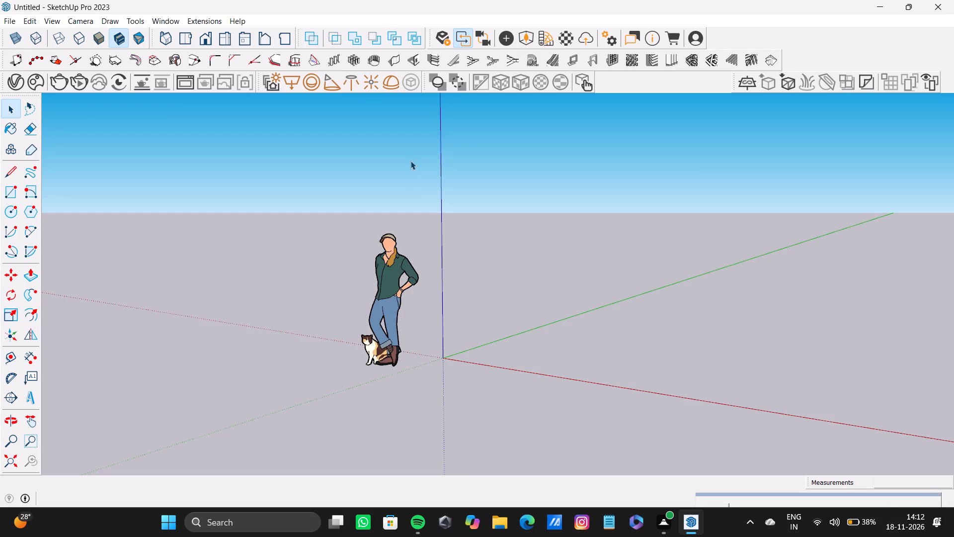
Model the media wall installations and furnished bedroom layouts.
Restore the SketchUp window to a smaller size, clearing away the Enscape window behind it and ignoring the extension updates.
left_click(908, 10)
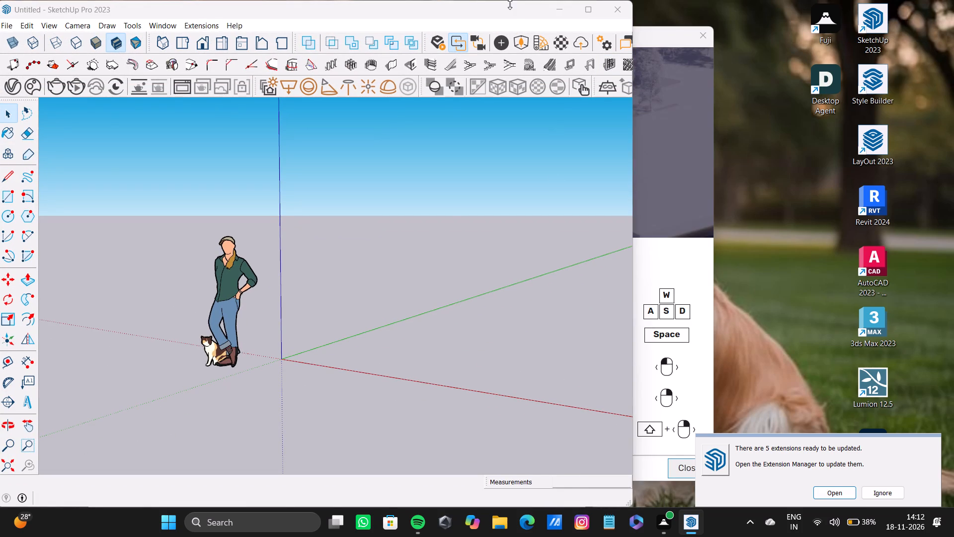
left_click_drag(513, 11, 565, 173)
left_click(698, 43)
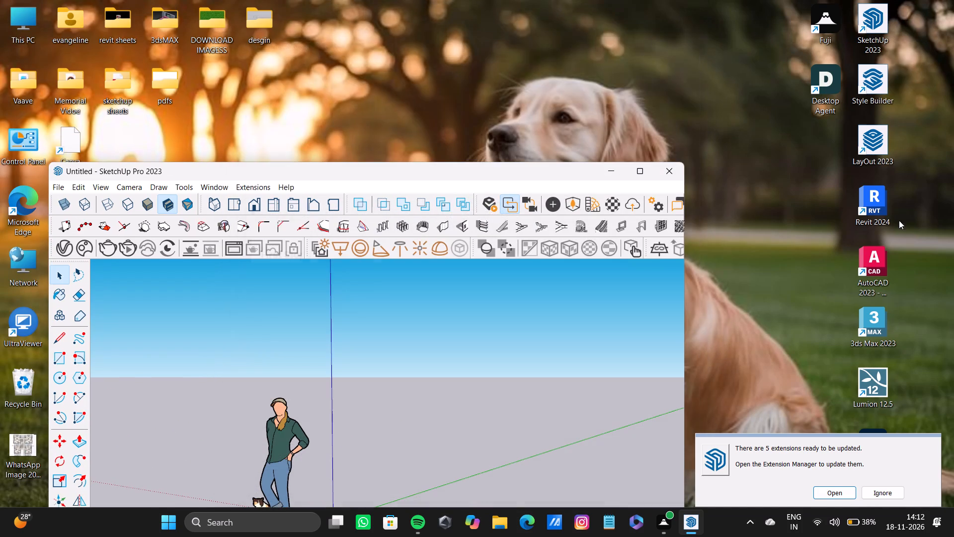
left_click(883, 499)
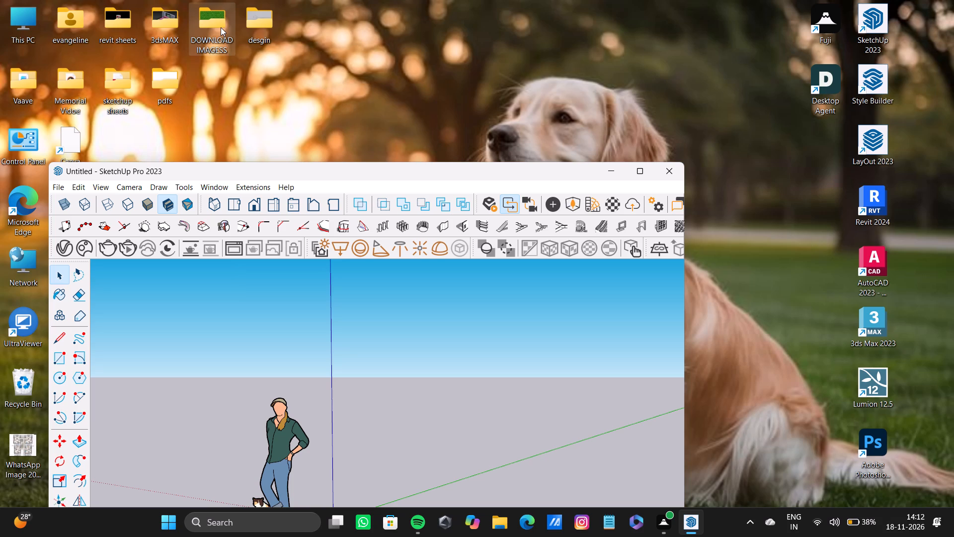
Open the image "Modern & Cozy Bedroom Decor Ideas for UK & USA Homes.jpeg" from the Downloads folder and close the file browser.
double_click(164, 84)
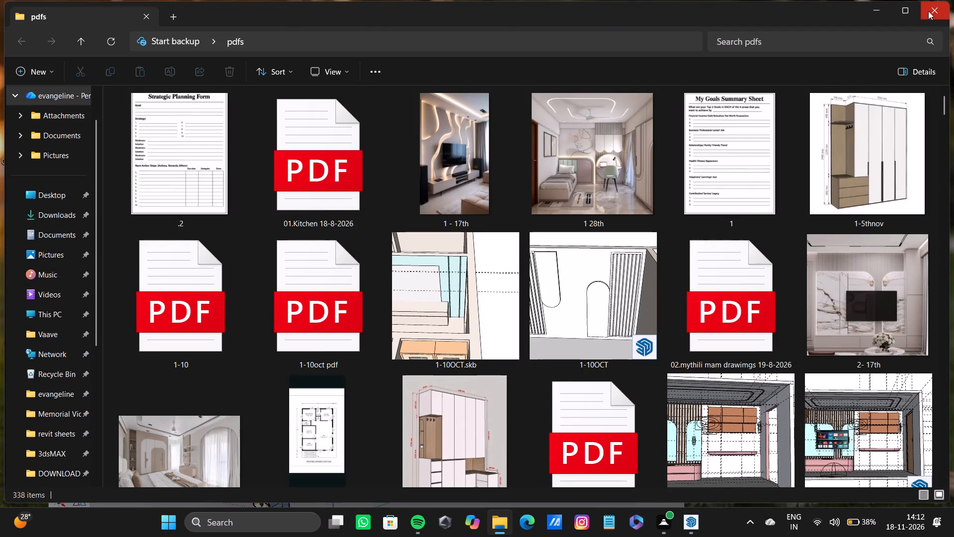
left_click(928, 11)
double_click(14, 32)
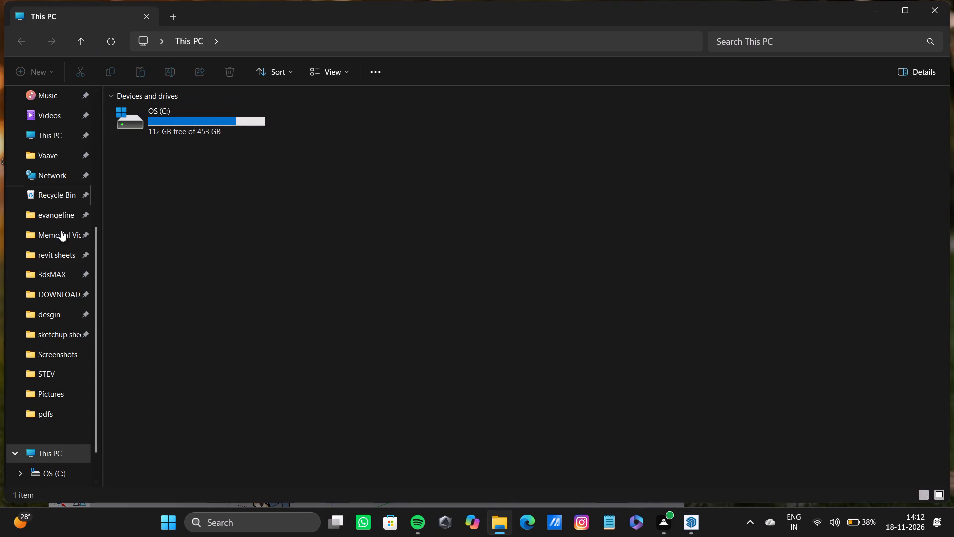
scroll(58, 239, "up", 3)
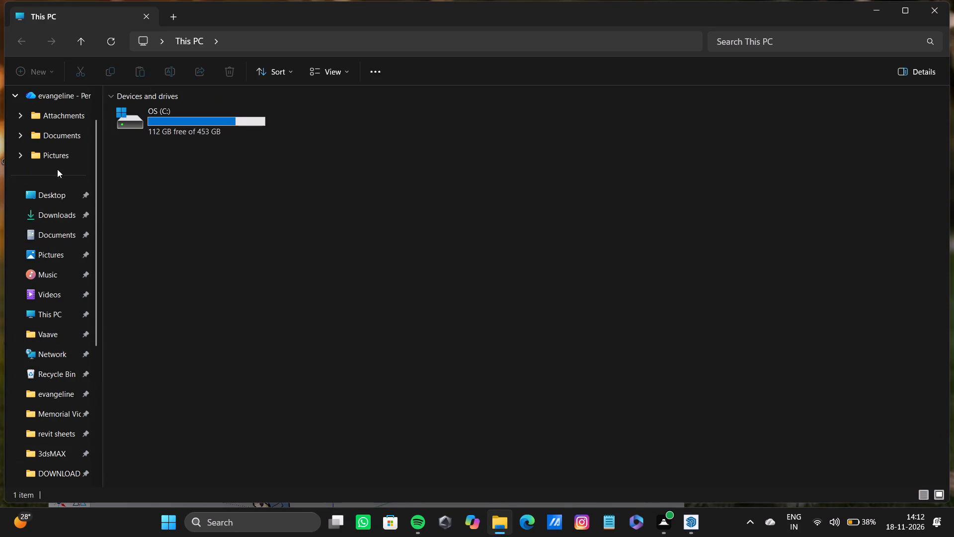
left_click(56, 213)
double_click(138, 120)
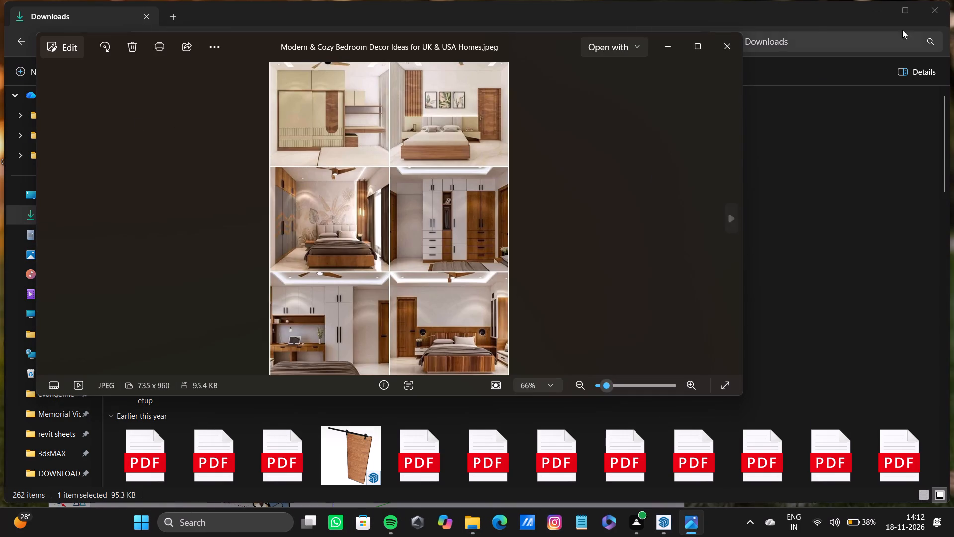
left_click(930, 13)
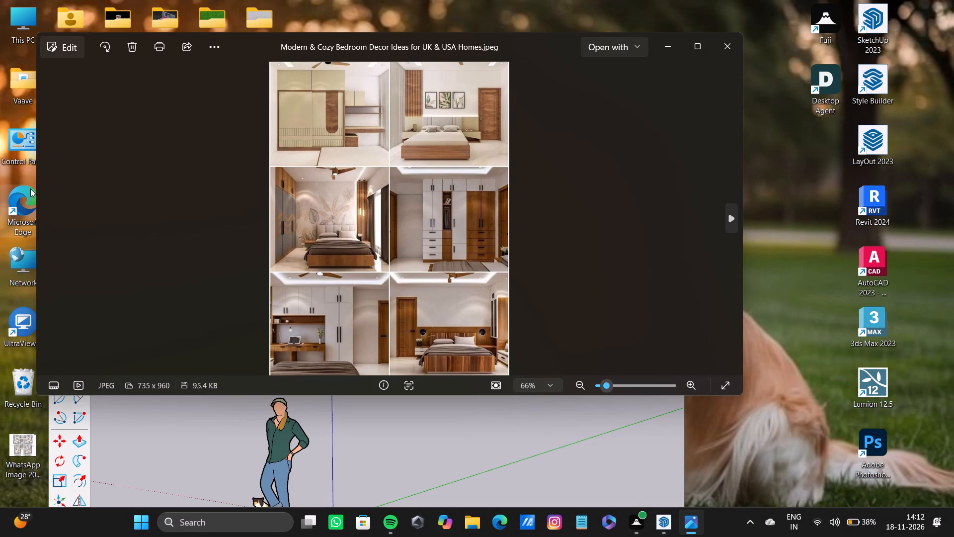
Narrow the bedroom reference image window and fit it to the full height of the desktop's right-hand side.
left_click_drag(35, 189, 615, 271)
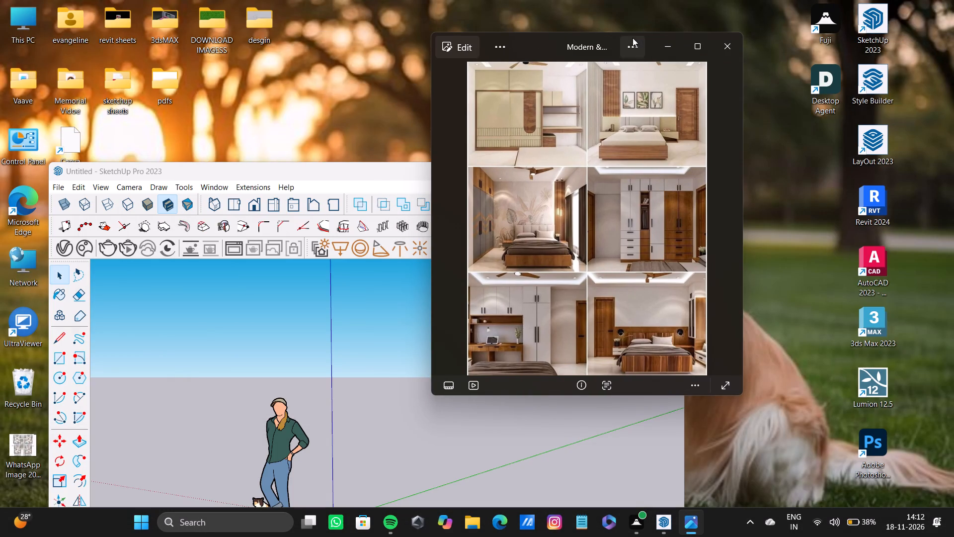
left_click_drag(602, 37, 657, 41)
left_click_drag(528, 42, 774, 67)
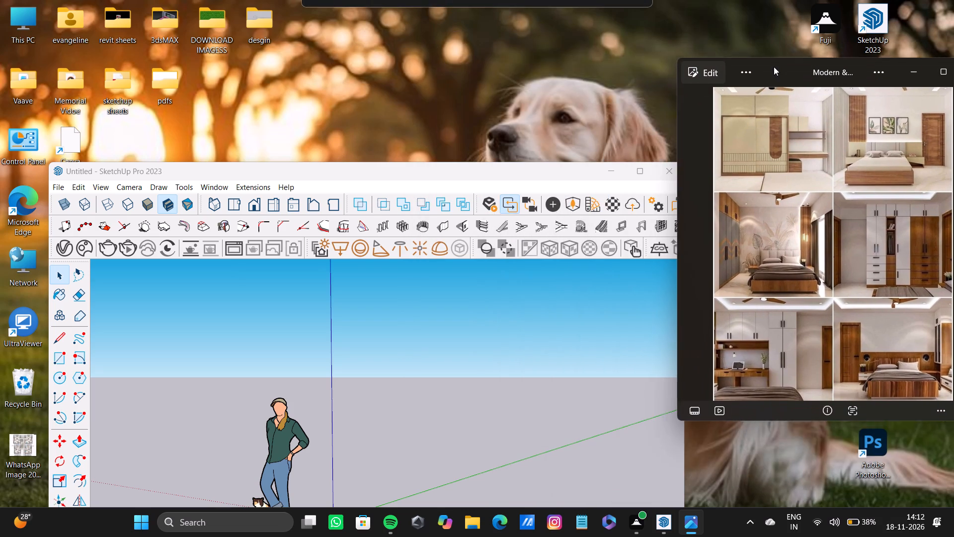
left_click_drag(774, 67, 756, 0)
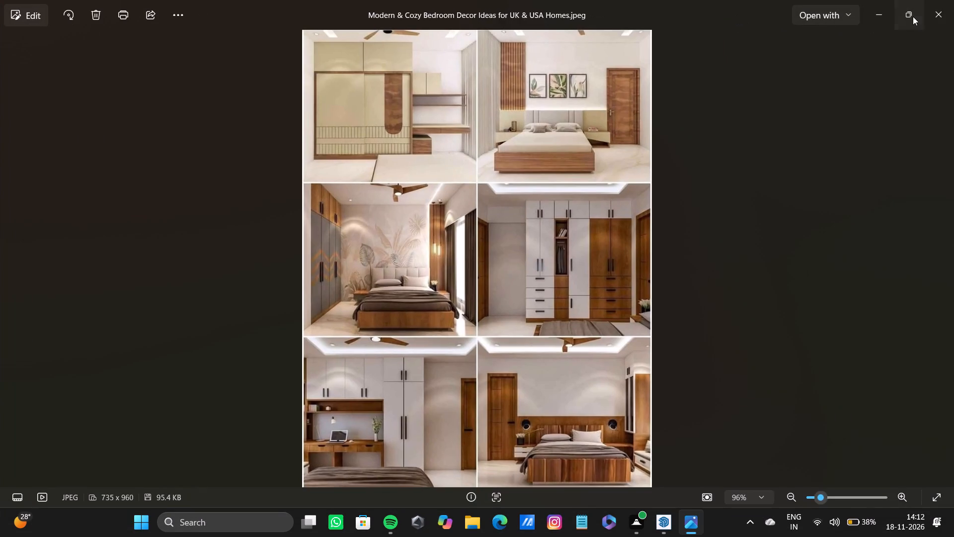
left_click(913, 16)
left_click_drag(536, 41, 719, 36)
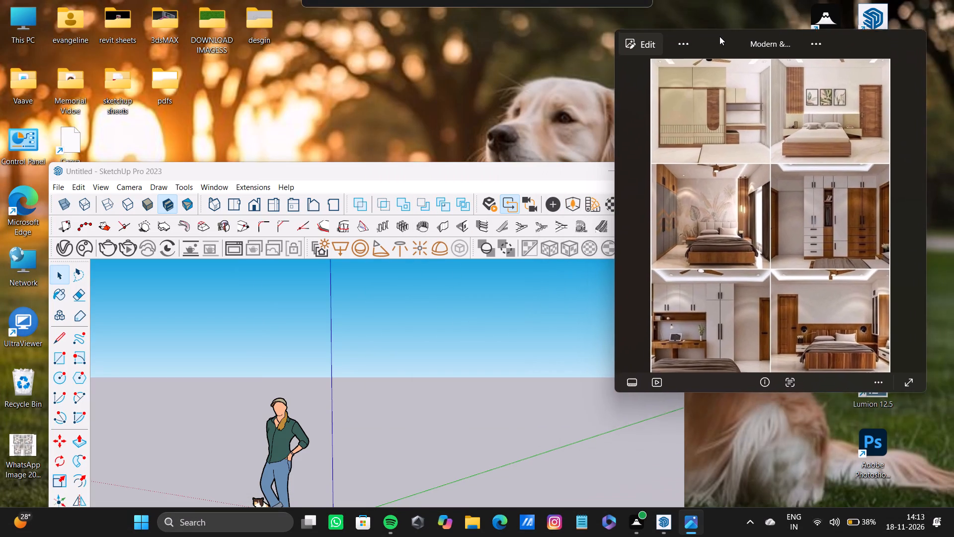
left_click_drag(719, 36, 701, 21)
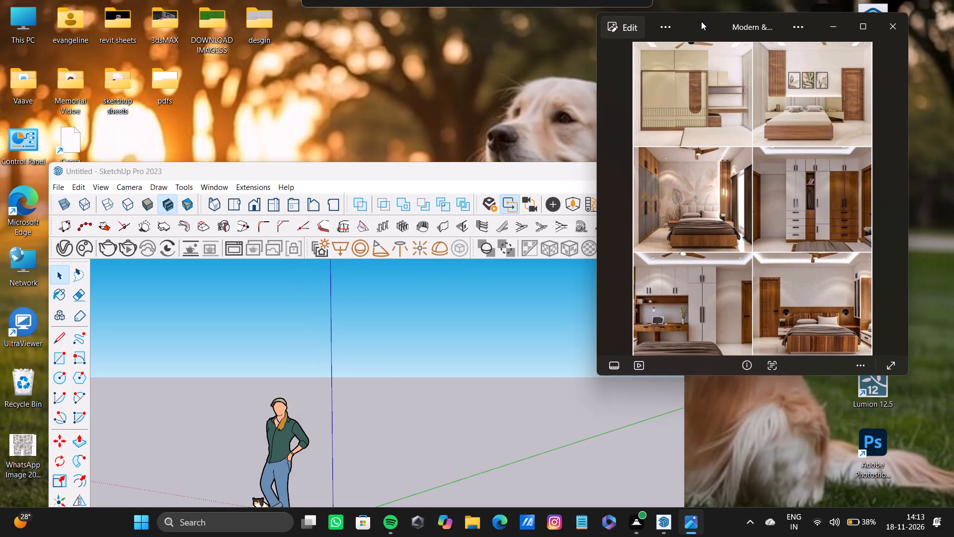
left_click_drag(701, 21, 703, 21)
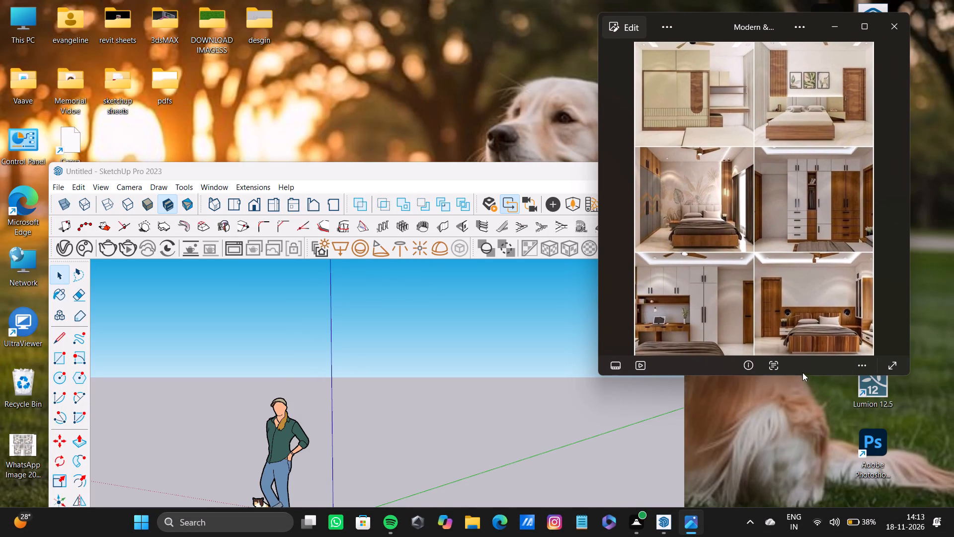
left_click_drag(813, 376, 878, 507)
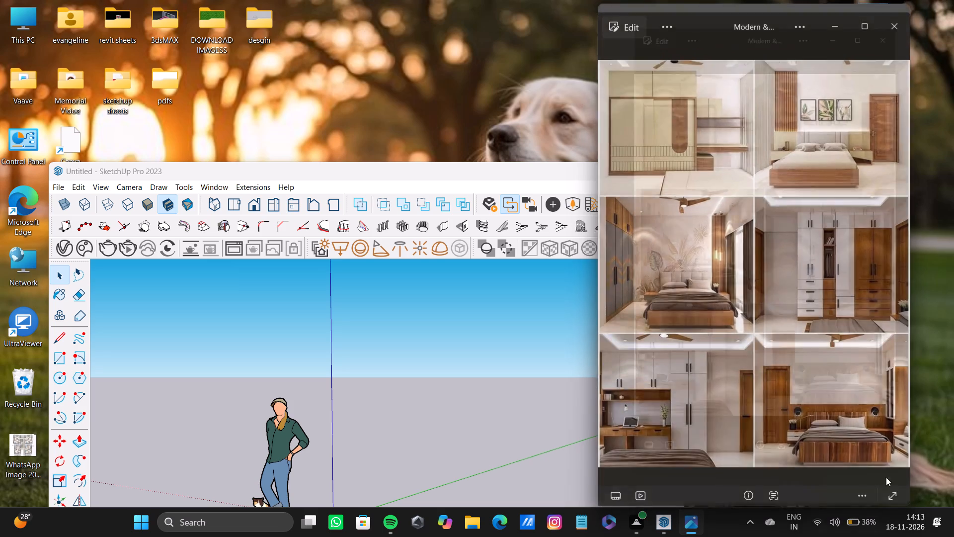
left_click_drag(912, 441, 953, 447)
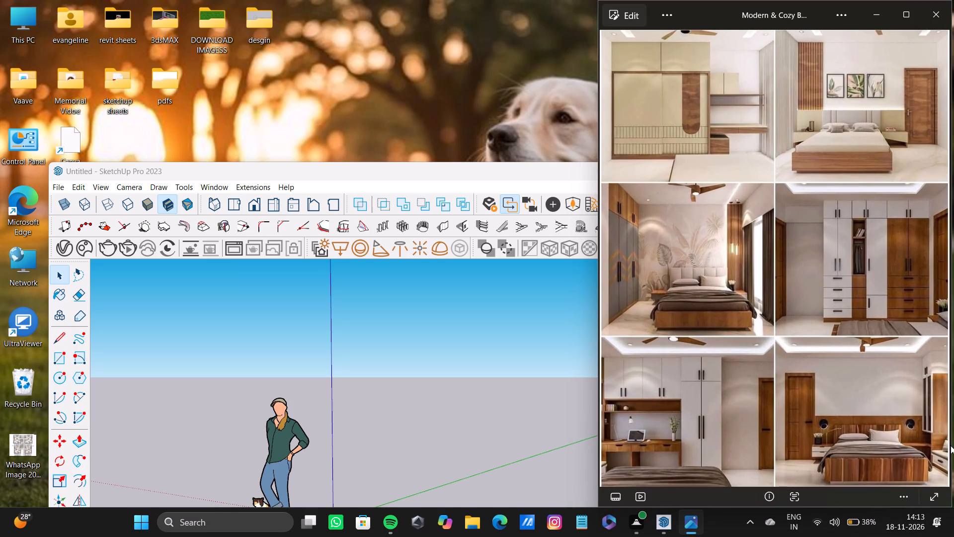
middle_click_drag(754, 284, 727, 285)
Place the SketchUp window beside the bedroom reference image, filling the rest of the desktop on the left.
left_click_drag(447, 162, 399, 62)
left_click_drag(440, 176, 403, 148)
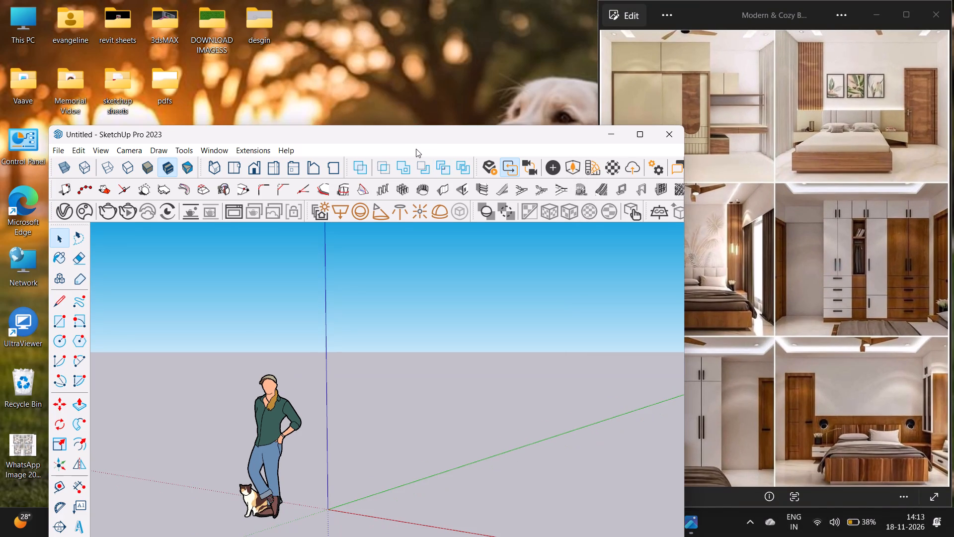
left_click_drag(421, 137, 334, 17)
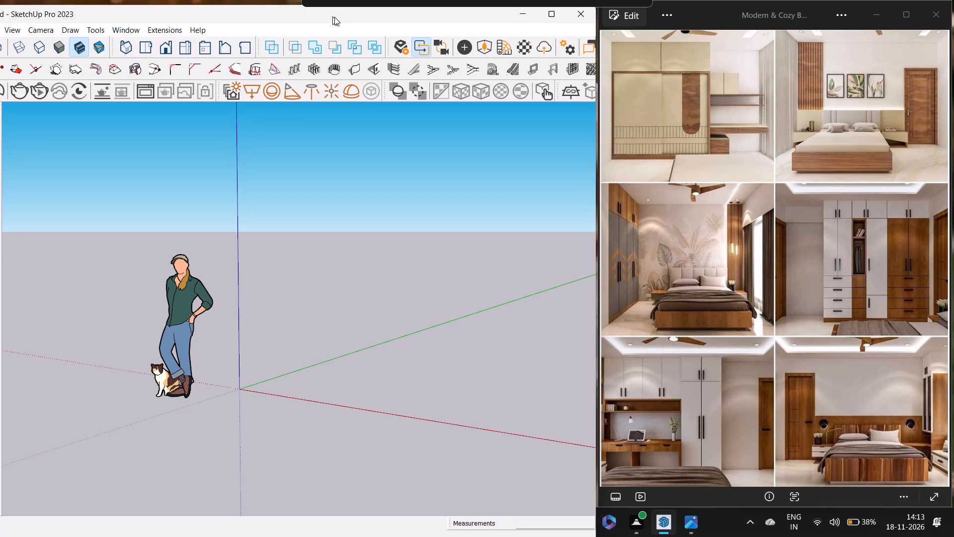
left_click_drag(334, 17, 338, 19)
scroll(259, 379, "down", 10)
middle_click(298, 360)
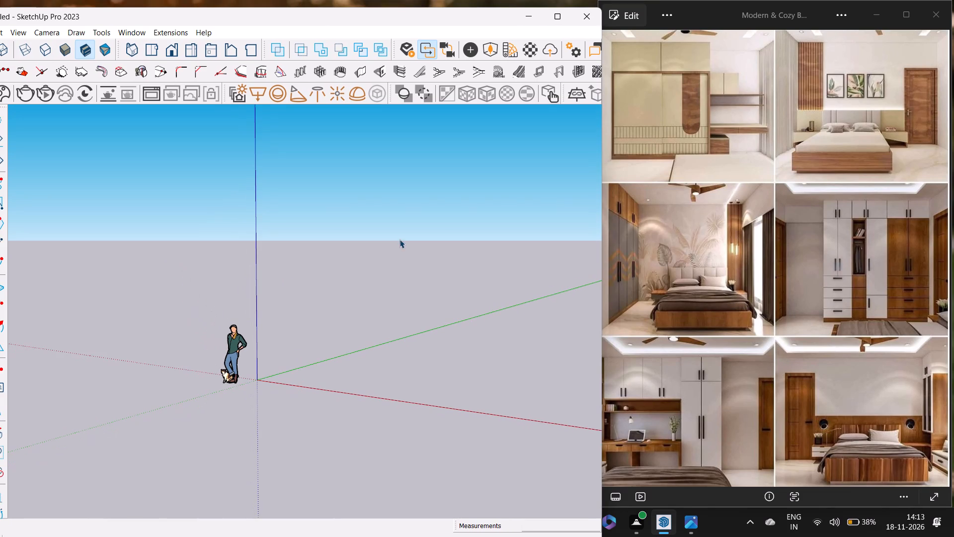
left_click_drag(491, 9, 491, 1)
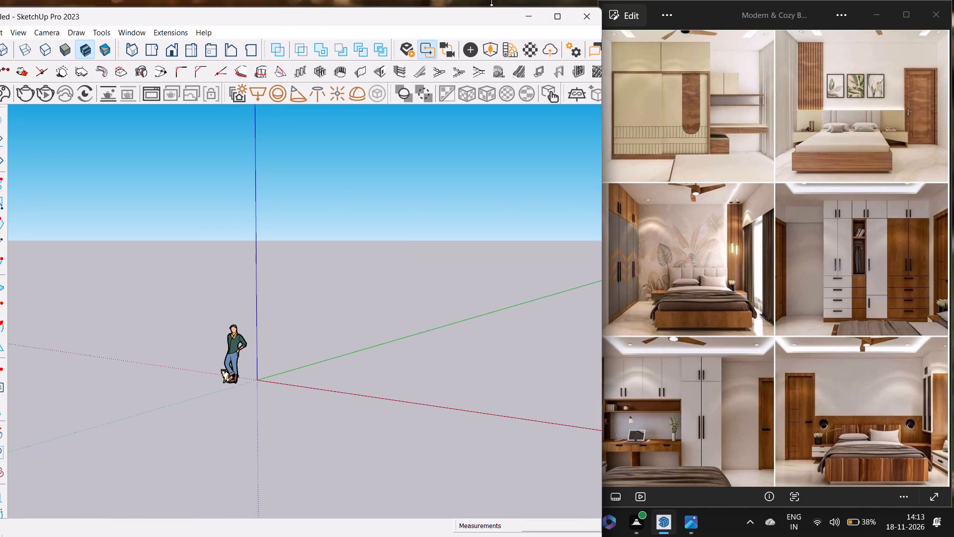
left_click_drag(491, 1, 490, 0)
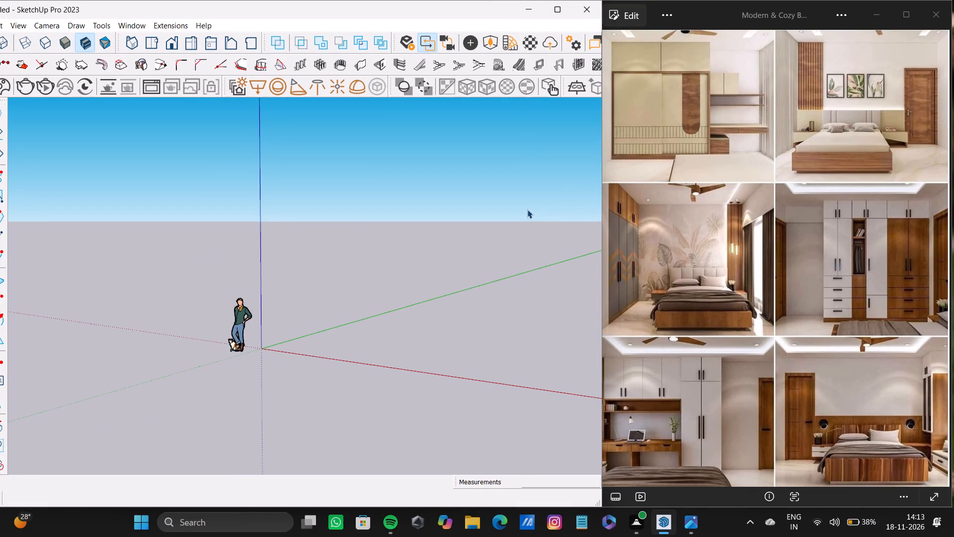
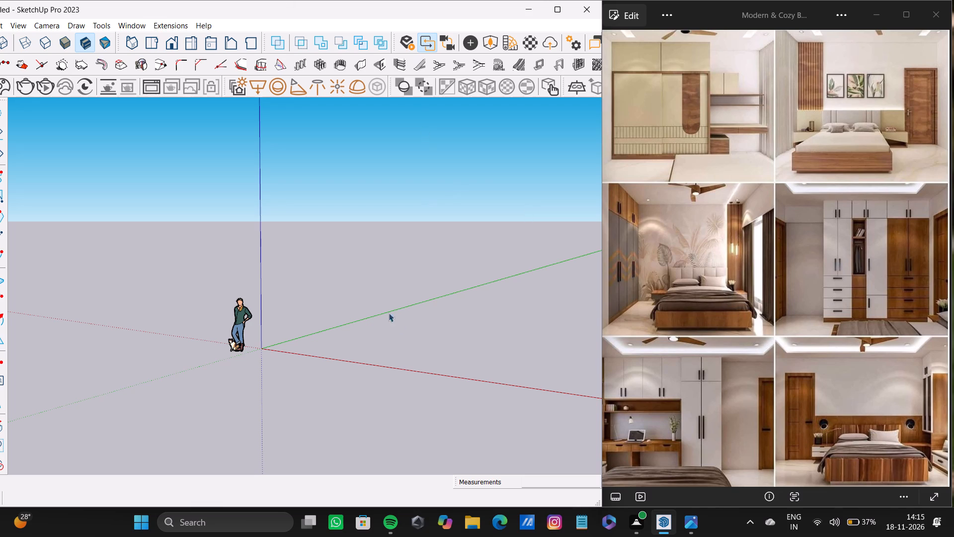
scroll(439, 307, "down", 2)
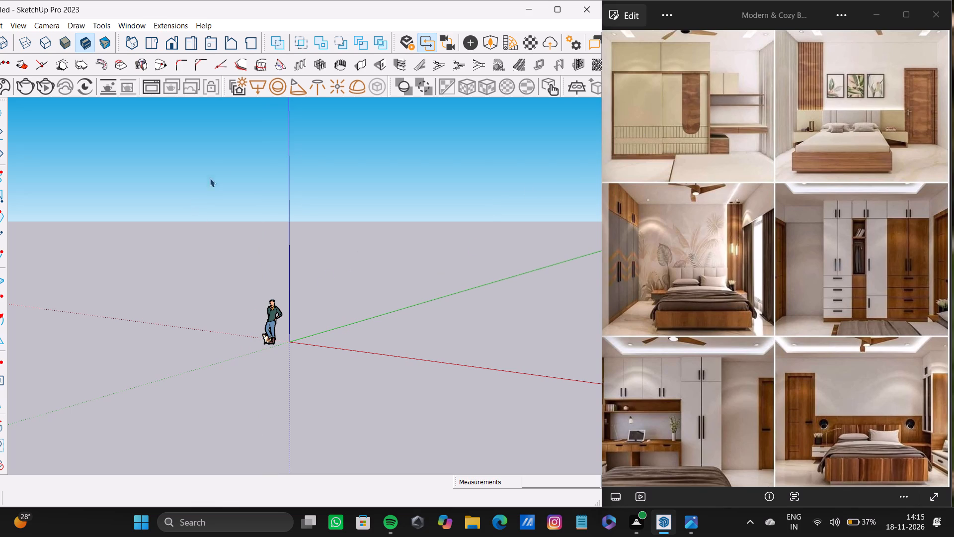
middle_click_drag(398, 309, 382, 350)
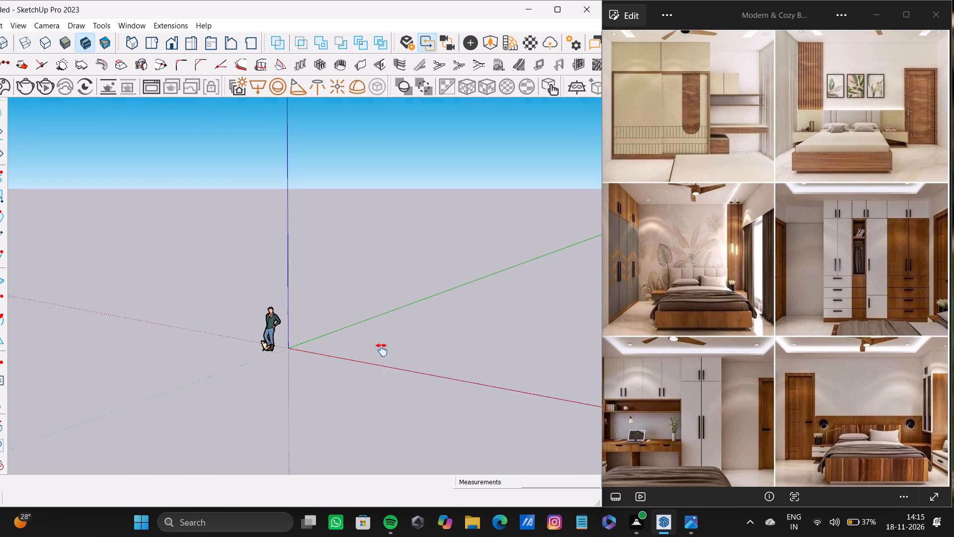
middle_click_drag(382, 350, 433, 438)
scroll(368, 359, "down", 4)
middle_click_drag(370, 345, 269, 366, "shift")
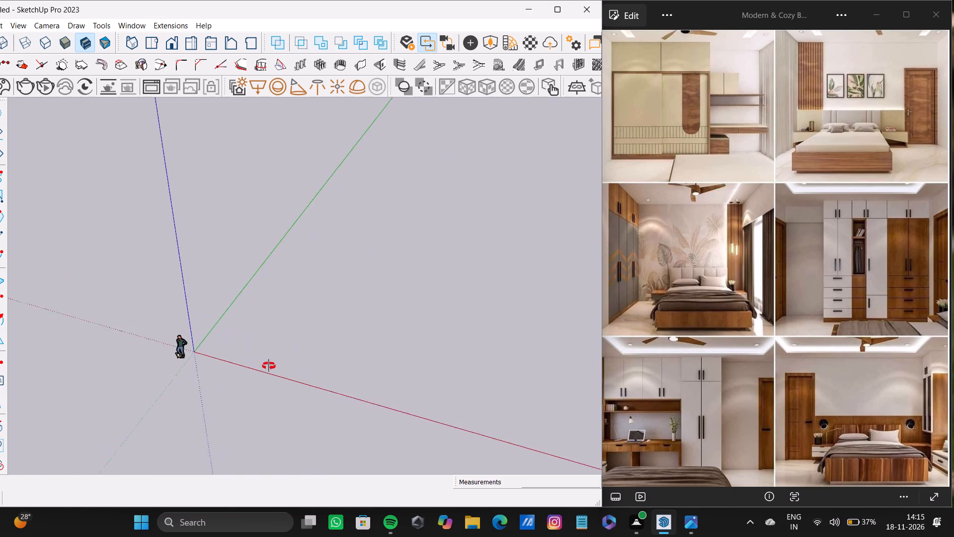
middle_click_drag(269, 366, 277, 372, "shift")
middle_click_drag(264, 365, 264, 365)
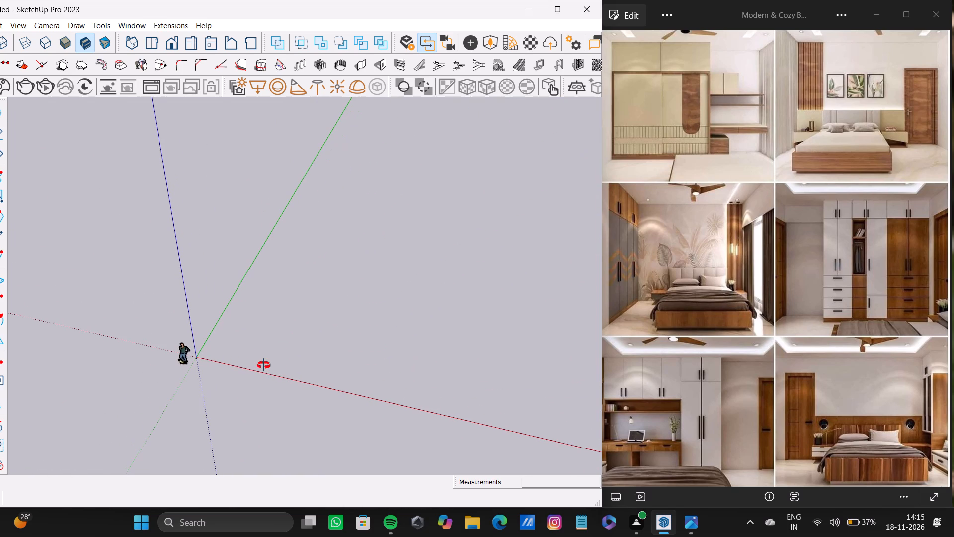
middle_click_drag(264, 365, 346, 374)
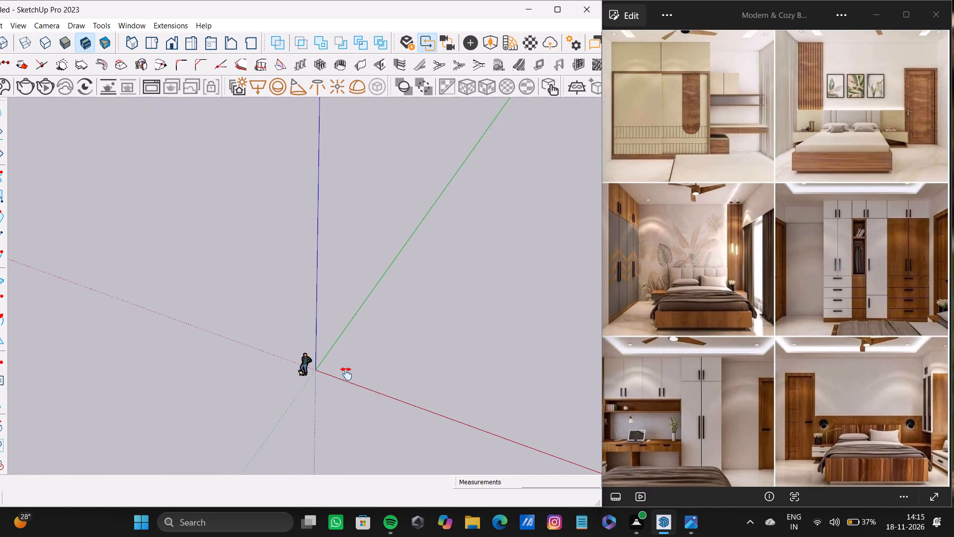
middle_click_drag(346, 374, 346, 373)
Bring the SketchUp window fully onto the desktop, narrow it, and widen the bedroom reference image window to meet its edge.
left_click_drag(203, 13, 238, 14)
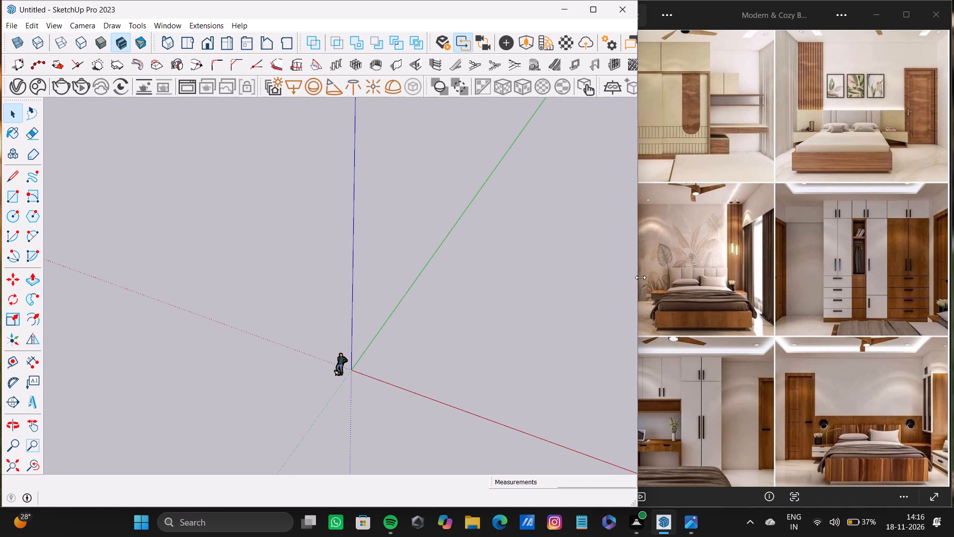
left_click_drag(640, 278, 586, 281)
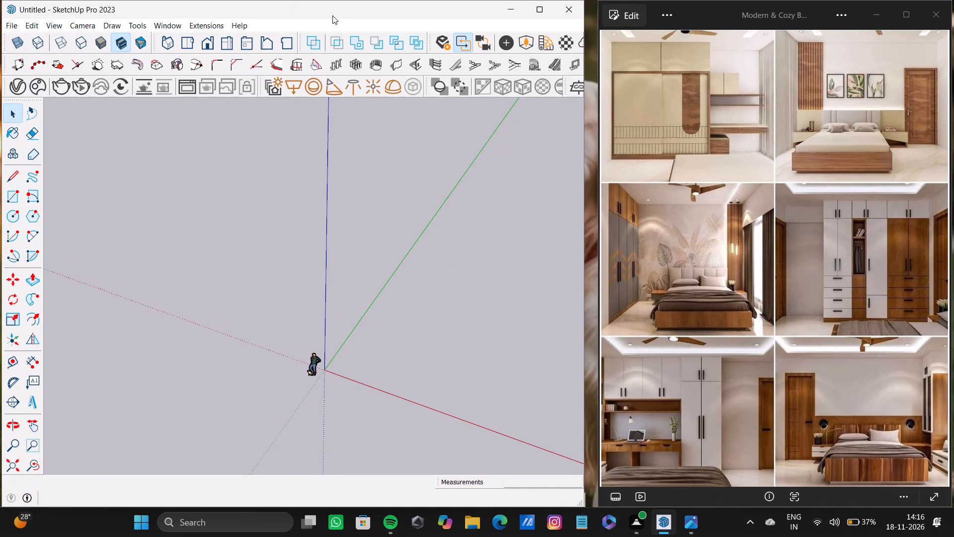
left_click(337, 12)
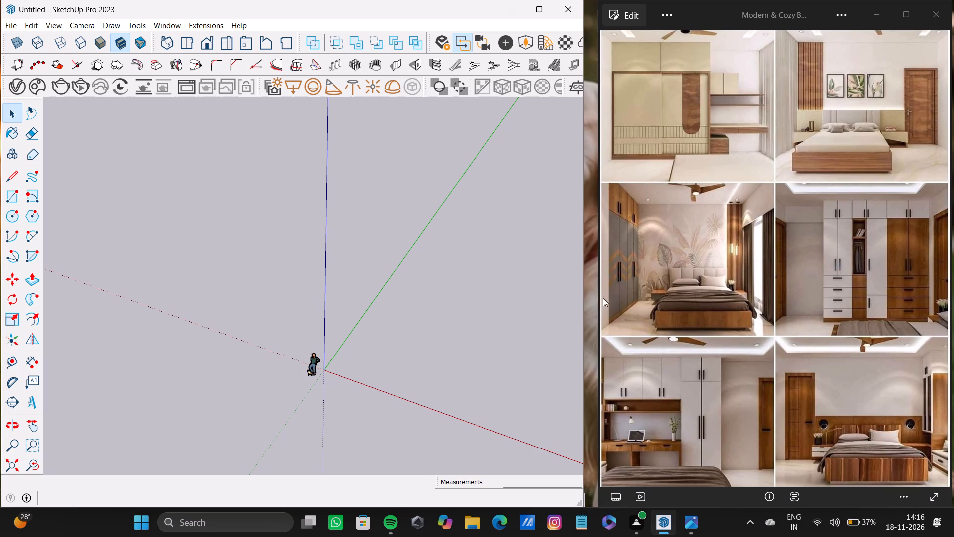
left_click_drag(597, 302, 581, 303)
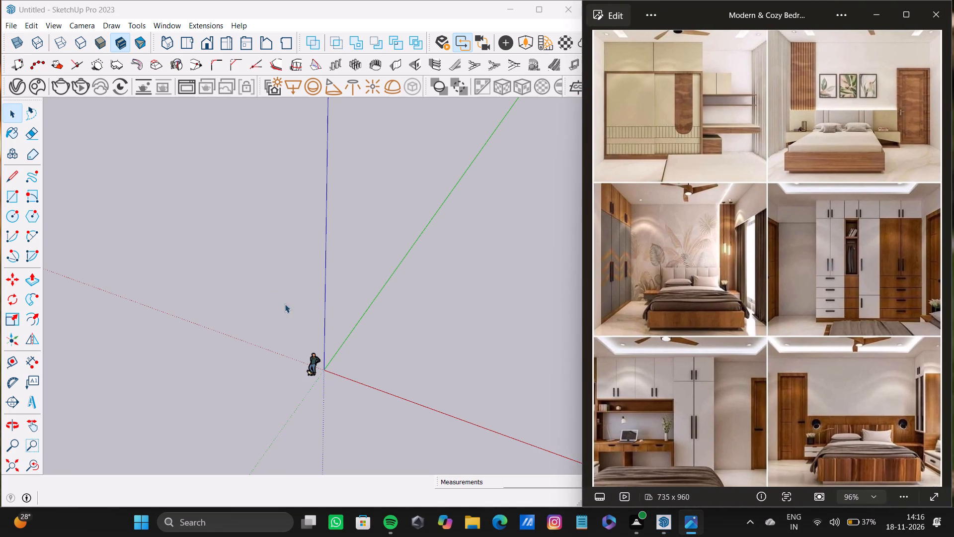
Draw a ground-plane rectangle from the origin, about 19' 3" by 16' 9", as the room's floor.
scroll(356, 298, "down", 5)
middle_click_drag(387, 363, 341, 205, "shift")
scroll(307, 245, "up", 5)
middle_click_drag(327, 284, 343, 306, "shift")
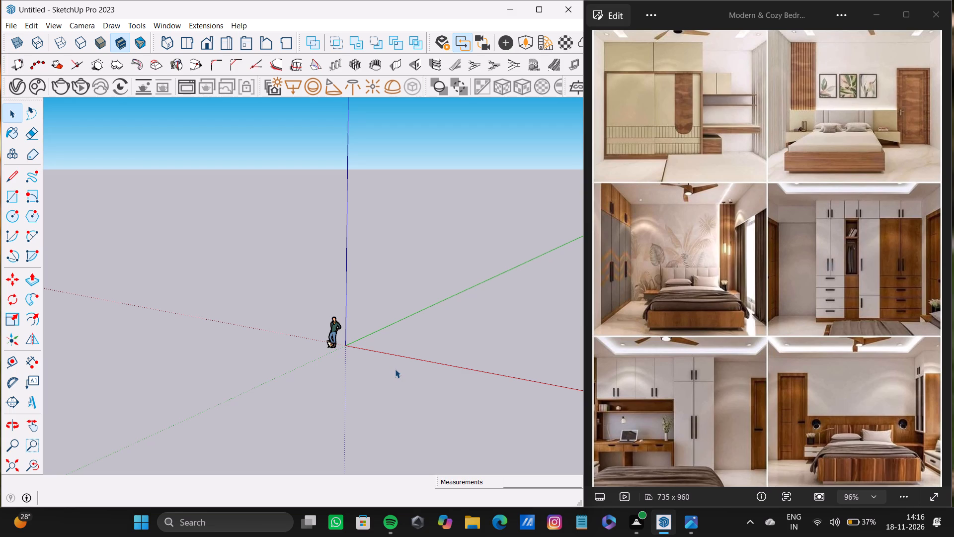
scroll(415, 351, "down", 5)
scroll(378, 334, "up", 9)
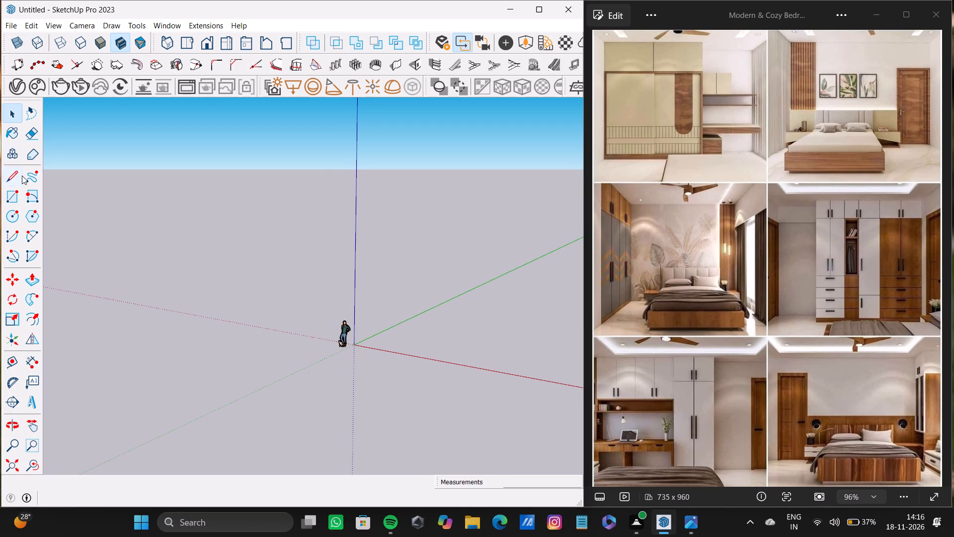
left_click(8, 197)
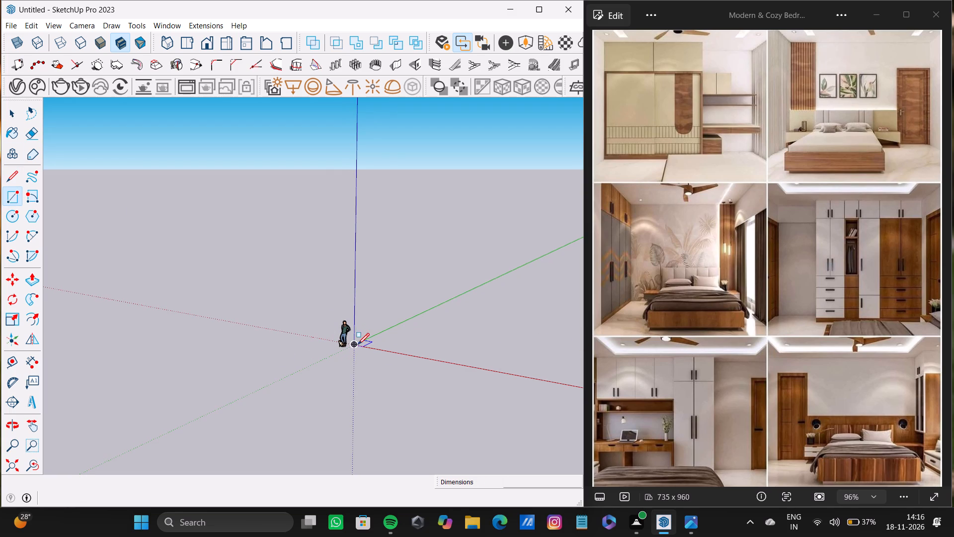
left_click(358, 345)
scroll(397, 360, "down", 7)
middle_click_drag(476, 326, 355, 292, "shift")
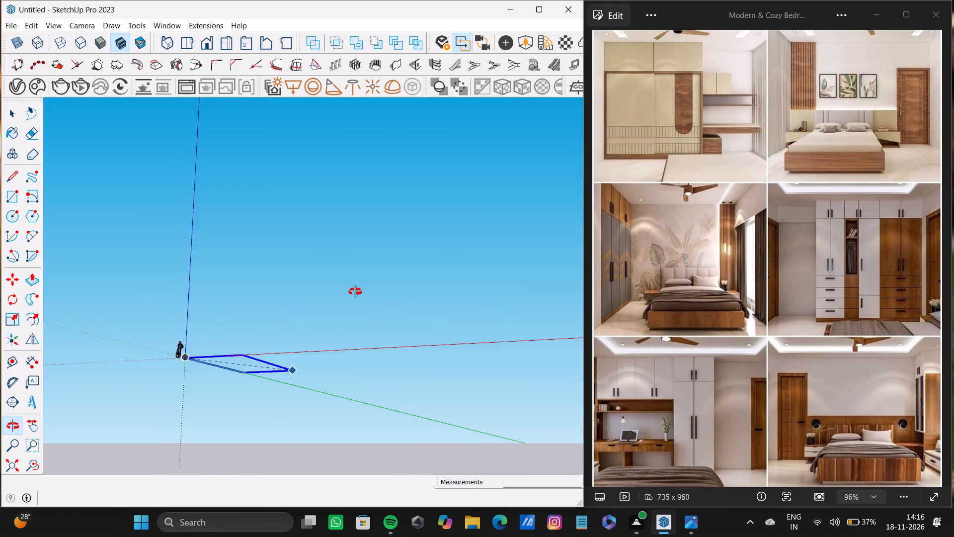
middle_click_drag(355, 292, 359, 328, "shift")
scroll(343, 196, "up", 9)
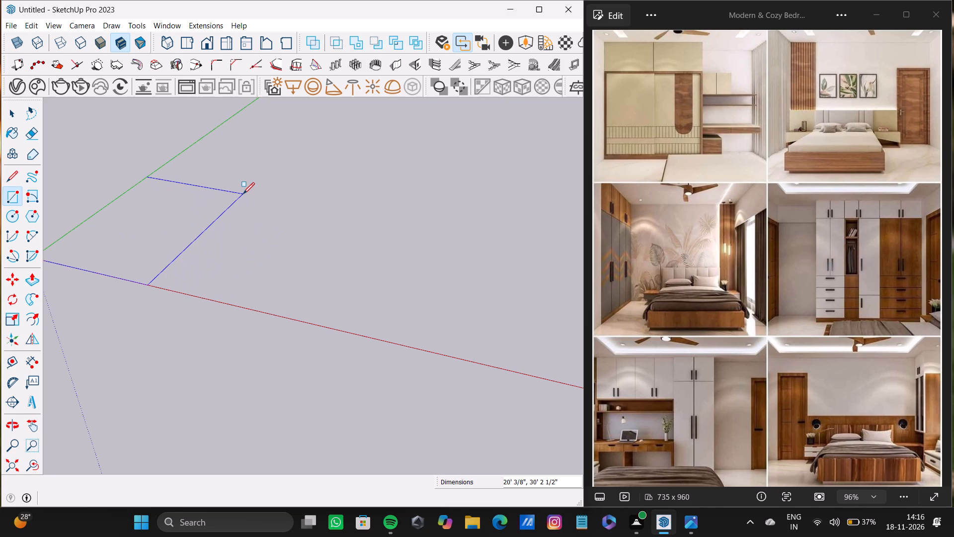
left_click(202, 228)
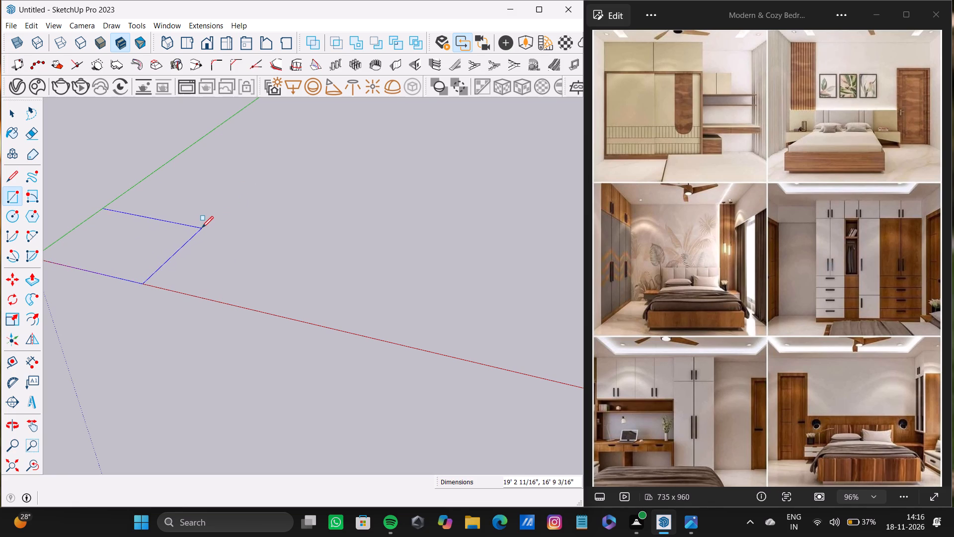
key("space")
Push/Pull the floor rectangle up about 5 1/2" into a slab and clear the selection.
scroll(243, 212, "down", 4)
middle_click_drag(182, 231, 392, 231, "shift")
scroll(337, 229, "up", 8)
double_click(367, 248)
key("p")
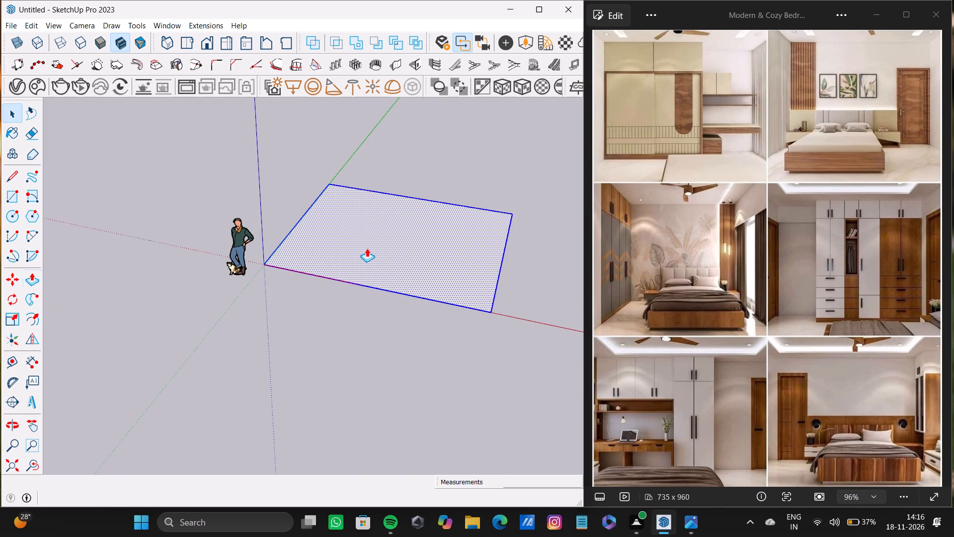
left_click_drag(367, 248, 366, 244)
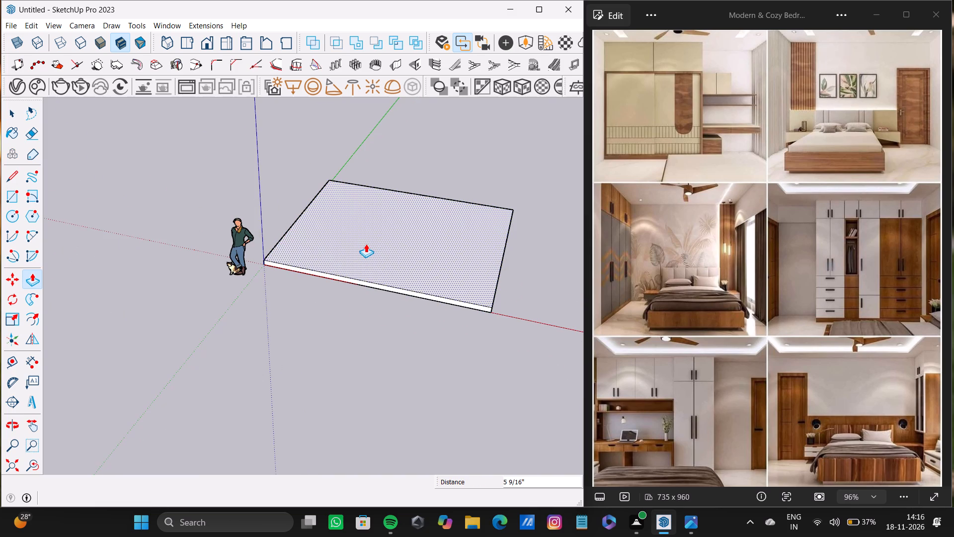
left_click_drag(366, 244, 365, 243)
left_click_drag(365, 243, 365, 242)
key("space")
left_click(471, 176)
Select the whole floor slab and make it a group.
scroll(263, 263, "down", 3)
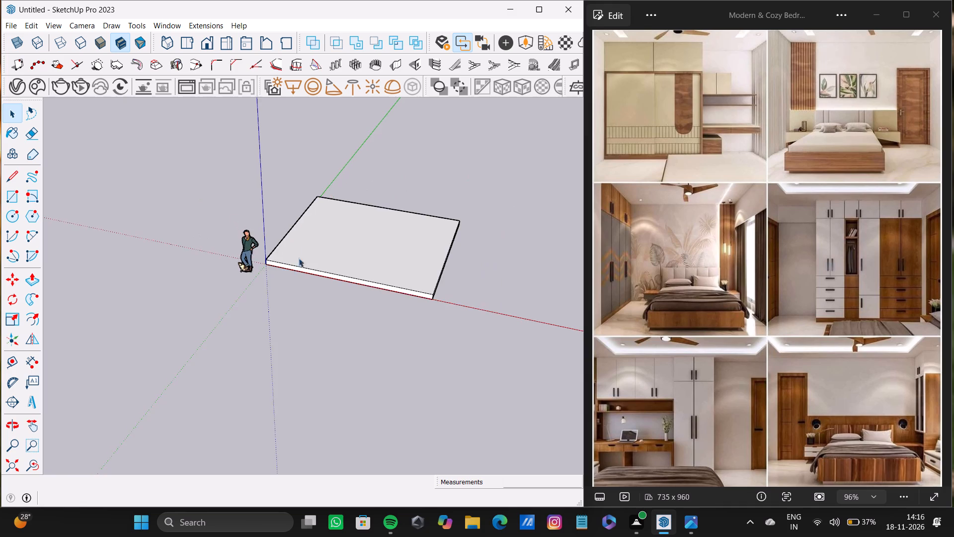
middle_click_drag(312, 241, 291, 381, "shift")
triple_click(318, 327)
right_click(326, 342)
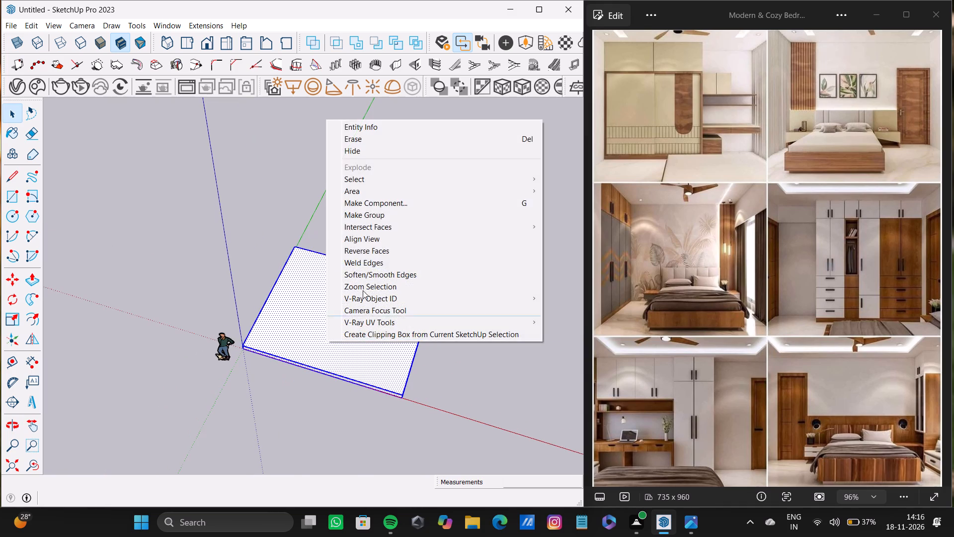
left_click(392, 216)
left_click(462, 248)
double_click(383, 308)
left_click(441, 224)
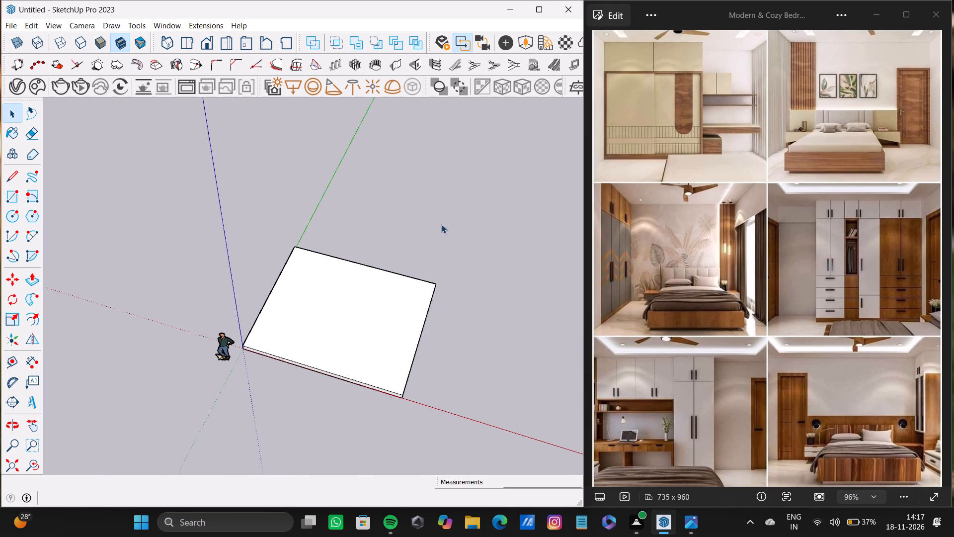
Open the floor slab group and offset its top face's outline slightly inward to form a narrow wall-thickness border.
scroll(306, 316, "up", 1)
middle_click_drag(306, 316, 334, 353)
double_click(337, 341)
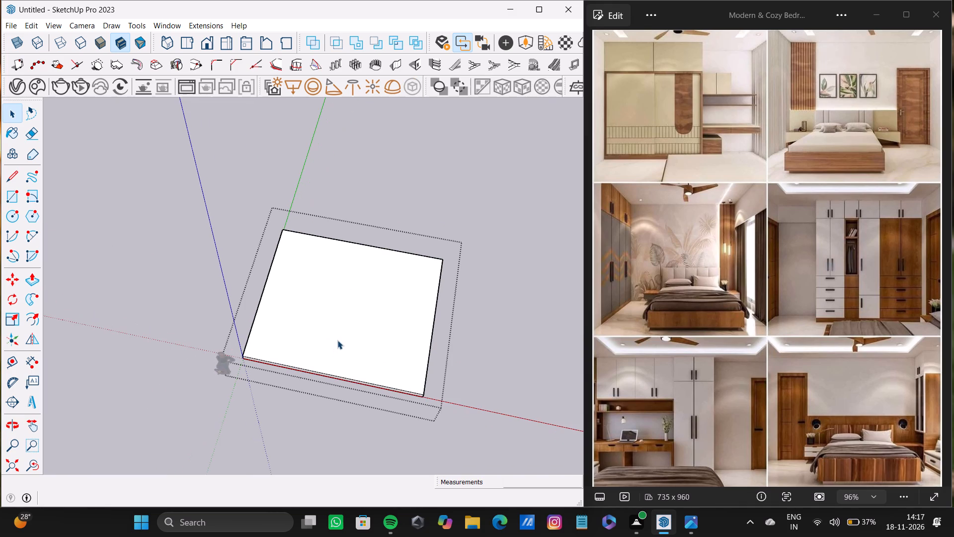
key("f")
left_click_drag(337, 330, 295, 358)
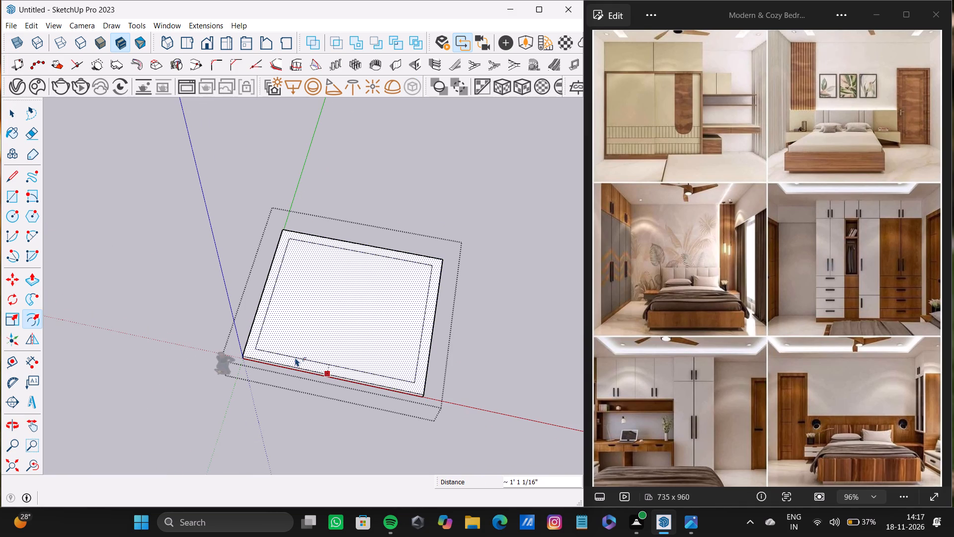
left_click_drag(295, 358, 296, 357)
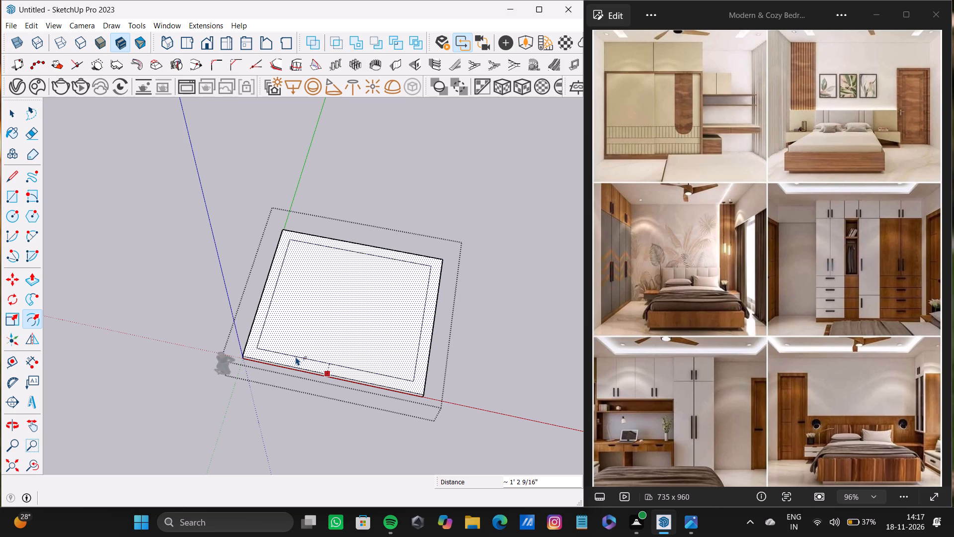
left_click_drag(296, 357, 292, 360)
key("space")
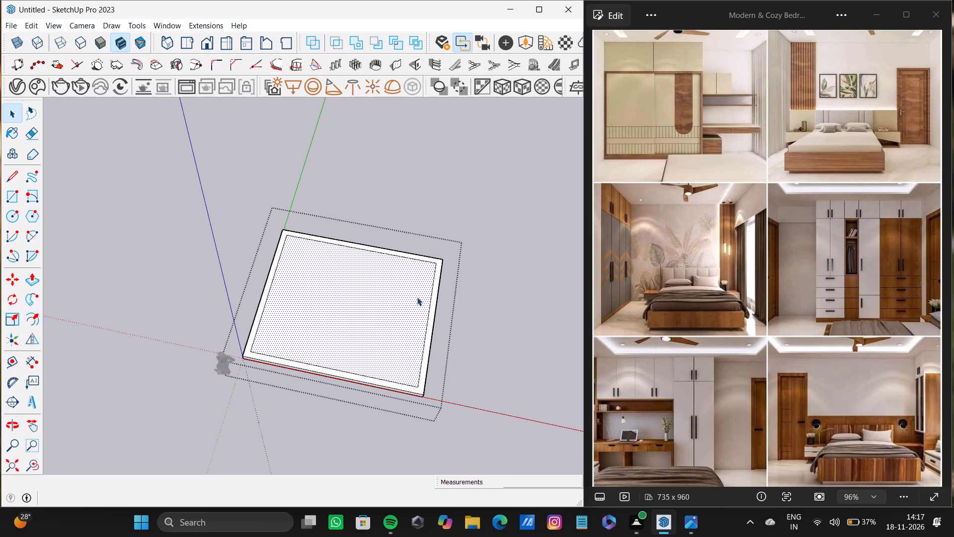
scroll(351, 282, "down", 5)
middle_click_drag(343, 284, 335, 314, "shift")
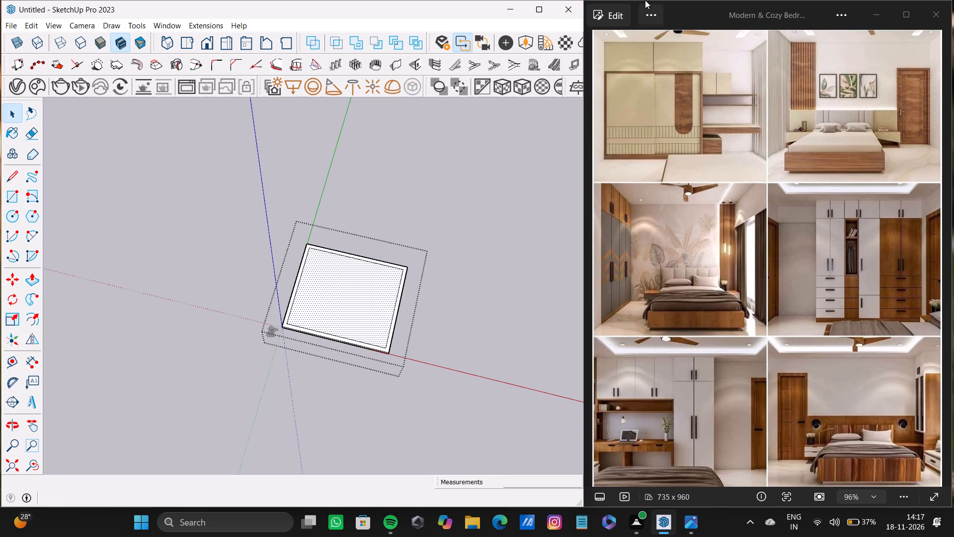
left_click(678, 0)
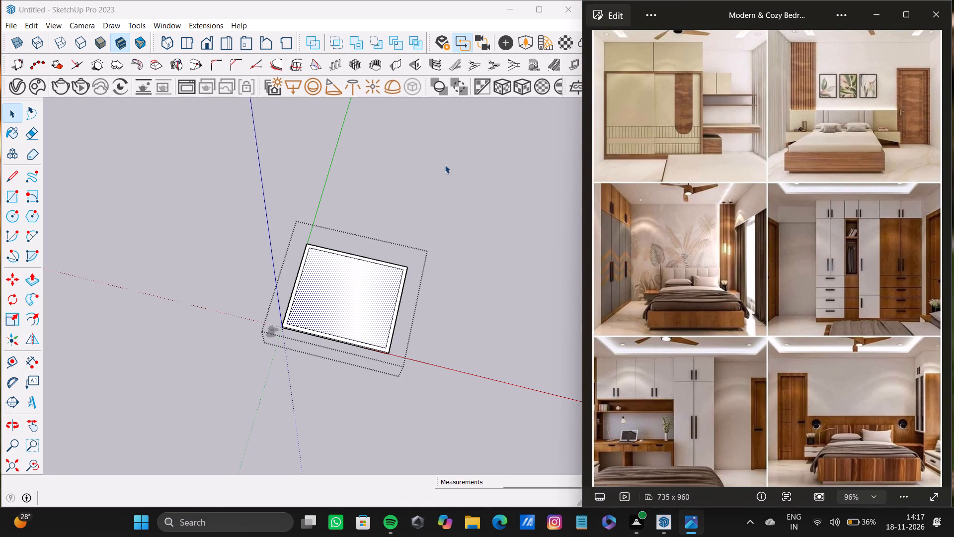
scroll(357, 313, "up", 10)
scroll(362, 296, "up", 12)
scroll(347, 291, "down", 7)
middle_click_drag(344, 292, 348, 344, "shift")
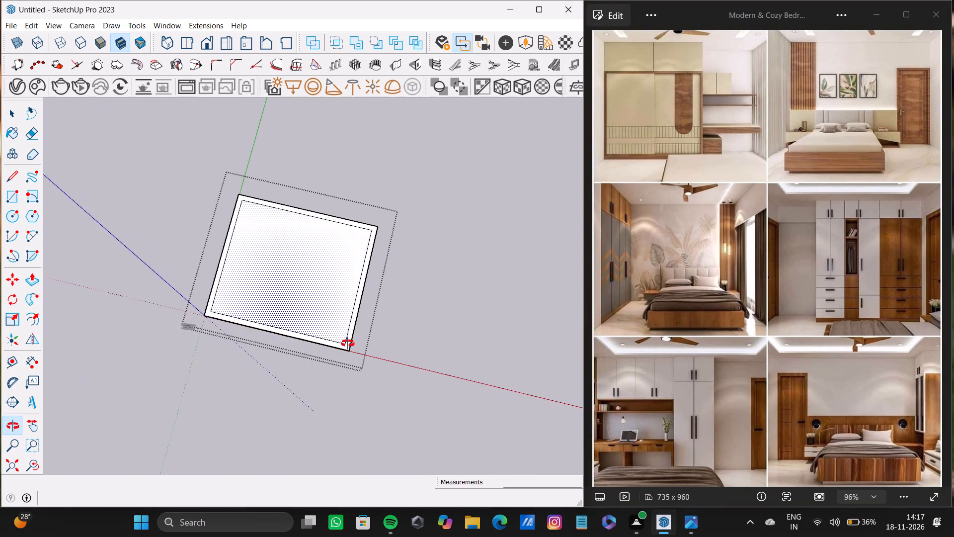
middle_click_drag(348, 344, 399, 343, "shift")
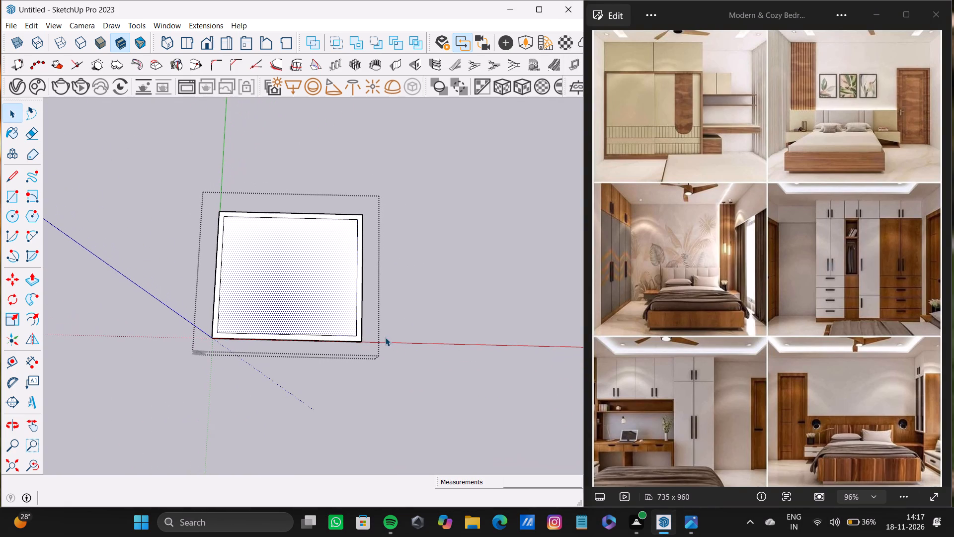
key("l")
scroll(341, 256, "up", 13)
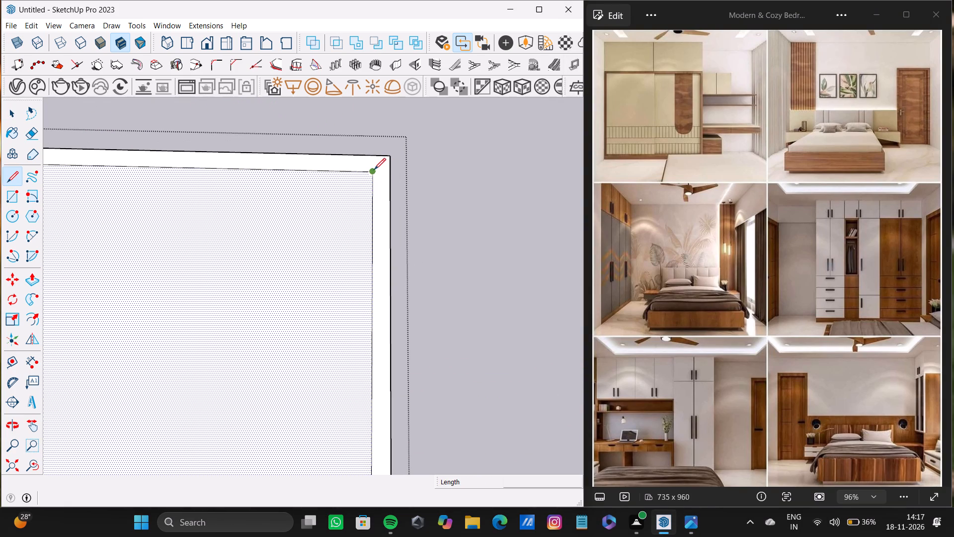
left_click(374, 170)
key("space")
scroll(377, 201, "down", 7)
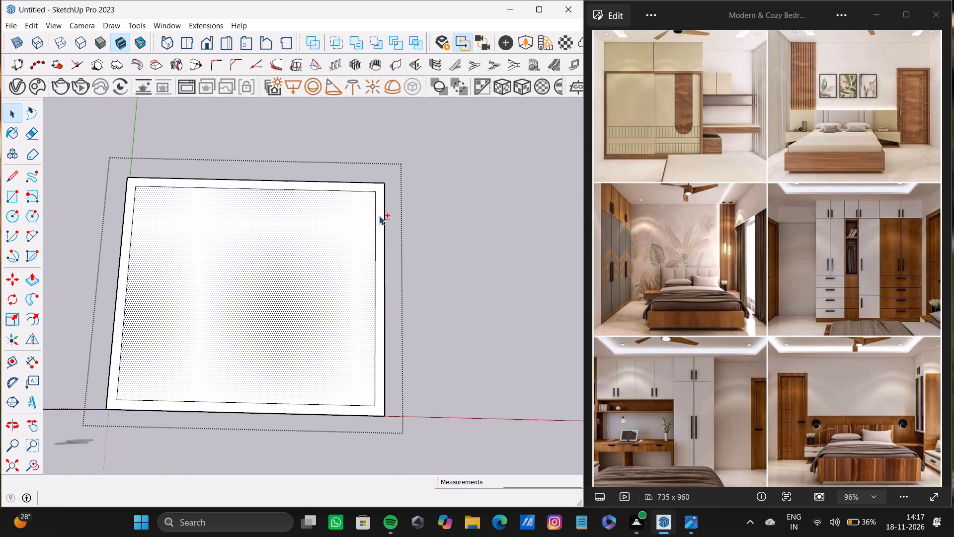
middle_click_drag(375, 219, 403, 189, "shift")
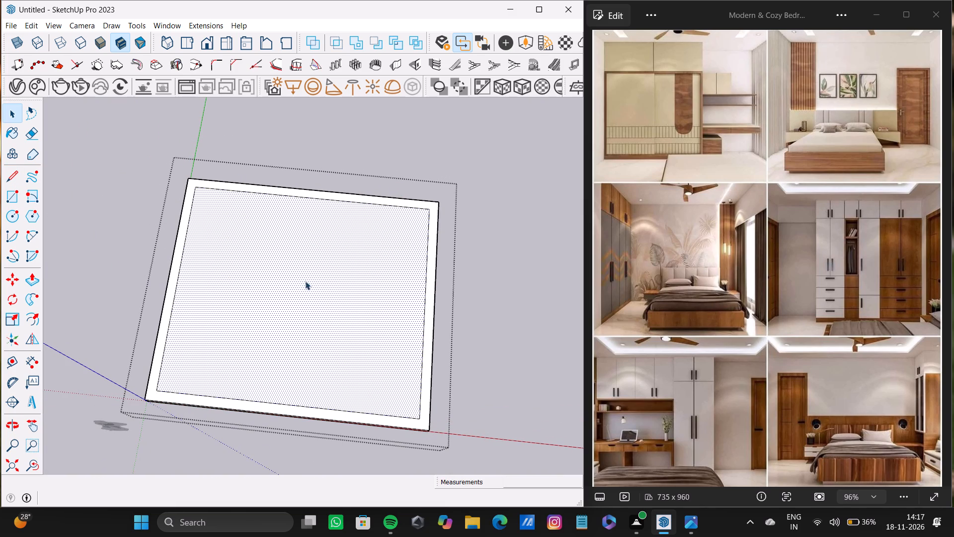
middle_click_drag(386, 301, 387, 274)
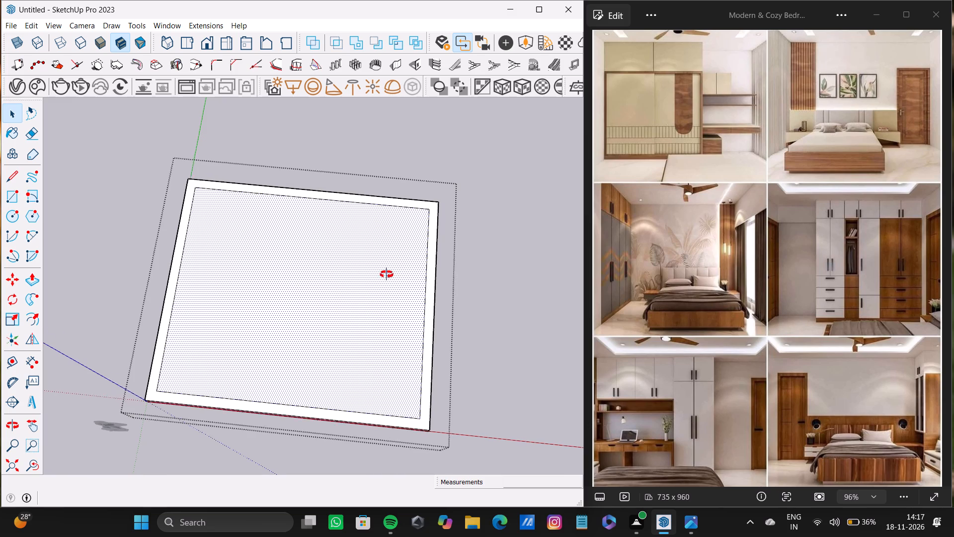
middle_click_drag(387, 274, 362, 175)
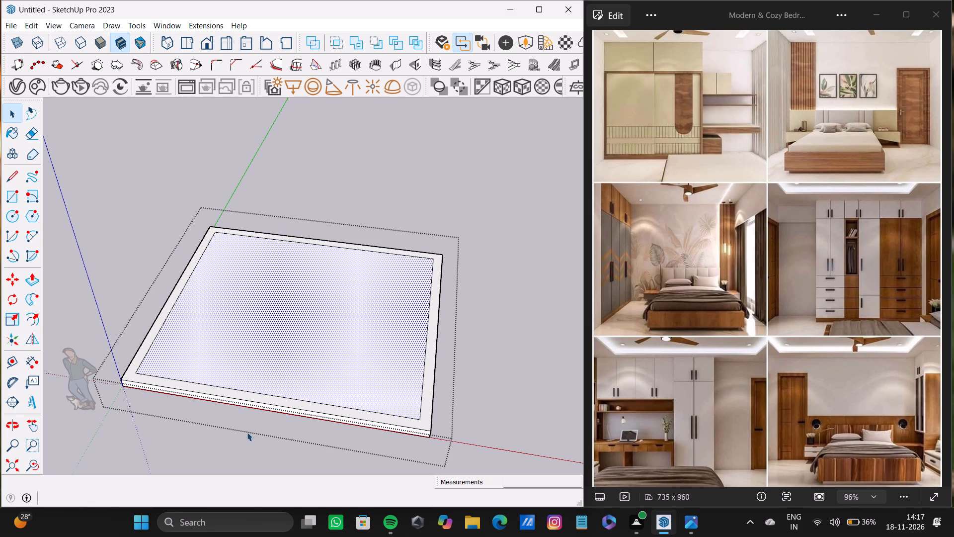
Draw a short line of about 8 1/8" from the border's inner front corner away from the origin to the slab's front edge.
middle_click_drag(354, 379, 0, 371)
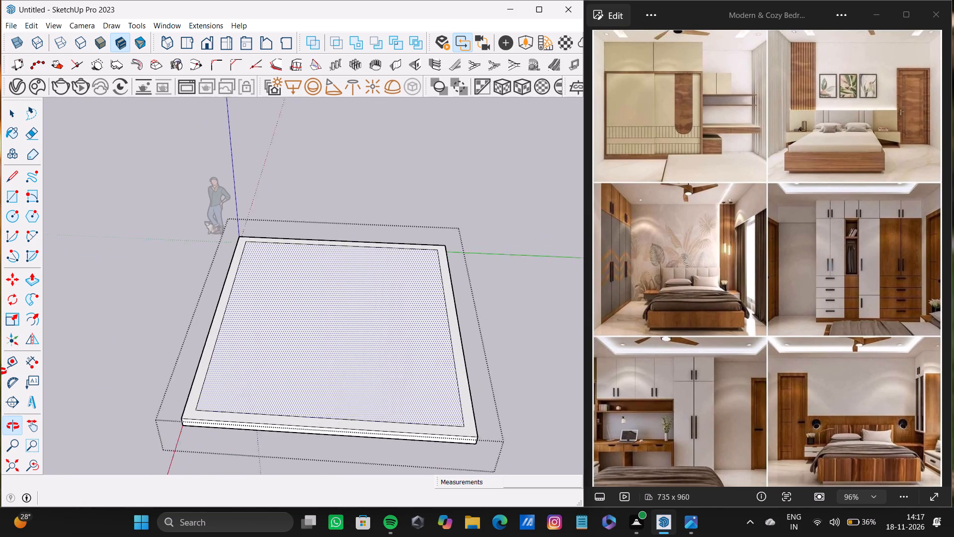
middle_click_drag(0, 371, 488, 428)
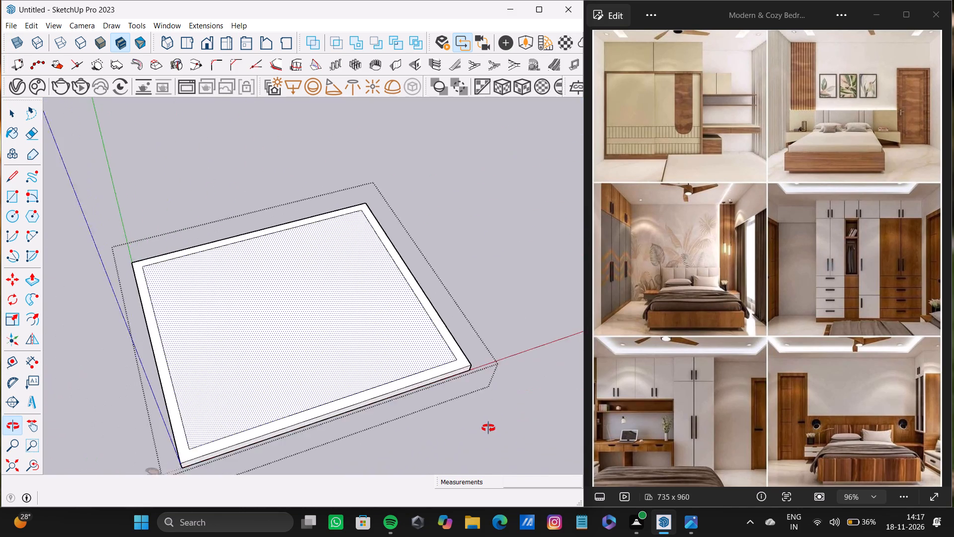
middle_click_drag(488, 428, 380, 417)
left_click_drag(400, 402, 448, 401)
key("l")
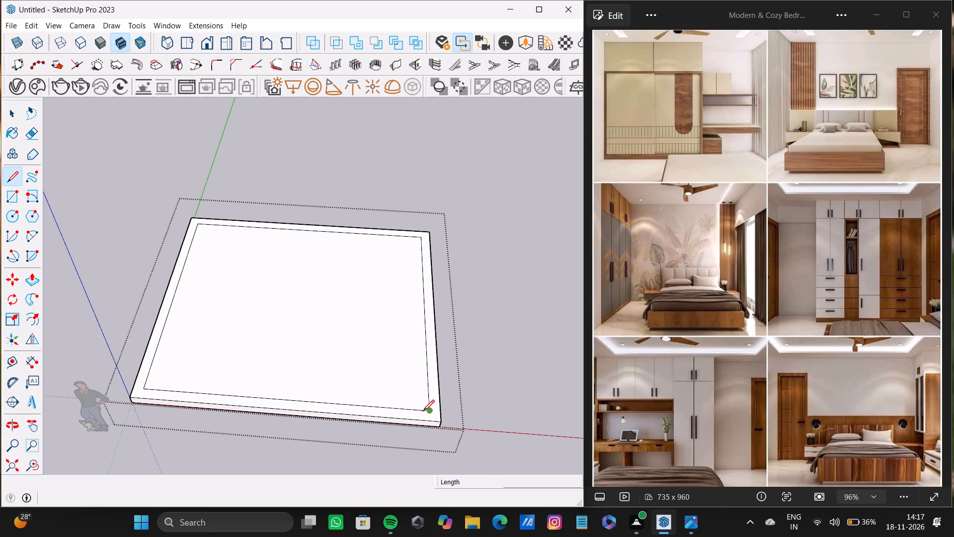
scroll(423, 415, "up", 4)
left_click(433, 407)
left_click(432, 427)
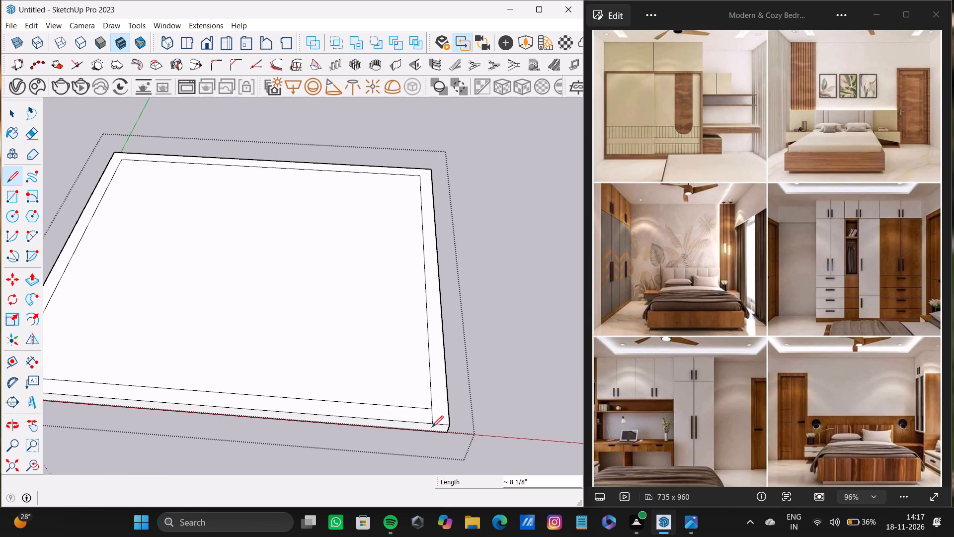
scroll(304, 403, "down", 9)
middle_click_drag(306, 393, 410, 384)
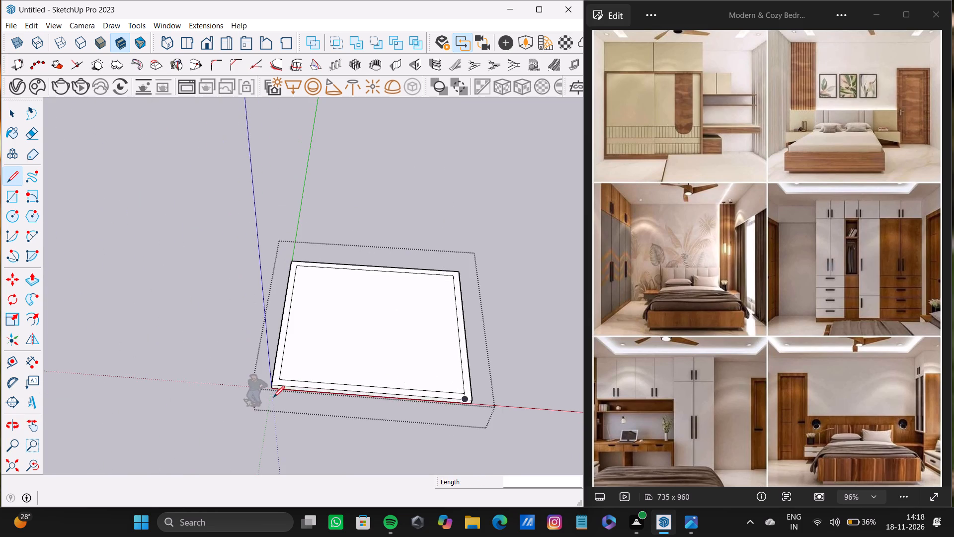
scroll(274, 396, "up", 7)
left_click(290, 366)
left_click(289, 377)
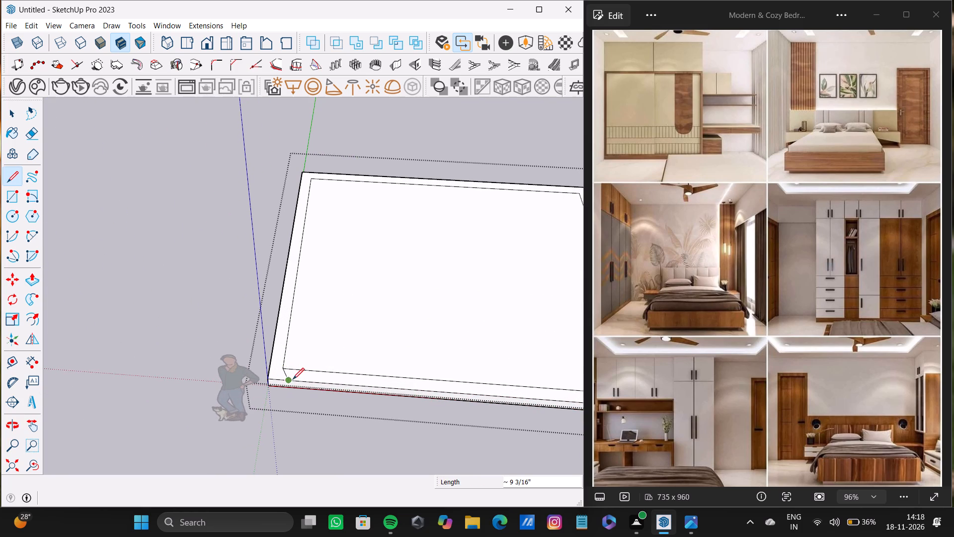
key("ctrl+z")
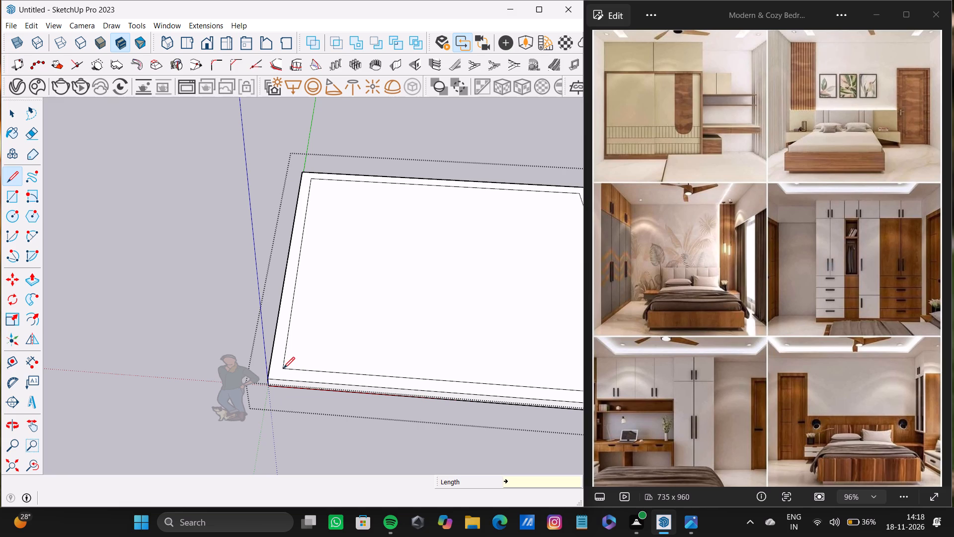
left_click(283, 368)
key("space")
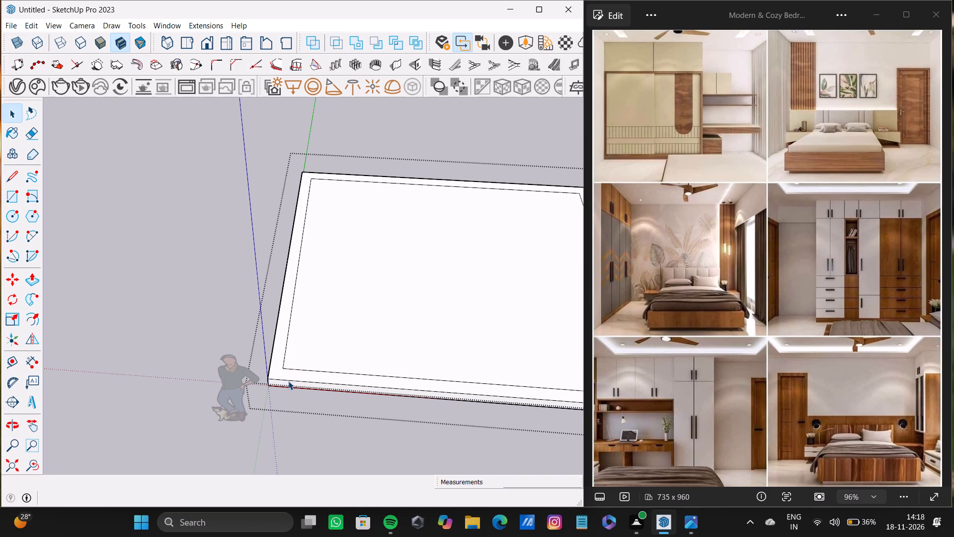
Draw a short line from the border's inner front corner near the origin straight to the slab's front edge.
key("l")
scroll(290, 377, "up", 6)
left_click(277, 359)
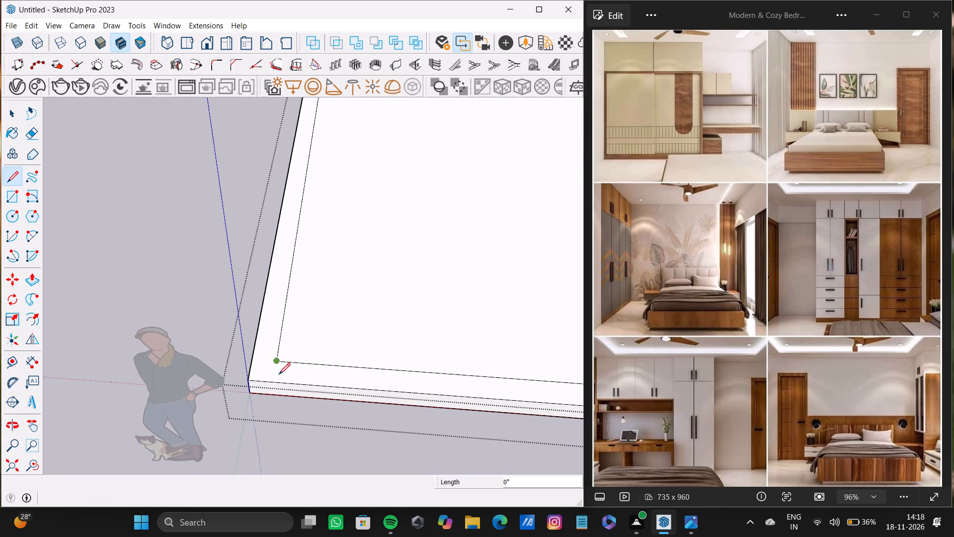
left_click(274, 383)
scroll(387, 362, "down", 4)
key("space")
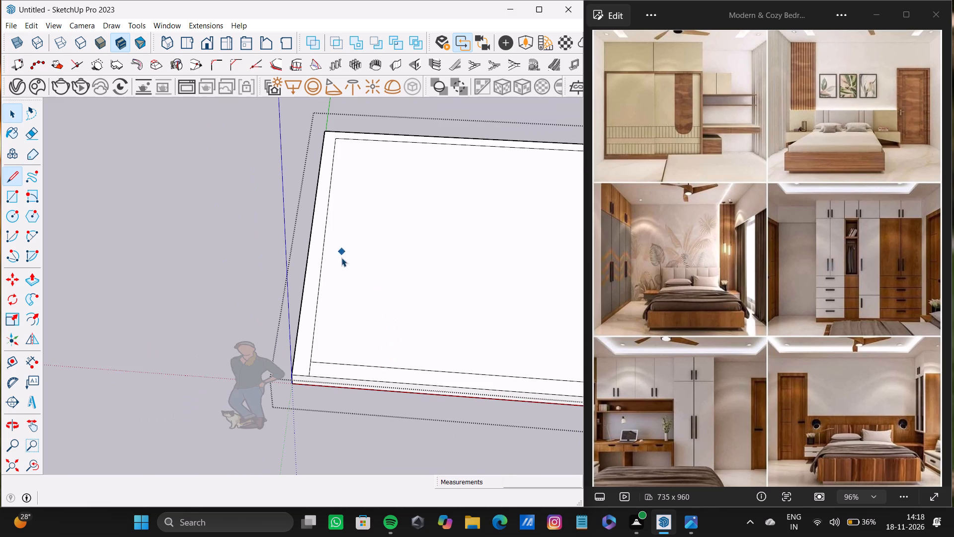
Push/Pull the U-shaped border face up about 15' 6" to raise the back and two side walls, leaving the front open.
left_click(315, 285)
scroll(315, 285, "down", 8)
middle_click_drag(315, 285, 306, 288, "shift")
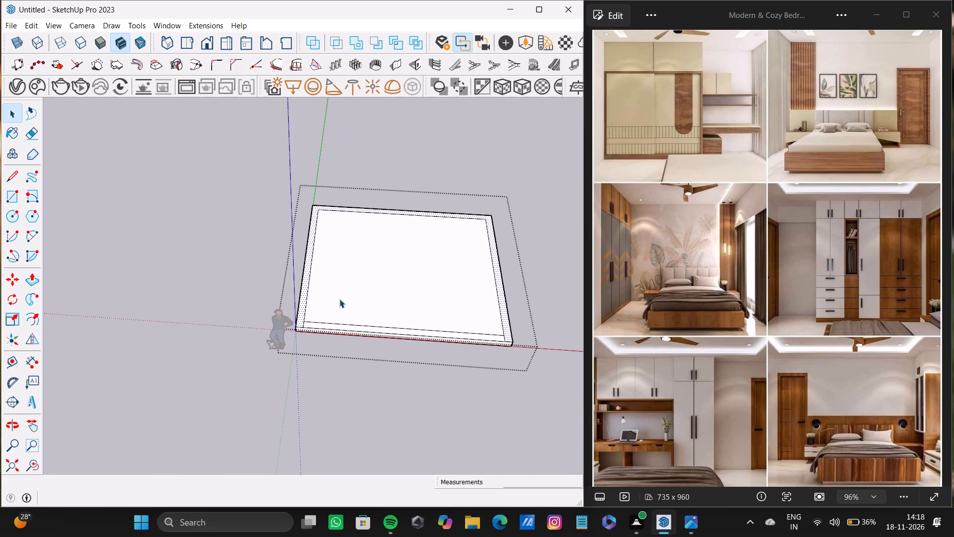
key("p")
left_click_drag(511, 333, 483, 235)
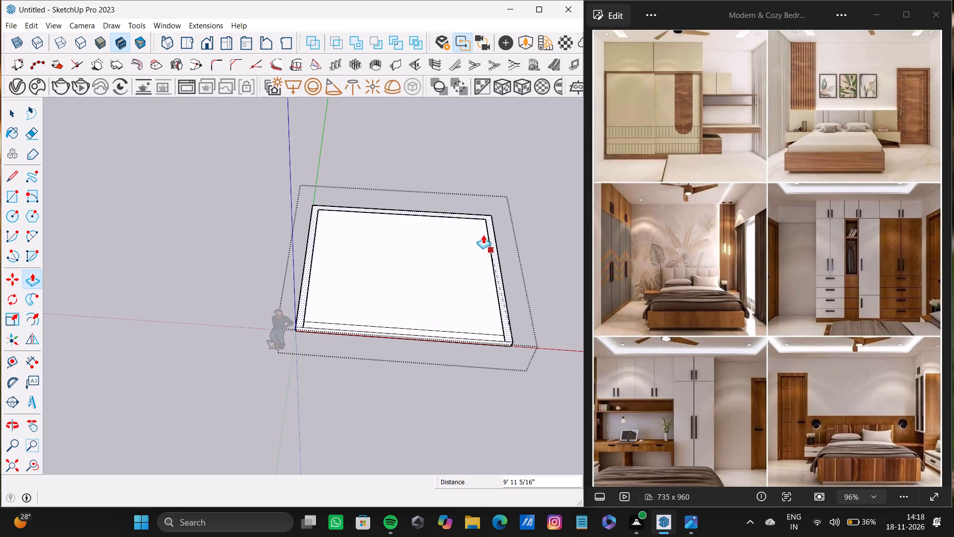
left_click_drag(483, 235, 461, 186)
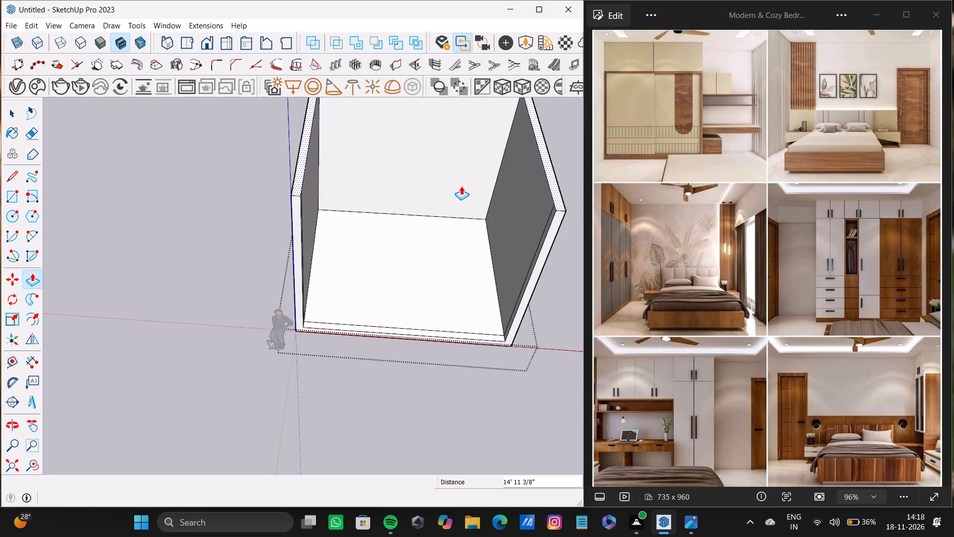
left_click_drag(461, 186, 463, 179)
Examine the raised walls and the room interior from the front, the side and above.
scroll(467, 277, "down", 4)
middle_click_drag(466, 304, 413, 127)
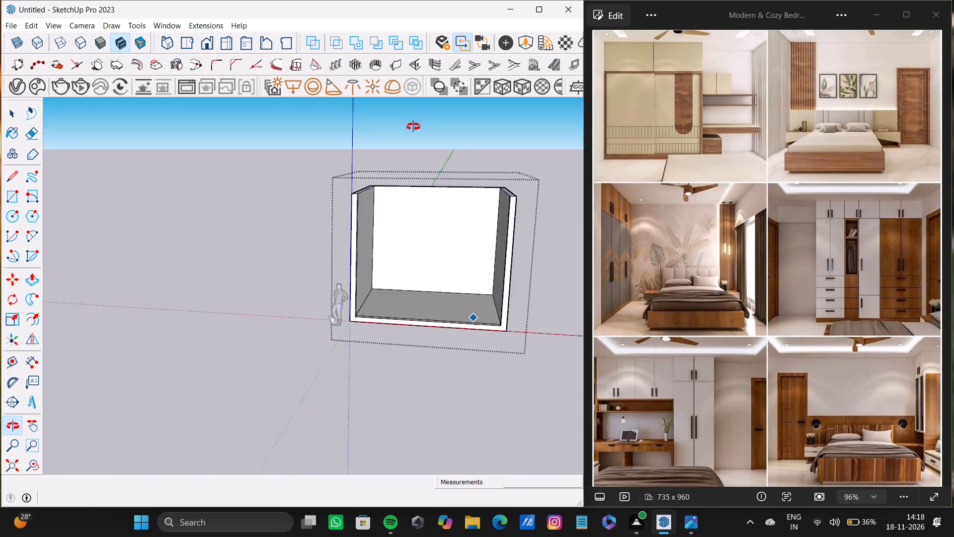
middle_click_drag(413, 127, 140, 244)
scroll(358, 328, "up", 6)
middle_click_drag(407, 288, 384, 470)
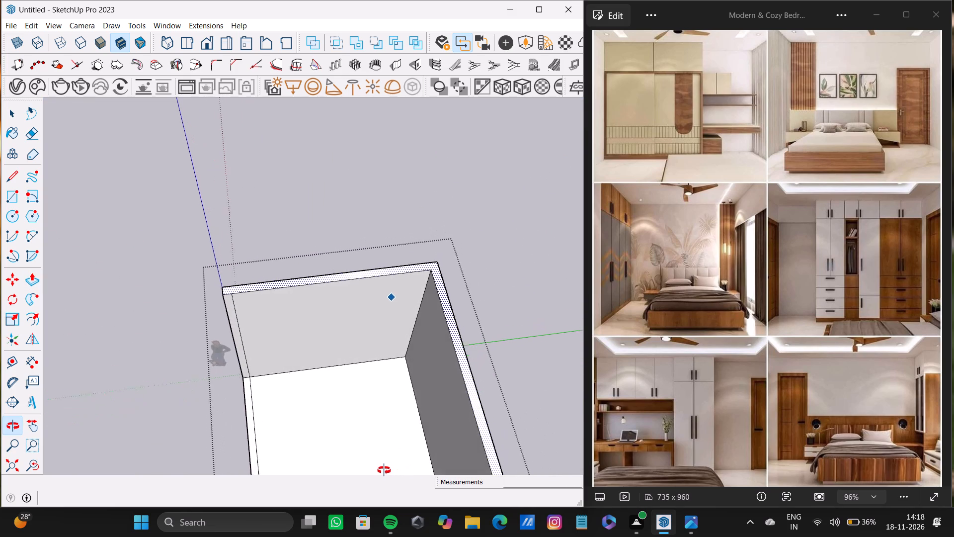
middle_click_drag(384, 470, 384, 471)
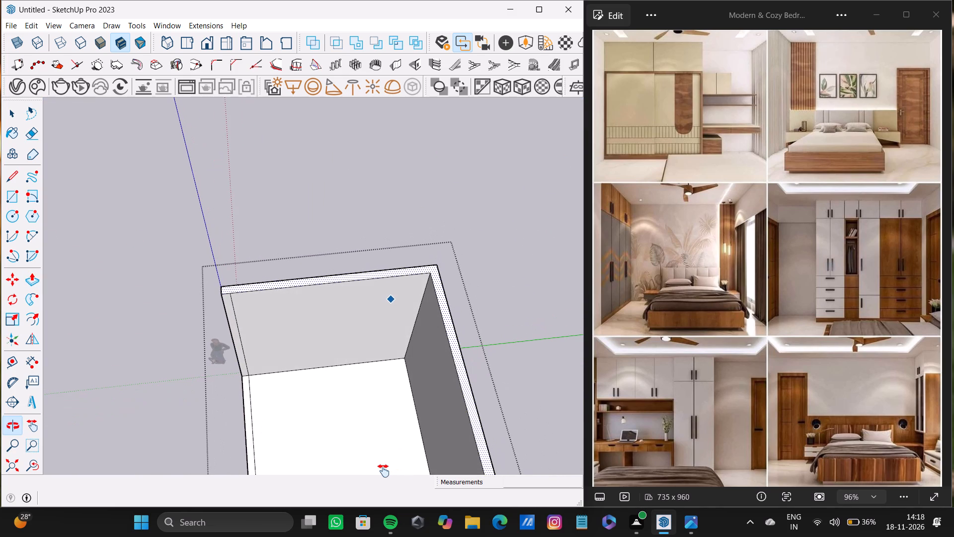
middle_click_drag(384, 471, 385, 468)
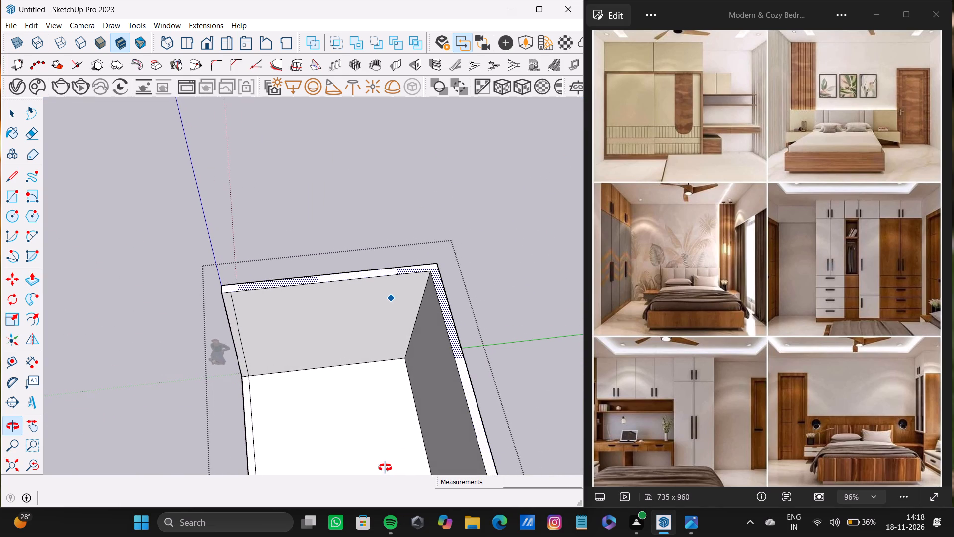
middle_click_drag(385, 468, 385, 460)
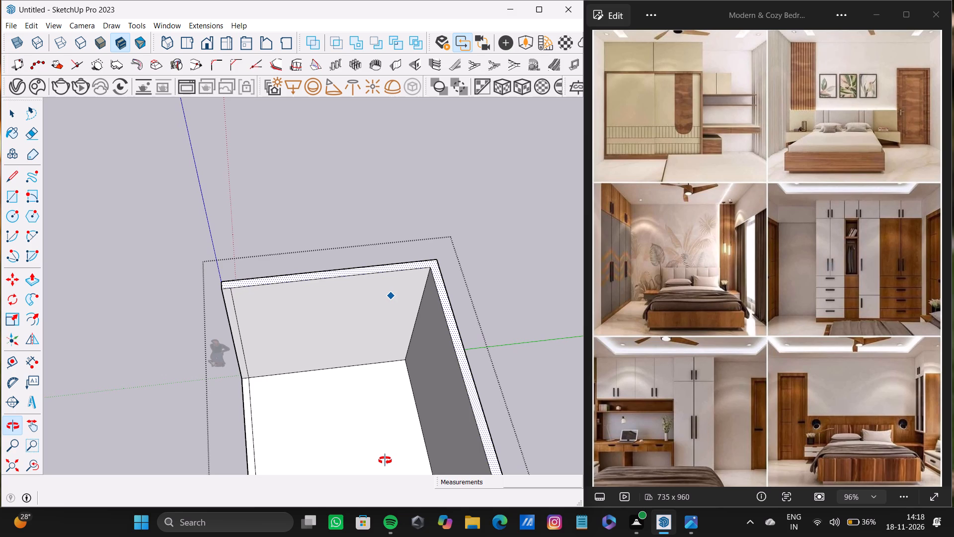
middle_click_drag(385, 460, 383, 460)
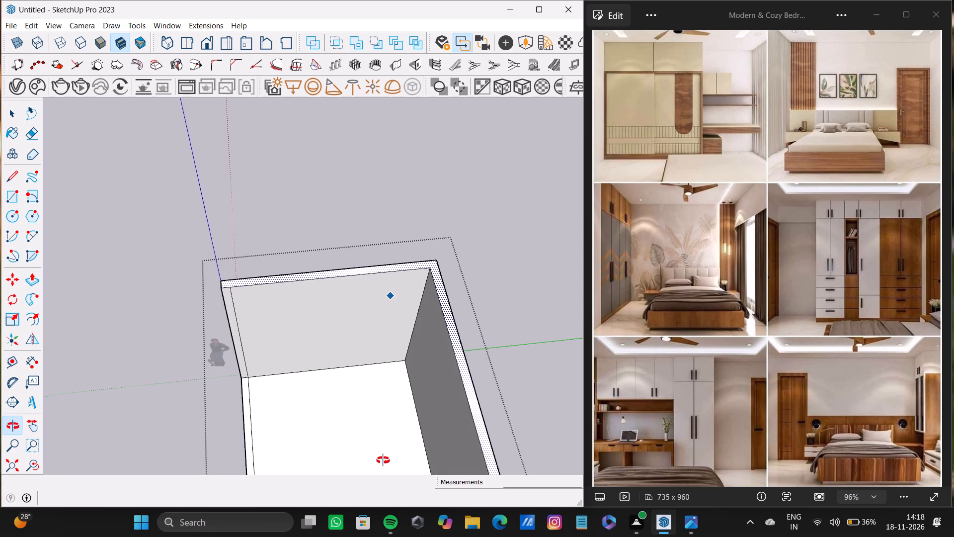
middle_click_drag(383, 460, 406, 433)
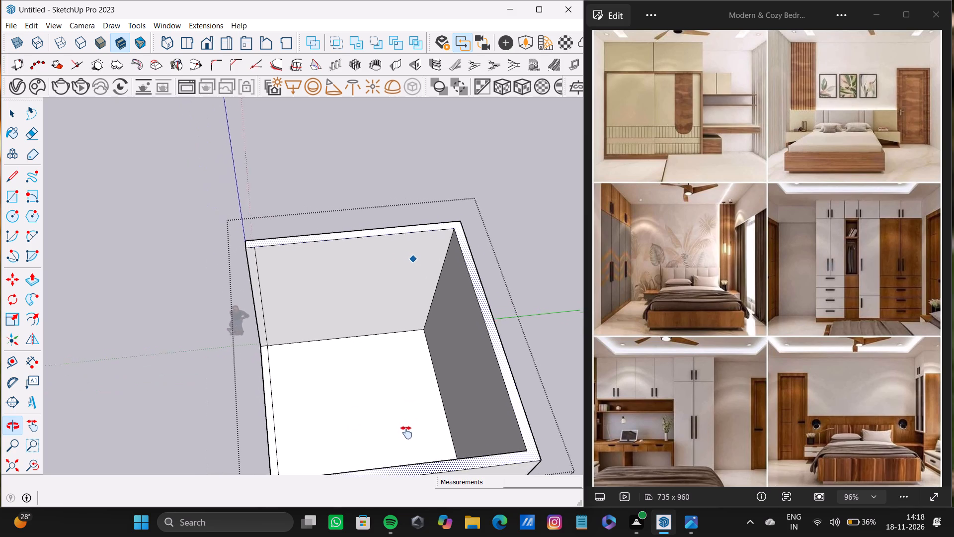
middle_click_drag(406, 433, 372, 401)
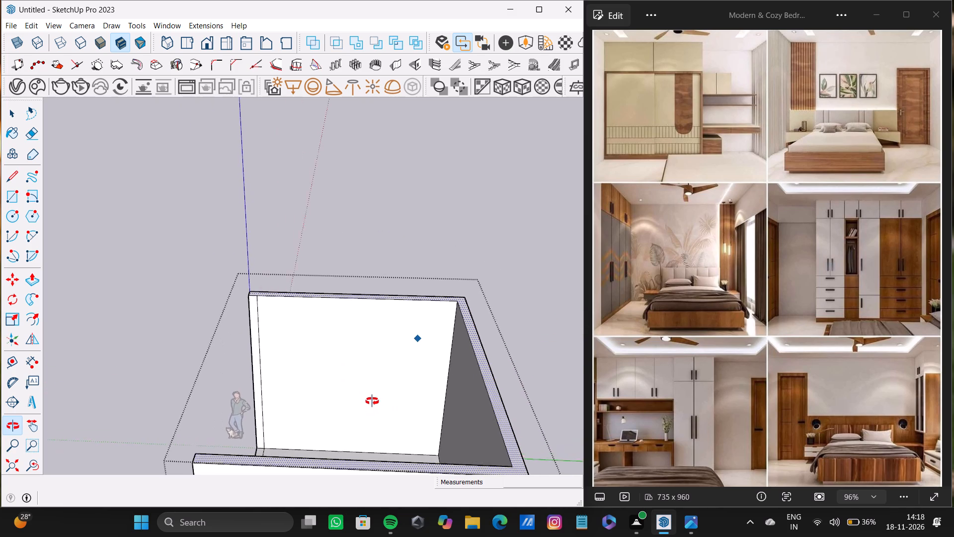
middle_click_drag(372, 401, 402, 399)
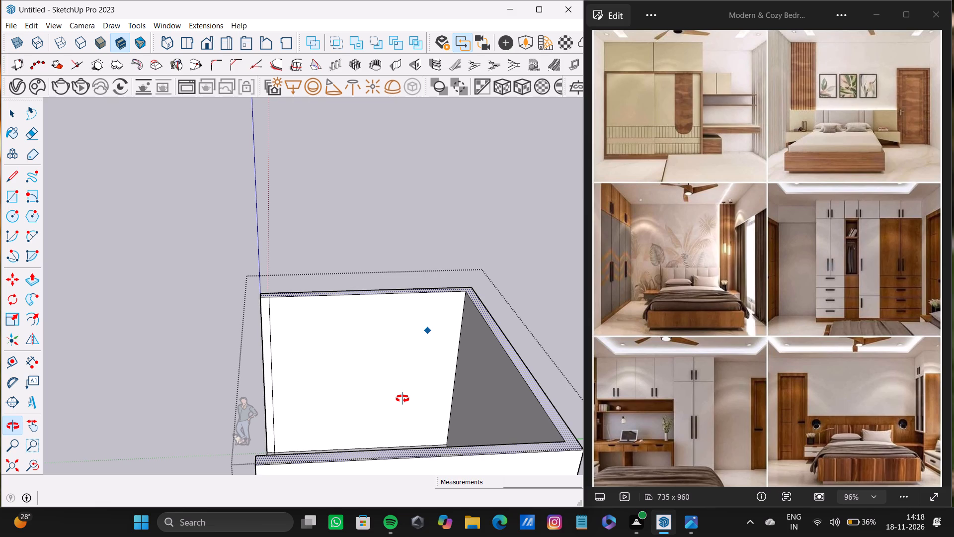
middle_click_drag(402, 399, 406, 395)
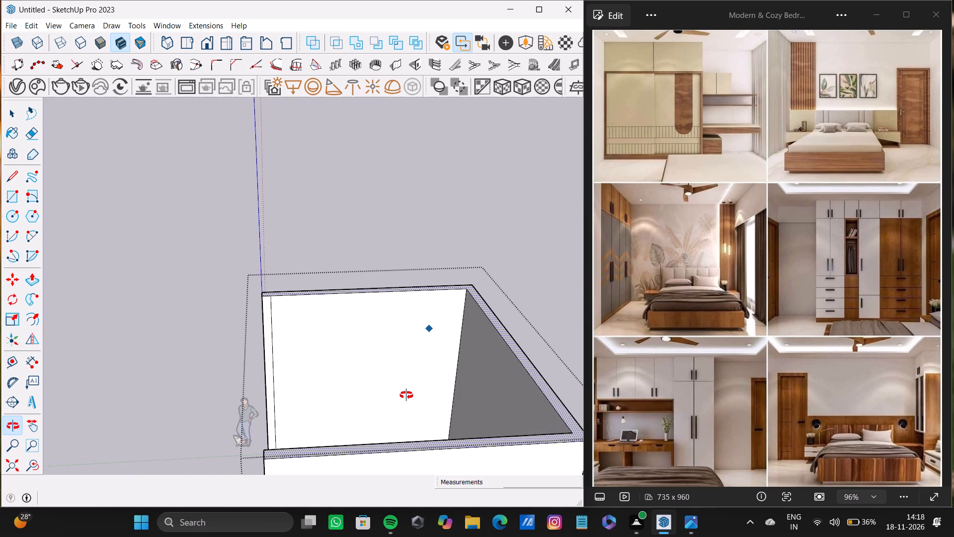
middle_click_drag(406, 395, 448, 418)
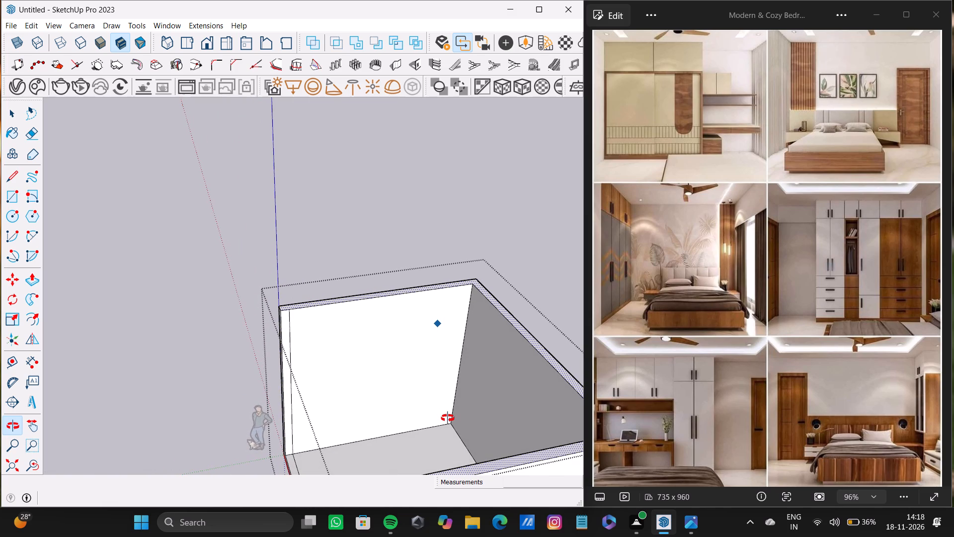
middle_click_drag(448, 418, 513, 379)
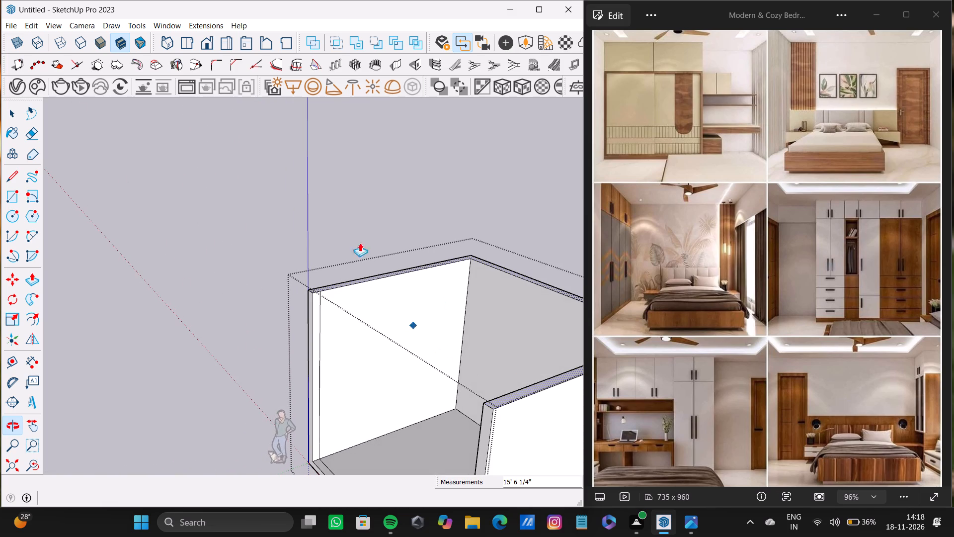
Close the floor-and-walls group and clear the selection.
key("space")
key("space")
left_click(379, 198)
Place a Tape Measure guide across the back wall's inner face, about 10 11/16" below its top edge.
scroll(346, 328, "up", 4)
middle_click_drag(349, 324, 236, 287, "shift")
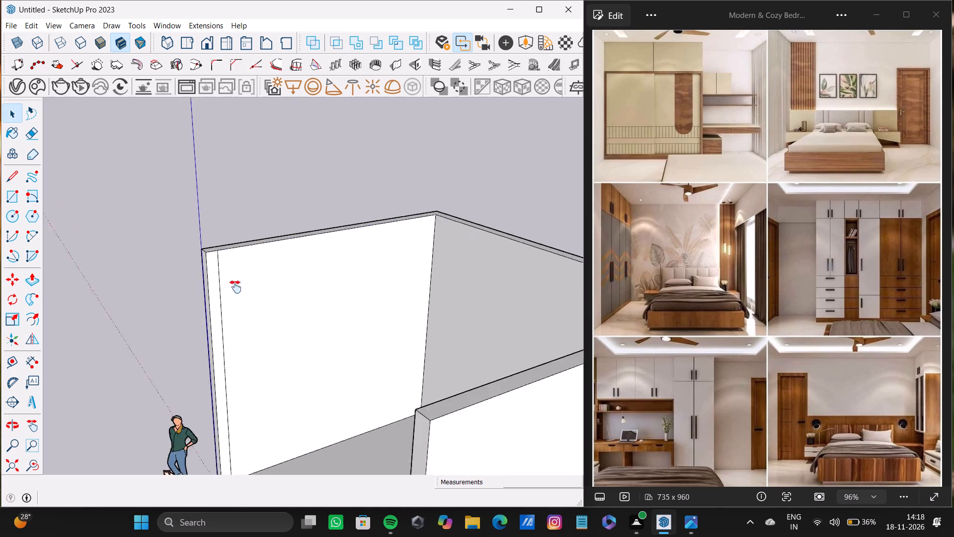
middle_click_drag(236, 287, 451, 233, "shift")
key("t")
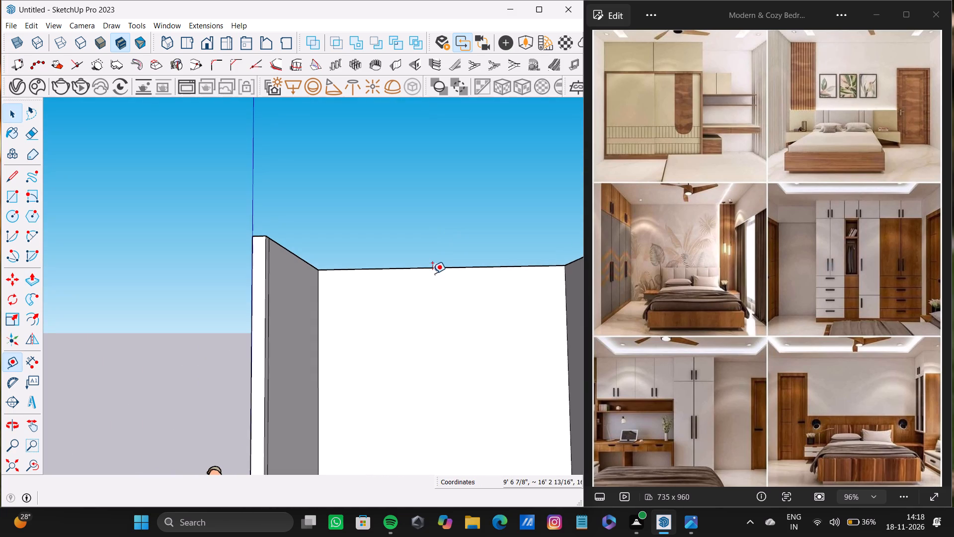
scroll(431, 275, "up", 6)
left_click(445, 265)
scroll(454, 309, "down", 4)
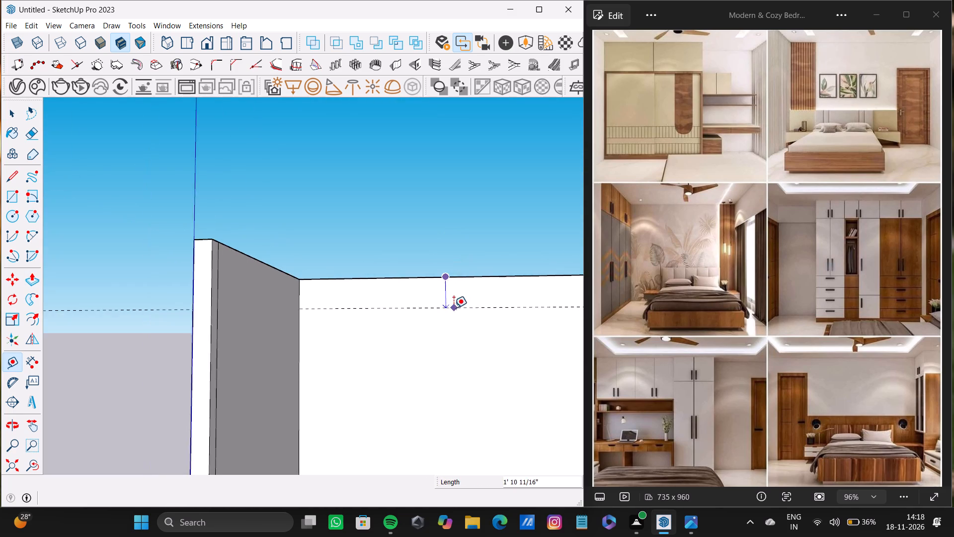
middle_click_drag(454, 308, 393, 319, "shift")
scroll(454, 308, "up", 1, "shift")
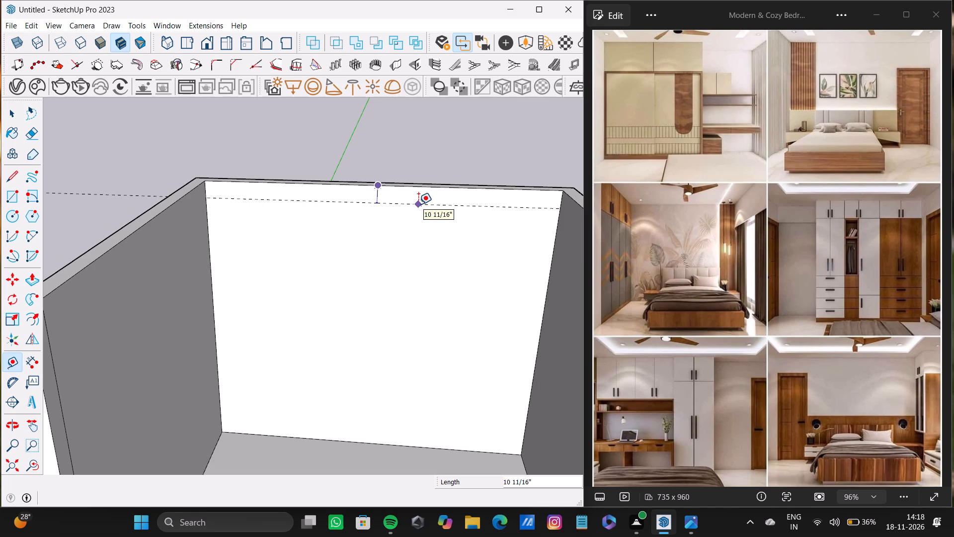
left_click(418, 204)
Place a guide along the inner face of the side wall nearest the origin, 11" below its top edge.
left_click(185, 193)
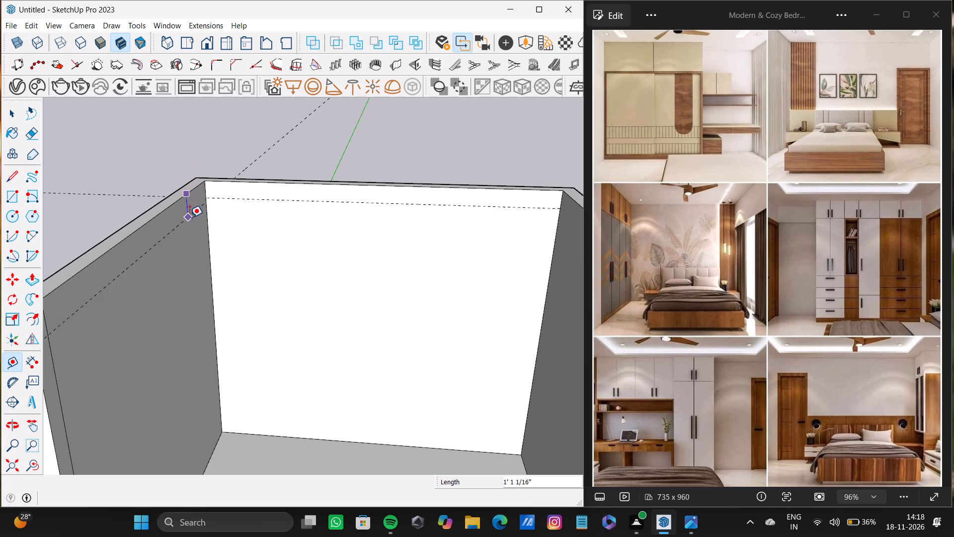
type("11")
key("shift+quotedbl")
key("Return")
Place a matching guide on the opposite side wall's inner face, 11" below its top edge.
scroll(216, 263, "down", 8)
middle_click_drag(228, 258, 456, 275)
scroll(361, 226, "up", 3)
left_click(368, 253)
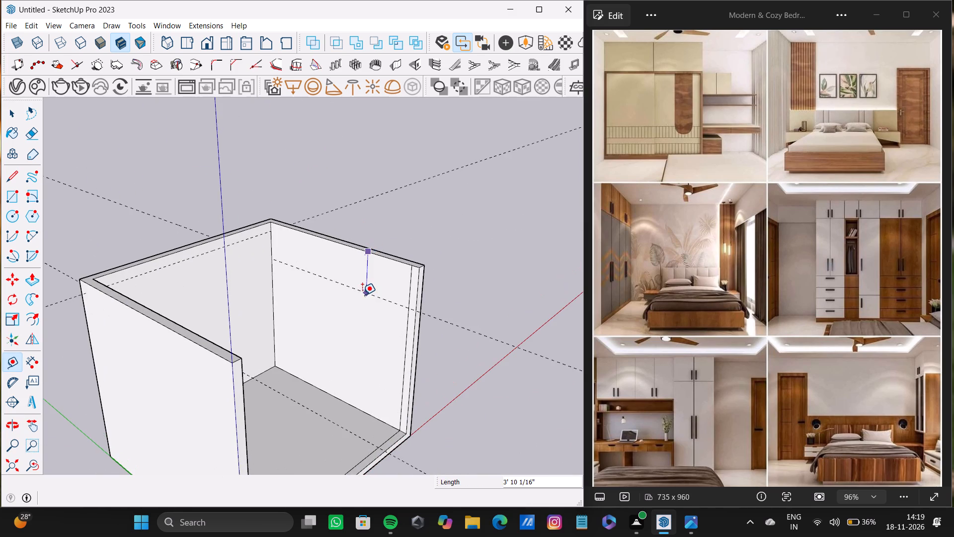
type("11")
key("shift+quotedbl")
key("Return")
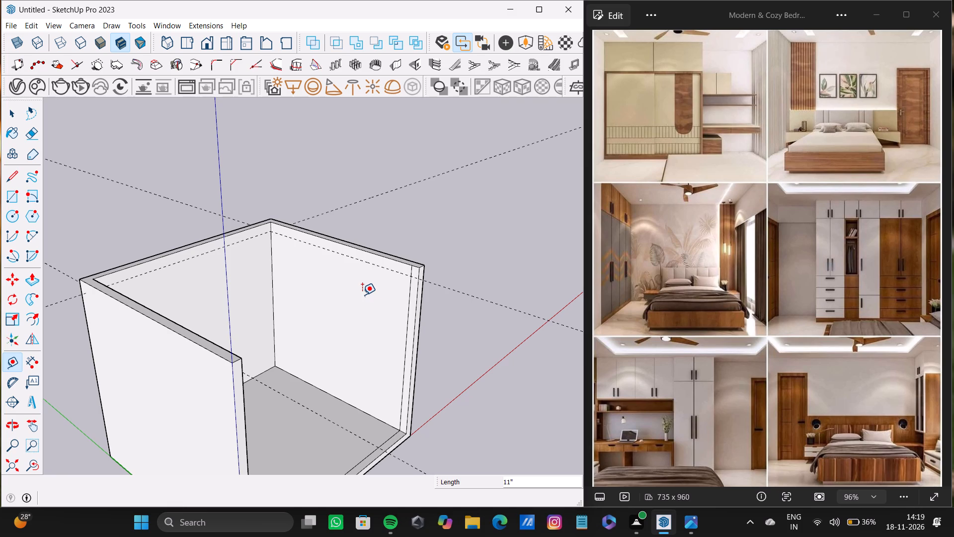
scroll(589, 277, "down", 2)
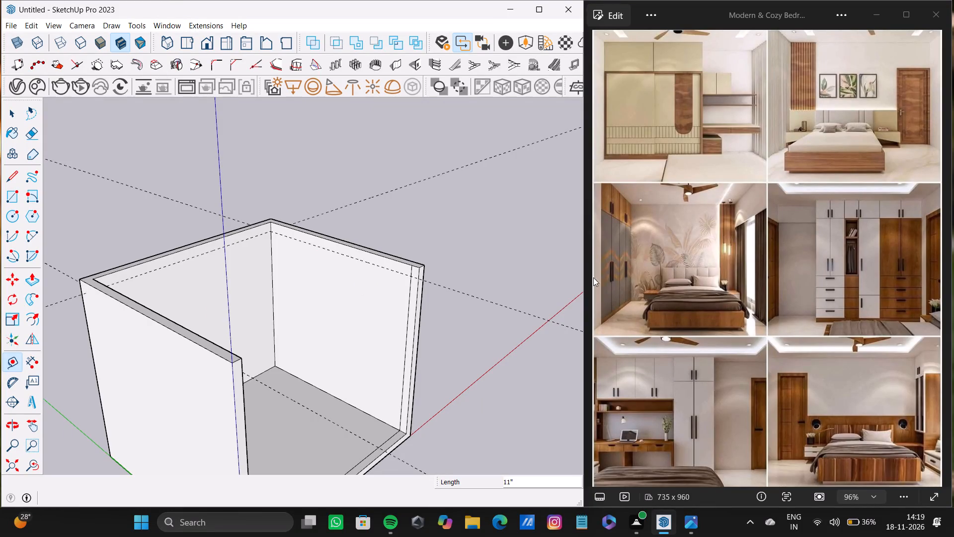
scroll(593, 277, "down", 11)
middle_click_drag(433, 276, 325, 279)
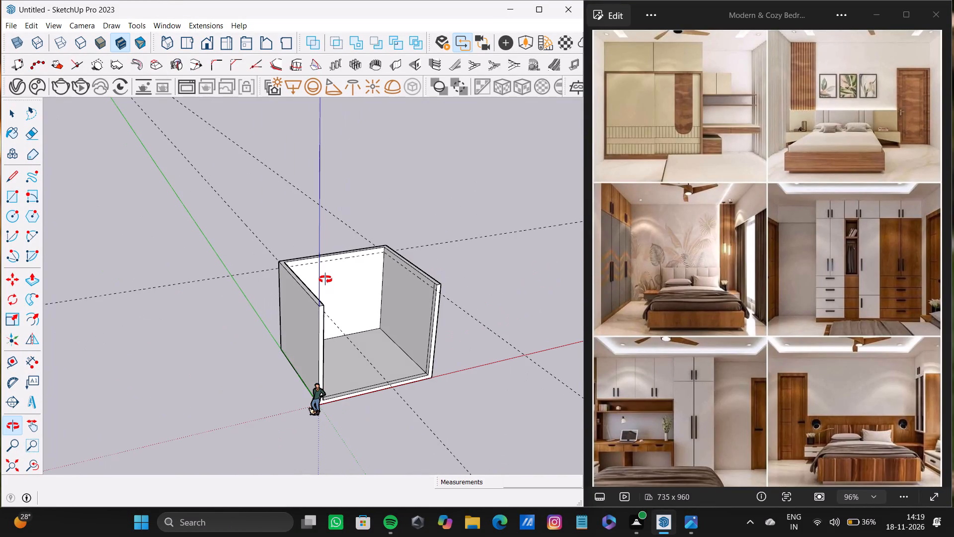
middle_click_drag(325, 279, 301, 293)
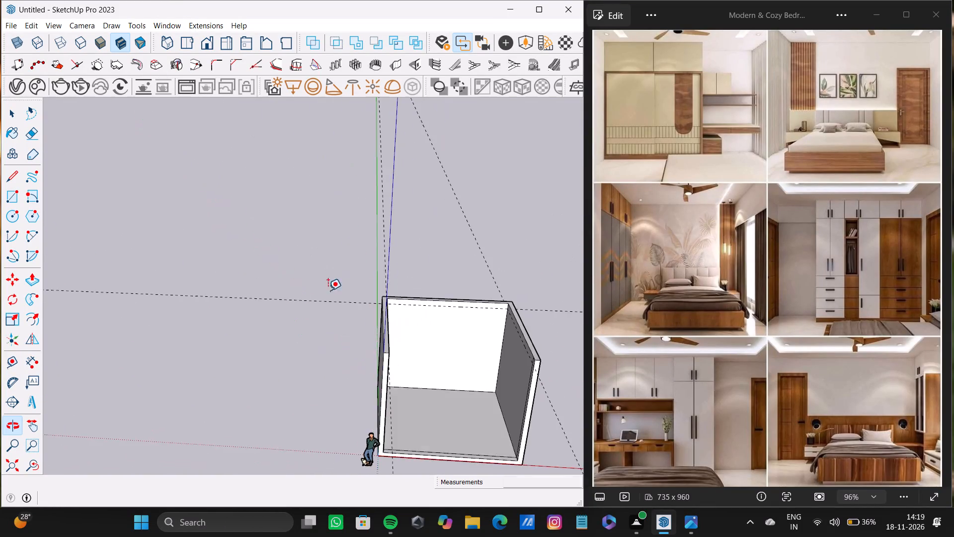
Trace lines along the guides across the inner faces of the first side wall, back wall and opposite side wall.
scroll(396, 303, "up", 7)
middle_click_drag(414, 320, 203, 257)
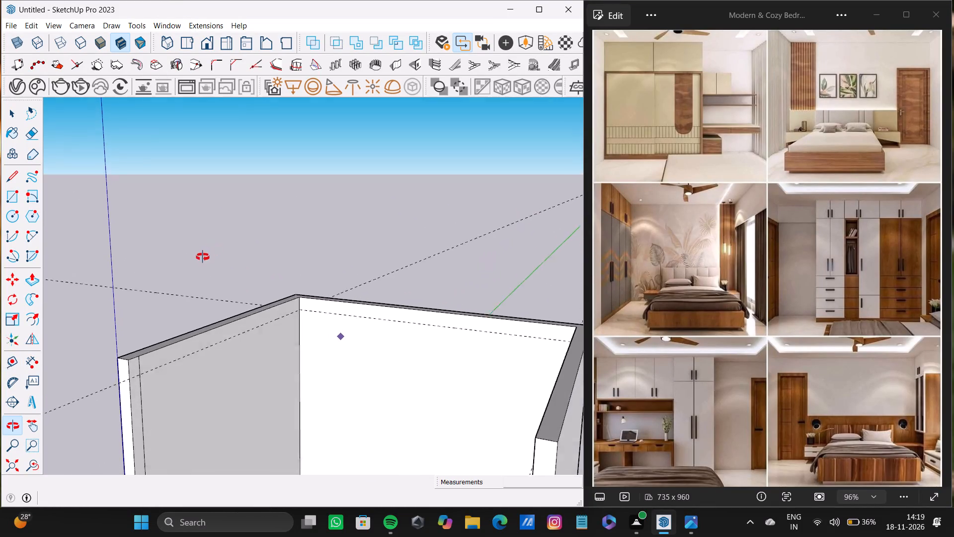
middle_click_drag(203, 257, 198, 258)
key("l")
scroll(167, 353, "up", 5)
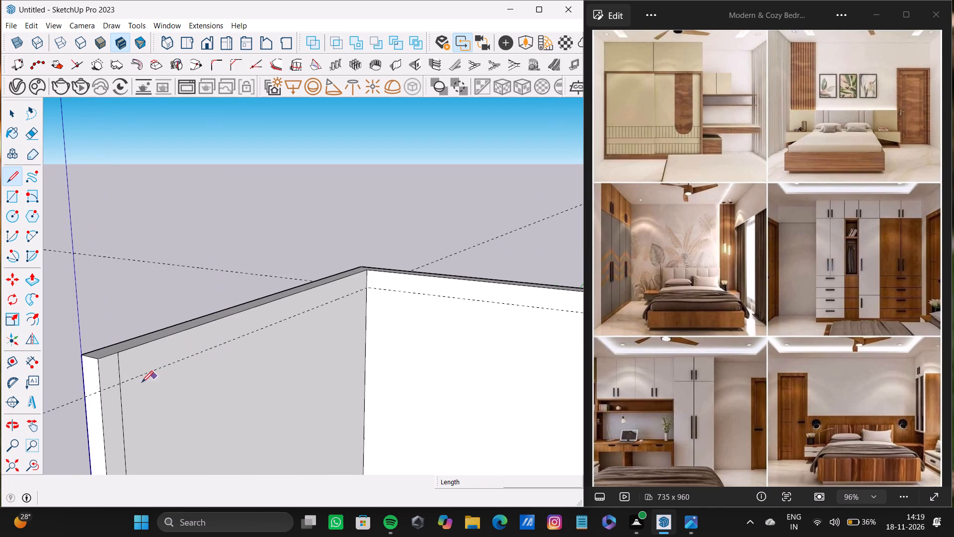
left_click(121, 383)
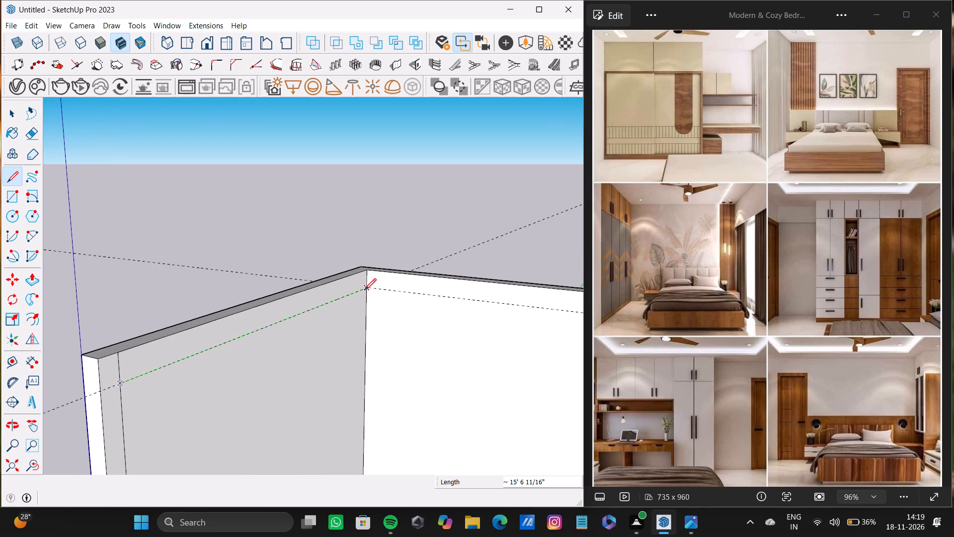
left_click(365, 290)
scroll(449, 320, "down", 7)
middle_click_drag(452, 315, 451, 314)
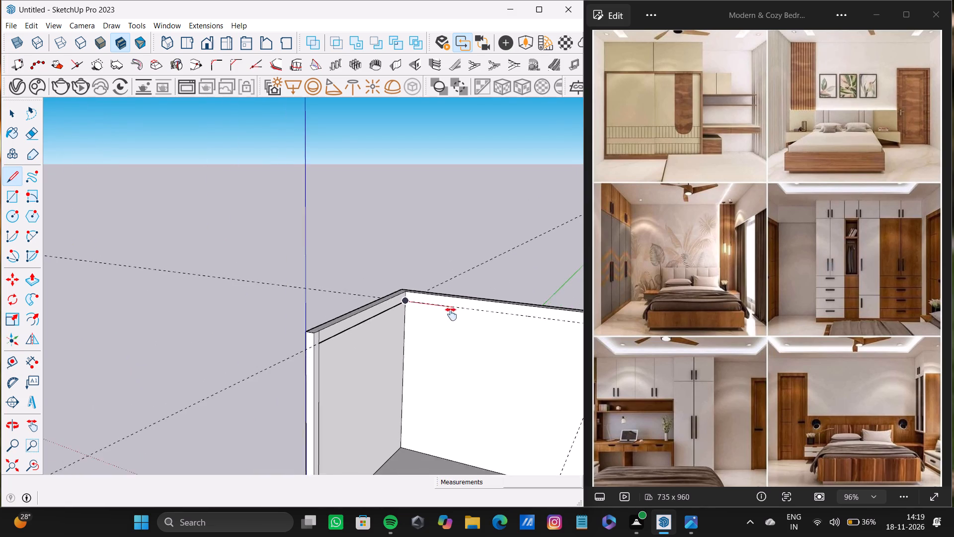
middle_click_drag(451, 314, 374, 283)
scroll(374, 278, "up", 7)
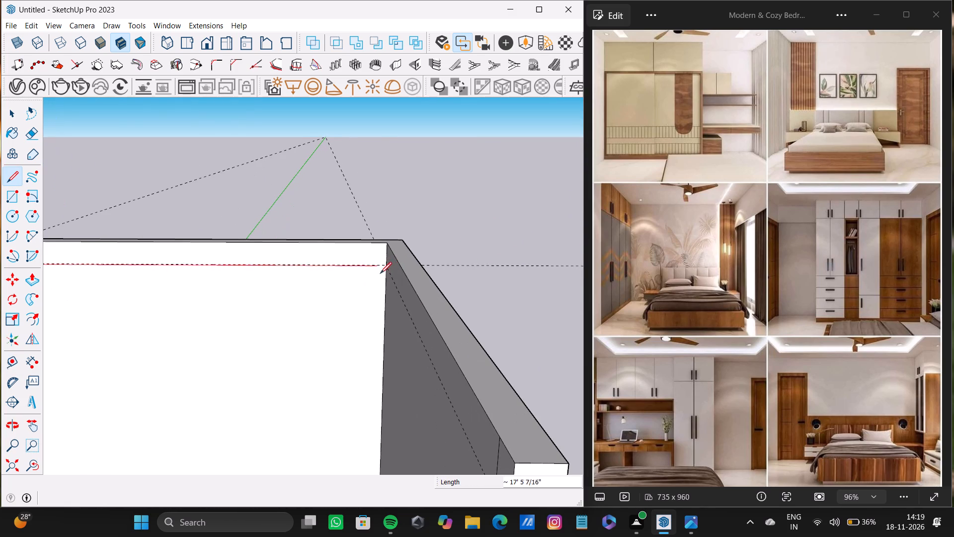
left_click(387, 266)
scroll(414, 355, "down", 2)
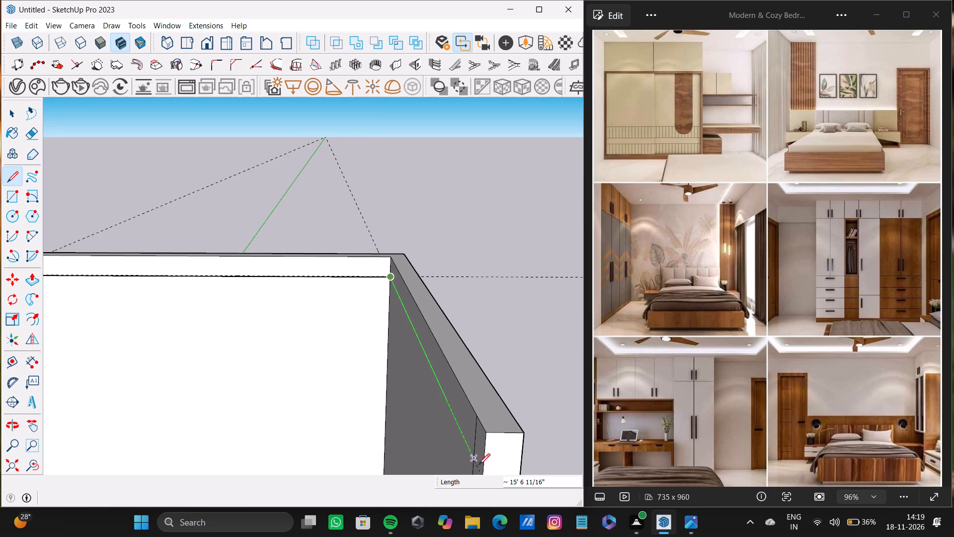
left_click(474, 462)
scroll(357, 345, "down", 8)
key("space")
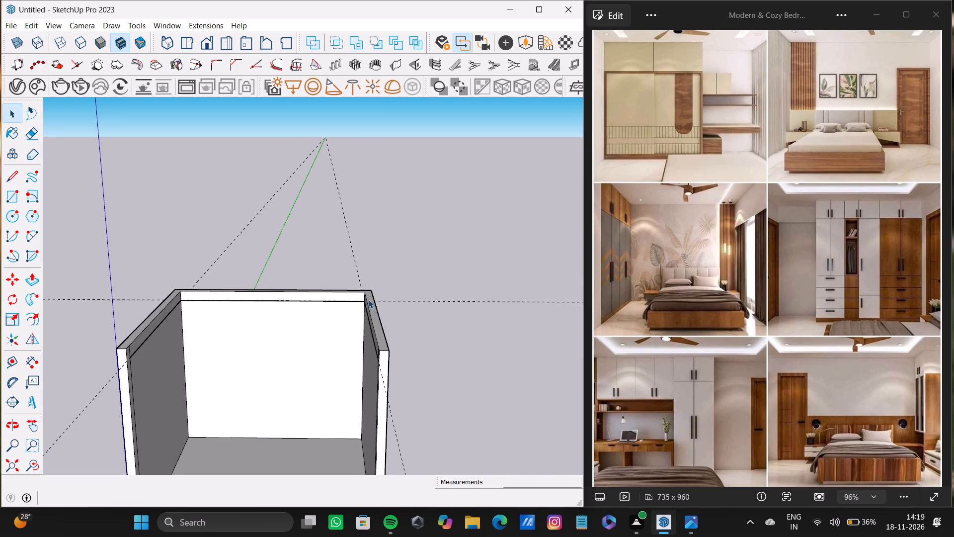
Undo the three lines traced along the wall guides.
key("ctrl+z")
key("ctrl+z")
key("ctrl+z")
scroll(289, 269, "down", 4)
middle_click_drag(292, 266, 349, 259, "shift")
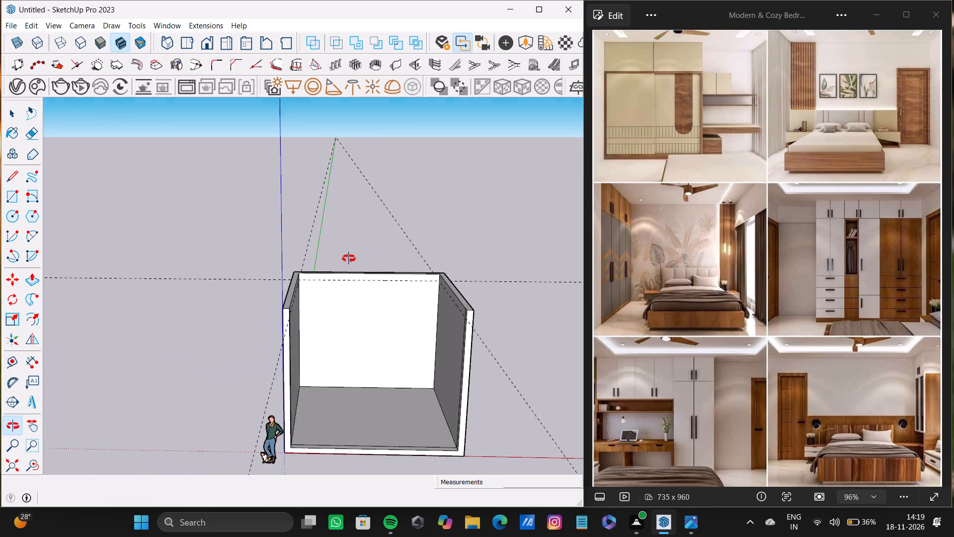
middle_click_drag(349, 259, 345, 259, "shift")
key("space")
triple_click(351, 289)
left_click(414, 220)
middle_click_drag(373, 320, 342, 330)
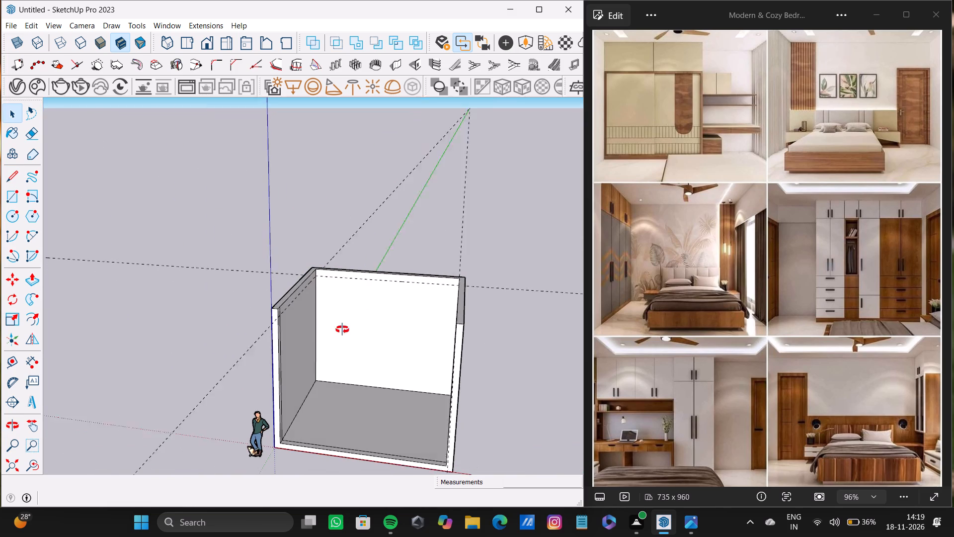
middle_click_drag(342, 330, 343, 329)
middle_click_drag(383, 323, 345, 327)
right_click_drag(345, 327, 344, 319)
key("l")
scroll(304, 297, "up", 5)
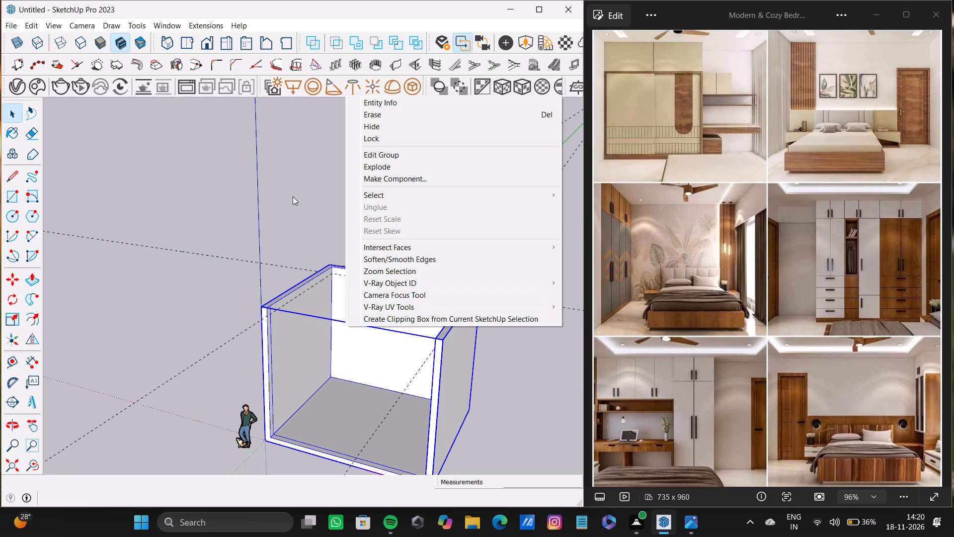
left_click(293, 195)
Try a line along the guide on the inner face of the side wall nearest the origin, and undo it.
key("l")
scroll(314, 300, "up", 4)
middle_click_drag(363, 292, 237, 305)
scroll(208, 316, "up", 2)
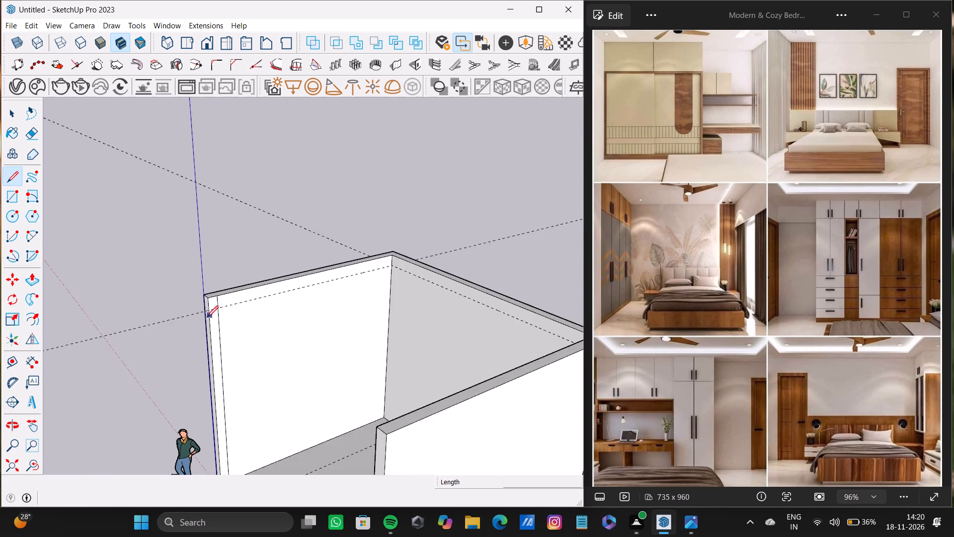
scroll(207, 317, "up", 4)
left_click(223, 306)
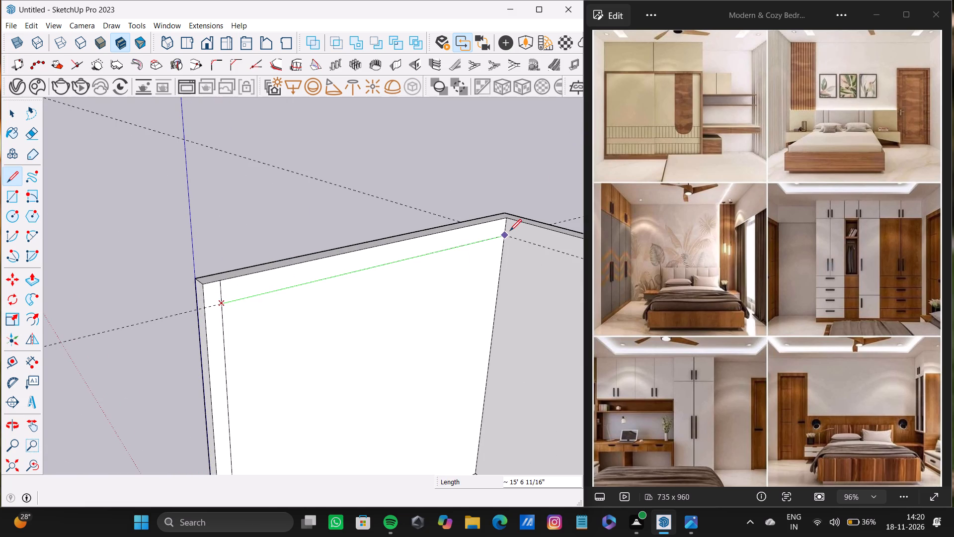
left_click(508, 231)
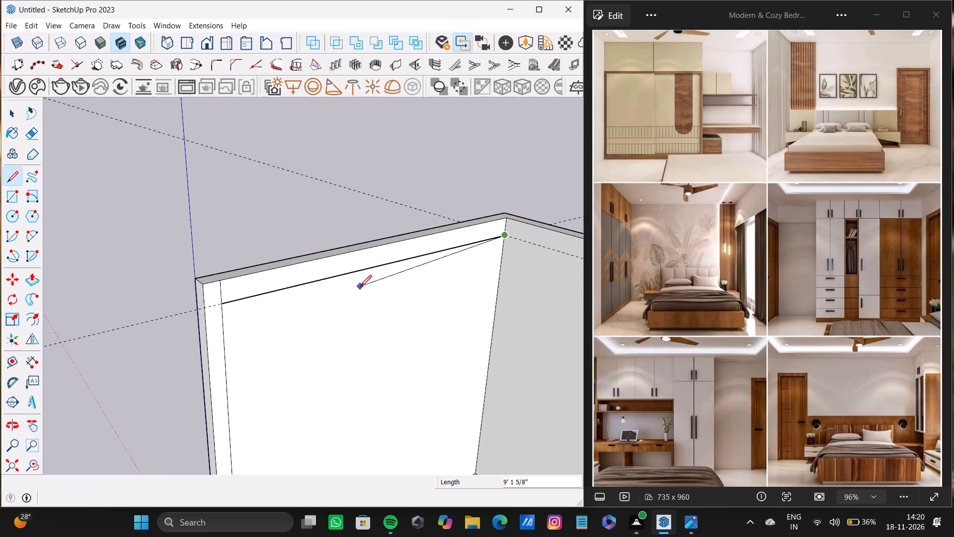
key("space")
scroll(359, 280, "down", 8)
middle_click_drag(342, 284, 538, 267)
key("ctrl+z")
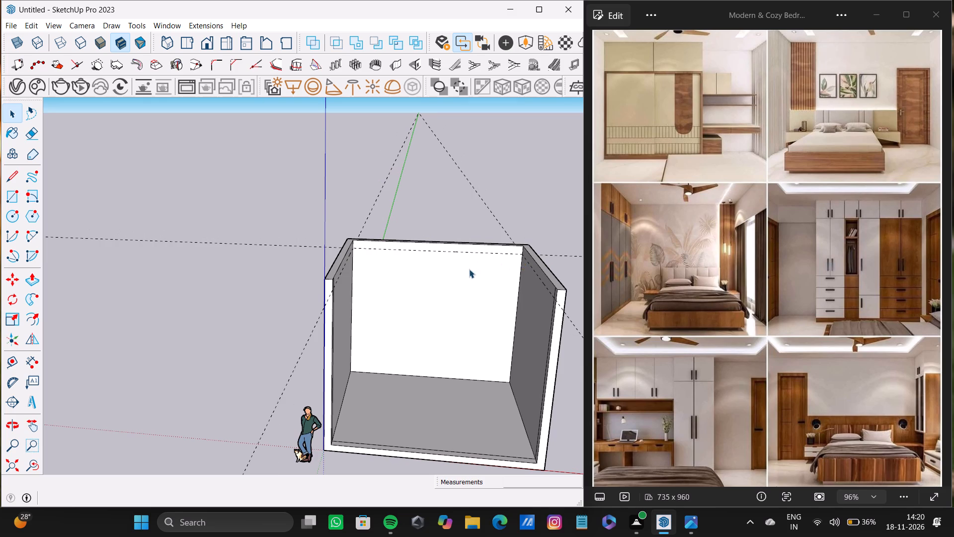
Open the floor-and-walls group for editing.
triple_click(465, 270)
left_click(474, 199)
double_click(433, 270)
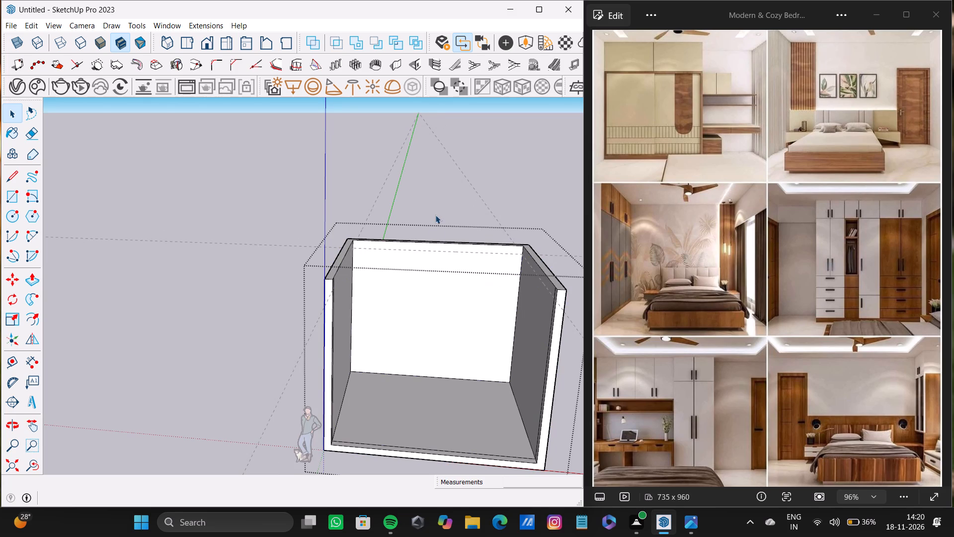
Inside the group, draw a line along the guide on the side wall nearest the origin, from its front inner edge to the back corner.
middle_click_drag(484, 288, 395, 294)
key("l")
scroll(339, 301, "up", 5)
middle_click_drag(409, 280, 304, 288)
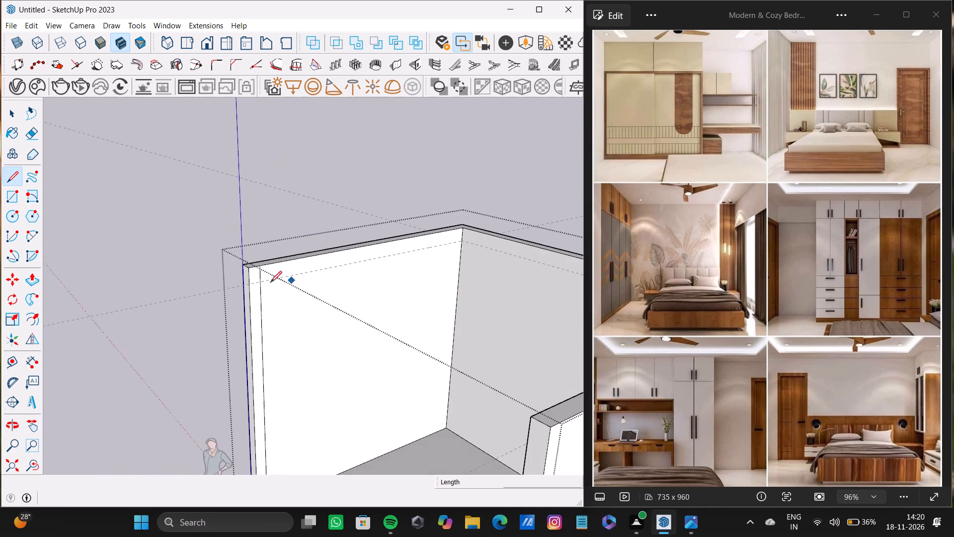
scroll(269, 282, "up", 3)
left_click(257, 281)
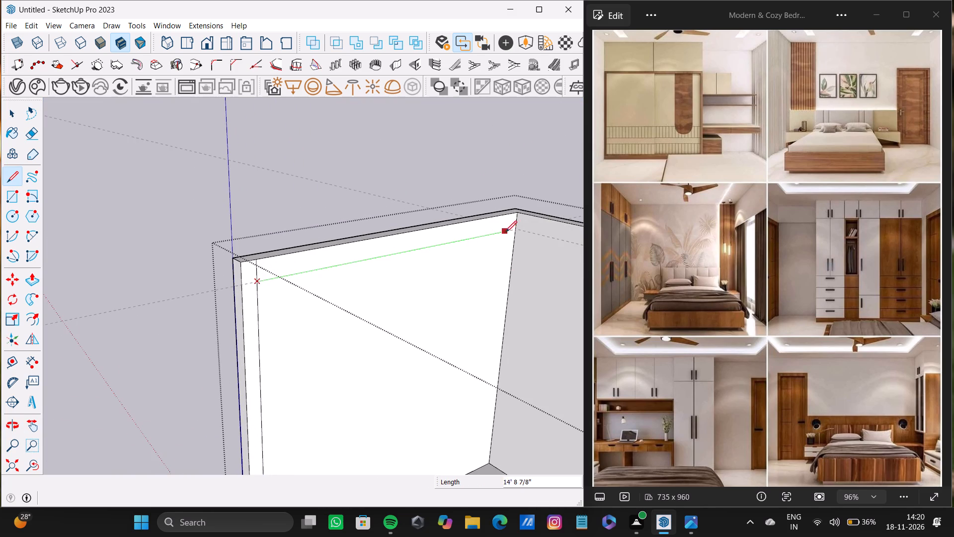
left_click(517, 230)
Draw a line about 17' 9 1/2" long along the back wall's guide, from one inner corner to the other.
scroll(384, 318, "down", 3)
middle_click_drag(382, 317, 529, 319)
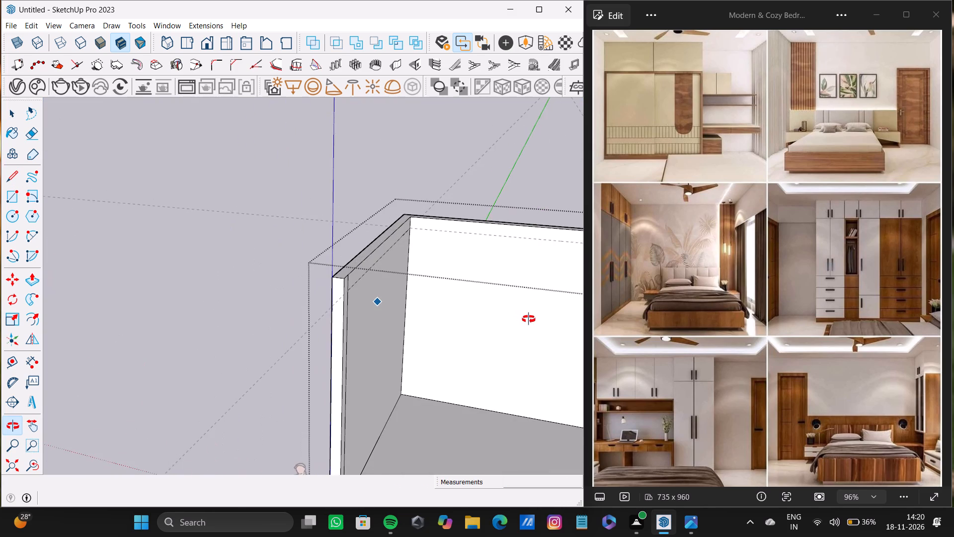
middle_click_drag(529, 319, 538, 313)
scroll(454, 253, "up", 3)
middle_click_drag(455, 229, 330, 260, "shift")
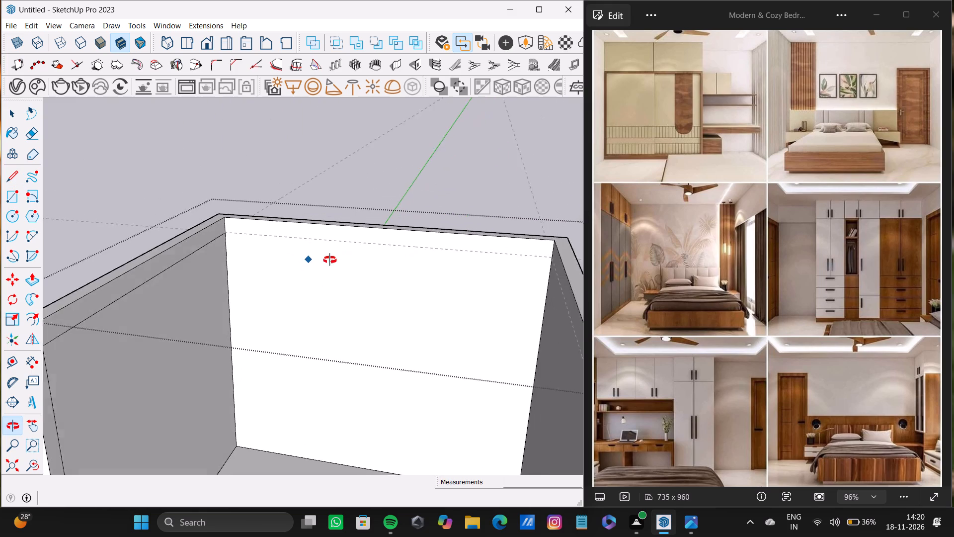
middle_click_drag(330, 260, 338, 261, "shift")
key("l")
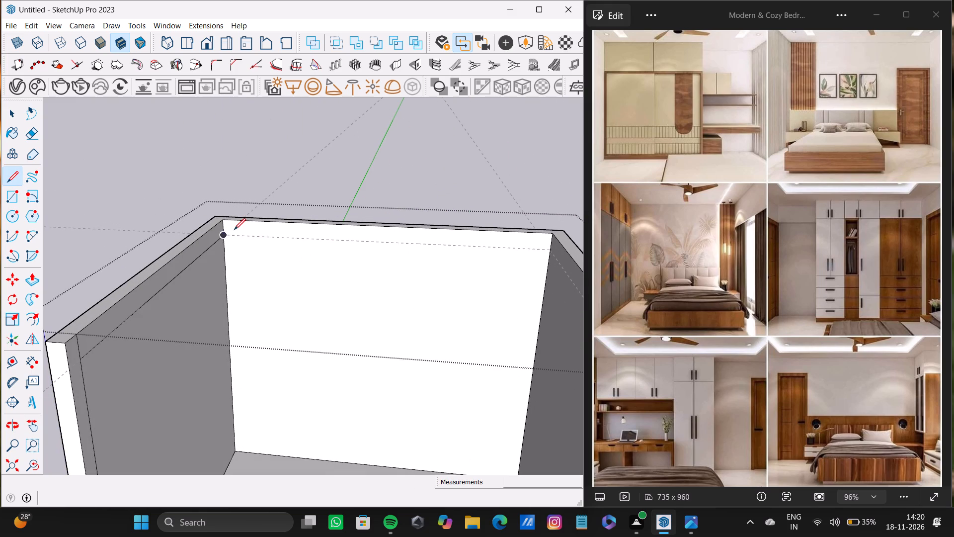
left_click_drag(225, 236, 232, 235)
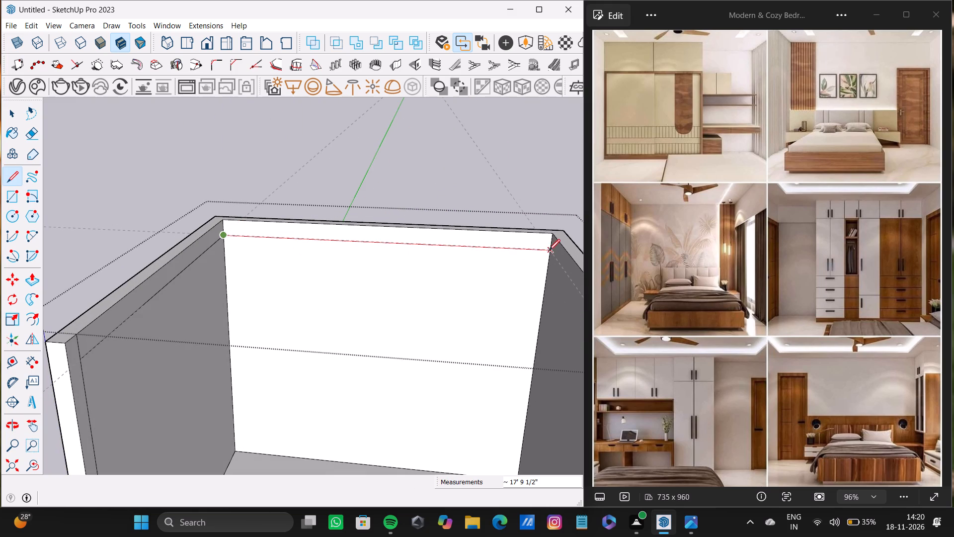
left_click(549, 251)
Draw a line about 15' 6 11/16" long along the opposite side wall's guide, from the back corner to its front inner edge.
scroll(247, 325, "down", 8)
middle_click_drag(248, 330, 427, 331)
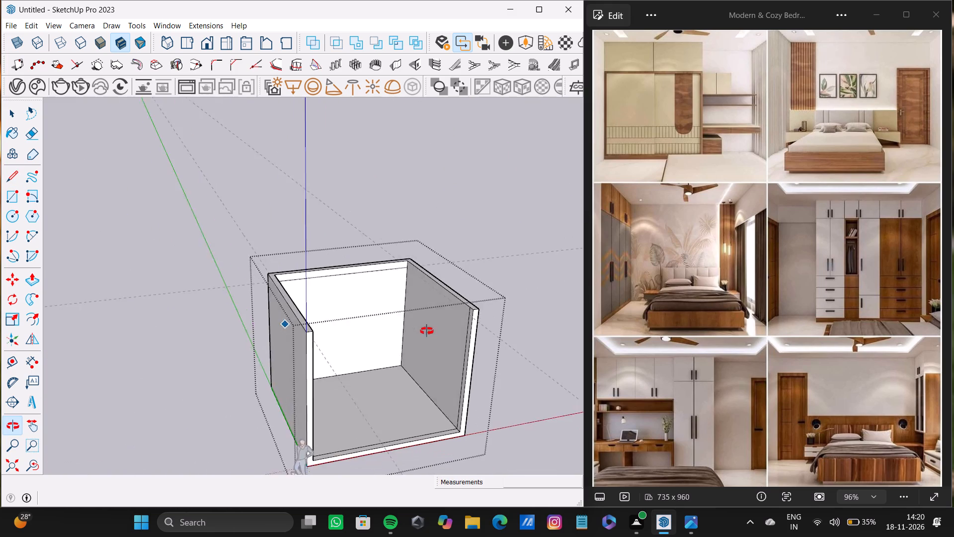
middle_click_drag(427, 331, 466, 316)
key("l")
scroll(436, 276, "up", 4)
scroll(382, 268, "up", 3)
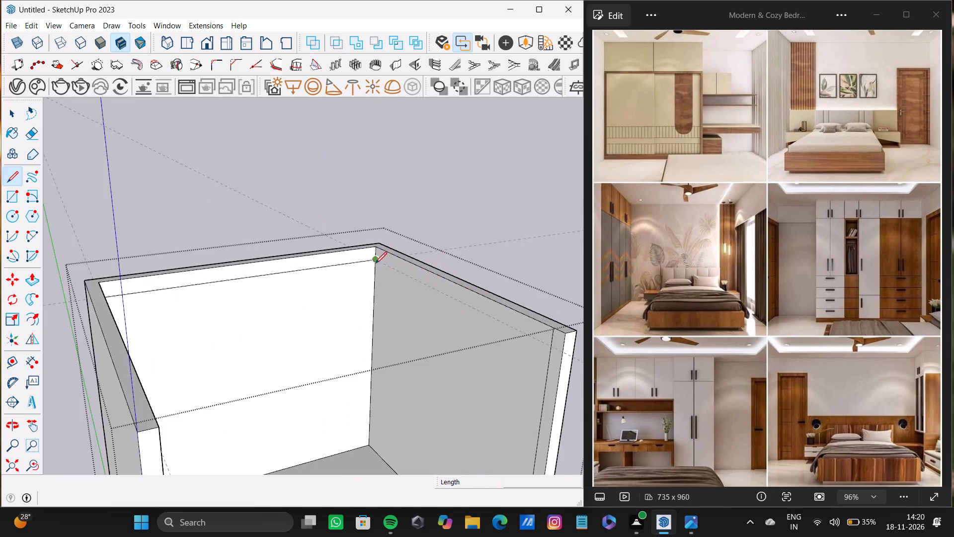
scroll(375, 264, "up", 1)
left_click_drag(373, 258, 433, 300)
left_click(588, 361)
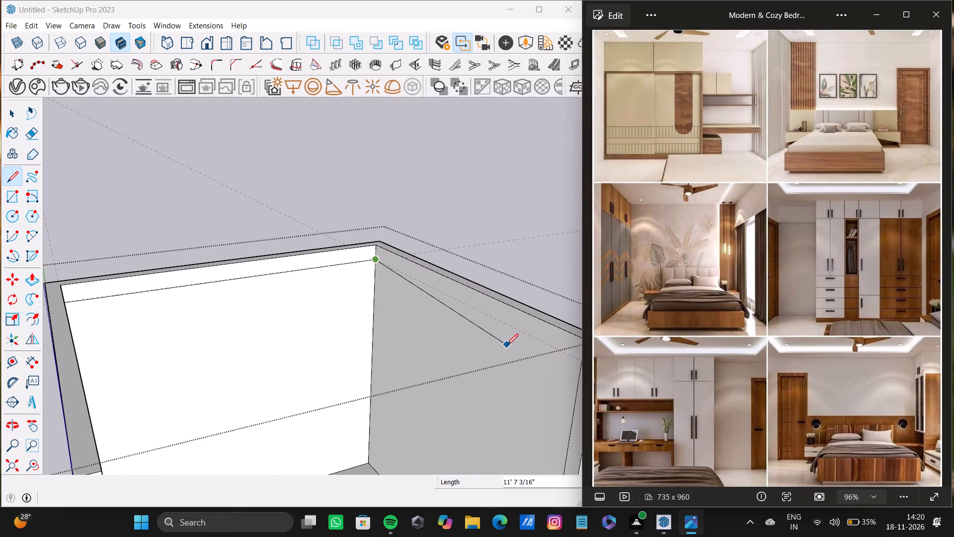
scroll(533, 346, "down", 4)
middle_click_drag(532, 343, 459, 328, "shift")
scroll(488, 337, "up", 4)
left_click(488, 336)
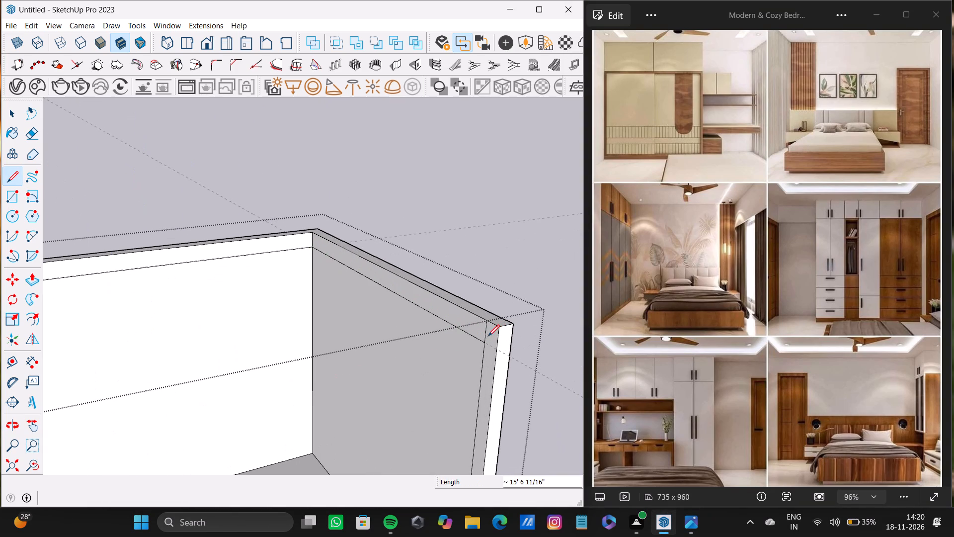
key("space")
scroll(456, 228, "down", 9)
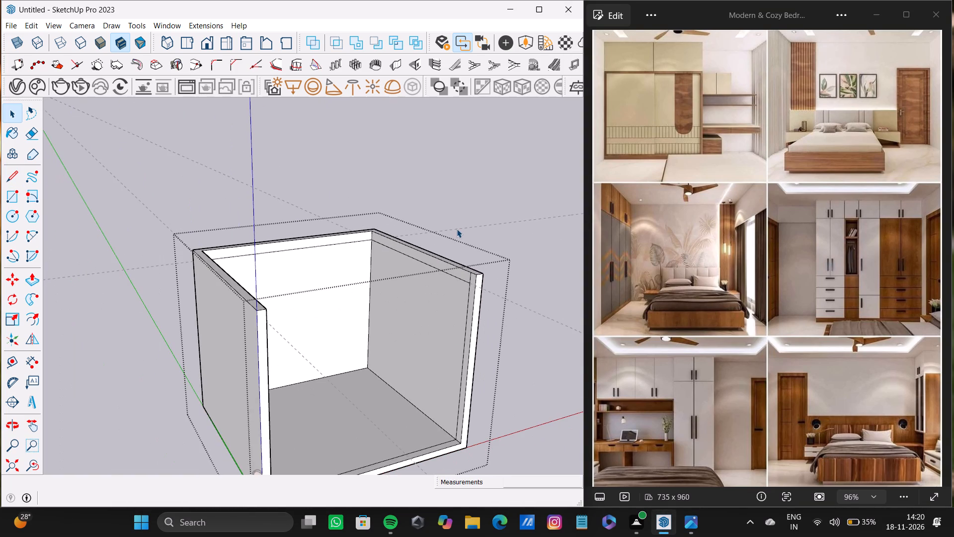
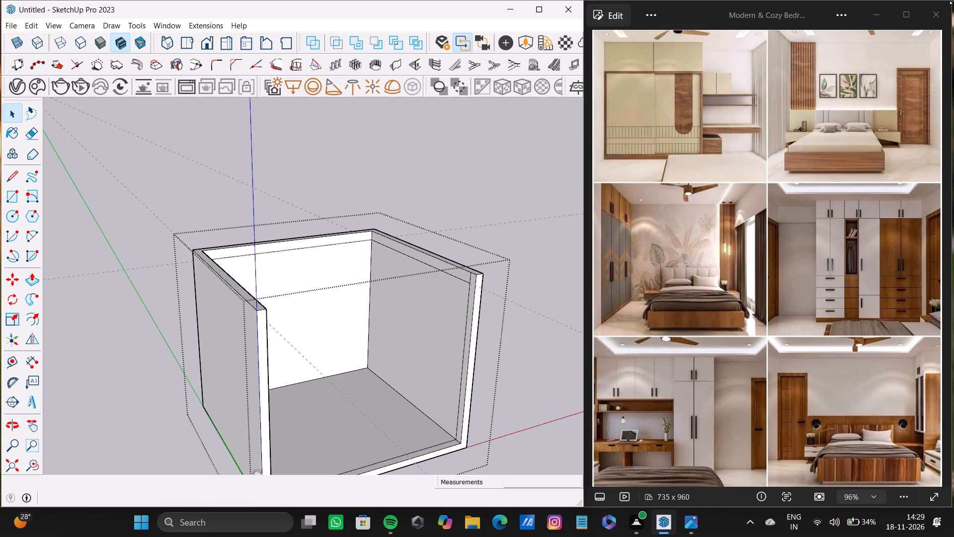
Finish editing the floor-and-walls group and close it.
left_click(518, 179)
key("space")
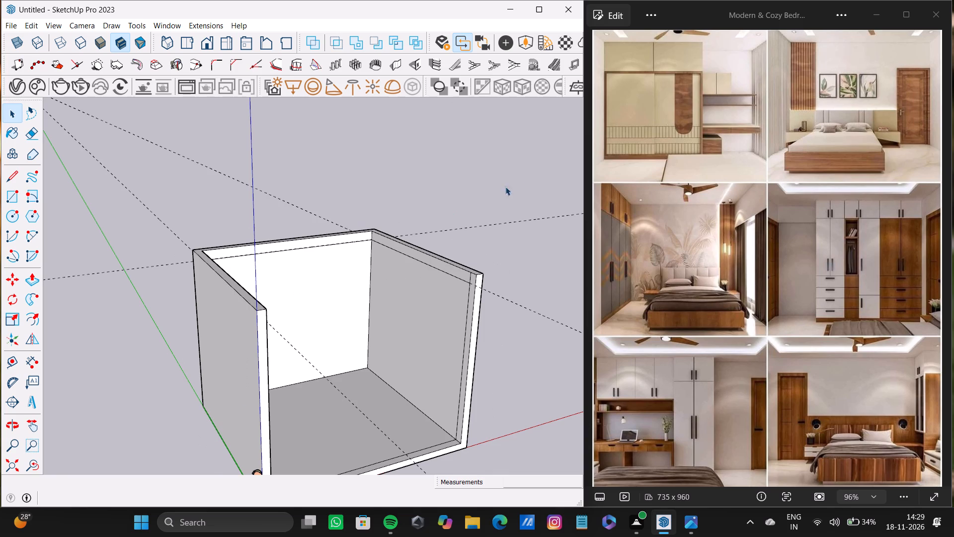
Examine the room from several angles, checking the split lines near the top of the three inner wall faces.
scroll(348, 286, "down", 4)
middle_click_drag(363, 290, 241, 362, "shift")
scroll(241, 362, "down", 1)
scroll(285, 328, "up", 5)
middle_click_drag(335, 315, 267, 364, "shift")
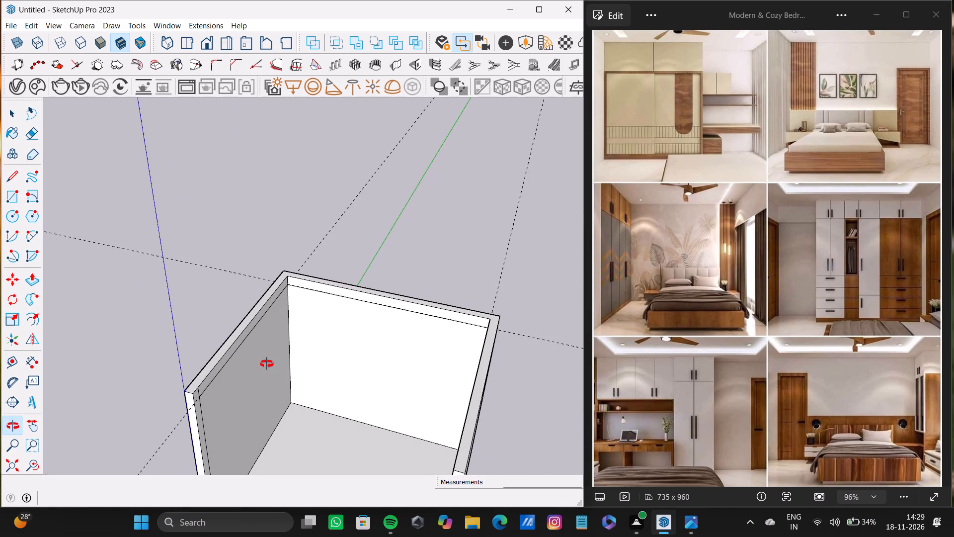
middle_click_drag(267, 364, 272, 348, "shift")
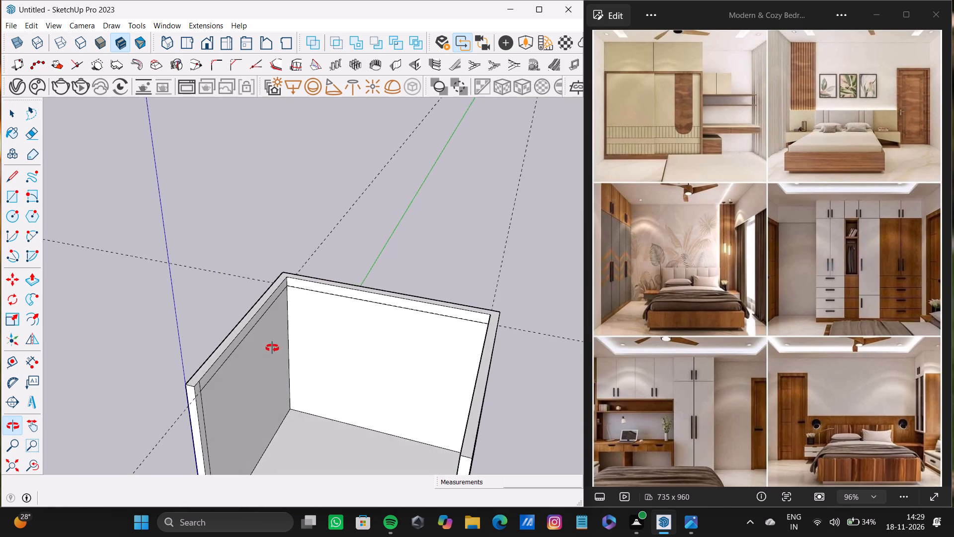
middle_click_drag(272, 348, 214, 314, "shift")
left_click(414, 242)
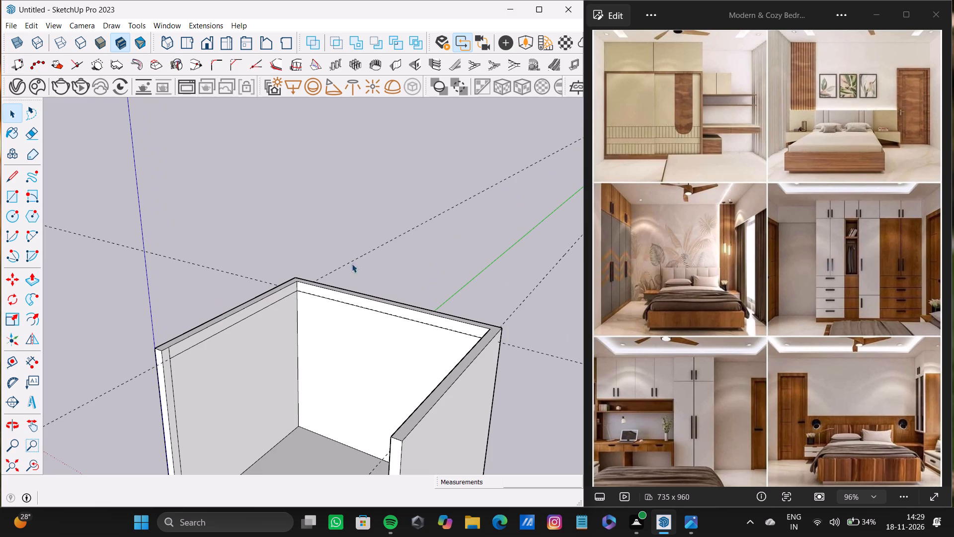
scroll(332, 331, "up", 5)
scroll(353, 337, "down", 4)
middle_click_drag(353, 337, 353, 340)
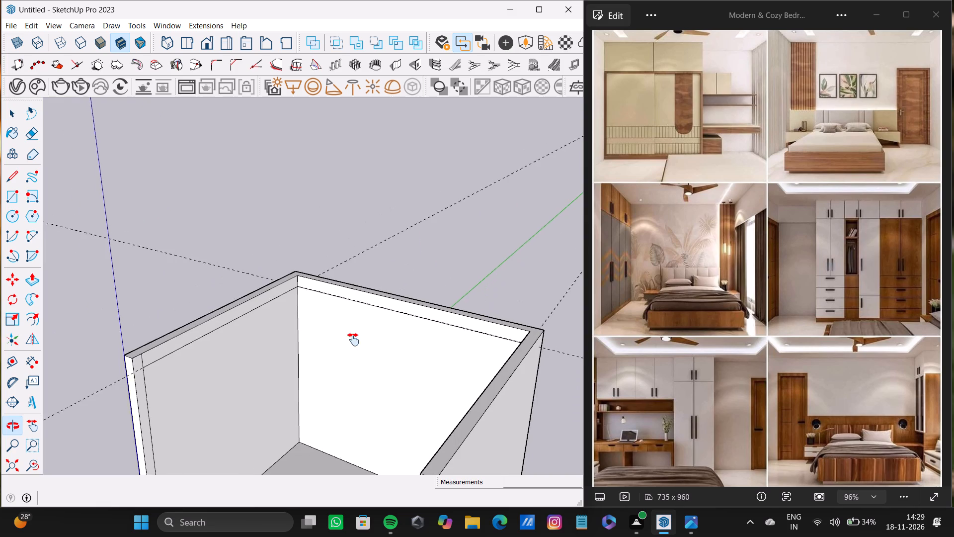
middle_click_drag(353, 340, 465, 349)
scroll(465, 357, "down", 3)
middle_click_drag(461, 360, 393, 251, "shift")
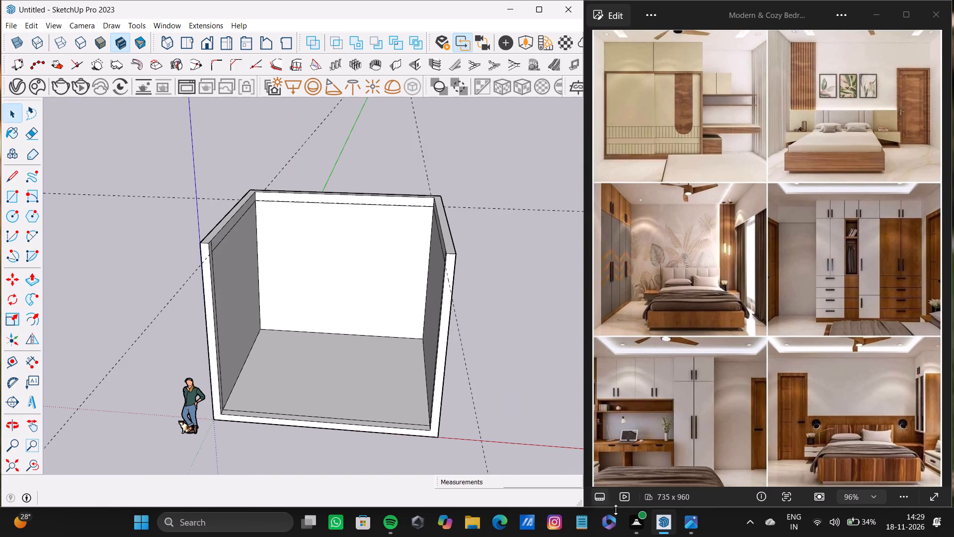
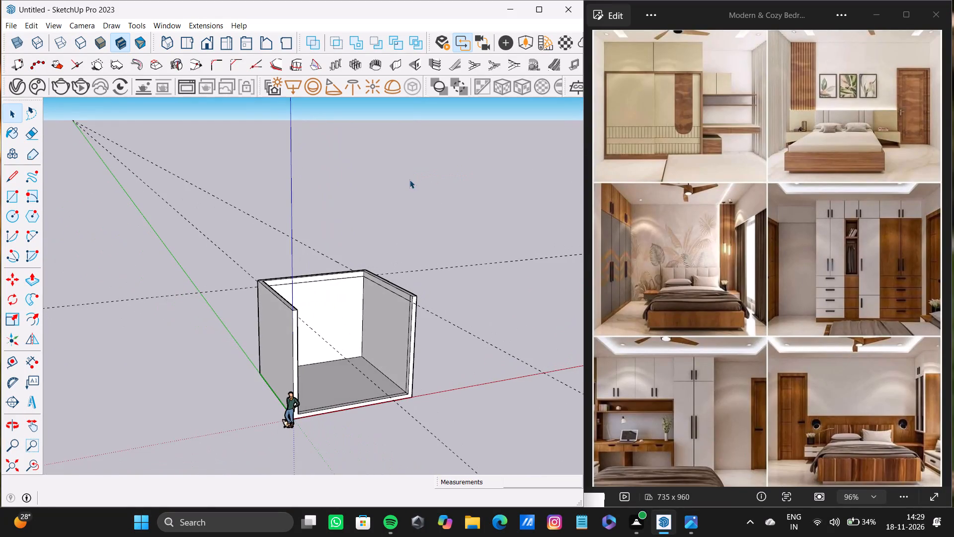
Place two vertical guides on the green-axis wall's inner face: about 10 5/16" from the far corner, and 3' 6" beyond that.
middle_click_drag(408, 180, 382, 177)
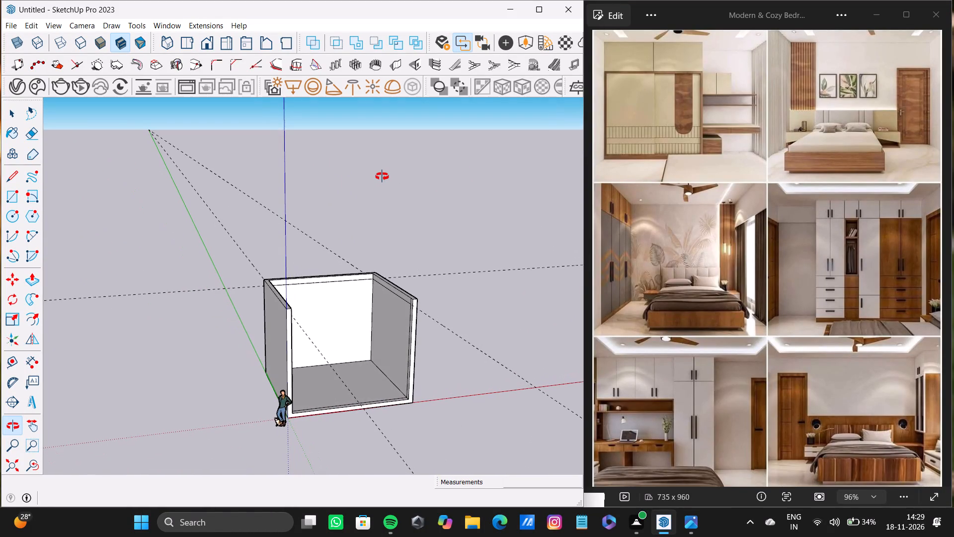
middle_click_drag(382, 177, 371, 205)
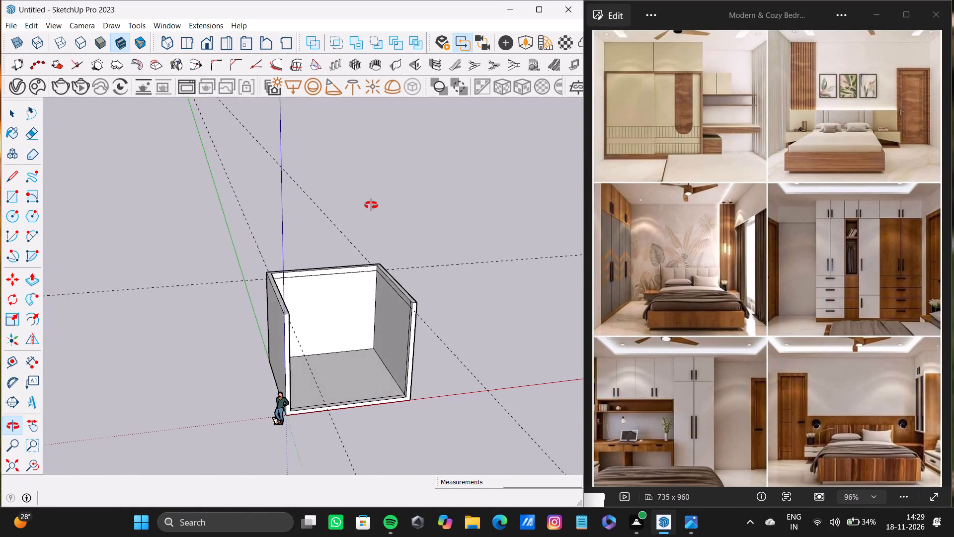
middle_click_drag(371, 205, 109, 263)
scroll(461, 347, "up", 7)
middle_click_drag(390, 295, 600, 315, "shift")
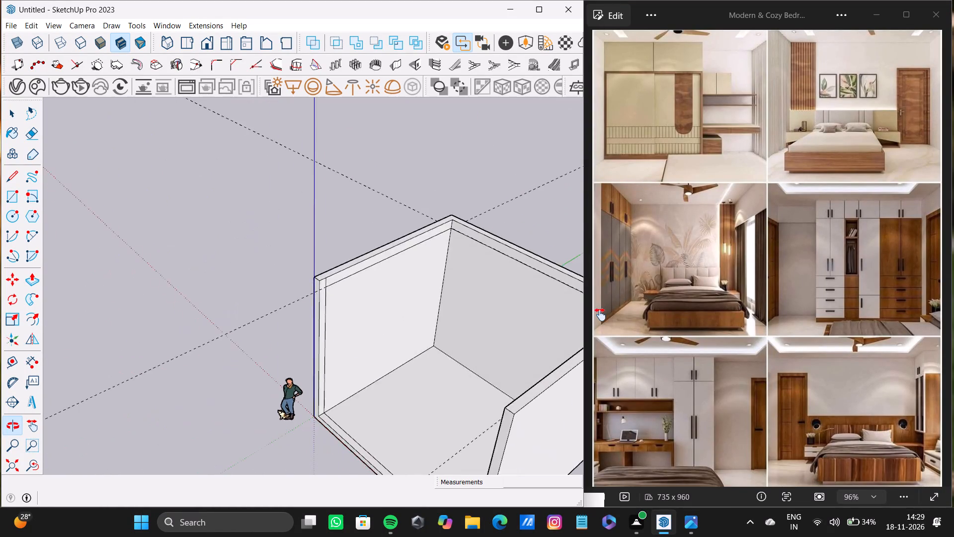
middle_click_drag(600, 315, 508, 333, "shift")
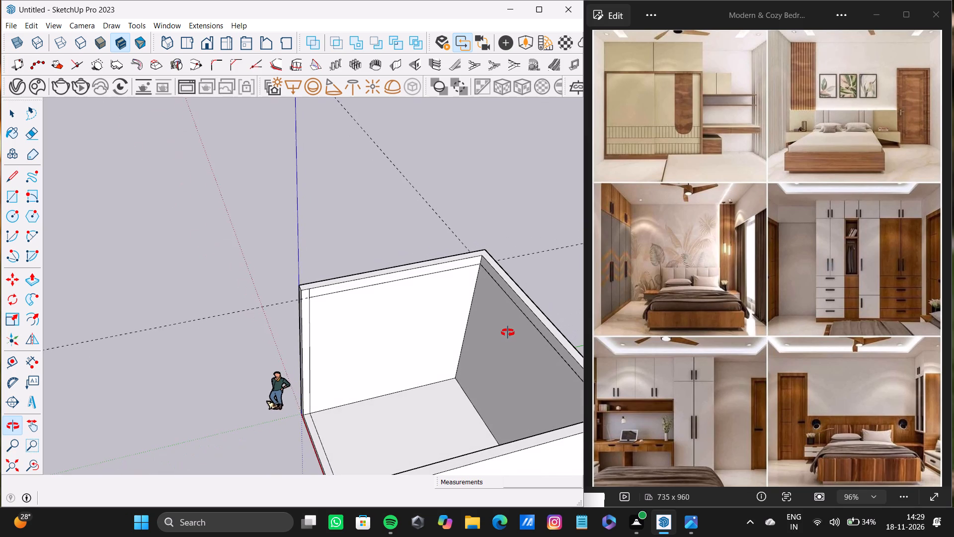
middle_click_drag(508, 333, 509, 326, "shift")
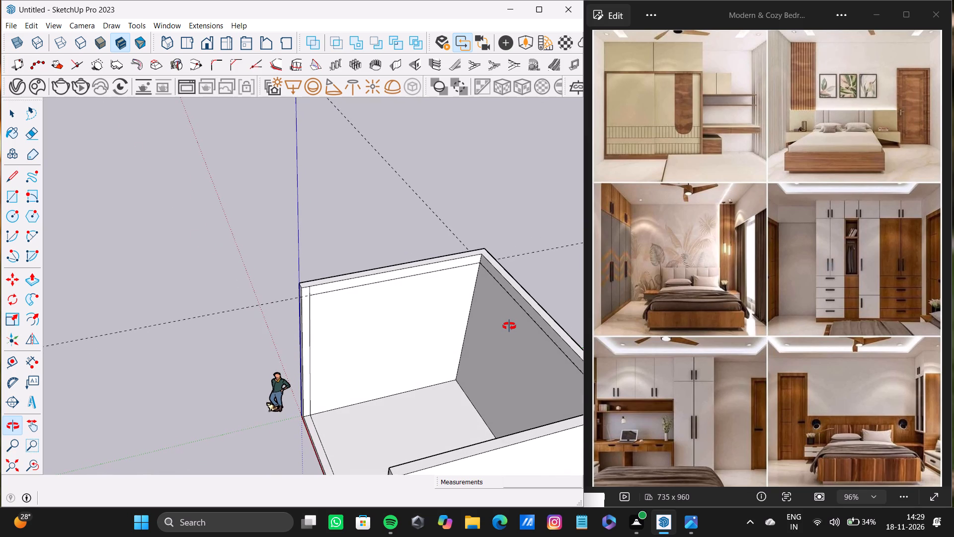
middle_click_drag(509, 326, 510, 326, "shift")
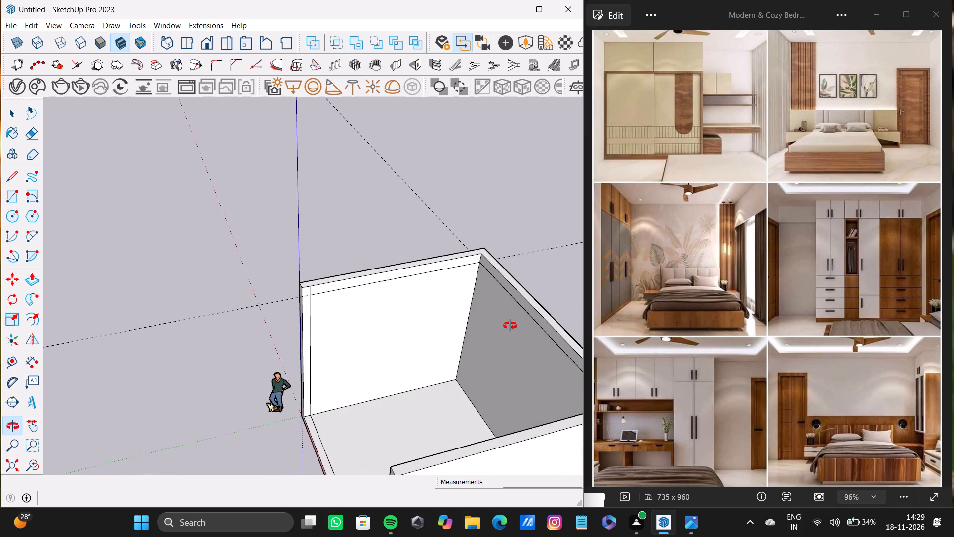
middle_click_drag(510, 326, 474, 328, "shift")
key("t")
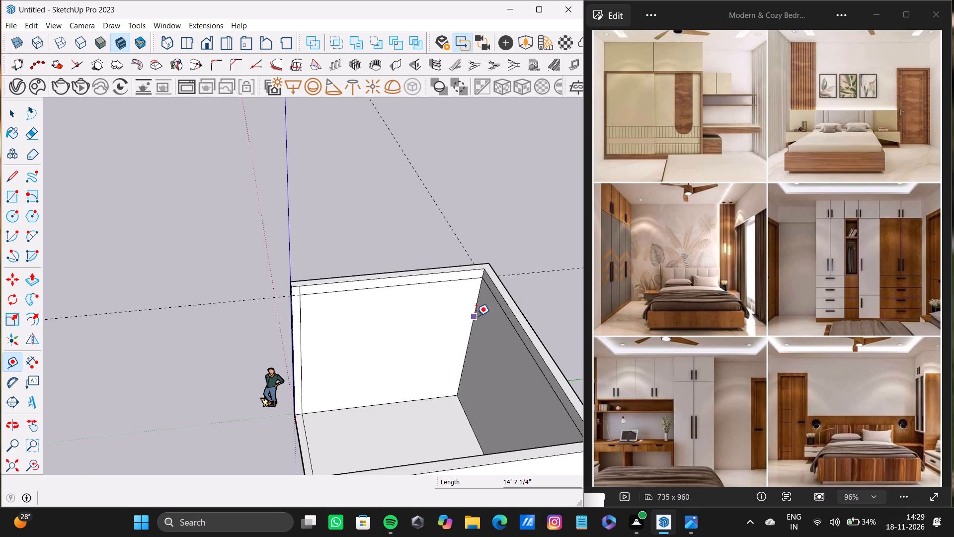
left_click(476, 316)
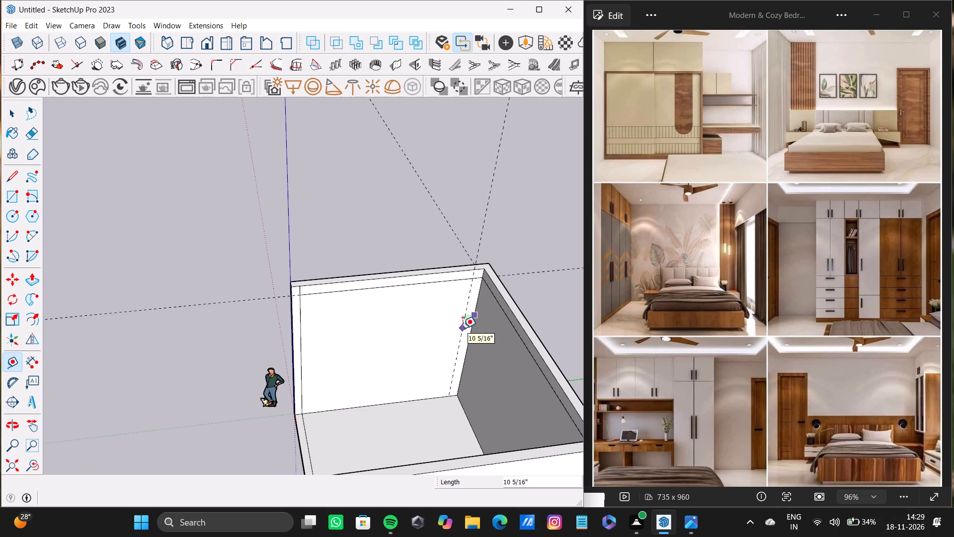
double_click(463, 328)
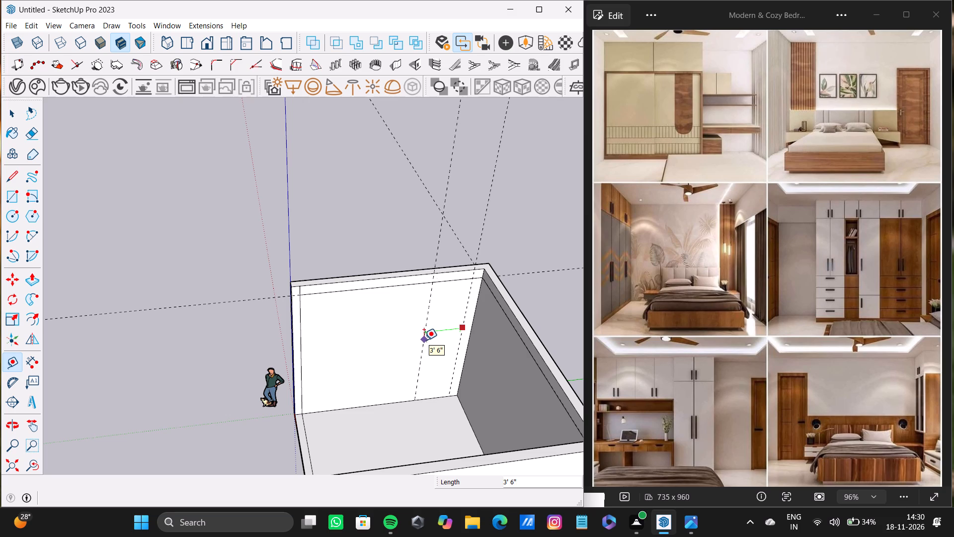
left_click(424, 340)
Add two more vertical guides toward the wall's open end, offset successively about 8 11/16" and 9' 9 1/2".
left_click(424, 339)
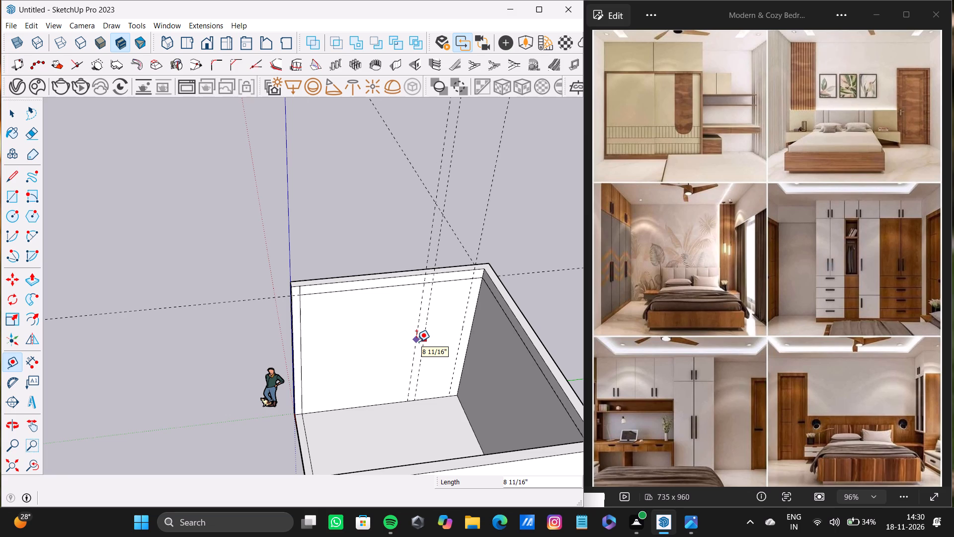
left_click(416, 342)
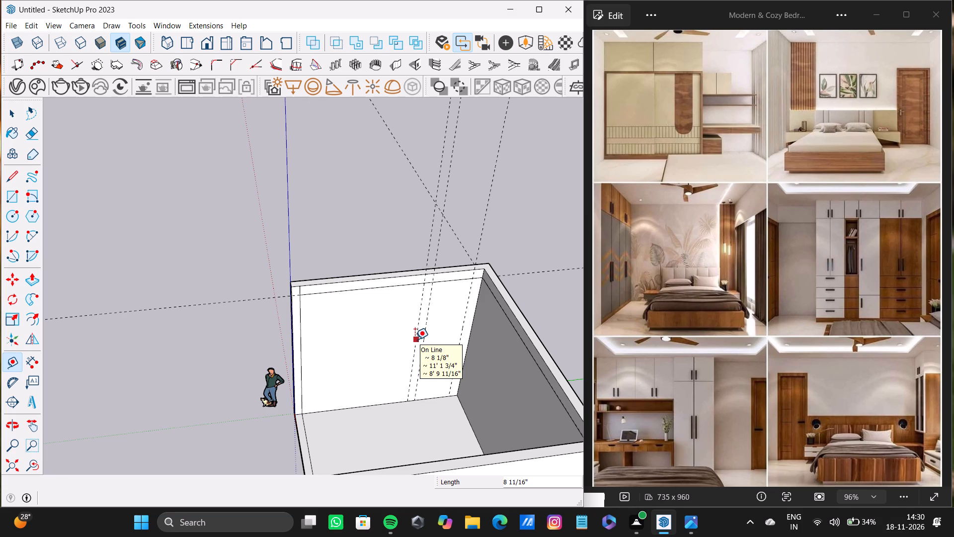
left_click(415, 339)
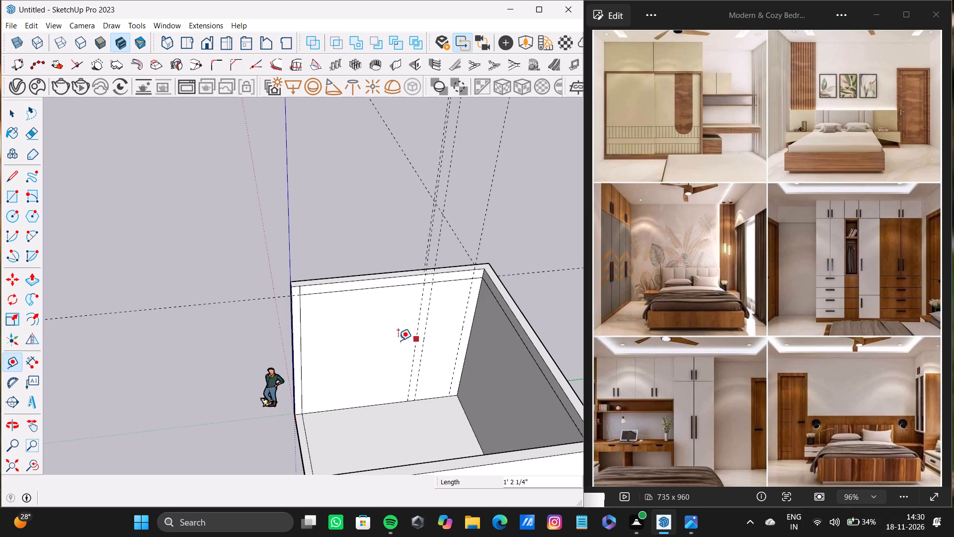
left_click(308, 346)
Place a vertical guide about 1' 11 15/16" from the guide nearest the wall's open end, back toward the far corner.
left_click(308, 345)
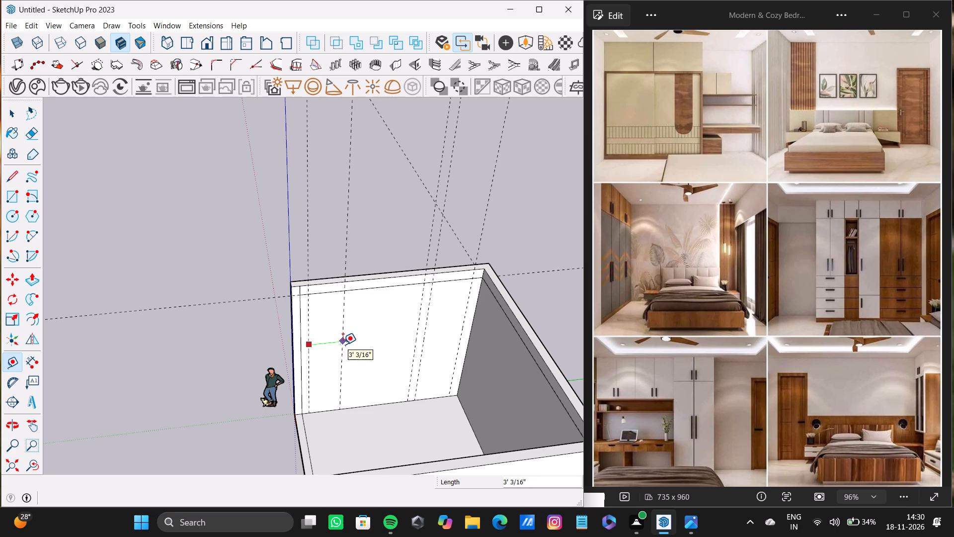
scroll(331, 364, "up", 1)
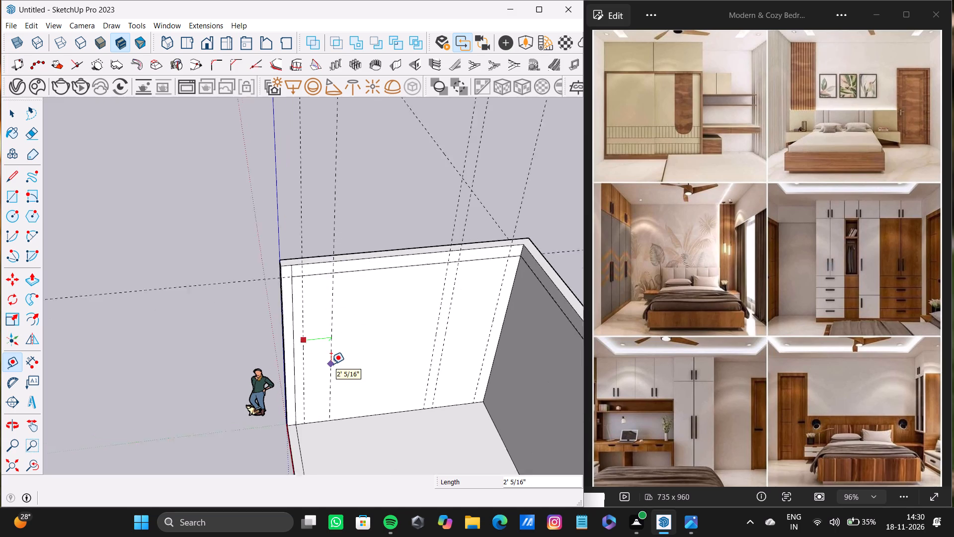
scroll(331, 364, "up", 5)
middle_click_drag(331, 360, 353, 296)
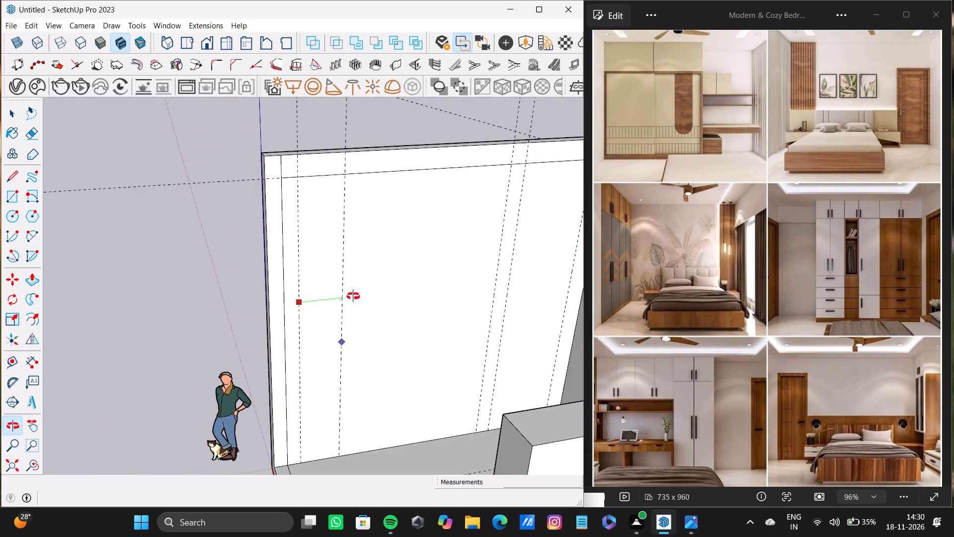
middle_click_drag(353, 296, 363, 306)
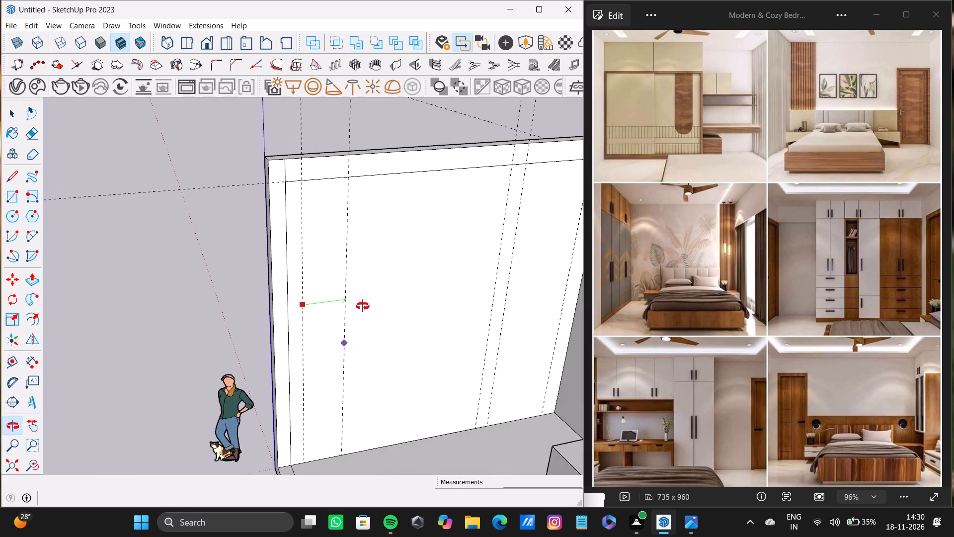
middle_click_drag(363, 306, 364, 254)
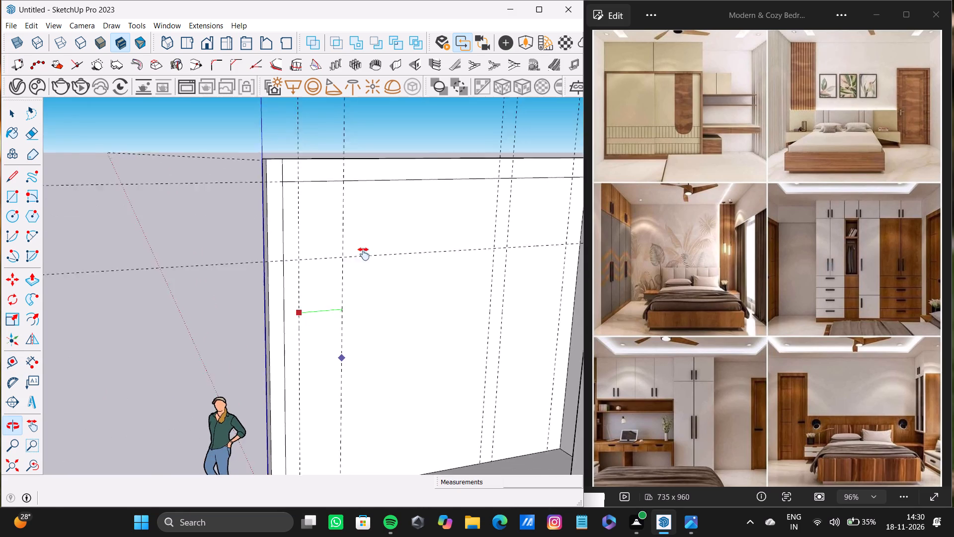
middle_click_drag(364, 254, 350, 244)
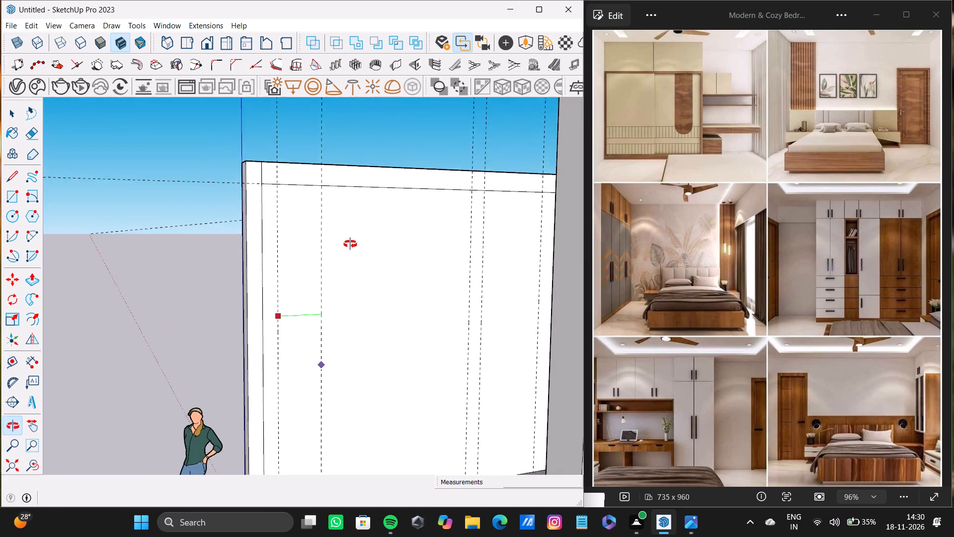
middle_click_drag(350, 244, 337, 245)
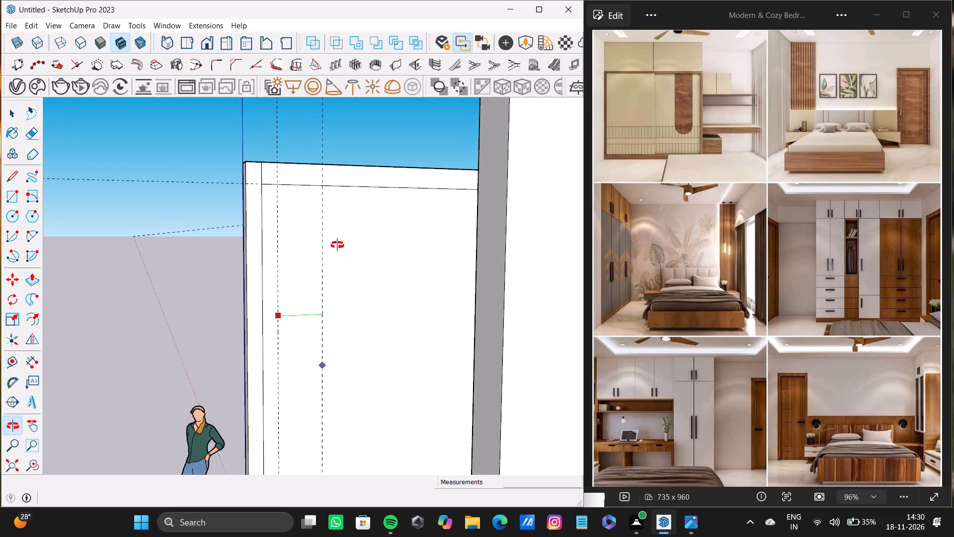
middle_click_drag(337, 245, 338, 300)
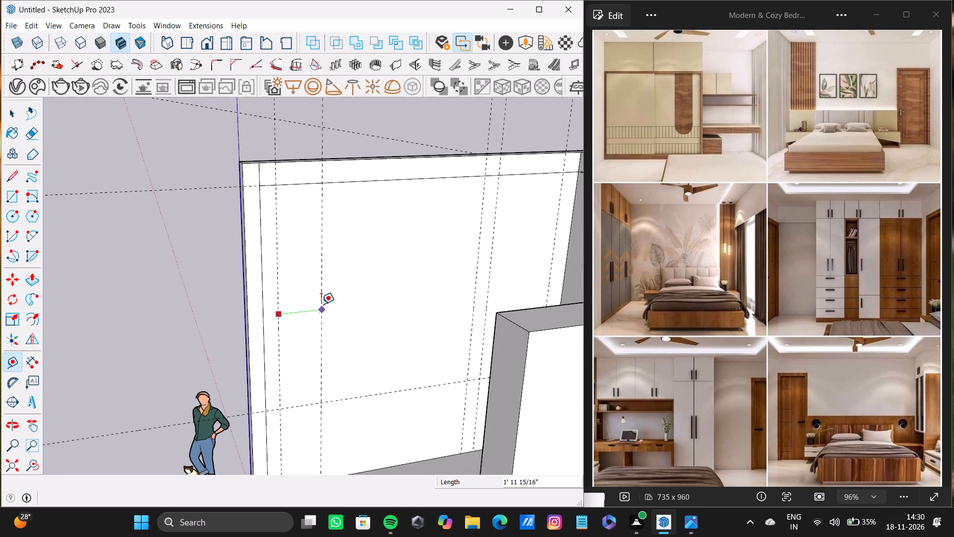
left_click(321, 304)
Measure the distance between the two innermost vertical guides across the middle of the wall.
key("space")
key("r")
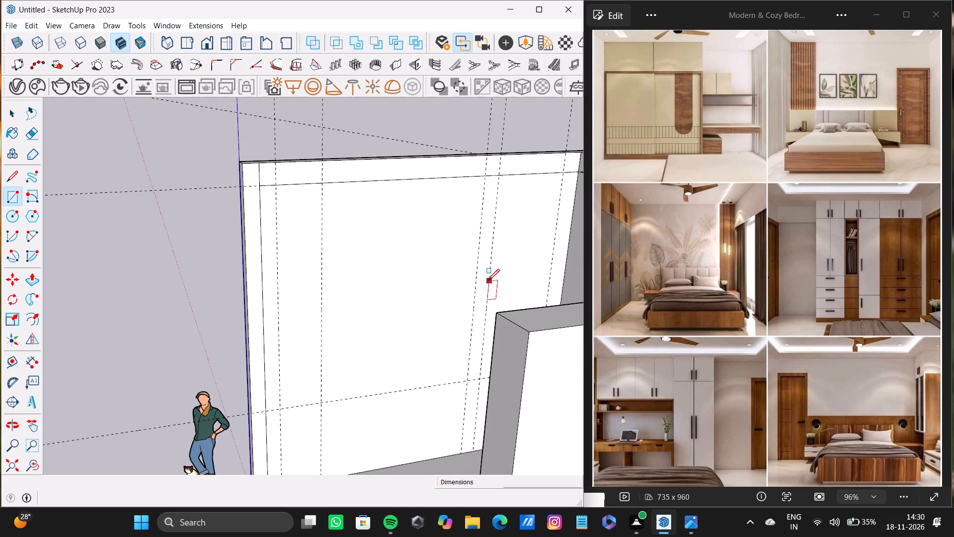
key("space")
key("t")
left_click_drag(474, 294, 452, 303)
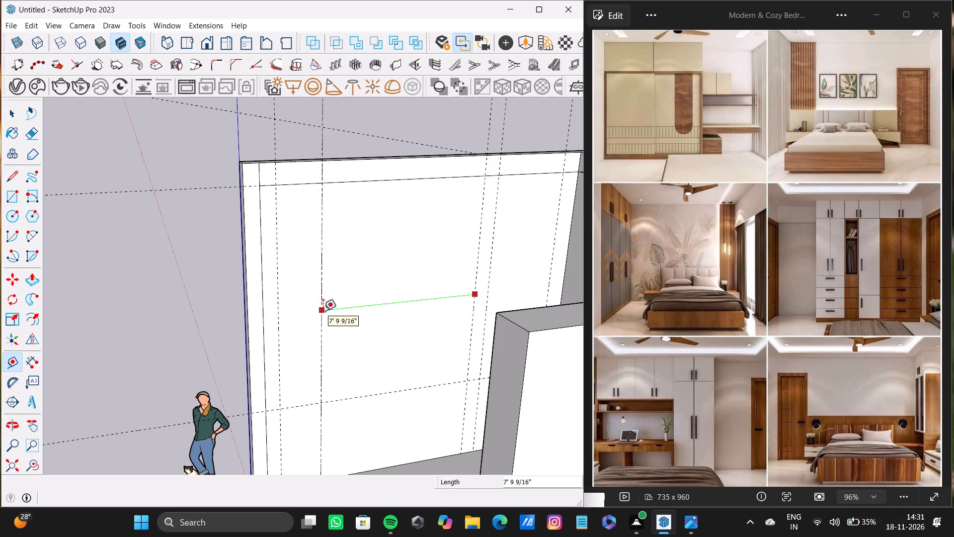
key("space")
key("space")
Place a horizontal guide about 1' 4 1/16" below the split line near the top of the same wall.
scroll(383, 352, "down", 2)
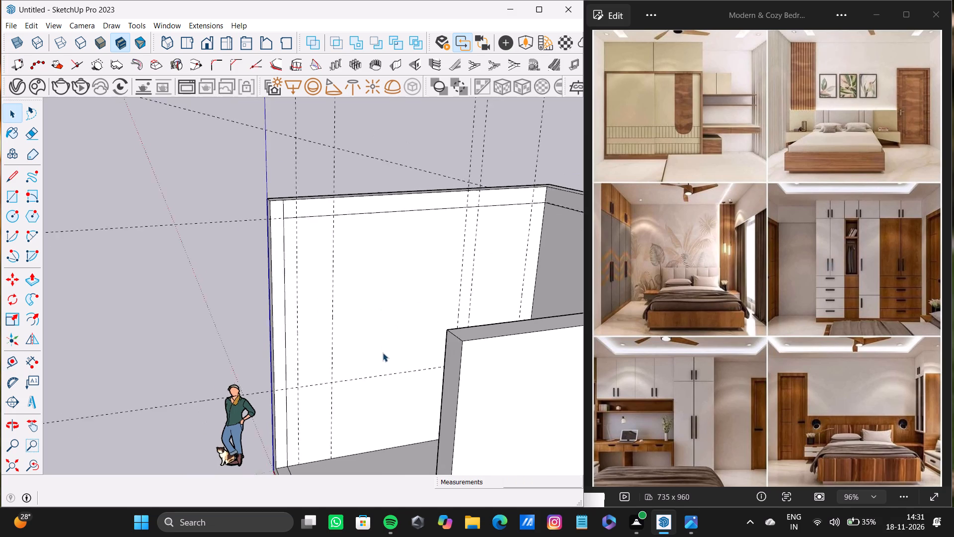
scroll(383, 353, "down", 1)
middle_click_drag(383, 352, 357, 405, "shift")
scroll(445, 348, "up", 4, "shift")
middle_click_drag(445, 348, 437, 352)
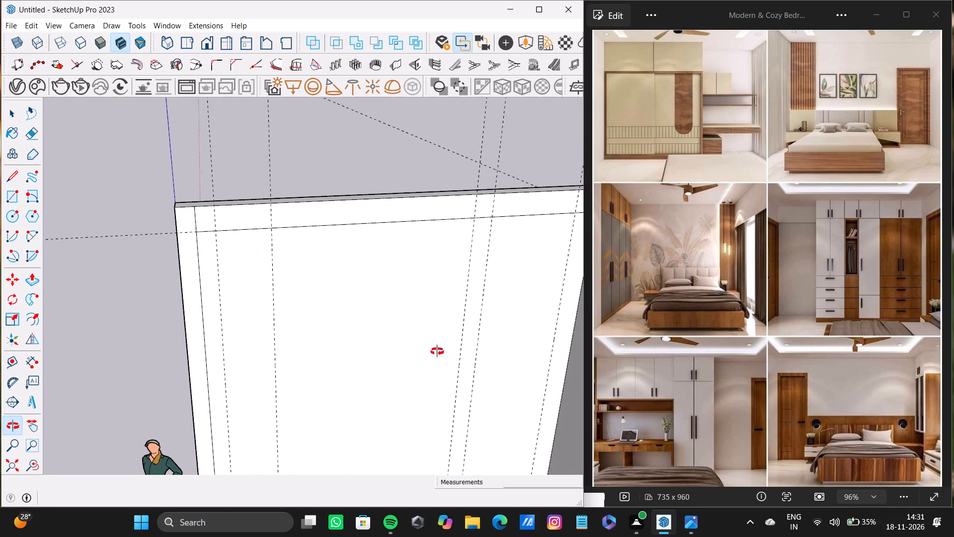
middle_click_drag(437, 352, 435, 352)
key("t")
left_click(521, 217)
scroll(500, 328, "down", 2)
middle_click_drag(500, 328, 443, 326, "shift")
left_click(485, 291)
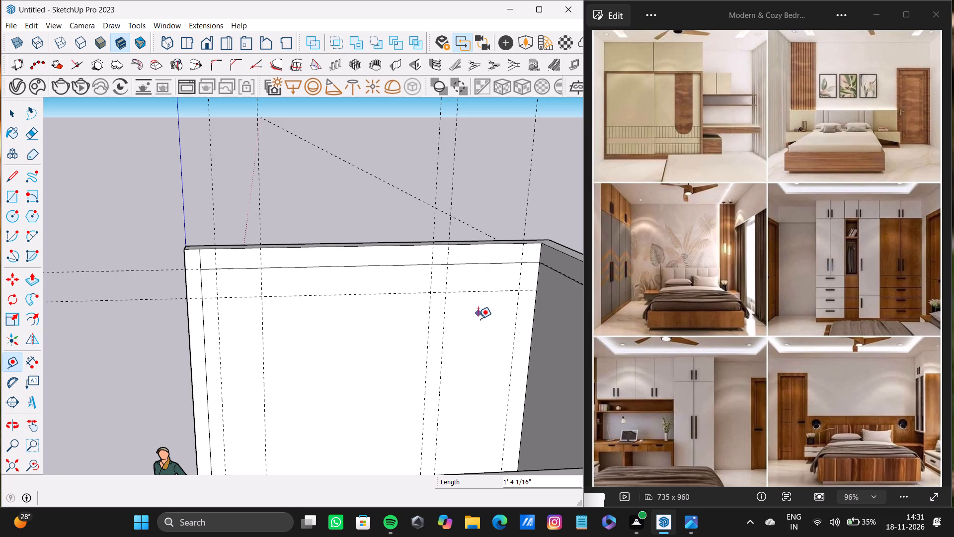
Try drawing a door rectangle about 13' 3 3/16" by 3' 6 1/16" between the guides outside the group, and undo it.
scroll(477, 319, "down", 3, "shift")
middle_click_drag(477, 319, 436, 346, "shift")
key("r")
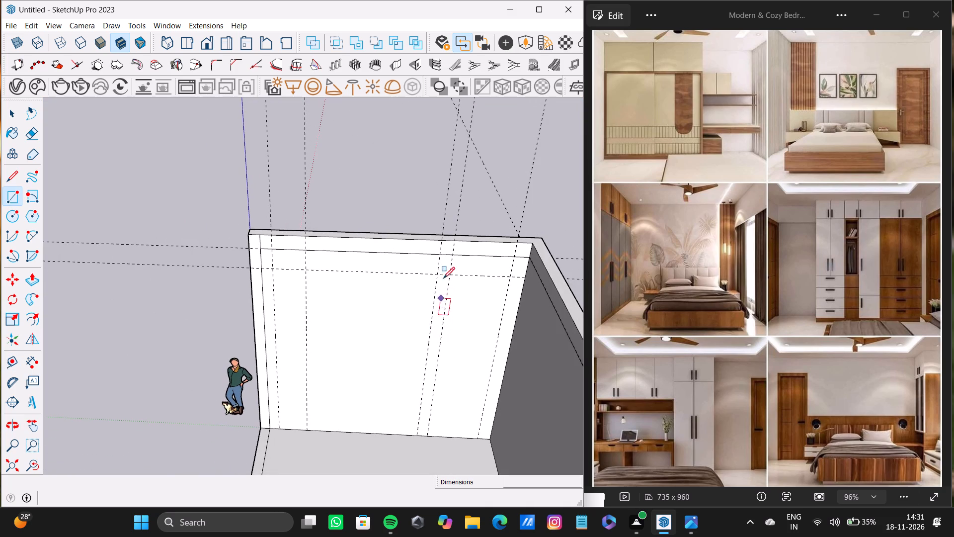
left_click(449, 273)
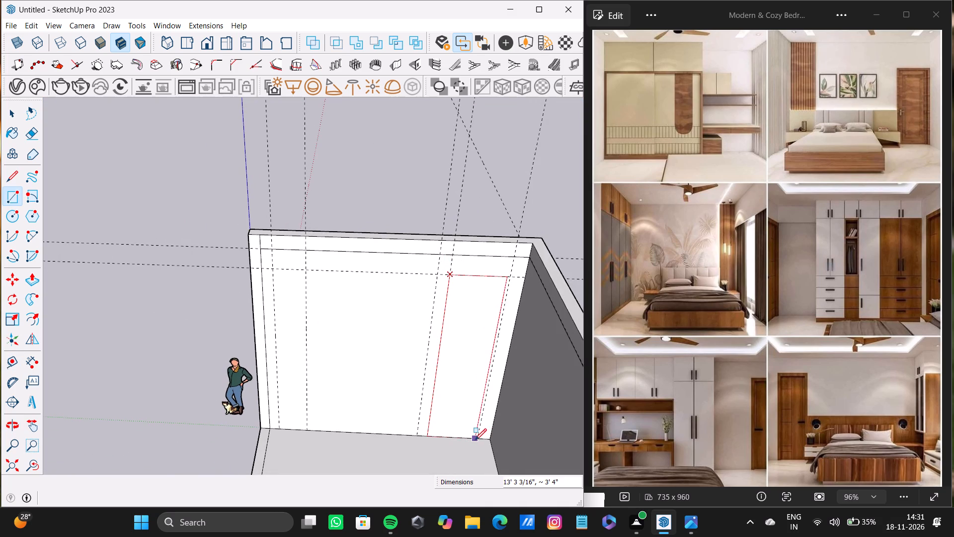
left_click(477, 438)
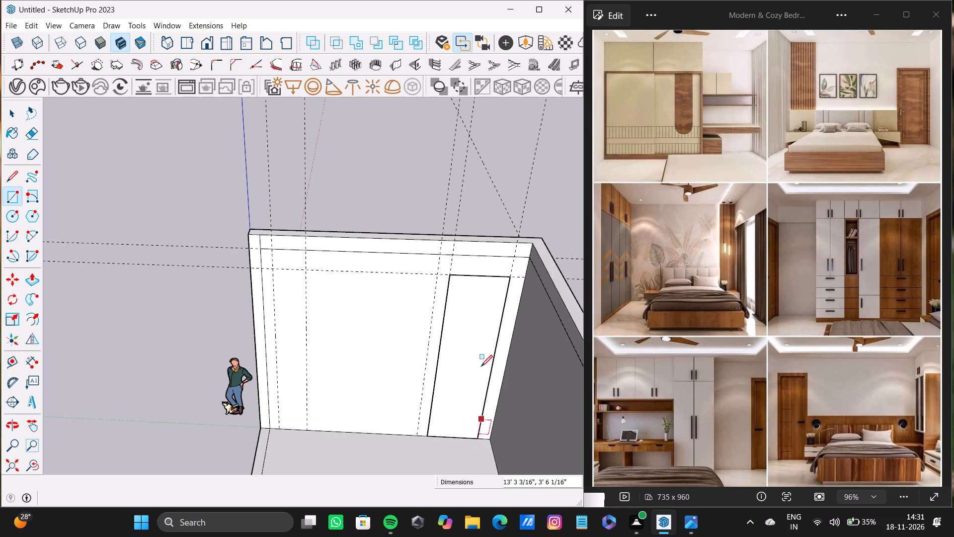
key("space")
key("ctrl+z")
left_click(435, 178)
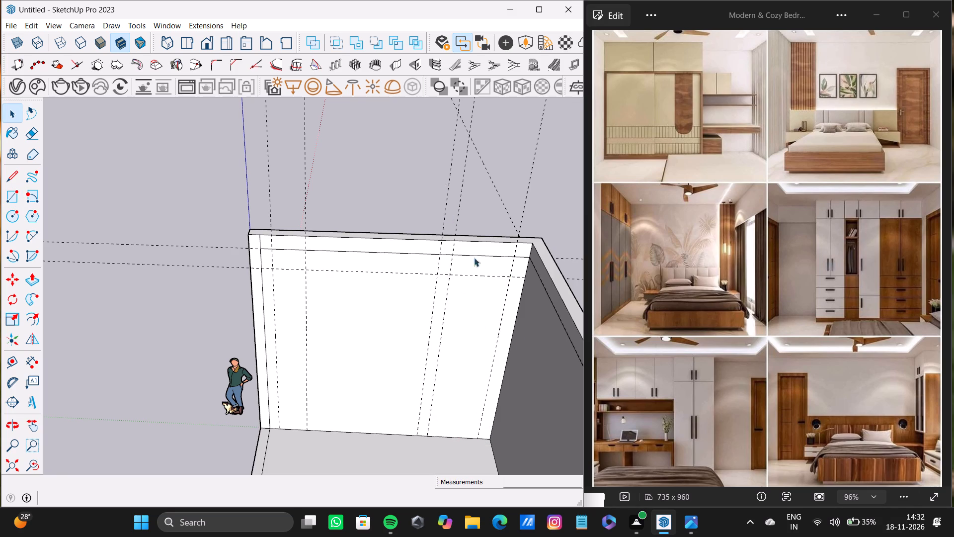
Open the room group and draw a 13' 3 3/16" by 3' 6 1/16" door rectangle on the wall between the guides nearest the far corner.
middle_click_drag(484, 337, 471, 381)
double_click(469, 353)
left_click(465, 350)
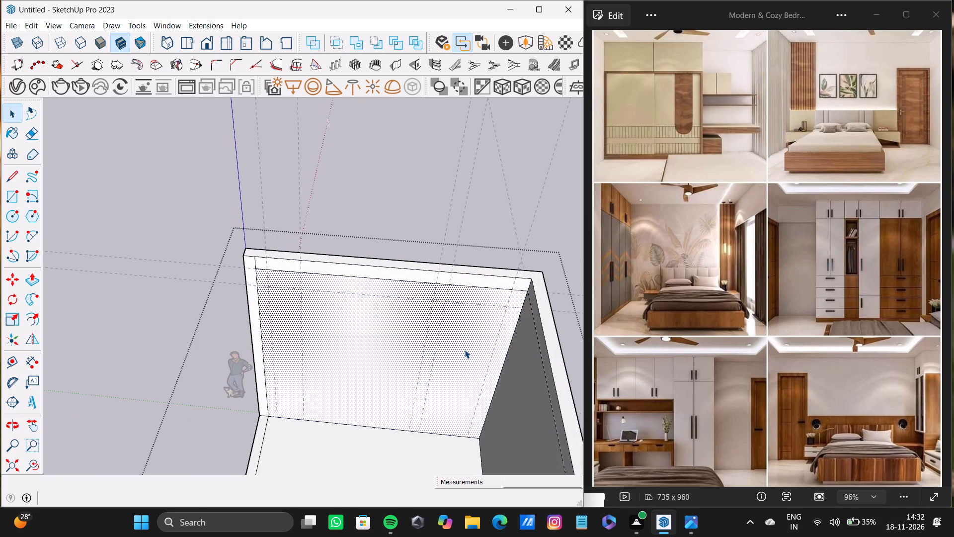
key("r")
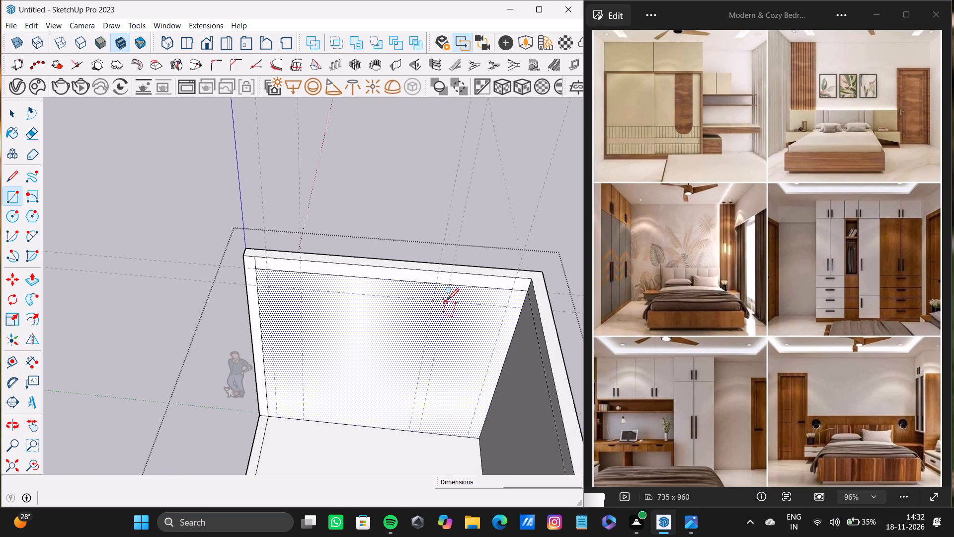
left_click(447, 300)
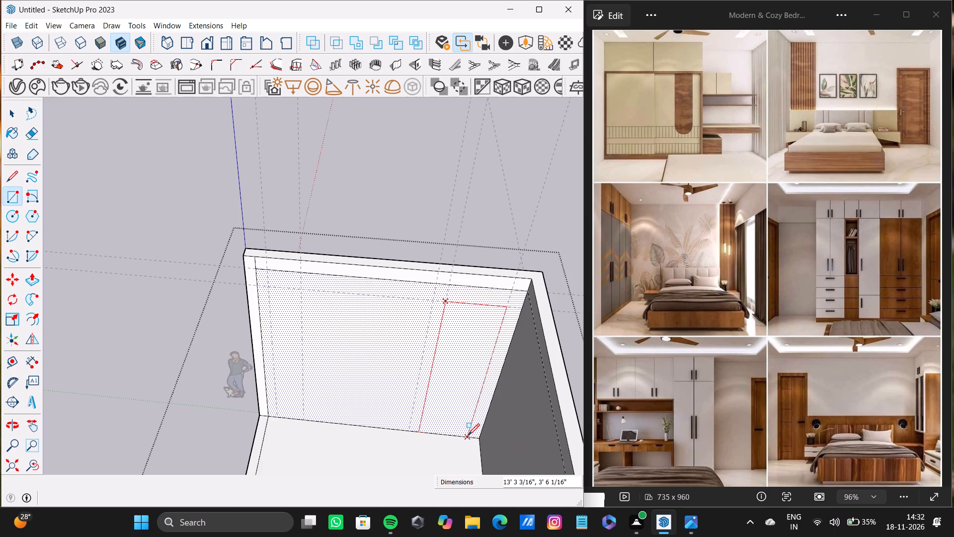
left_click(468, 435)
key("space")
Push the door rectangle through the full wall thickness to cut the door opening.
middle_click_drag(462, 336, 426, 357)
key("p")
left_click_drag(450, 353, 460, 338)
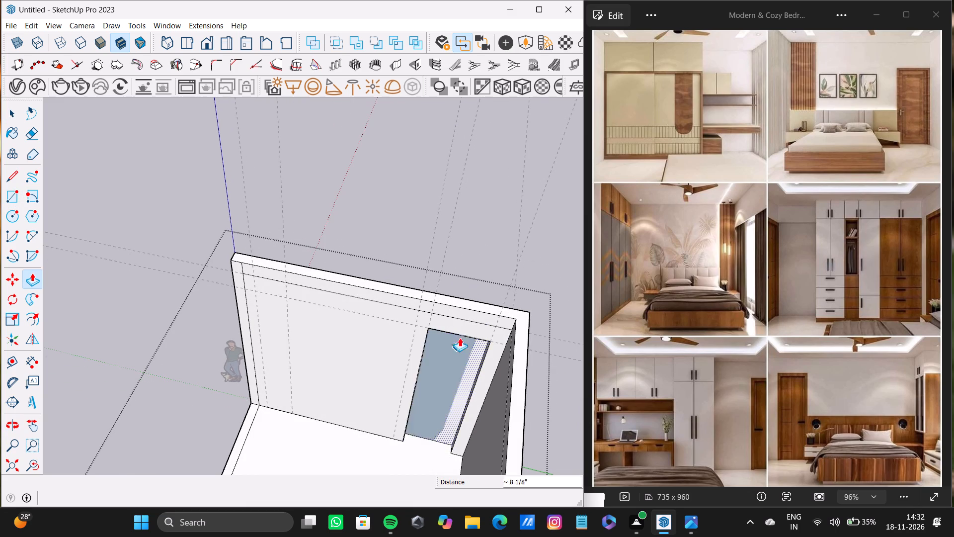
left_click_drag(460, 338, 472, 298)
scroll(429, 388, "down", 4)
middle_click_drag(424, 410, 608, 312)
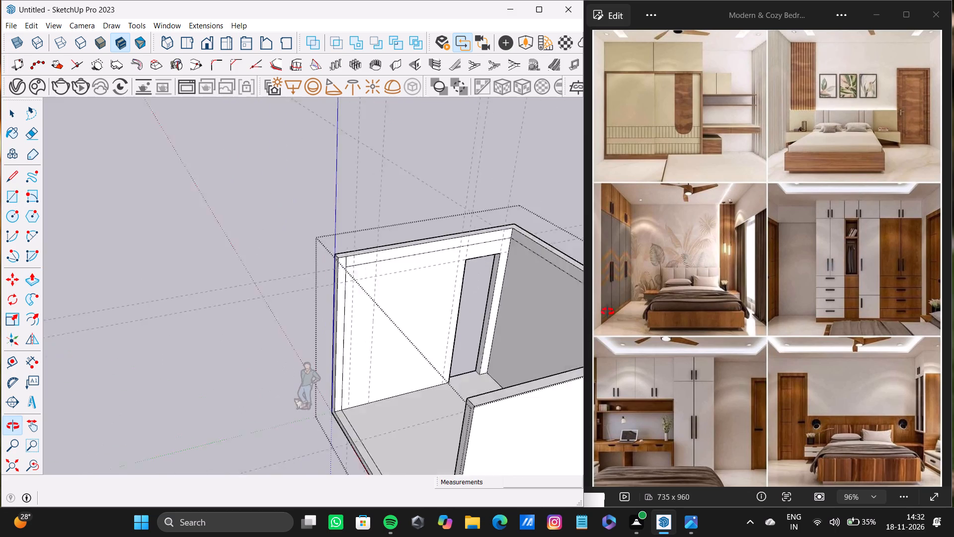
middle_click_drag(608, 312, 572, 286)
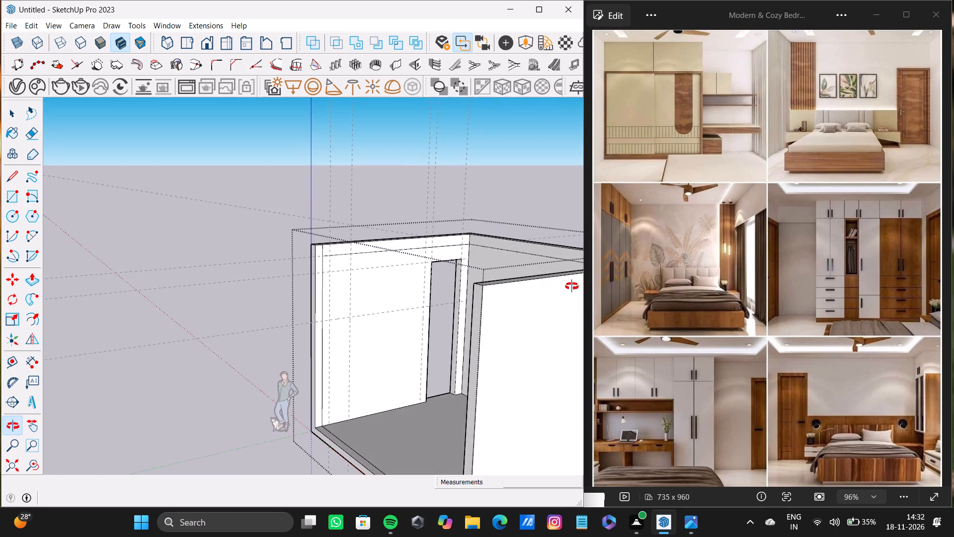
Place a horizontal guide on the door wall about 5' 2 11/16" above the floor edge.
middle_click_drag(572, 286, 577, 265)
key("space")
key("t")
scroll(378, 417, "up", 4)
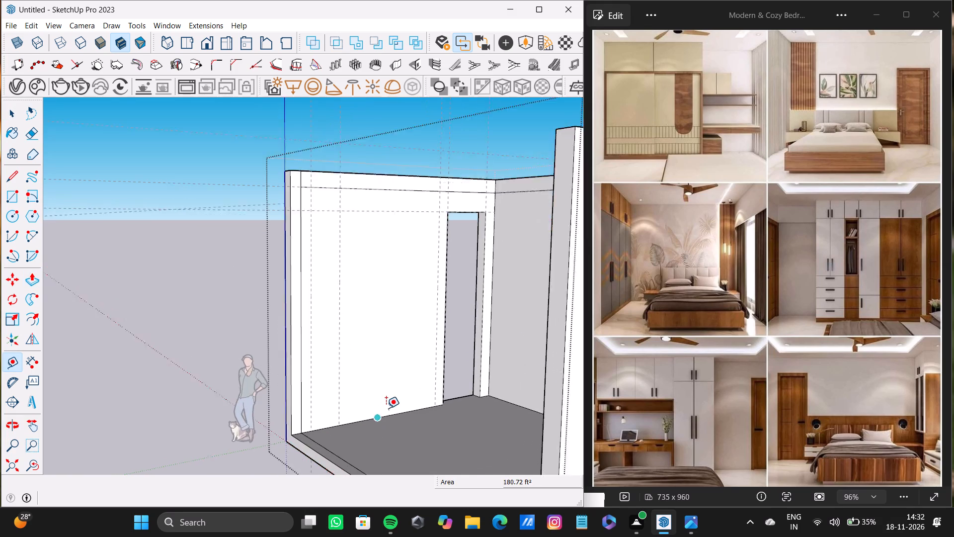
left_click(386, 416)
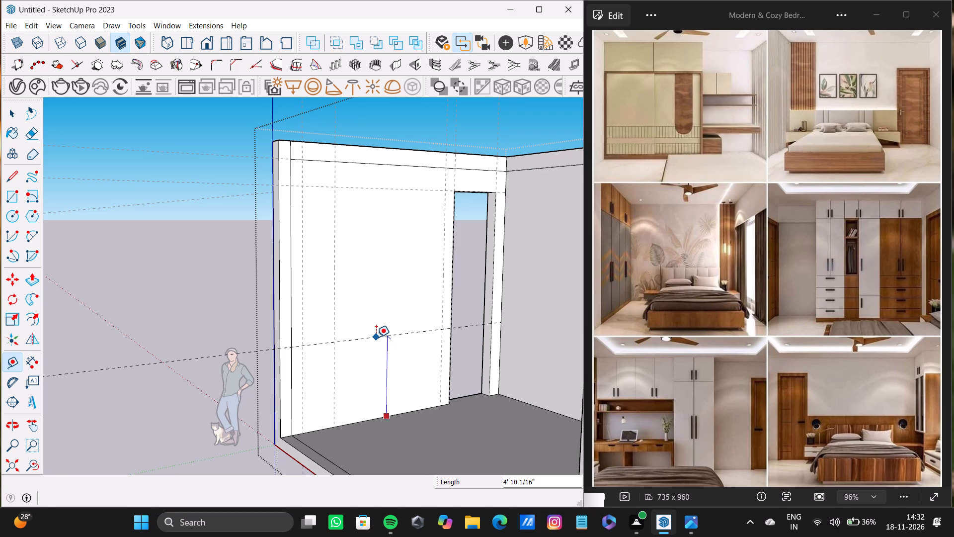
left_click(370, 331)
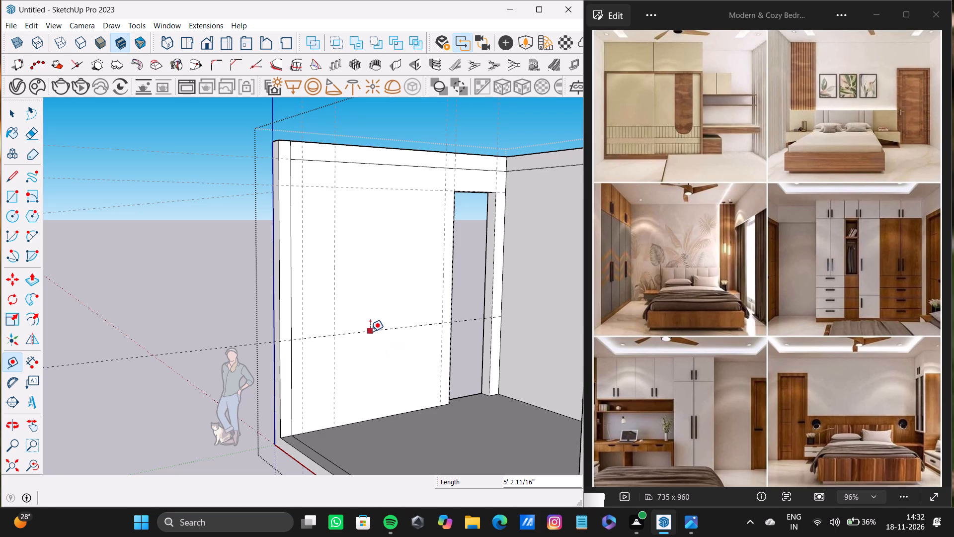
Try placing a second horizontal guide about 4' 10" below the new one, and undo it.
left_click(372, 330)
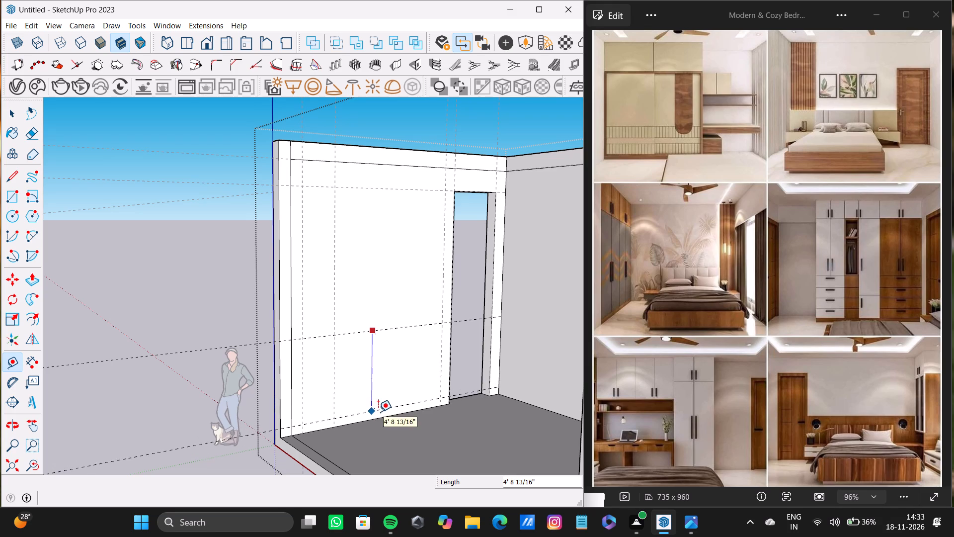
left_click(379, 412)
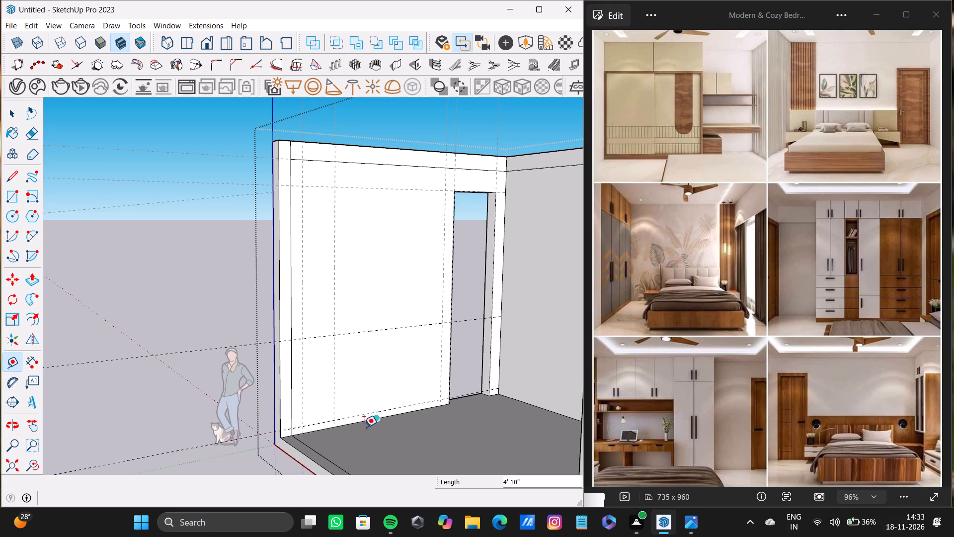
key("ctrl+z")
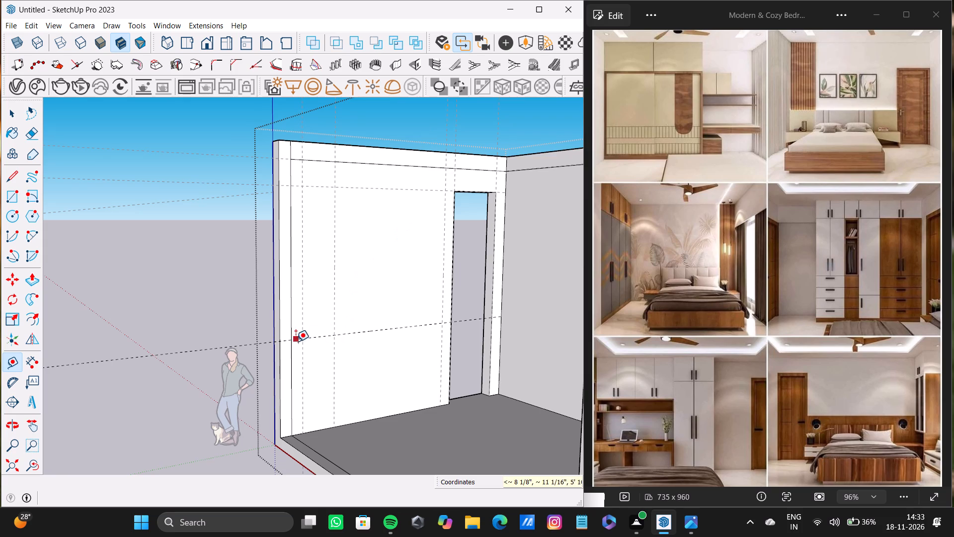
Place a second horizontal guide about 2' 11 1/16" below the first one on the door wall.
left_click(323, 334)
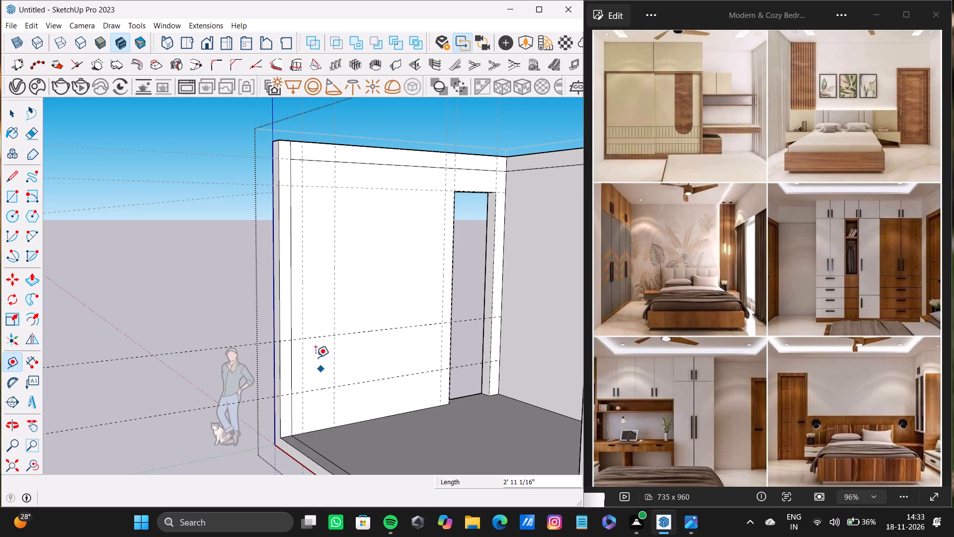
Draw a rectangle about 2' 11 1/16" by 11' 2 5/16" between the two horizontal guides, from the vertical split line to the door opening.
middle_click_drag(420, 361, 403, 381)
middle_click_drag(479, 339, 467, 365)
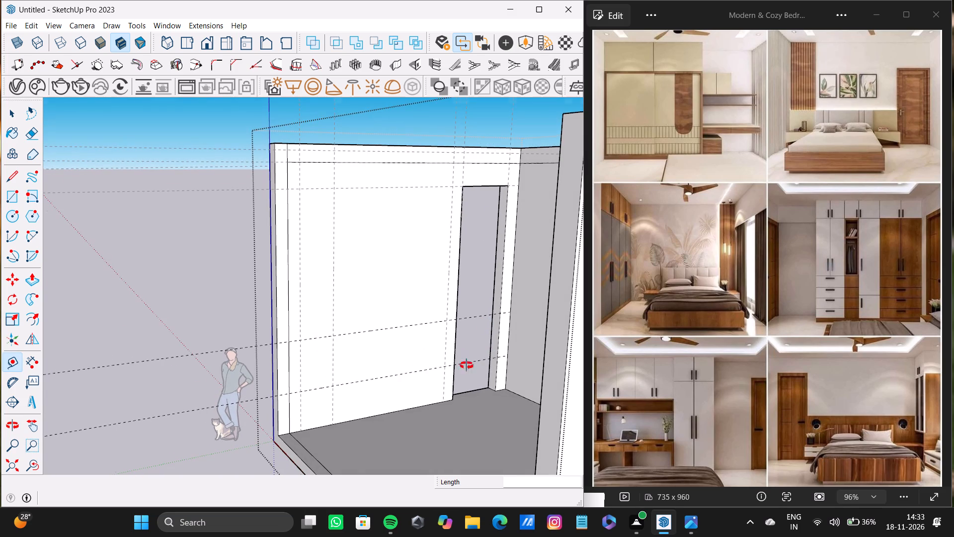
middle_click_drag(467, 365, 327, 386)
scroll(345, 293, "down", 3, "shift")
middle_click_drag(346, 292, 327, 327, "shift")
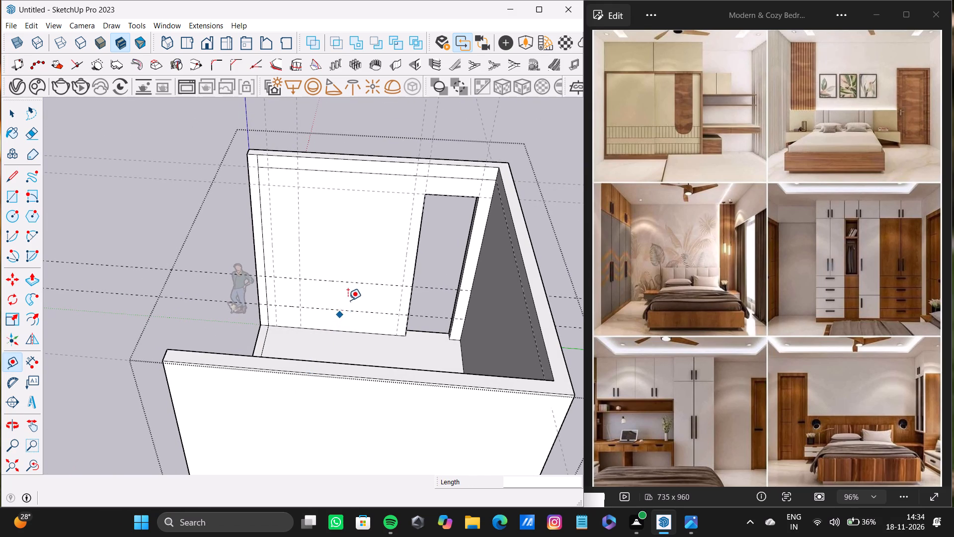
middle_click_drag(344, 299, 302, 322)
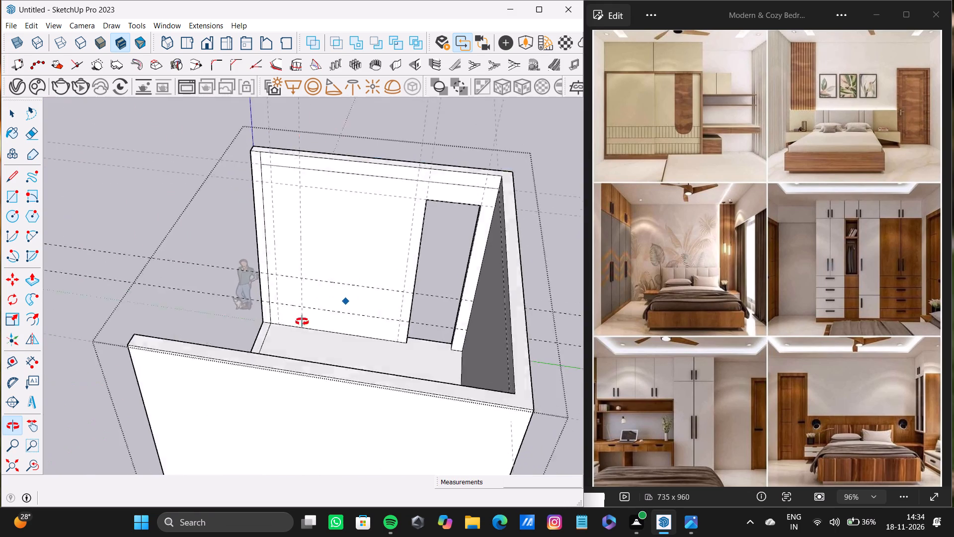
middle_click_drag(302, 322, 286, 328)
key("r")
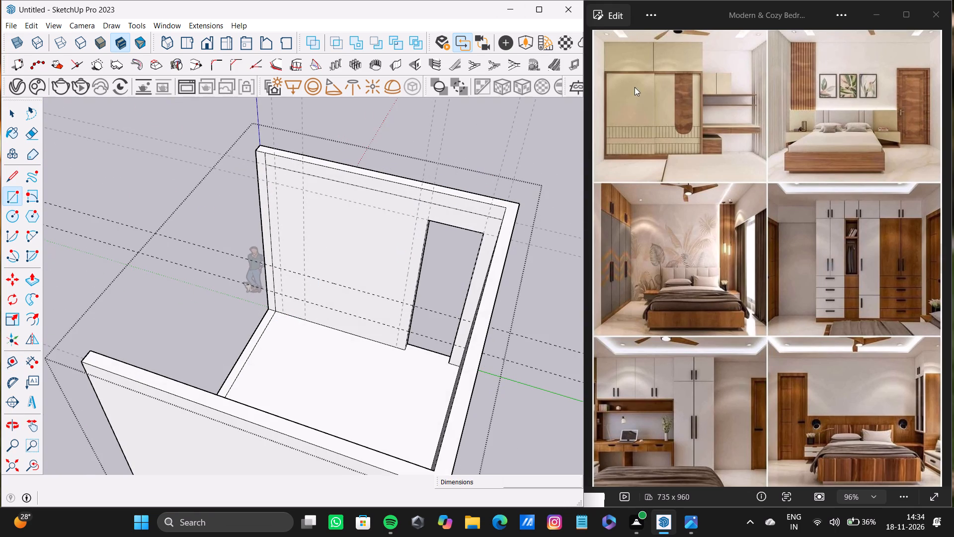
scroll(289, 311, "up", 5)
middle_click_drag(288, 310, 332, 251)
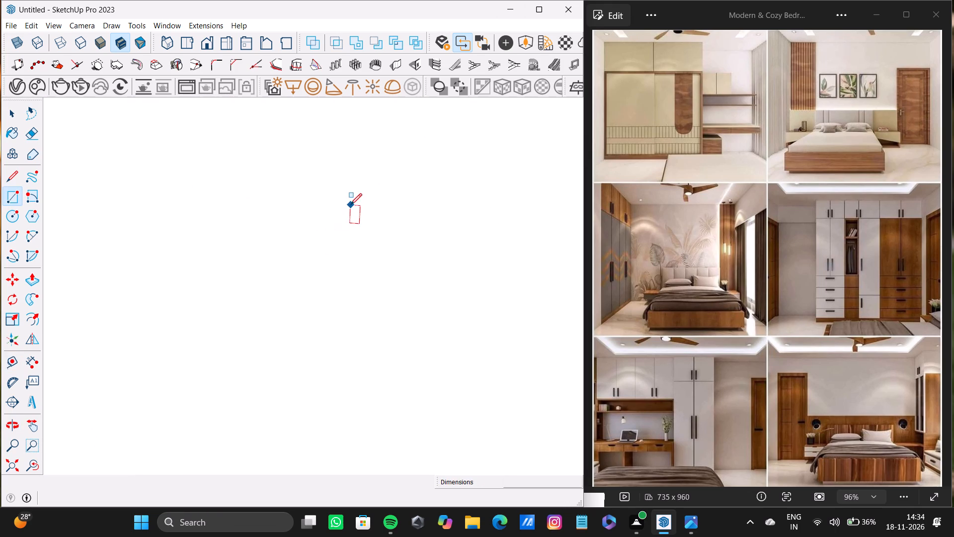
left_click(5, 465)
middle_click_drag(244, 326, 271, 402)
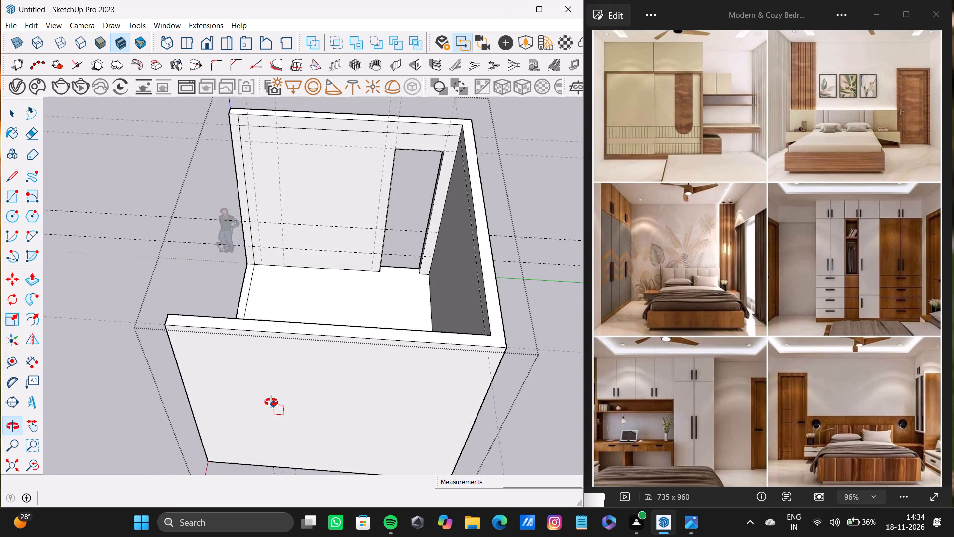
middle_click_drag(271, 402, 272, 402)
scroll(280, 246, "up", 10)
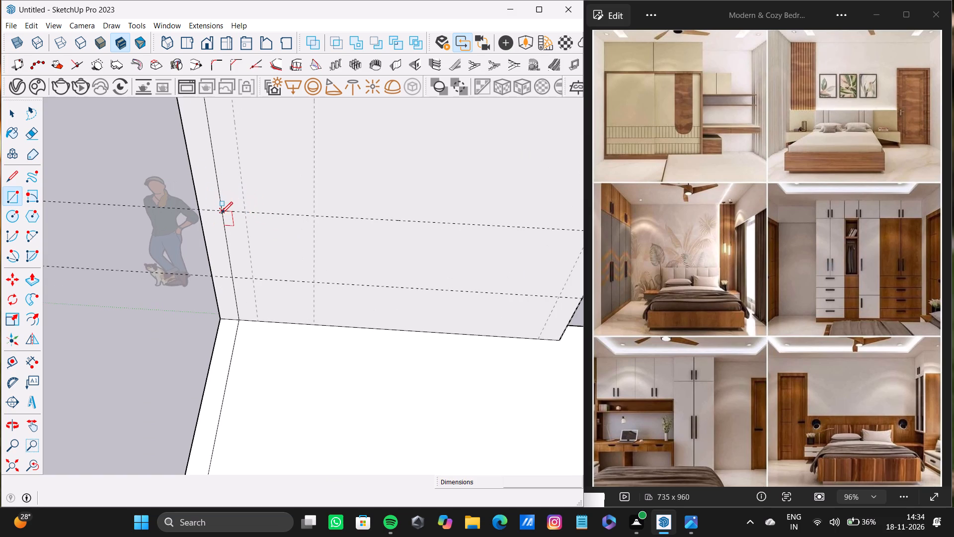
left_click(221, 213)
scroll(363, 286, "down", 2)
middle_click_drag(392, 291, 301, 282, "shift")
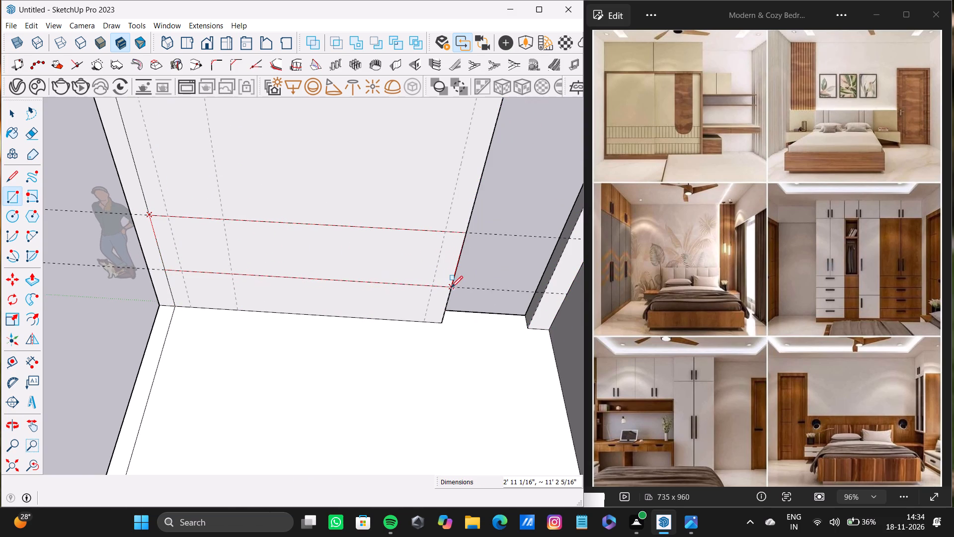
left_click(451, 287)
Draw a rectangle about 11' 2 5/16" by 2' 3 5/8" below the lower guide, down to the floor at the door opening's edge.
scroll(321, 253, "down", 4)
middle_click_drag(272, 266, 364, 268, "shift")
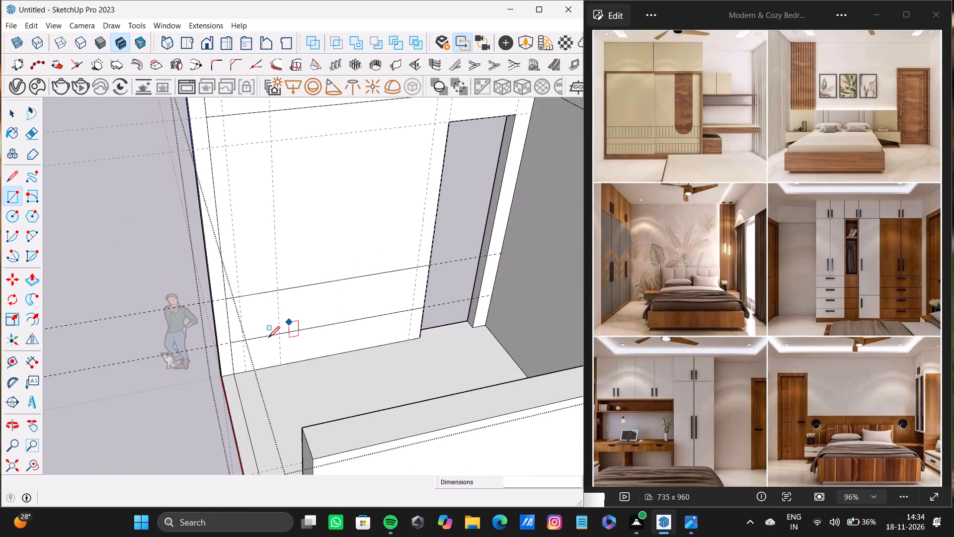
scroll(268, 338, "up", 4)
middle_click_drag(249, 339, 328, 288)
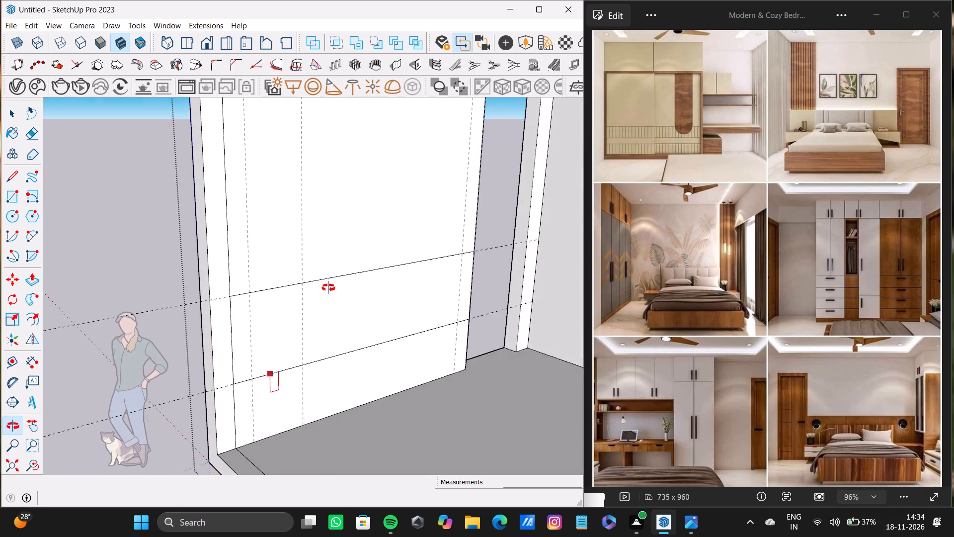
middle_click_drag(328, 288, 324, 278)
left_click(232, 381)
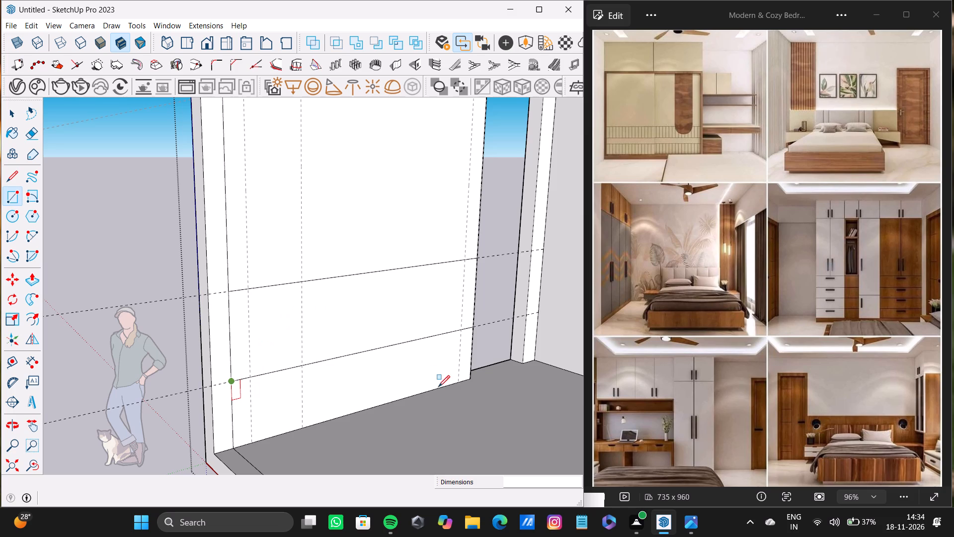
left_click(469, 376)
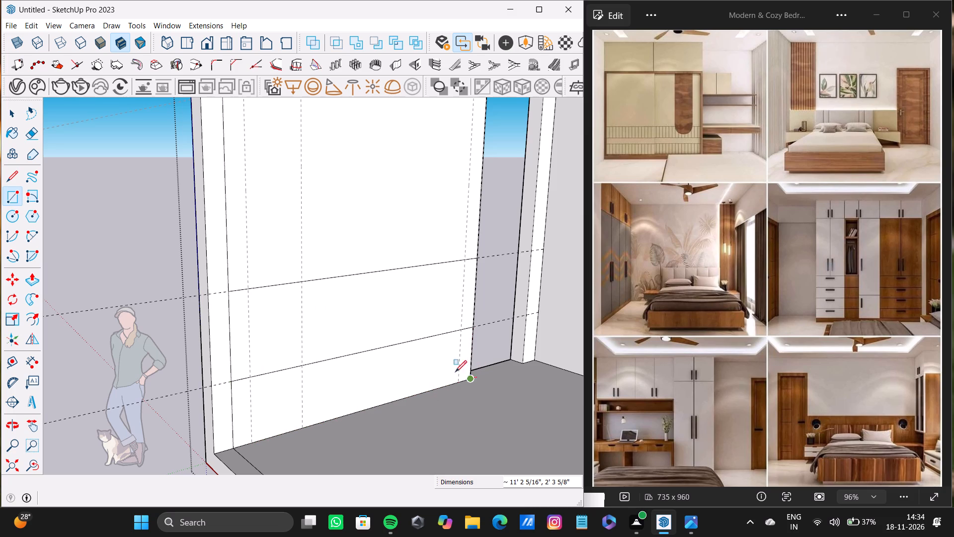
Select the band between the two horizontal guides and examine the bed, headboard and side panels in the reference image up close.
key("space")
left_click(294, 327)
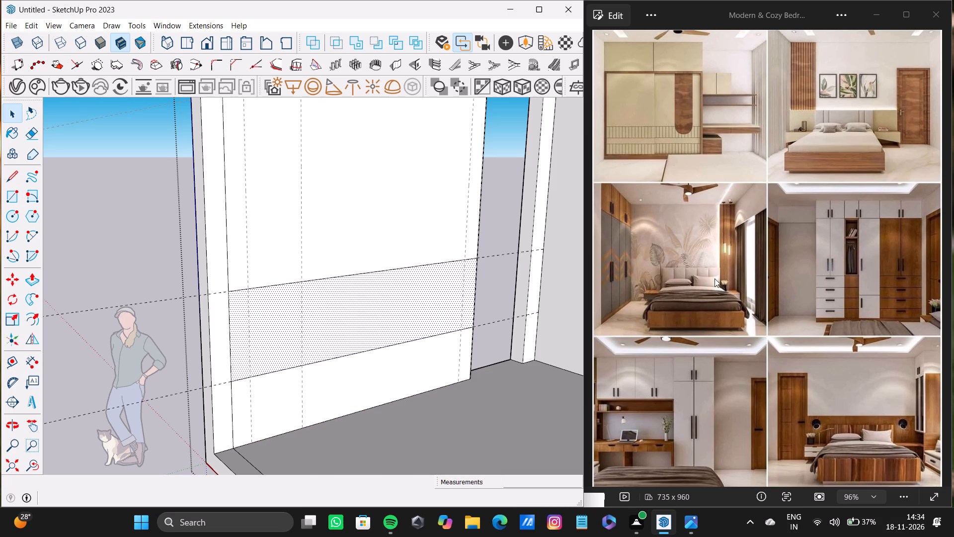
scroll(873, 126, "up", 13)
middle_click_drag(865, 131, 890, 186)
scroll(886, 186, "down", 2)
middle_click_drag(885, 186, 858, 180)
scroll(858, 180, "down", 1)
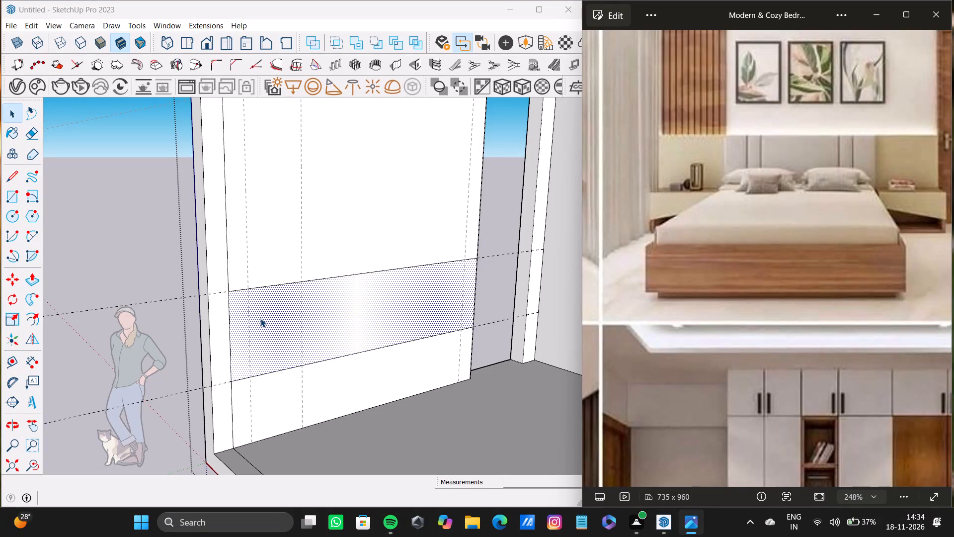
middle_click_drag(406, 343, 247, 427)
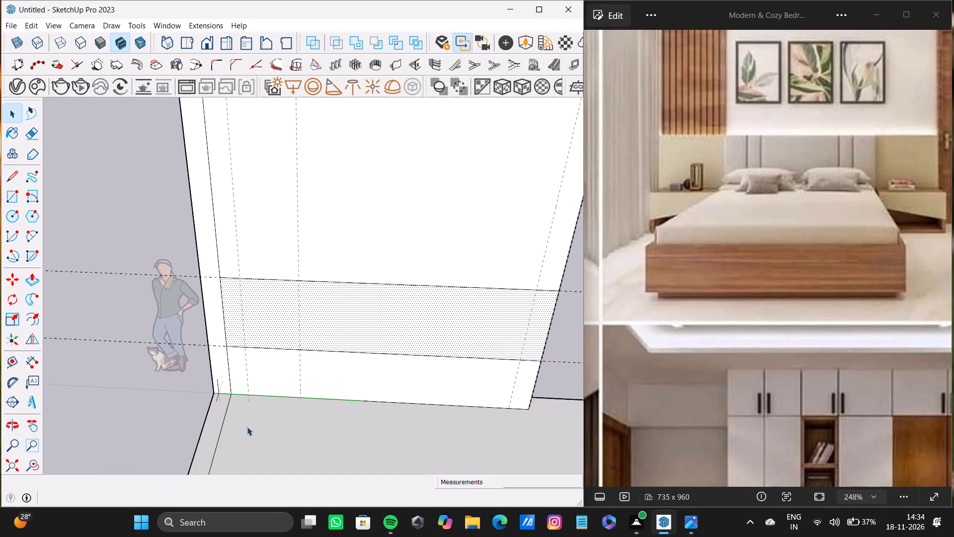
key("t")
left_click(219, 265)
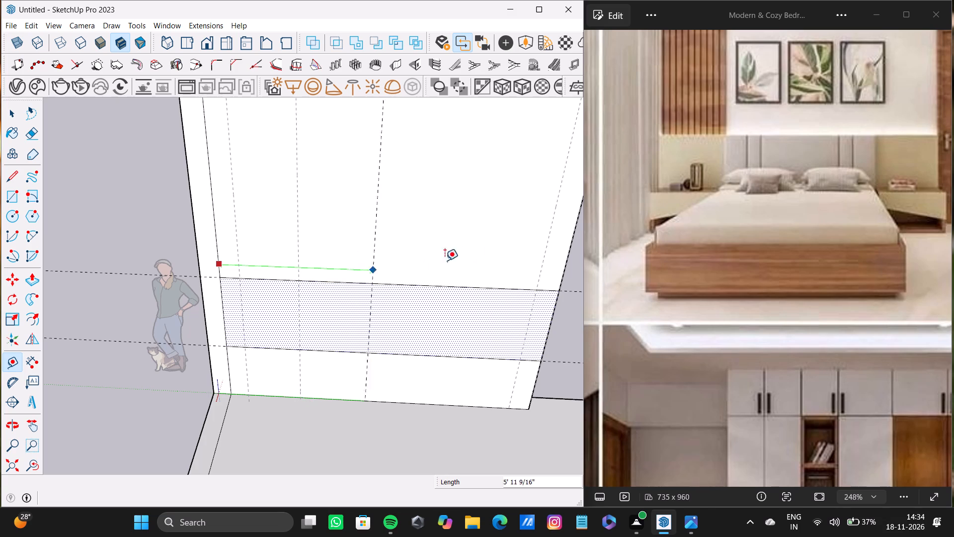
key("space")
Place a vertical guide 2'3" from the vertical guide beside the door opening, towards the middle of the wall.
key("t")
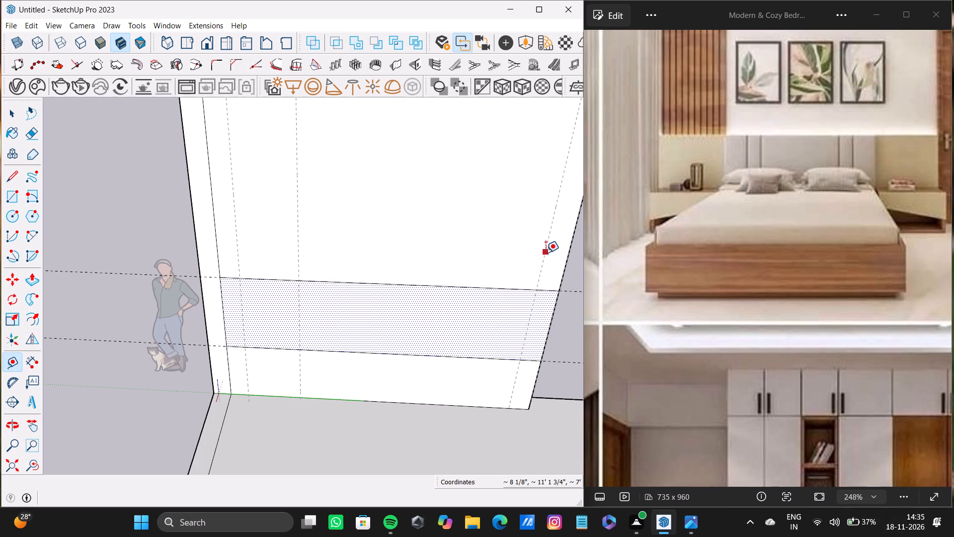
left_click(546, 252)
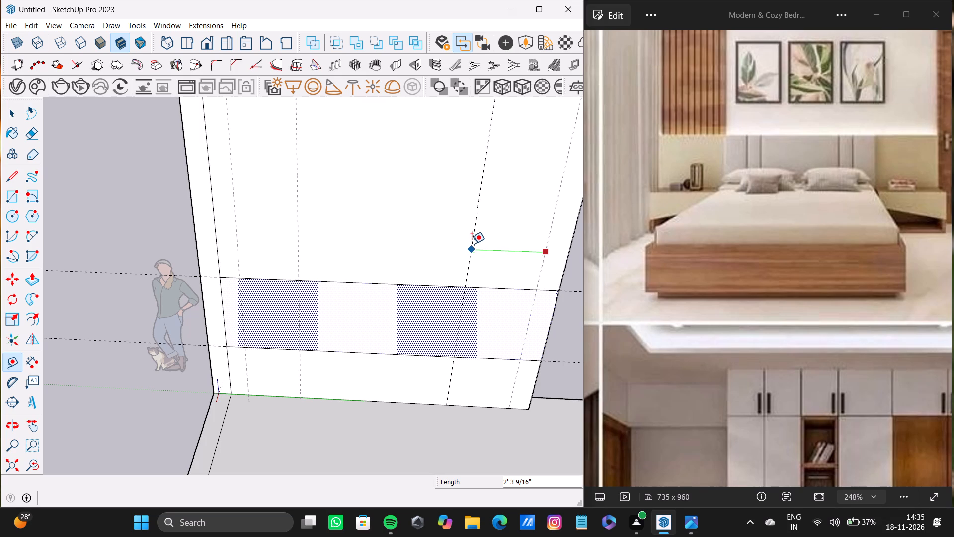
key("2")
key("apostrophe")
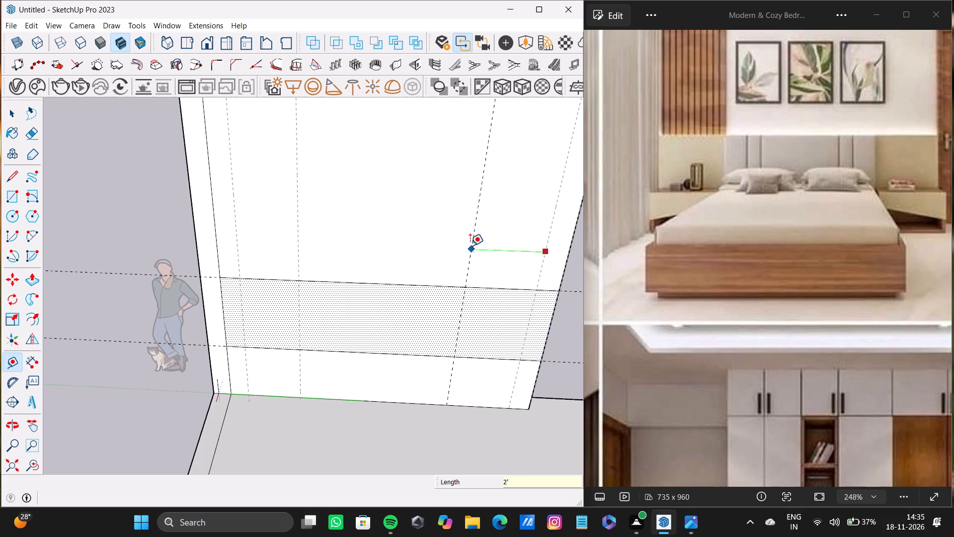
key("3")
key("shift+quotedbl")
key("Return")
Place a matching vertical guide 2'3" inward from the vertical guide nearest the split line at the wall's other end.
left_click(238, 258)
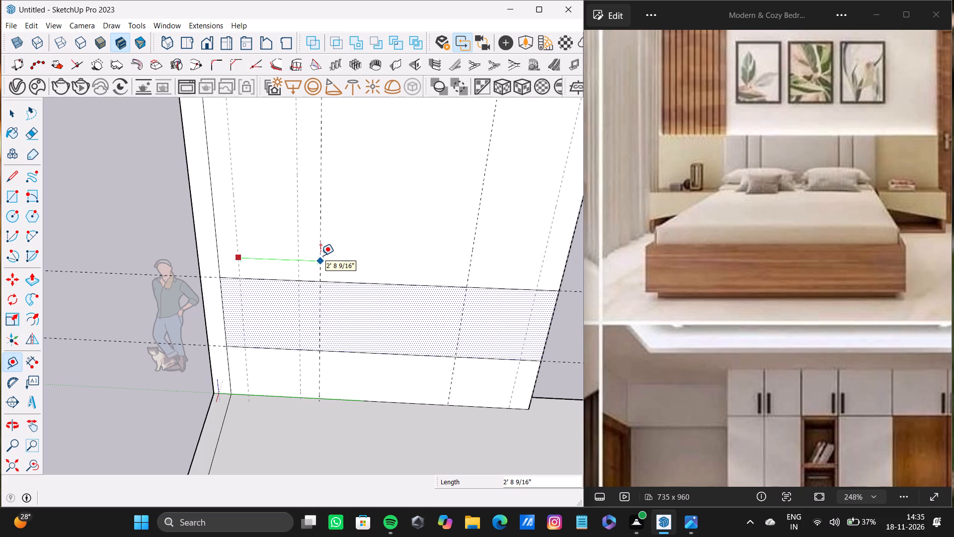
key("2")
type("'3")
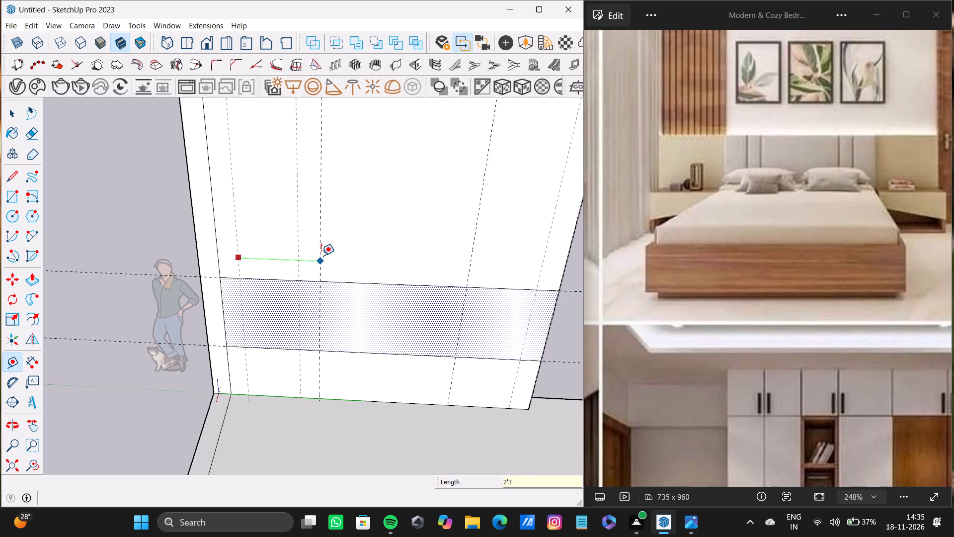
key("shift+quotedbl")
key("Return")
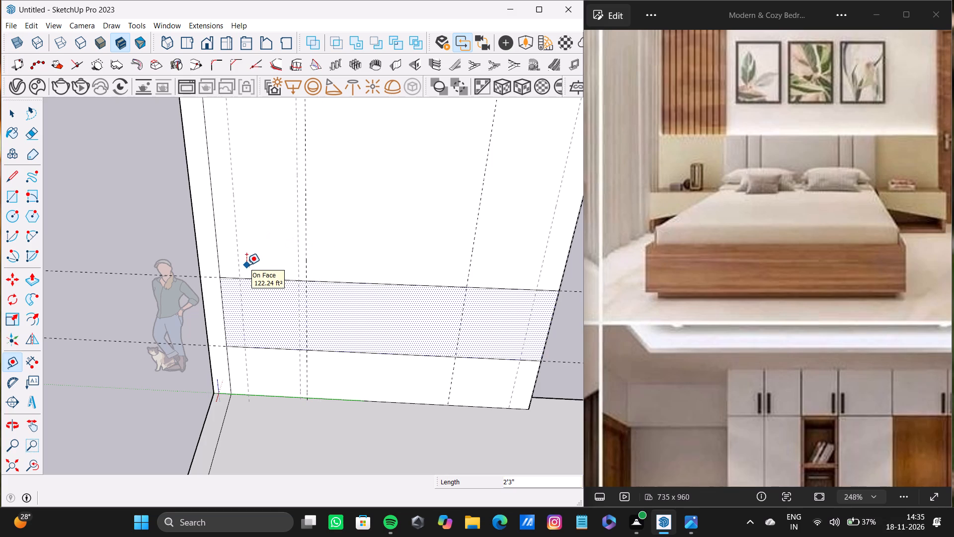
Check how the bed wall is divided by selecting the face above the upper horizontal guide and the band below it.
key("space")
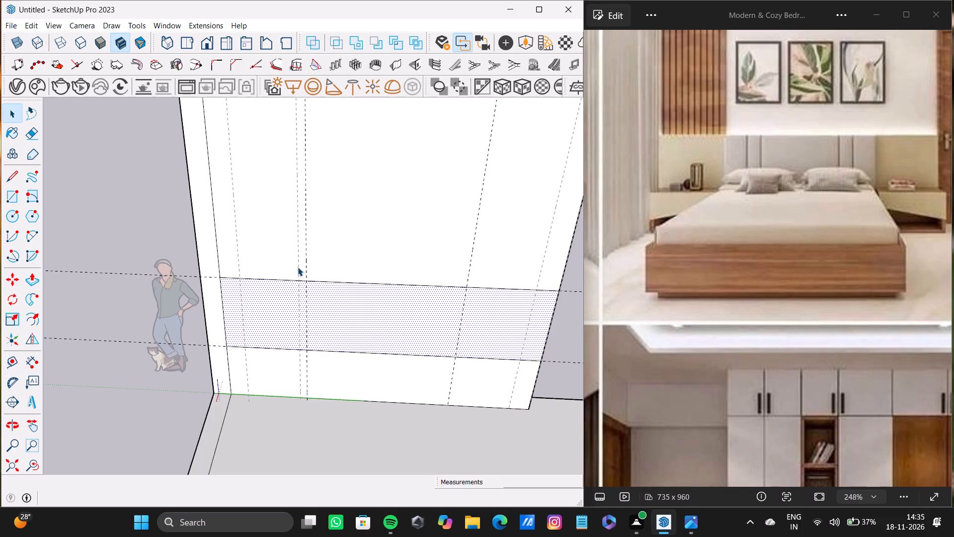
left_click(298, 267)
left_click(299, 267)
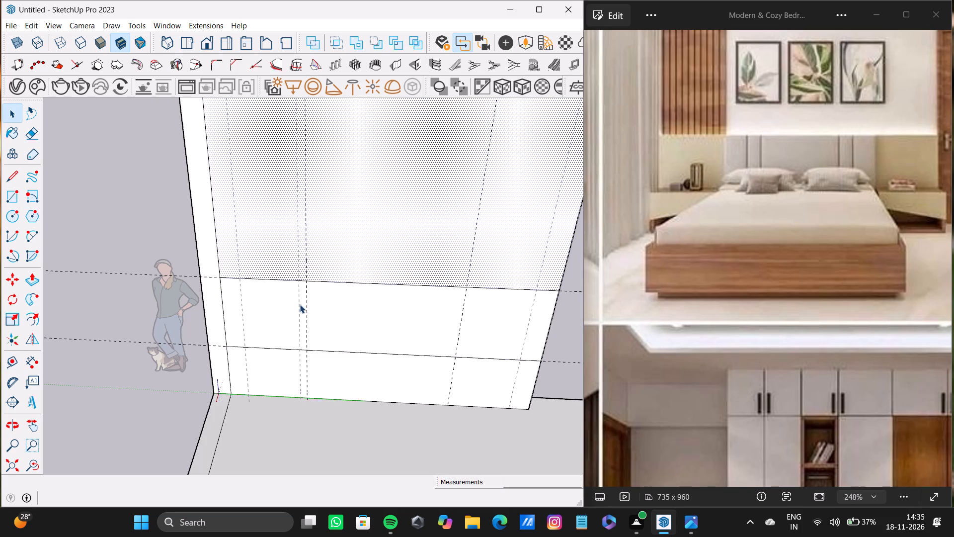
left_click(300, 304)
left_click(298, 304)
scroll(303, 294, "down", 5)
middle_click_drag(303, 294, 373, 354)
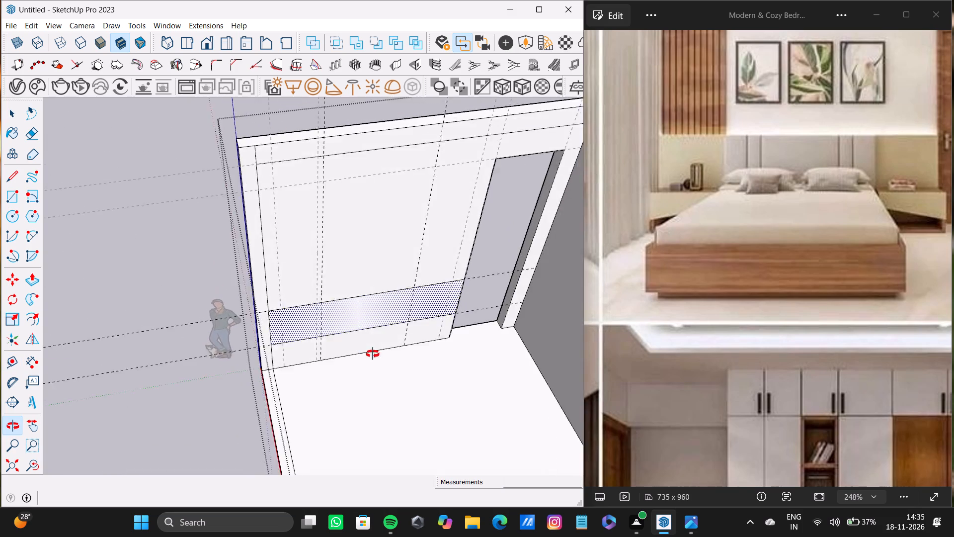
middle_click_drag(373, 354, 311, 346)
scroll(305, 303, "up", 12)
left_click(296, 280)
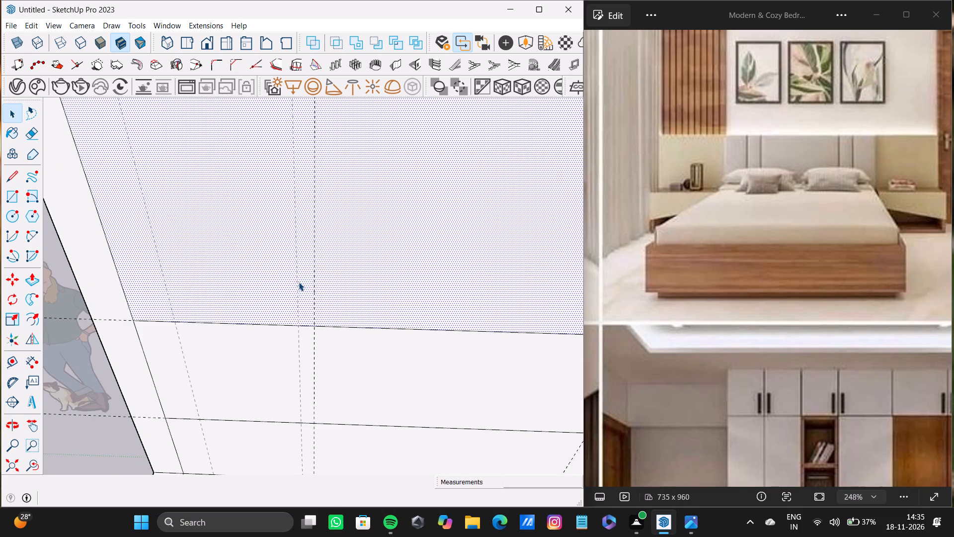
scroll(389, 343, "down", 4)
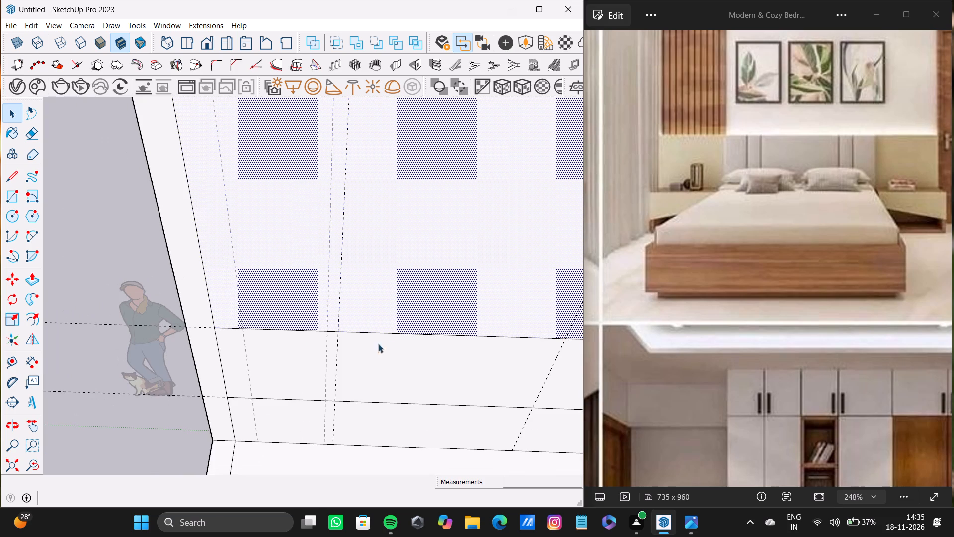
Measure the spacing between the outer and inner vertical guides at the wall's split-line end.
key("t")
left_click(244, 352)
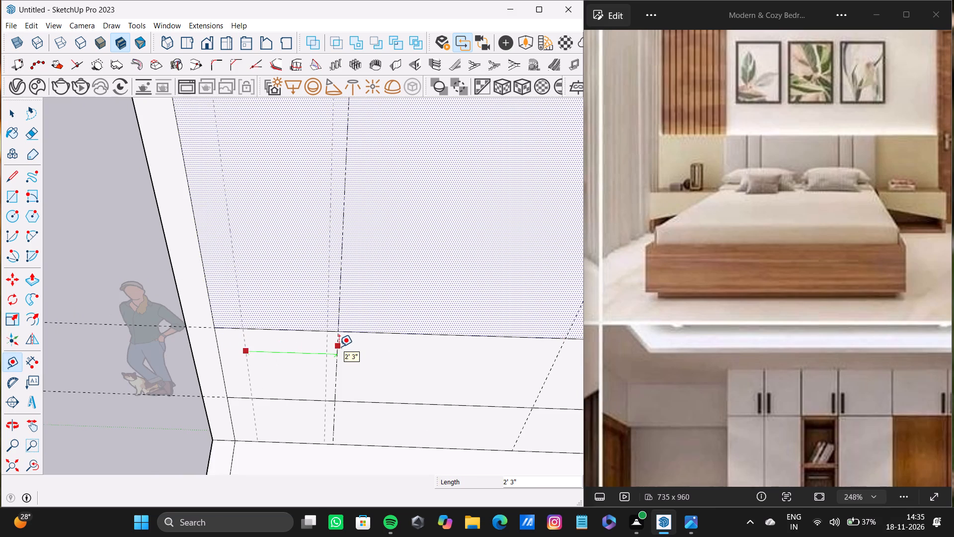
key("space")
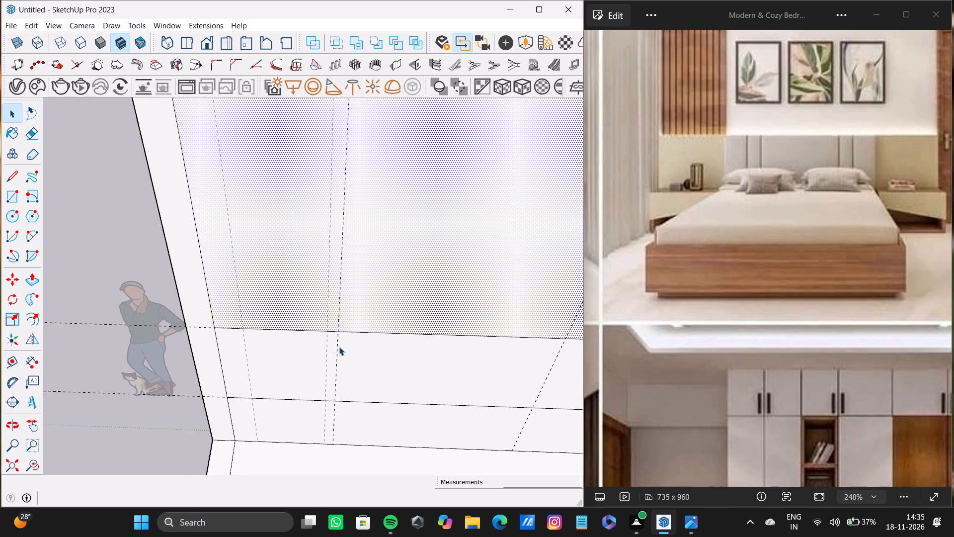
Place a vertical guide 2'3" outward from the inner vertical guide, over the faint outer guide near the split line.
scroll(317, 336, "down", 4)
middle_click_drag(318, 332, 320, 345, "shift")
key("t")
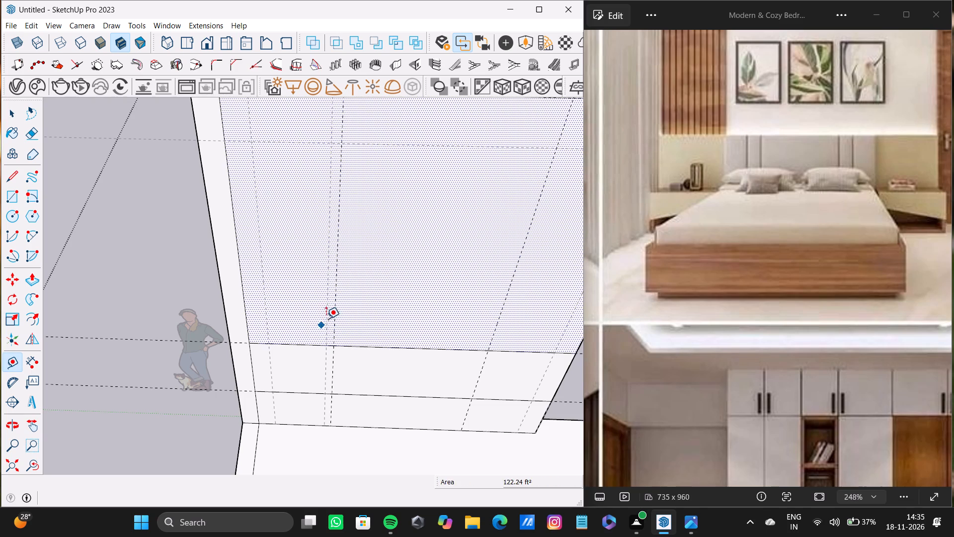
left_click(334, 313)
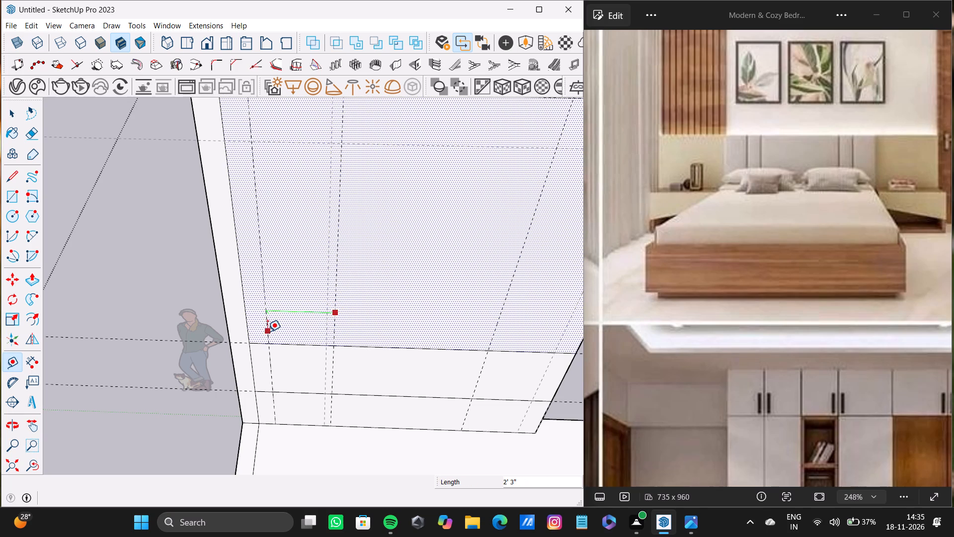
left_click(267, 332)
scroll(272, 331, "down", 4)
key("space")
Place a matching vertical guide 2'3" from the inner guide towards the door opening, over the faint guide beside it.
middle_click_drag(272, 331, 310, 320)
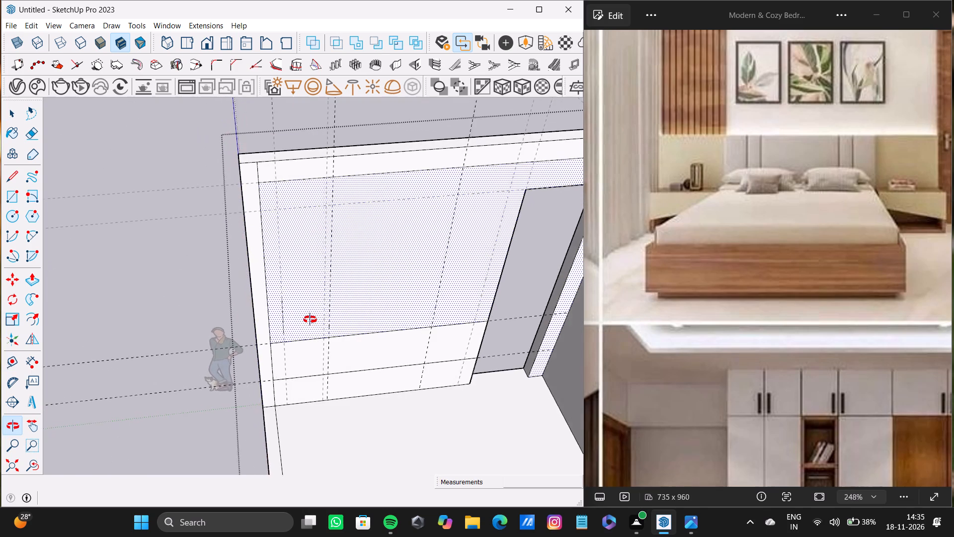
middle_click_drag(310, 320, 280, 308)
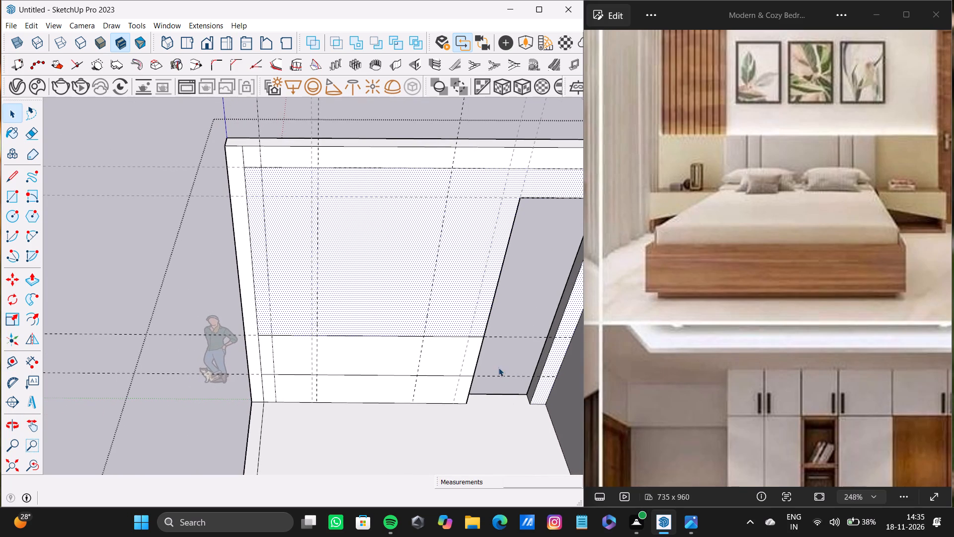
key("t")
left_click(425, 316)
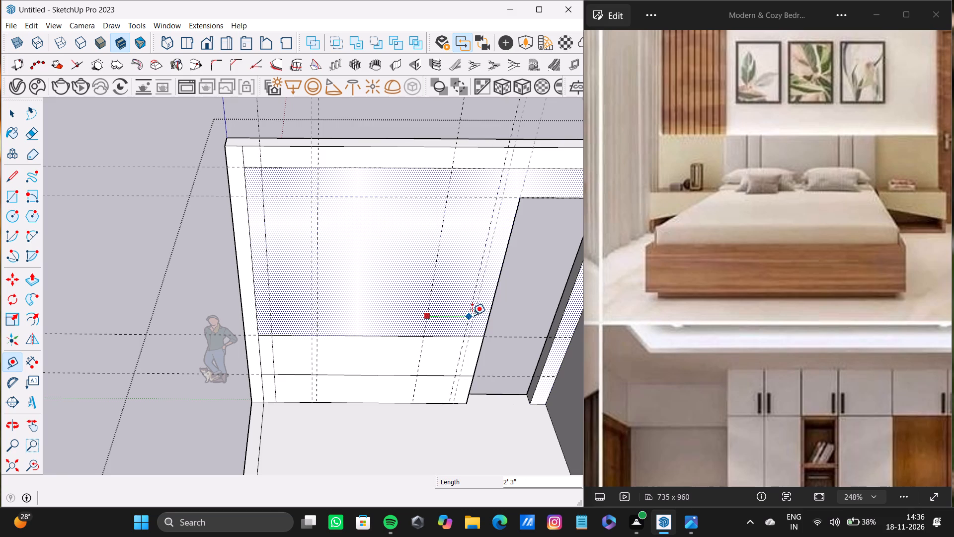
left_click(476, 315)
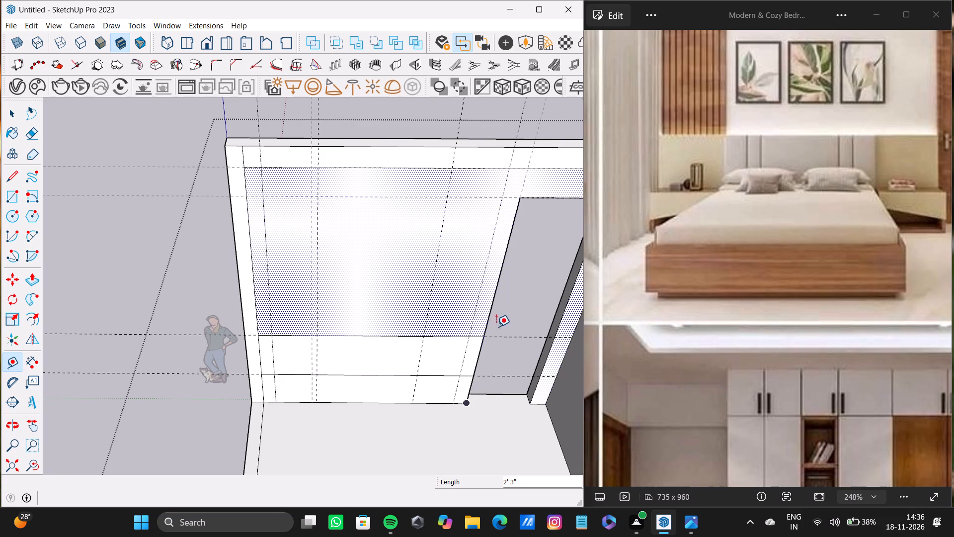
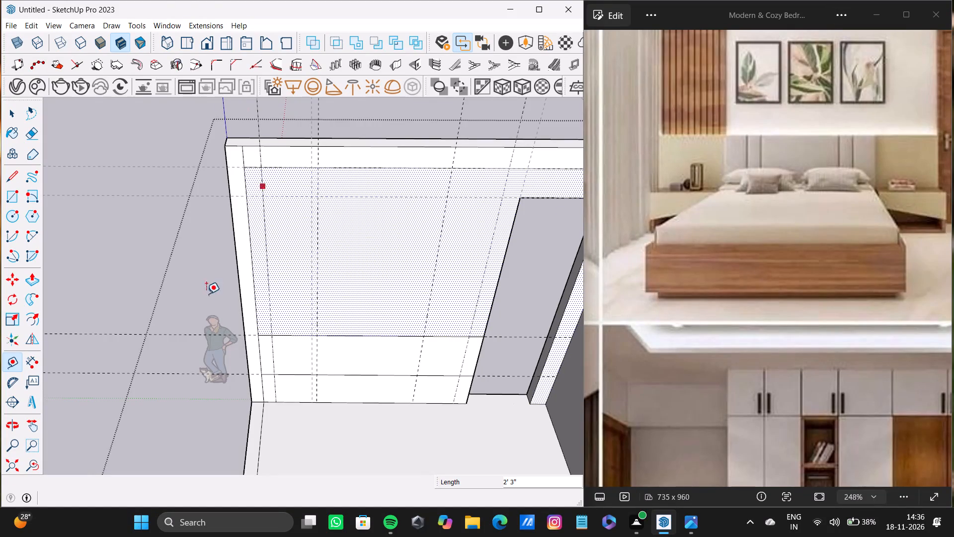
Draw a rectangle between the two horizontal guides, from the outer to the inner vertical guide at the wall's split-line end.
scroll(329, 346, "down", 4)
middle_click_drag(329, 347, 359, 325)
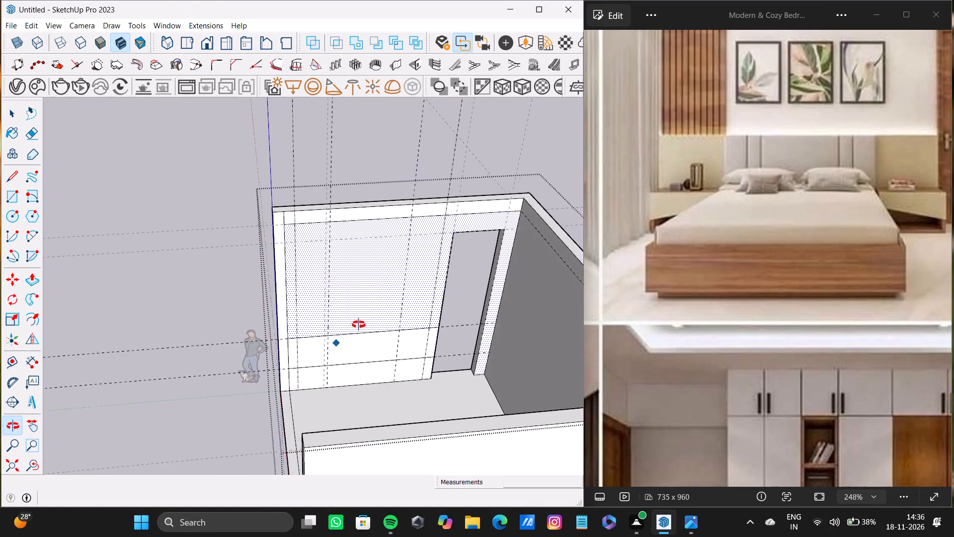
middle_click_drag(359, 325, 325, 326)
scroll(297, 368, "up", 2)
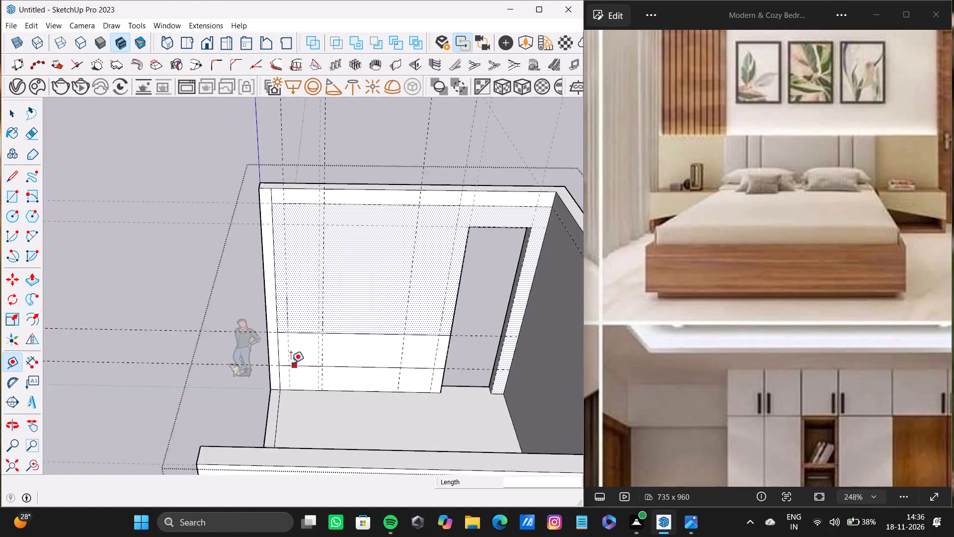
scroll(291, 363, "up", 7)
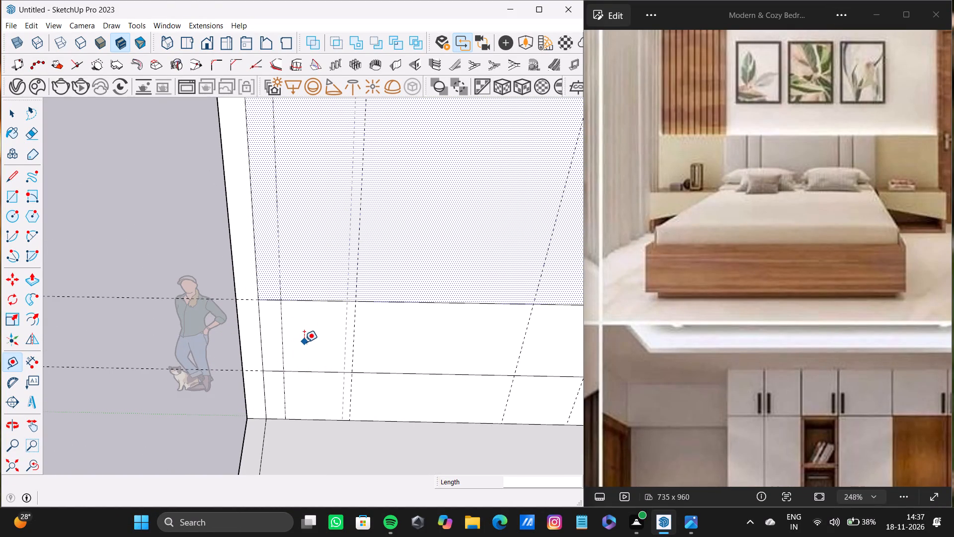
key("r")
left_click(283, 300)
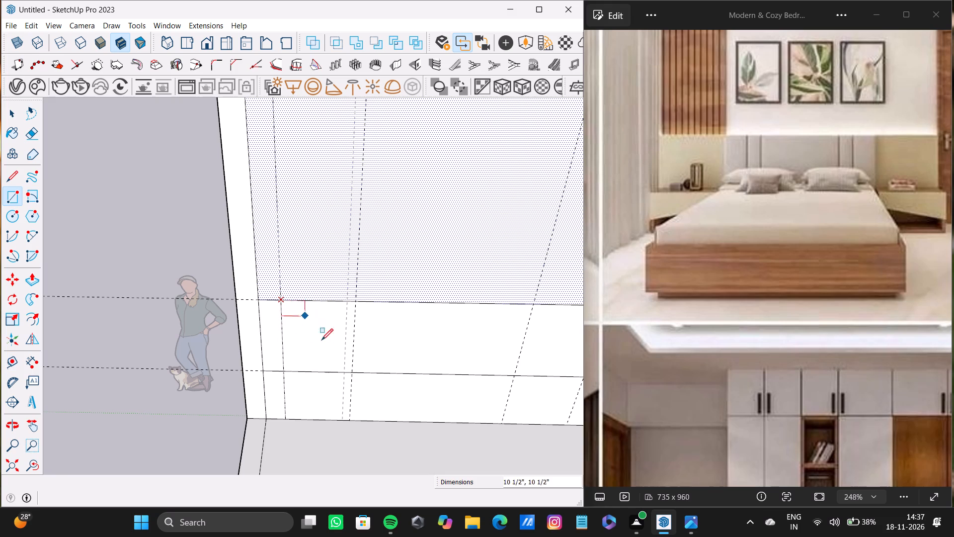
left_click(354, 371)
Draw a matching 2'3" by about 2'11" rectangle in the band between the two vertical guides beside the door opening.
scroll(341, 345, "down", 3)
middle_click_drag(341, 345, 334, 344, "shift")
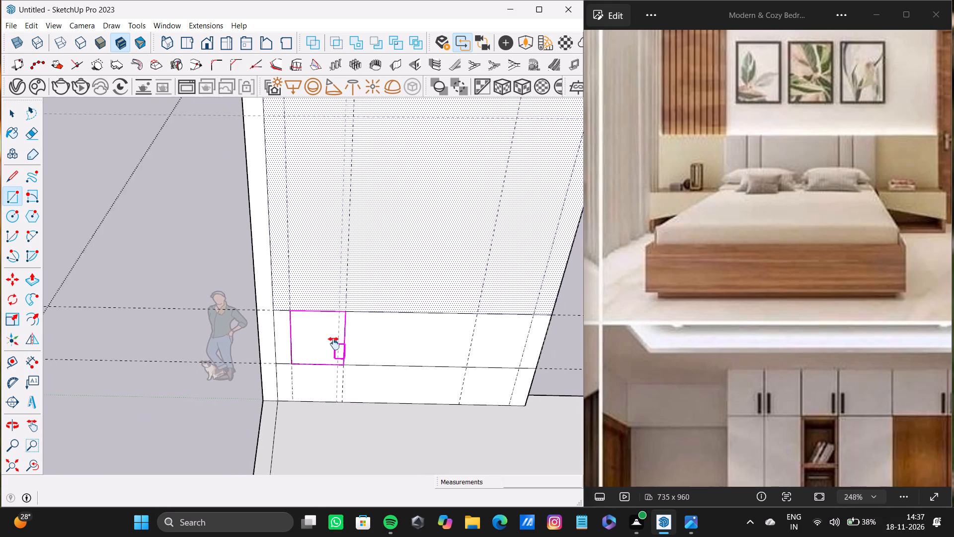
middle_click_drag(334, 344, 264, 336, "shift")
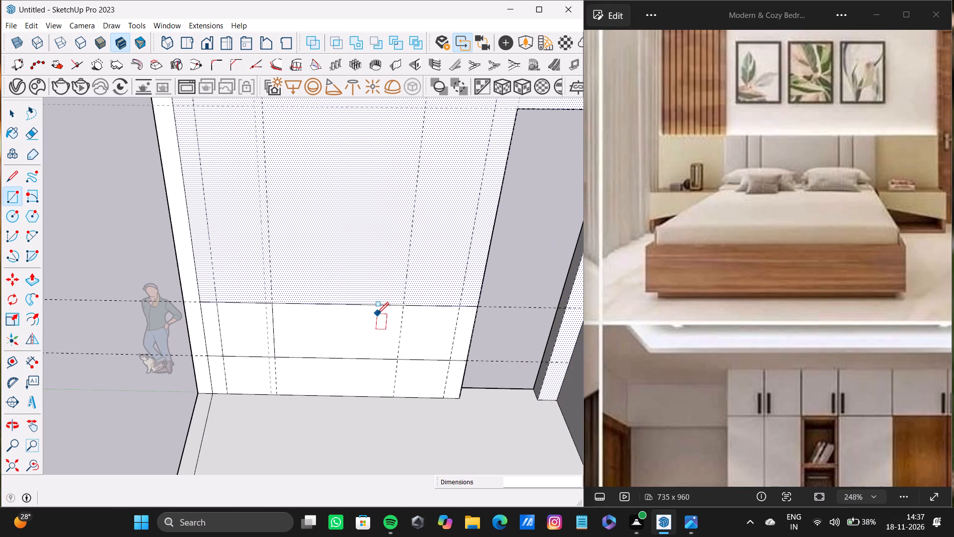
left_click(403, 308)
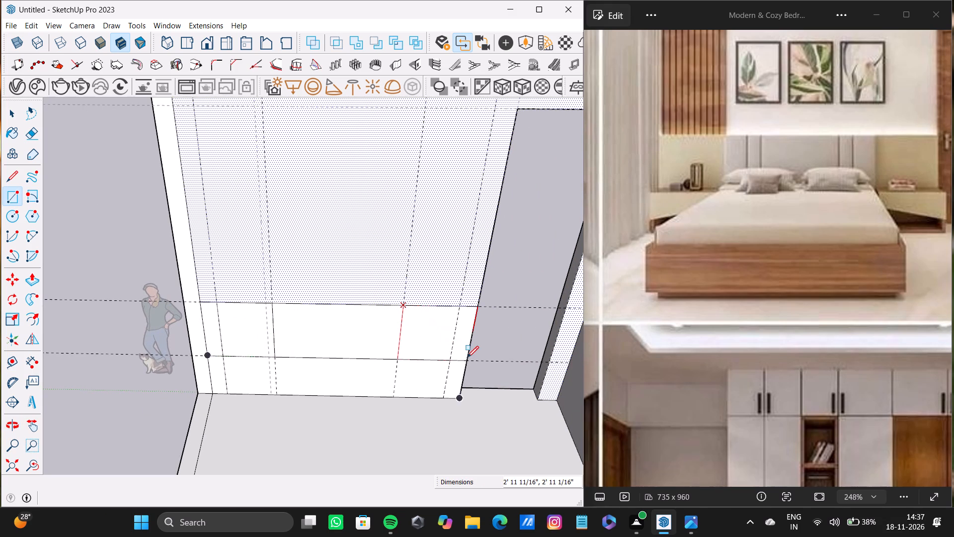
left_click(450, 357)
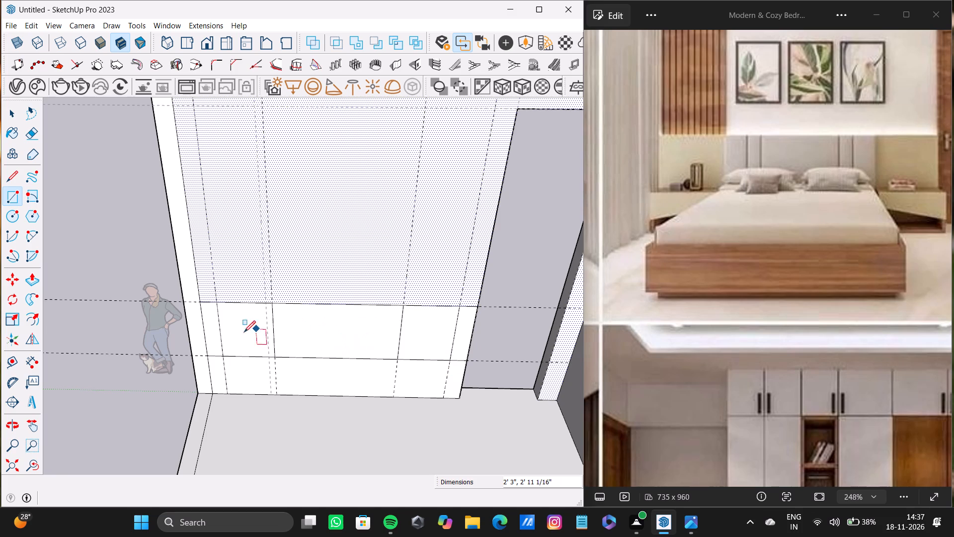
Delete the short upper and lower horizontal edges between the wall's split line and the adjacent side-panel rectangle.
middle_click_drag(222, 330, 239, 340)
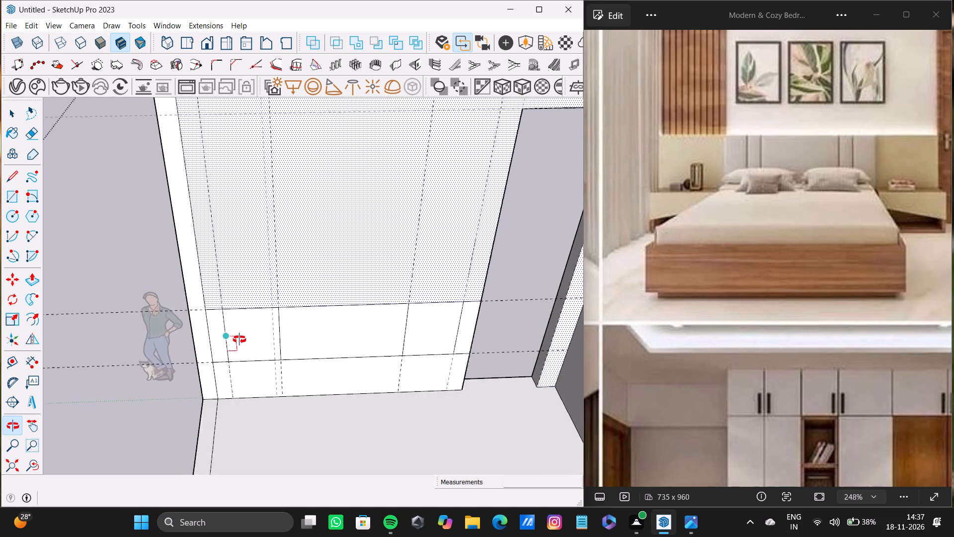
middle_click_drag(239, 340, 235, 344)
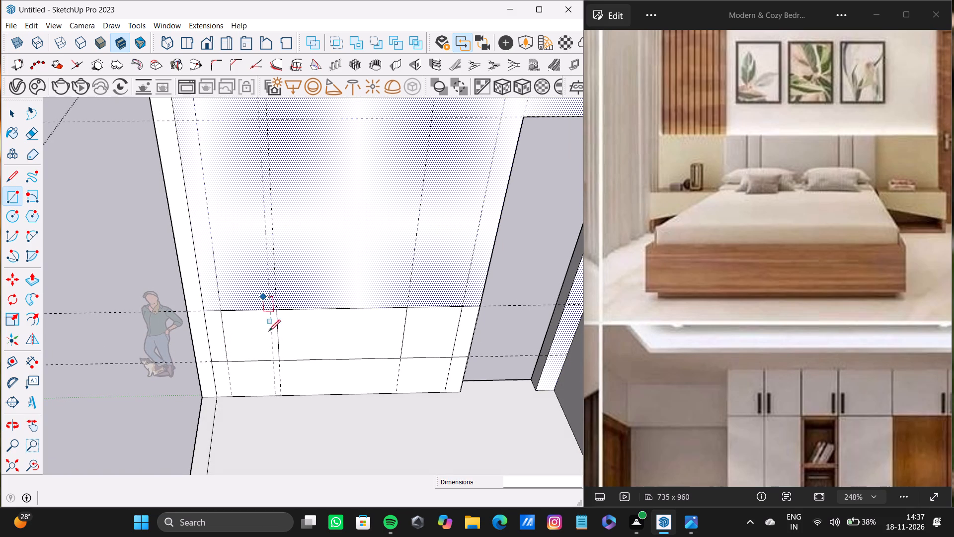
middle_click_drag(285, 360, 291, 359)
scroll(213, 375, "up", 5)
middle_click(218, 374)
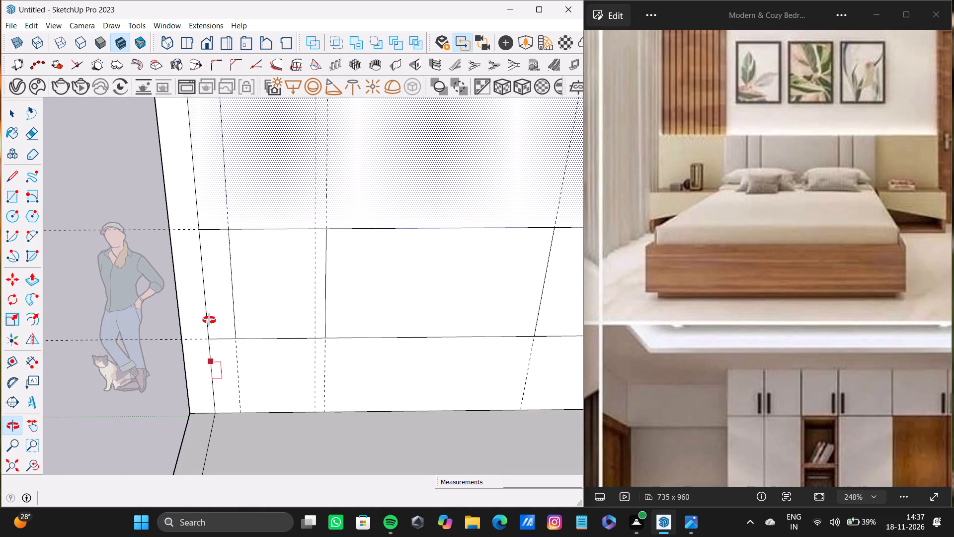
key("space")
left_click(211, 231)
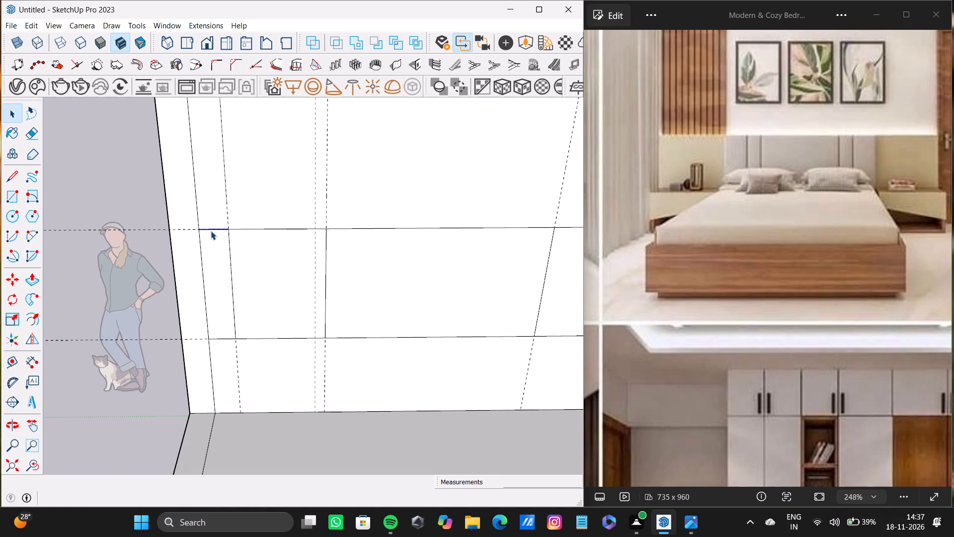
key("Delete")
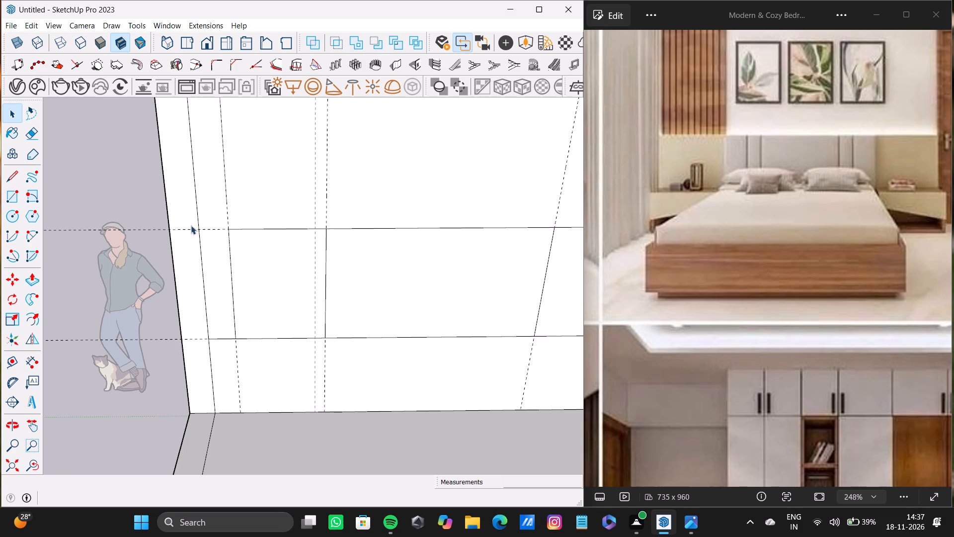
left_click(225, 340)
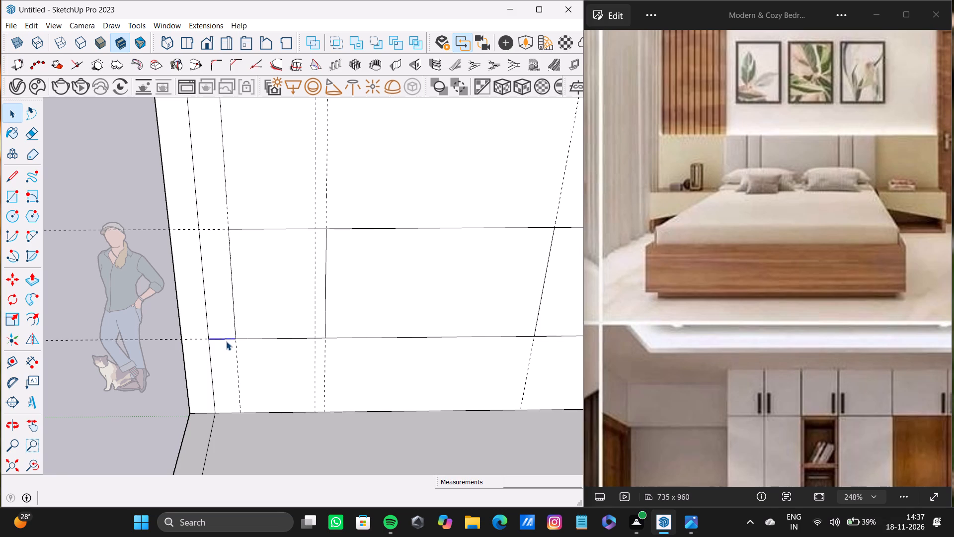
key("Delete")
Delete the short upper and lower horizontal edges between the door-side rectangle and the door opening.
scroll(255, 372, "down", 6)
middle_click_drag(255, 372, 234, 377, "shift")
left_click(11, 469)
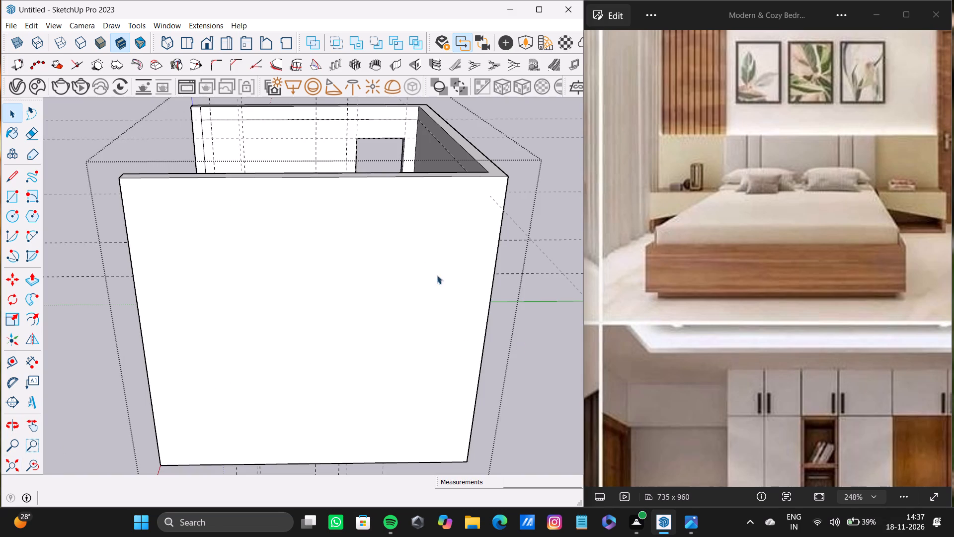
middle_click_drag(394, 205, 402, 461)
scroll(375, 366, "up", 10)
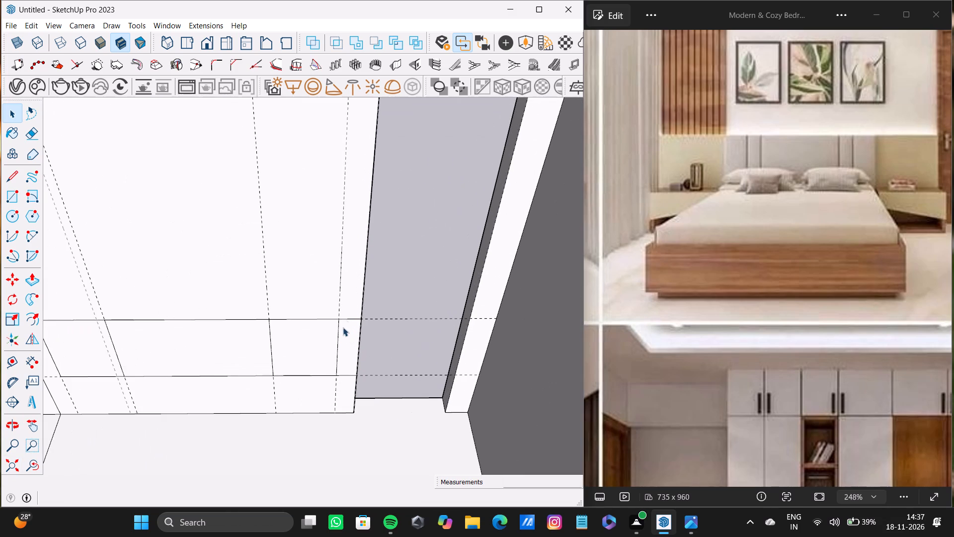
left_click(349, 318)
key("Delete")
left_click(351, 377)
left_click(351, 377)
left_click(351, 376)
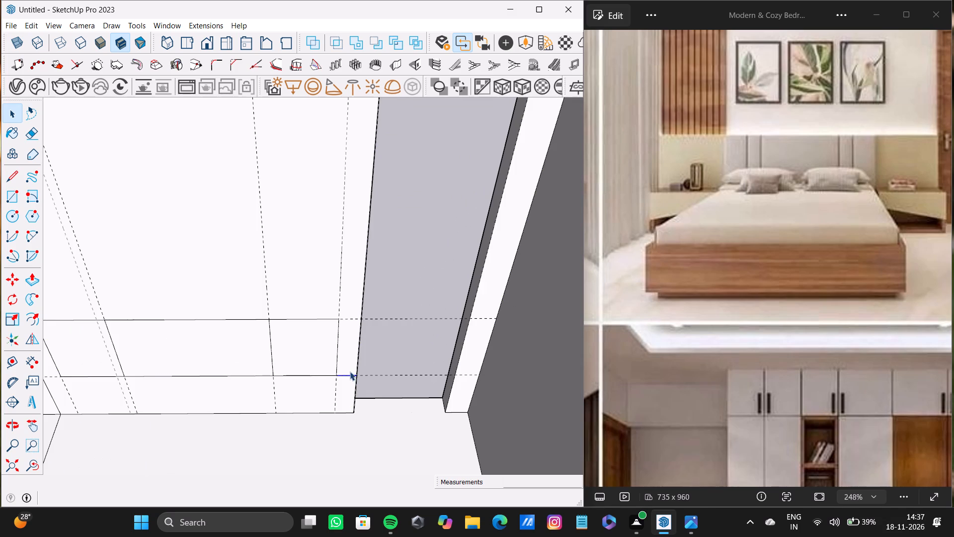
key("Delete")
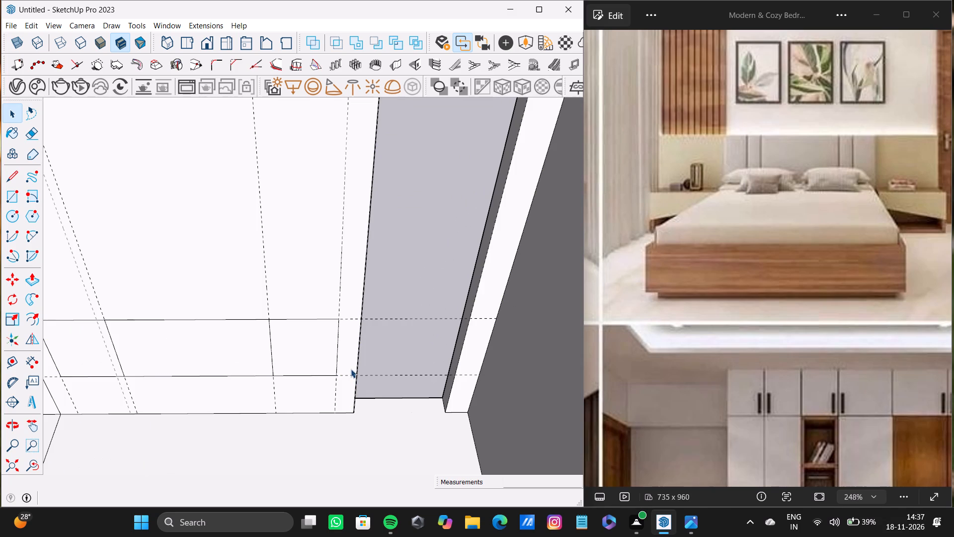
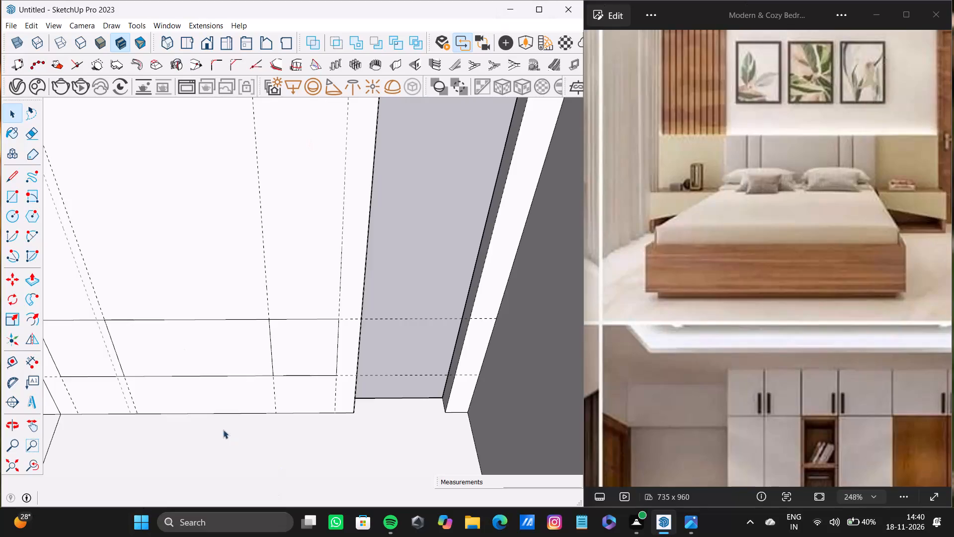
Draw a rectangle from the lower outer corner of the split-line side panel down to the floor at the inner vertical guide.
scroll(227, 418, "down", 3)
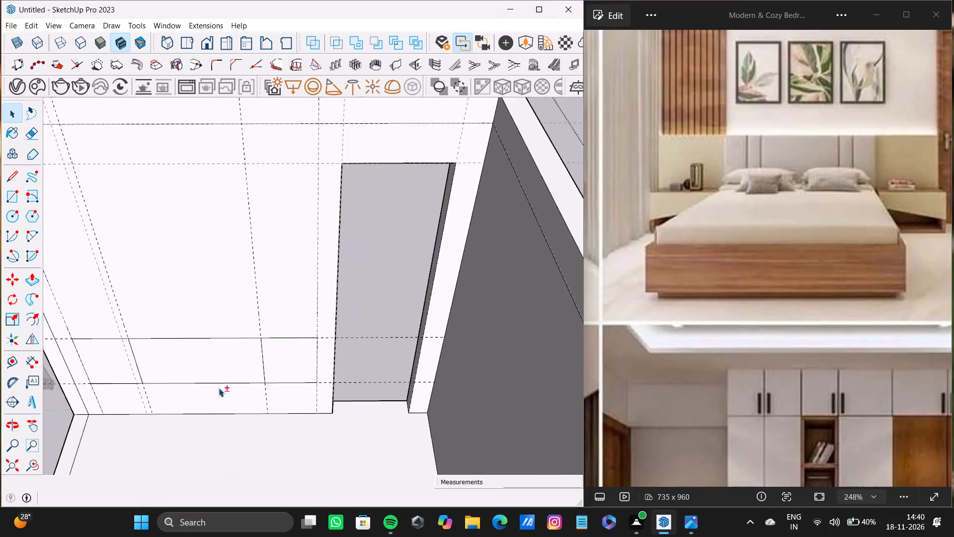
scroll(219, 388, "down", 3)
middle_click_drag(219, 387, 276, 357, "shift")
scroll(220, 358, "up", 6)
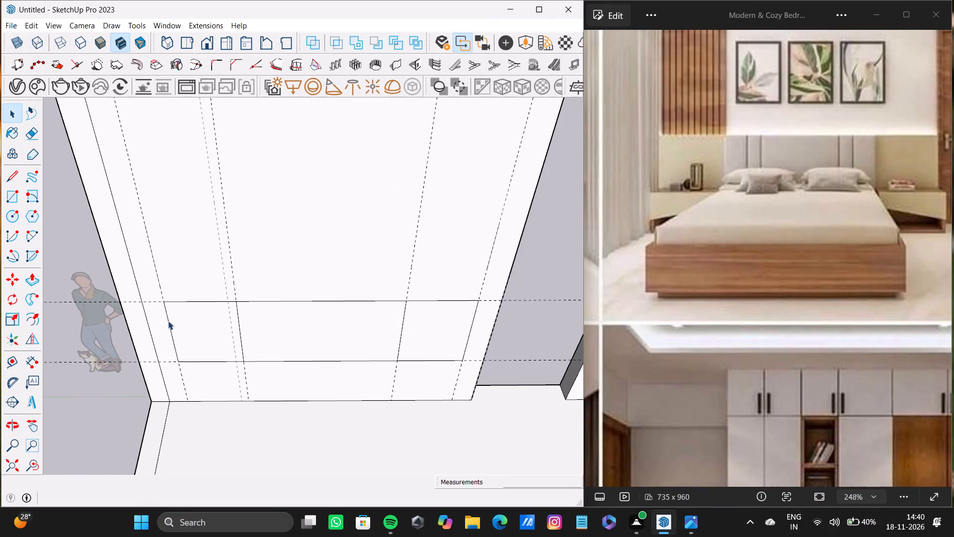
key("r")
scroll(194, 363, "up", 8)
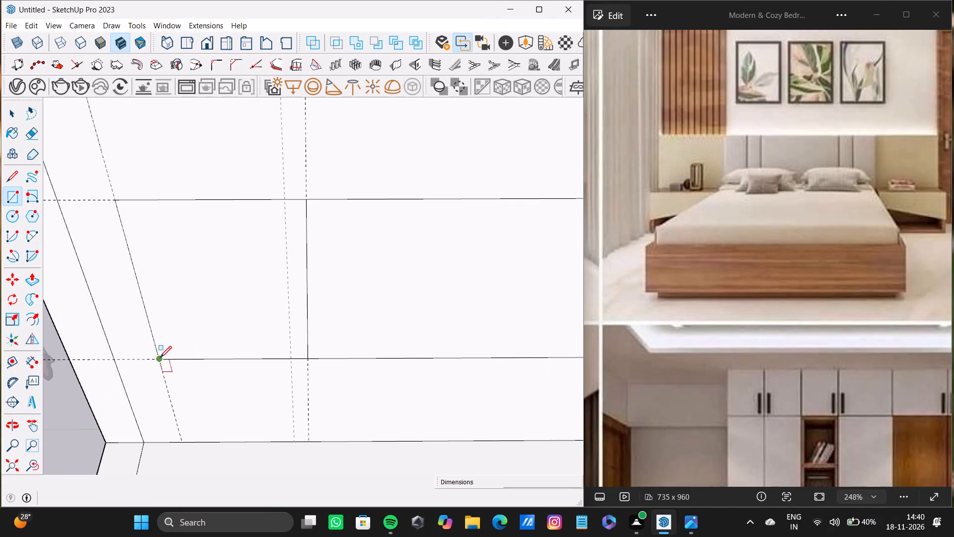
left_click_drag(160, 358, 164, 358)
left_click(308, 440)
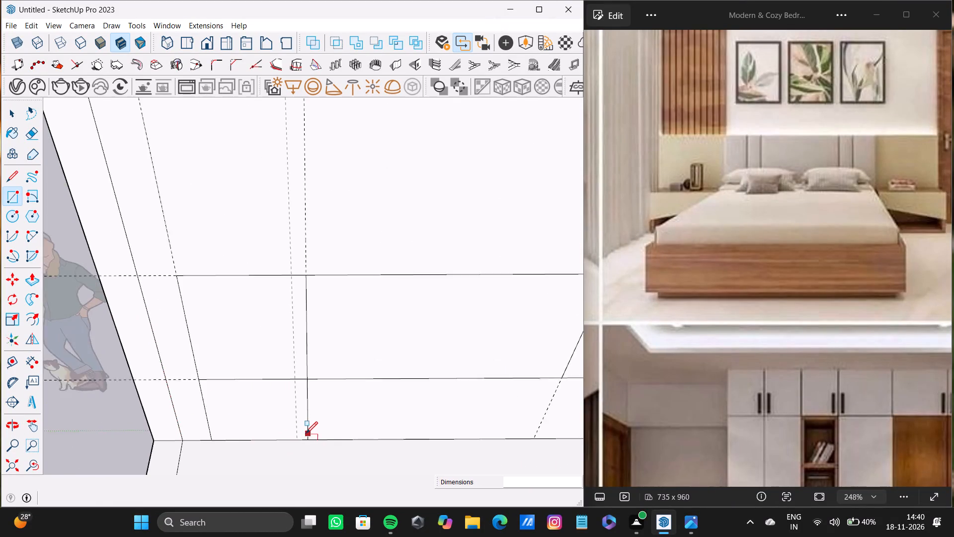
Draw a matching rectangle about 2'3" wide below the door-side panel, from its lower inner corner down to the floor at the outer guide.
middle_click_drag(248, 413, 238, 382)
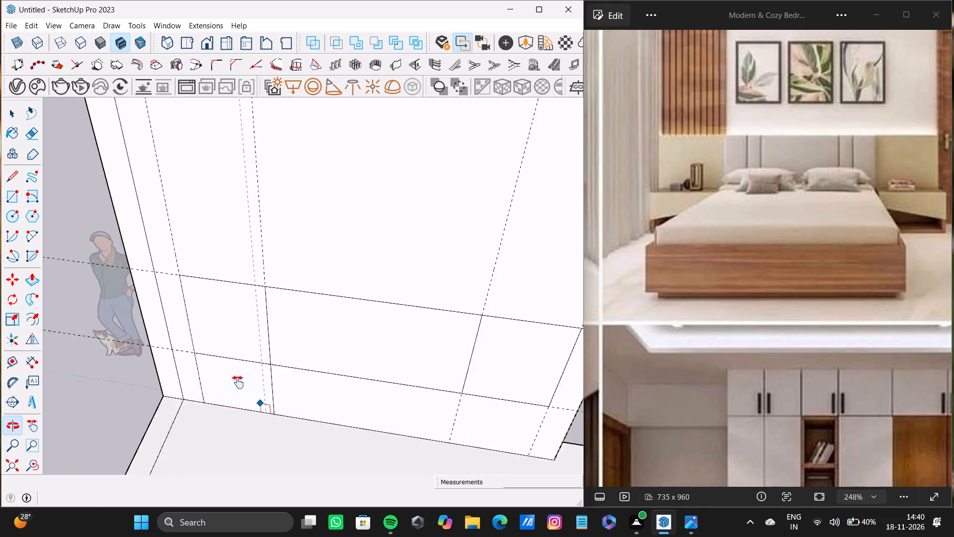
middle_click_drag(238, 382, 258, 369)
left_click(415, 378)
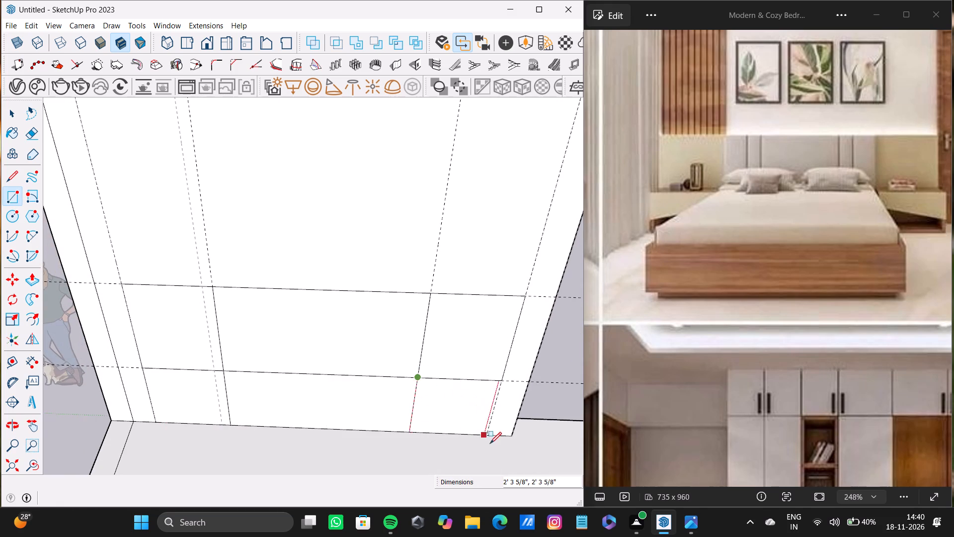
left_click(487, 435)
scroll(406, 409, "down", 3)
middle_click_drag(351, 397, 357, 367, "shift")
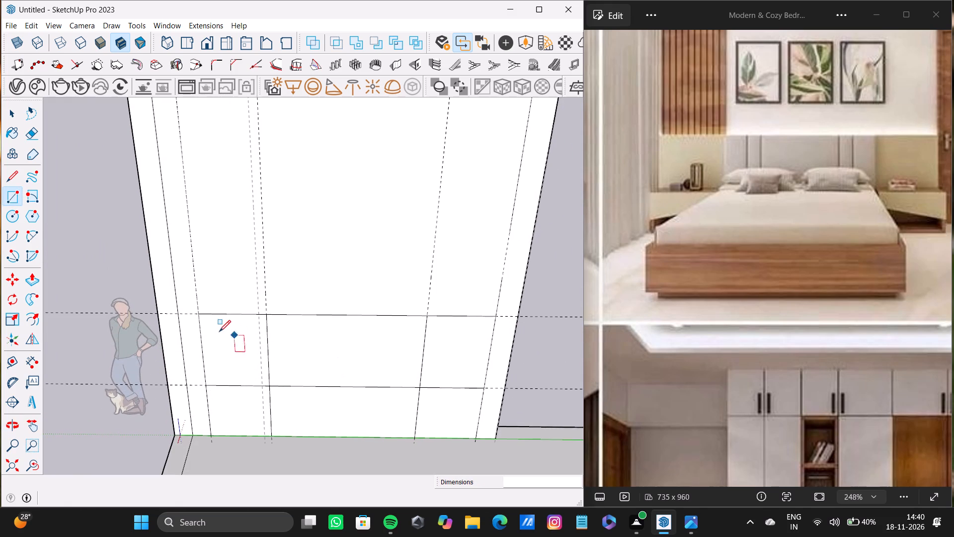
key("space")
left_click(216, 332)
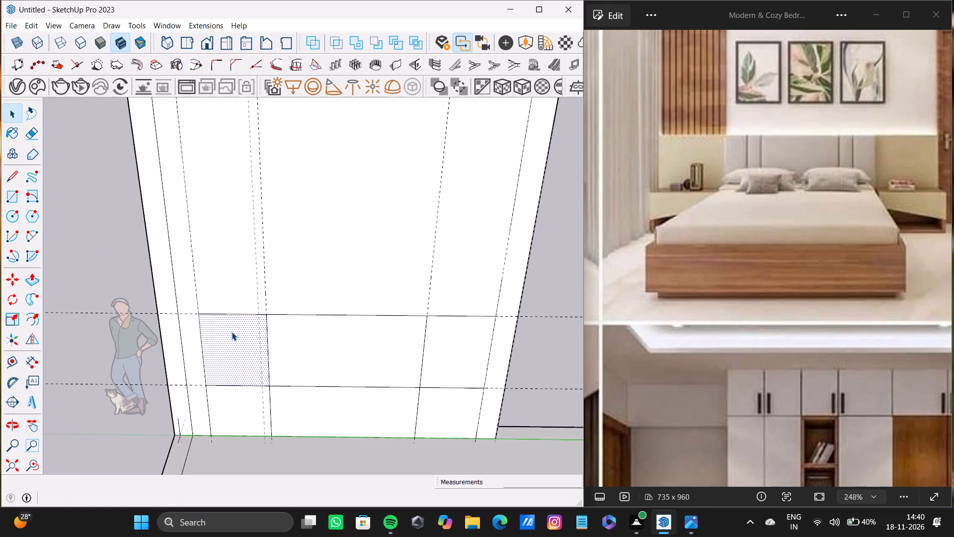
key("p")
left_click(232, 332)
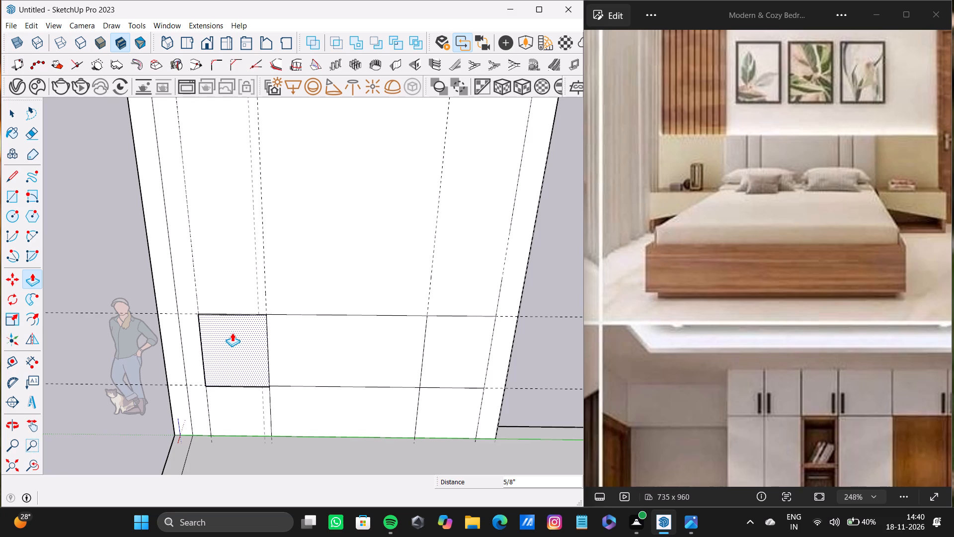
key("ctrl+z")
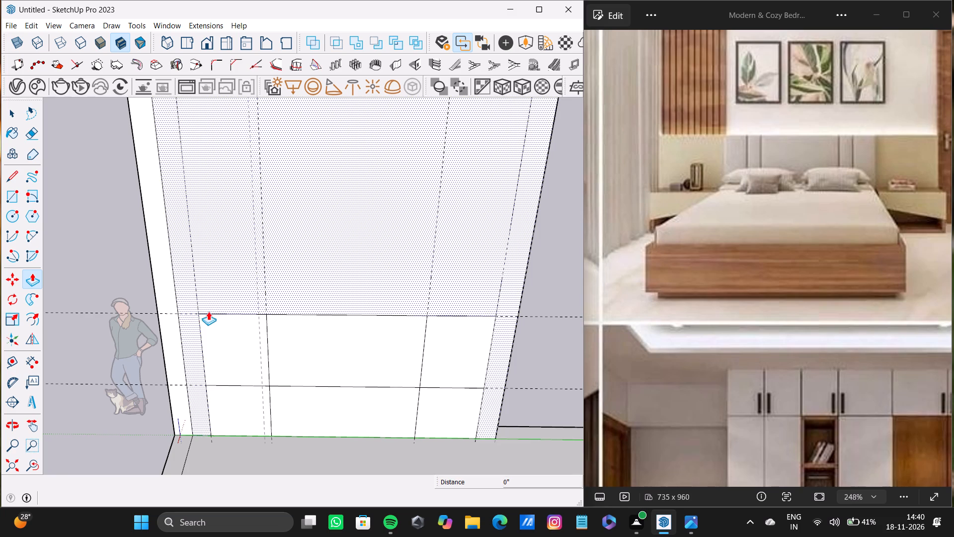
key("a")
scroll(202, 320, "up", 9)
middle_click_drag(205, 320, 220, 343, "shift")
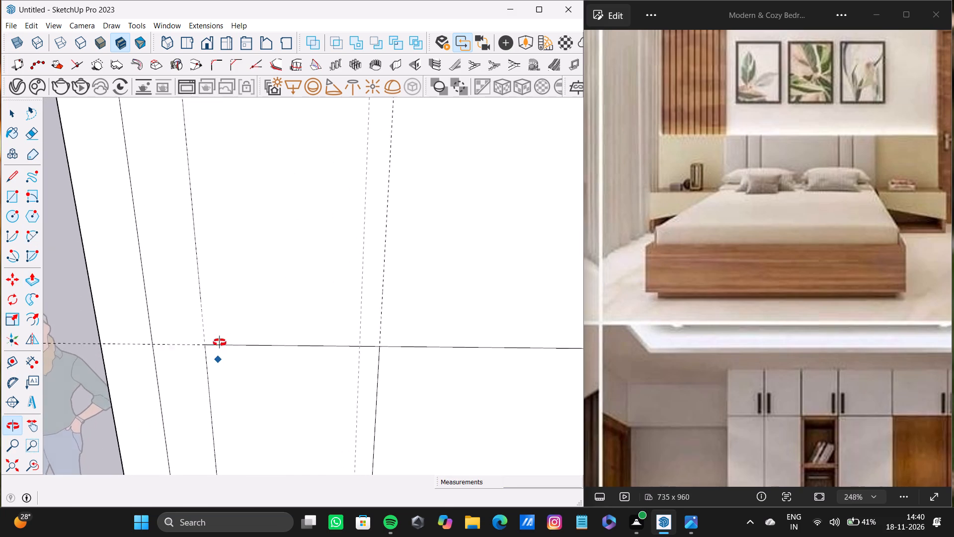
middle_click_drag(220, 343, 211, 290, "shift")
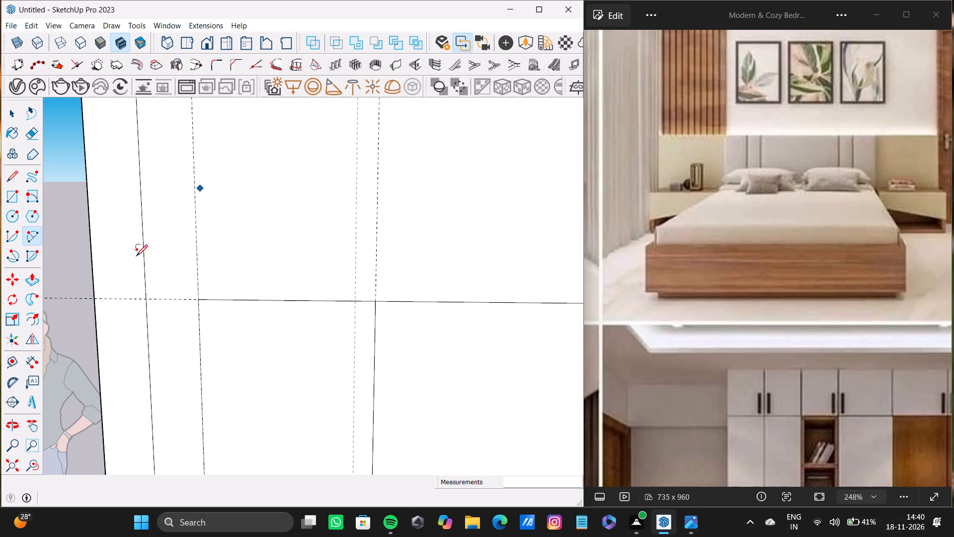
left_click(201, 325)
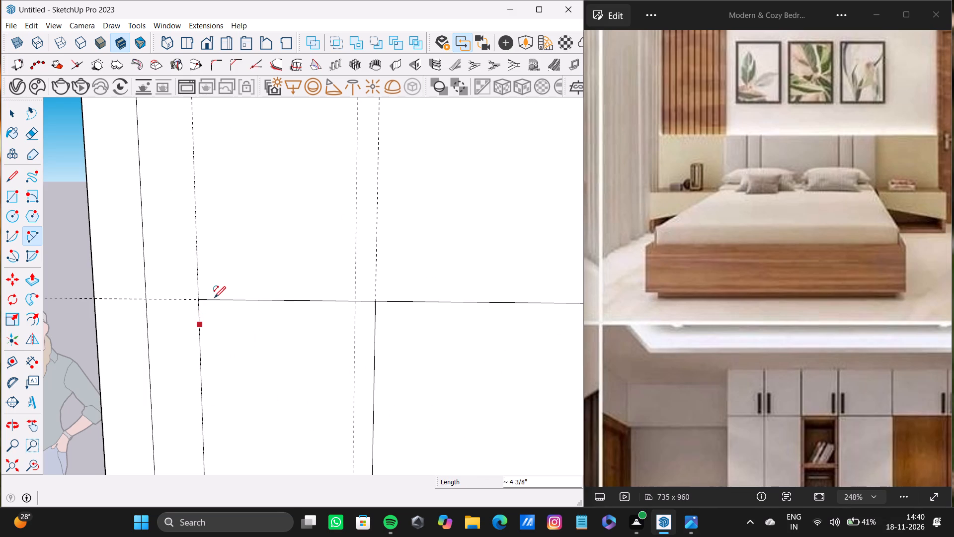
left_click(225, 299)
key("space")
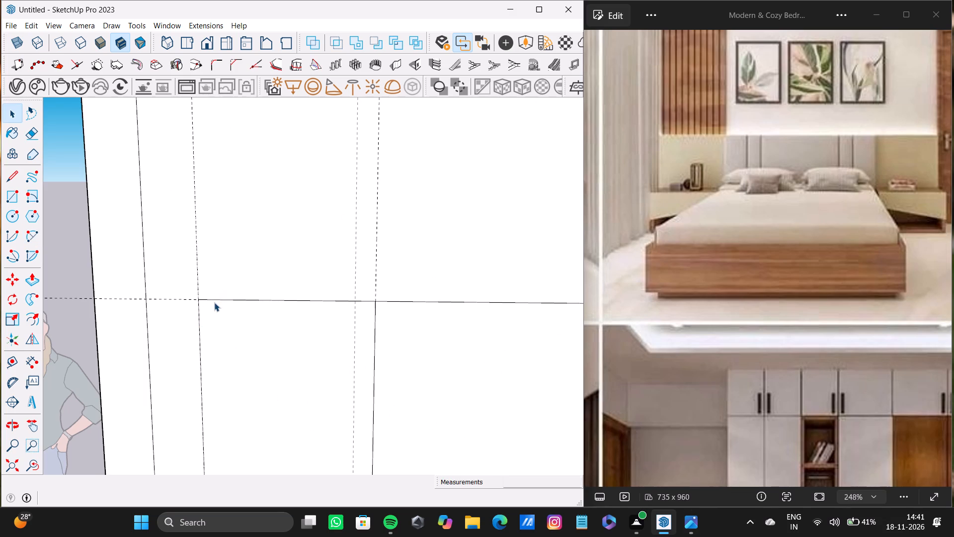
Place a guide offset inward from the outer vertical edge of the split-line side panel, near its upper corner.
key("t")
left_click(199, 328)
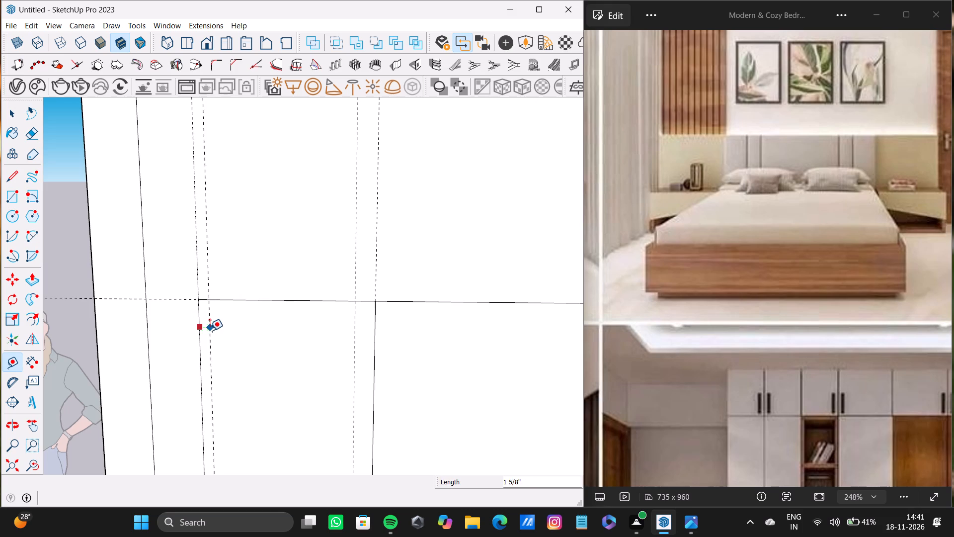
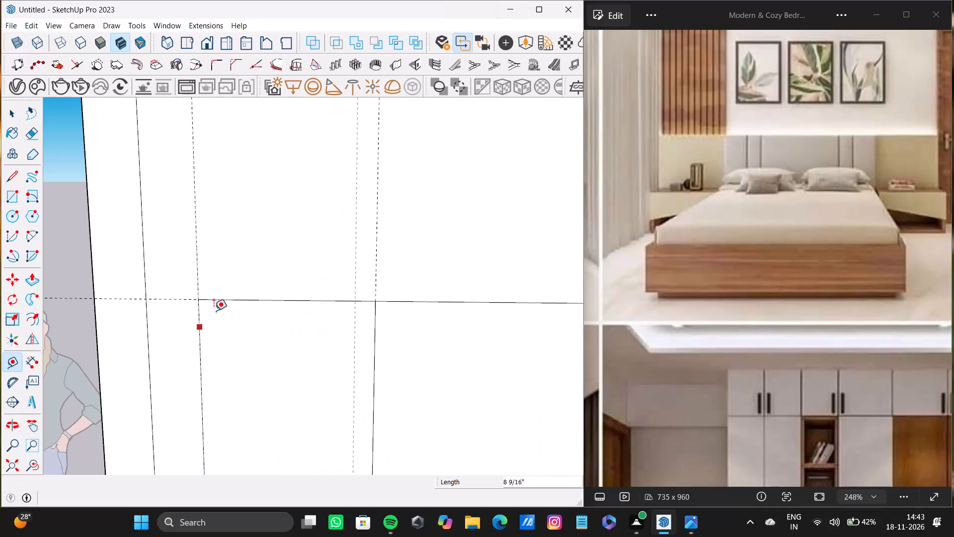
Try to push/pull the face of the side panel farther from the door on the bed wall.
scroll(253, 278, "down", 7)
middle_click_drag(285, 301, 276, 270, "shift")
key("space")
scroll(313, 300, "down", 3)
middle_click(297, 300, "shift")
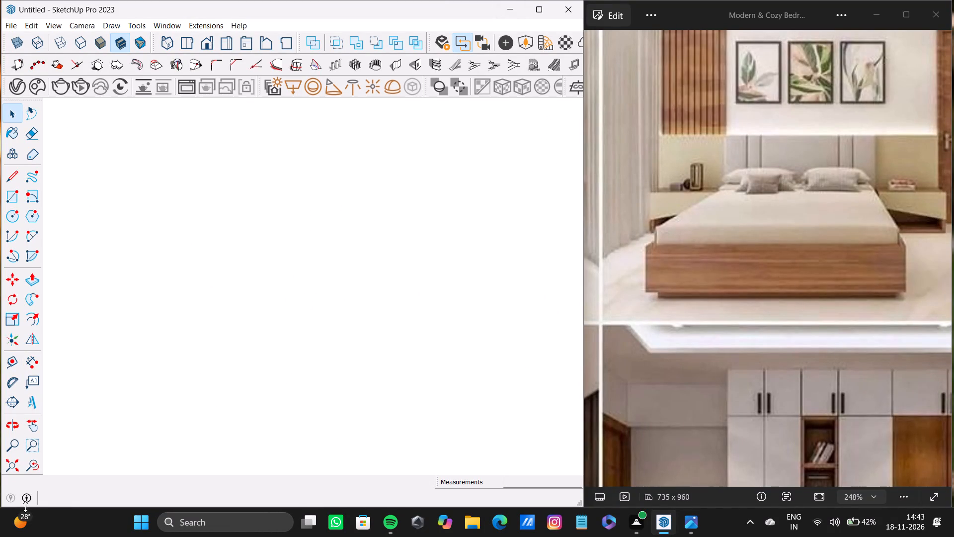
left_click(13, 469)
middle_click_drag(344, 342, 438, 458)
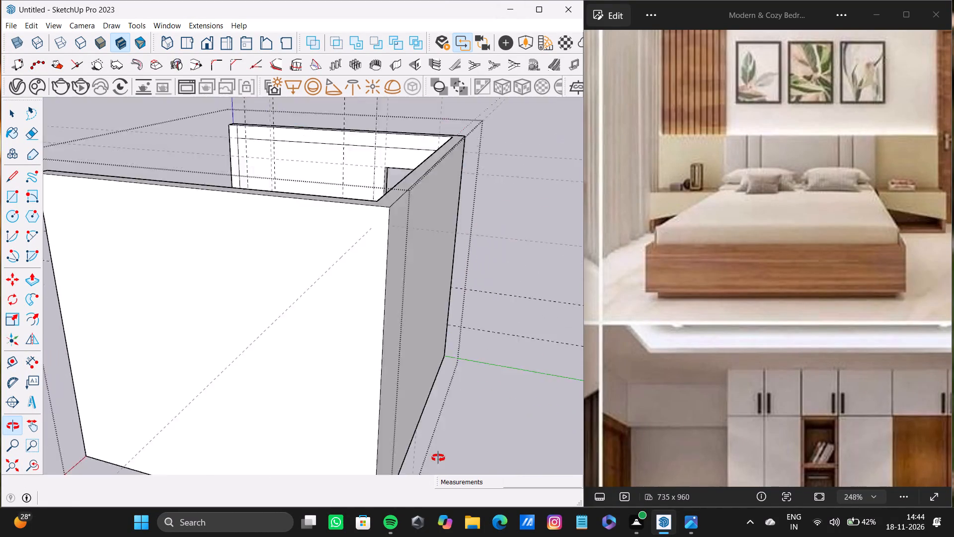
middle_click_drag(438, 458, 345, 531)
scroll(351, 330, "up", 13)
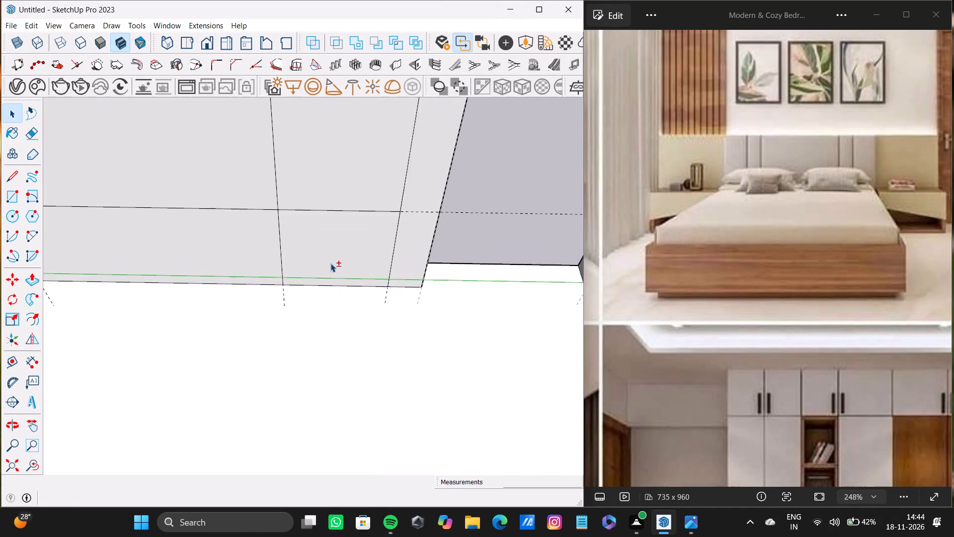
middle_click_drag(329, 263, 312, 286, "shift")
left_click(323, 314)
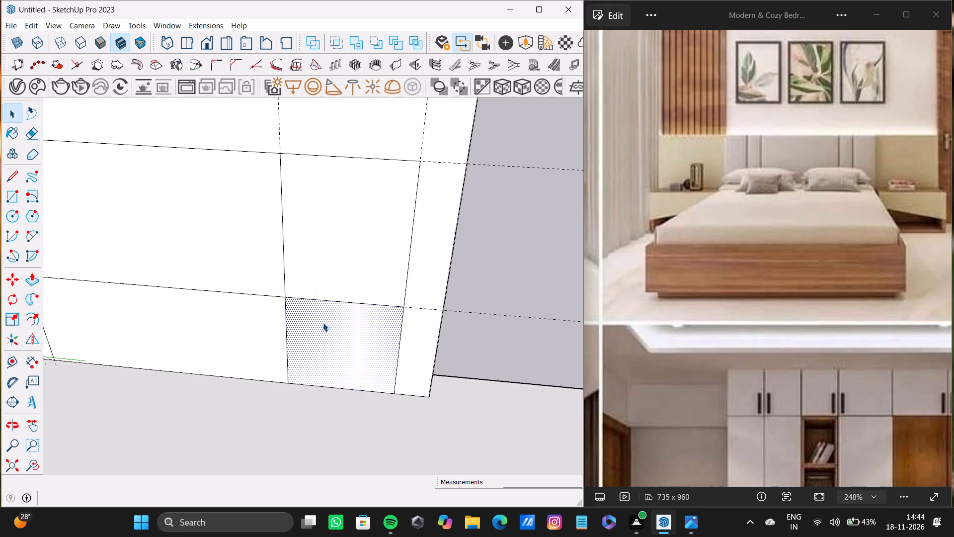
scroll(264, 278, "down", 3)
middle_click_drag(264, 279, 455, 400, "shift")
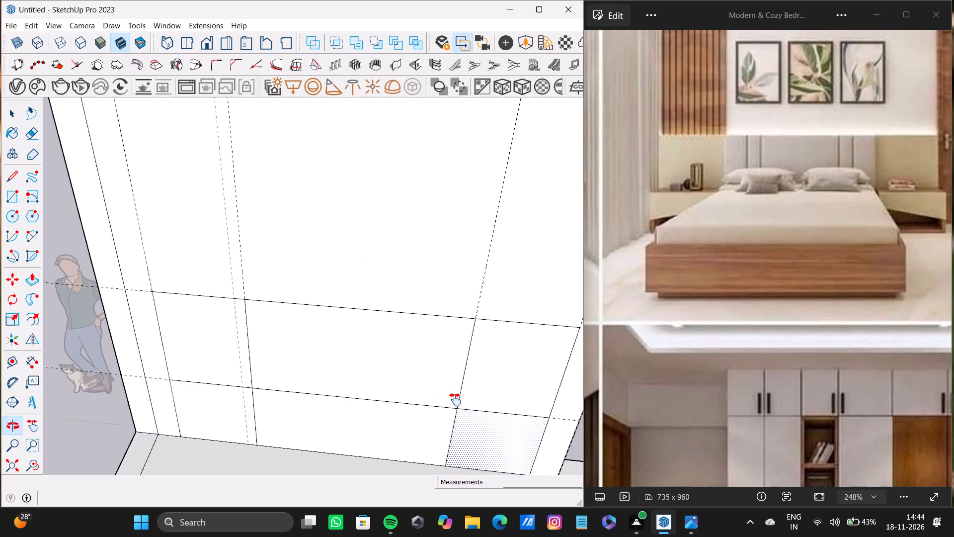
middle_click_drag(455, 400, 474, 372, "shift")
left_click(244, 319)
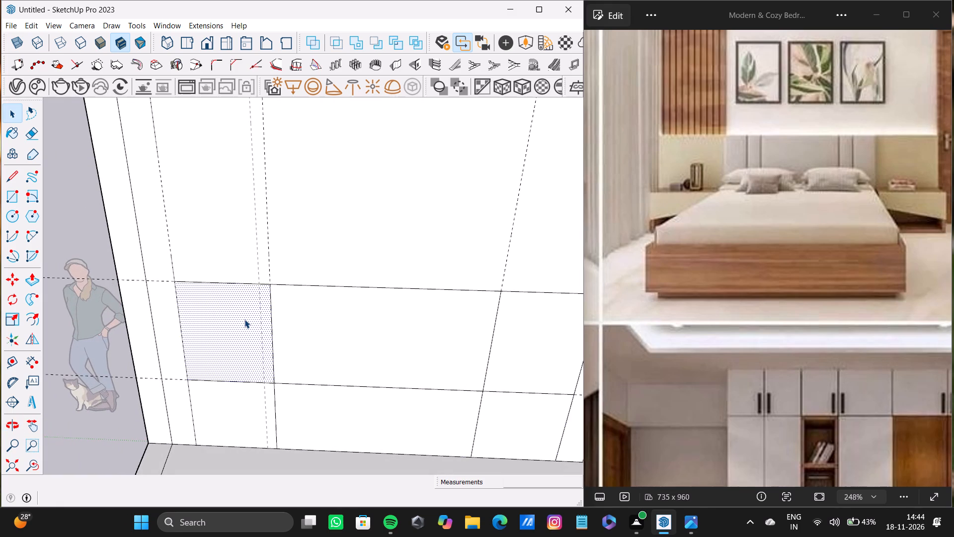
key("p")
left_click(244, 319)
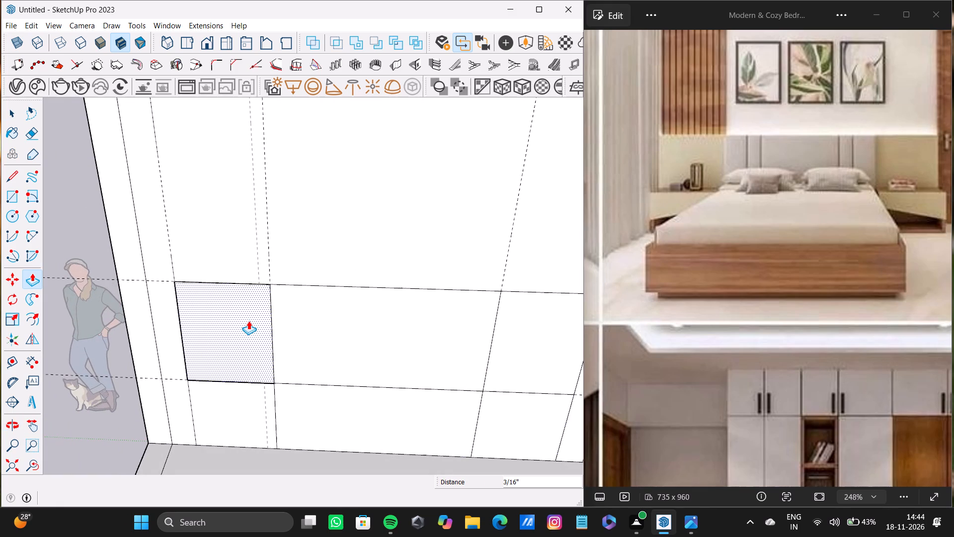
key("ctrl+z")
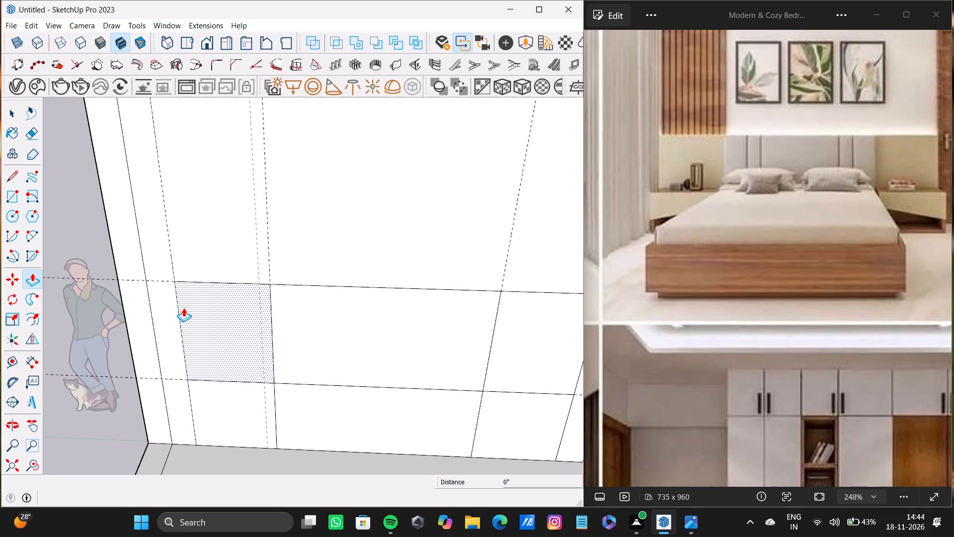
Undo the rectangle drawn below the door-side panel.
key("ctrl+z")
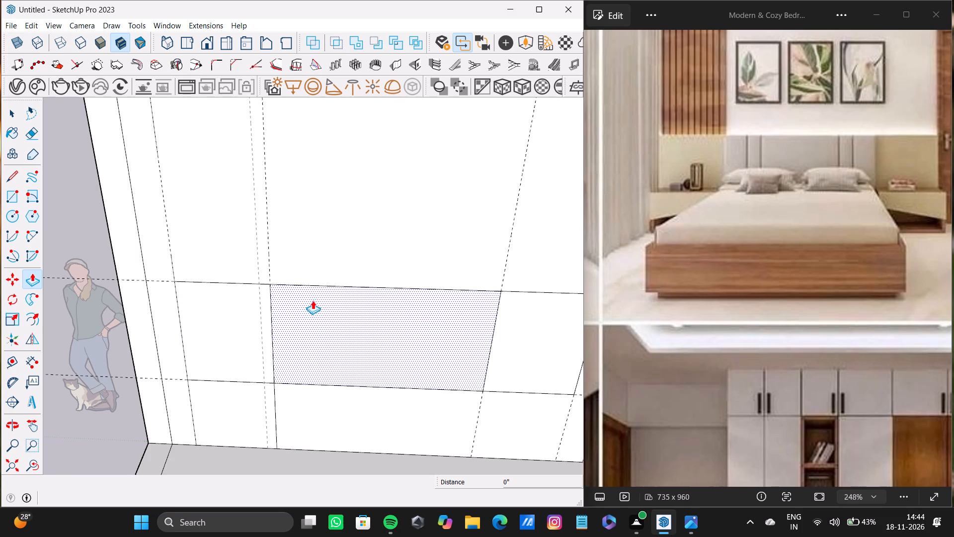
Delete the stray vertical guide just inside the bed-side edge of the side panel farther from the door.
scroll(313, 300, "down", 3)
middle_click_drag(313, 300, 300, 311, "shift")
key("space")
scroll(245, 314, "up", 4)
left_click(269, 310)
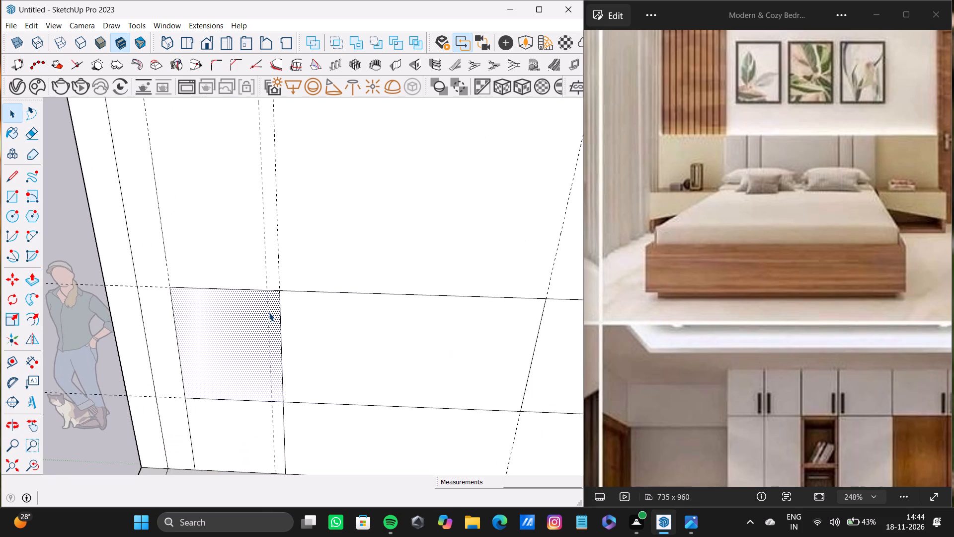
left_click(266, 280)
left_click(268, 277)
left_click(268, 288)
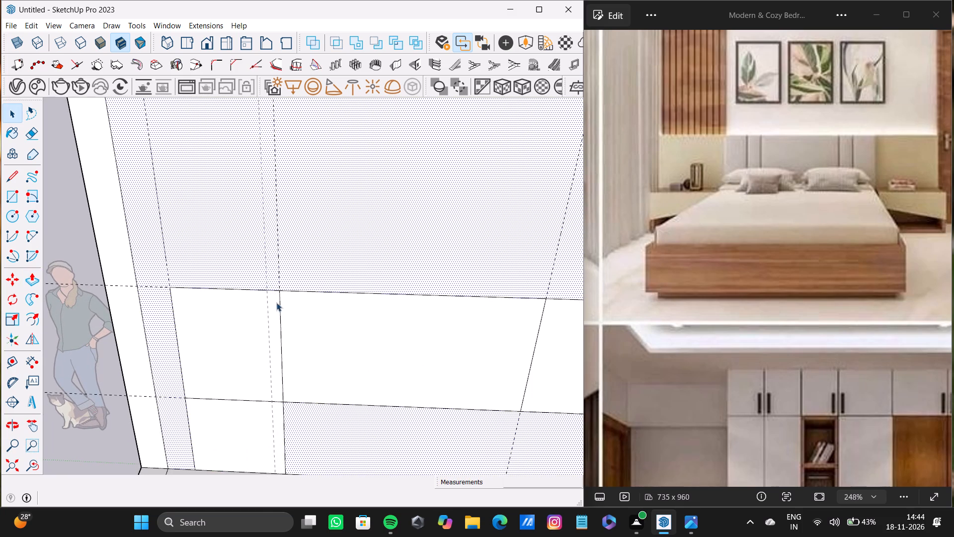
left_click(267, 314)
left_click(269, 322)
scroll(266, 329, "up", 3)
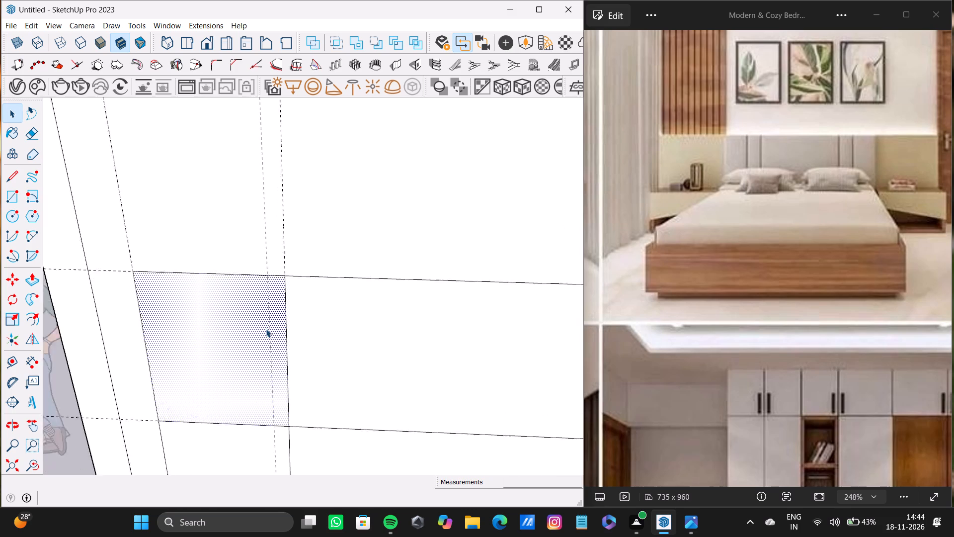
scroll(266, 329, "up", 9)
left_click(262, 225)
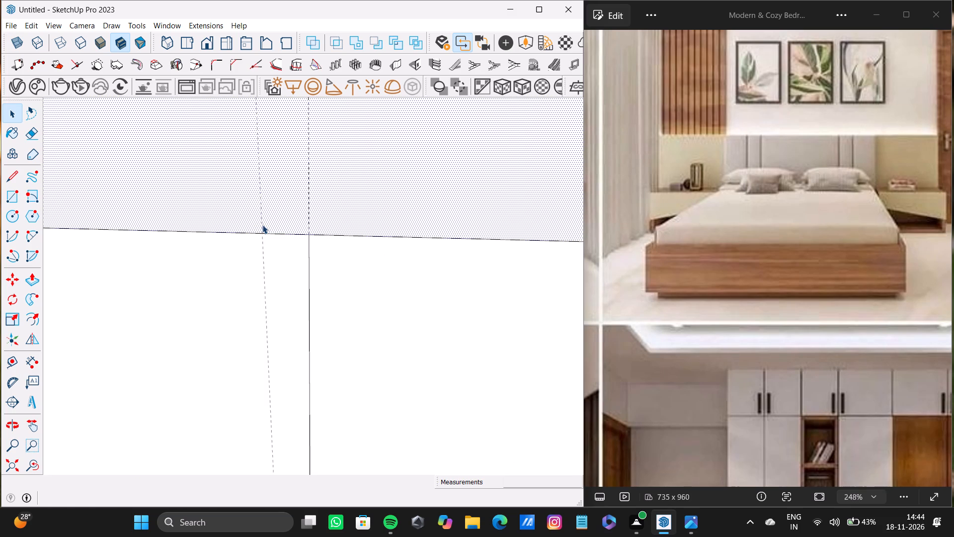
left_click(260, 239)
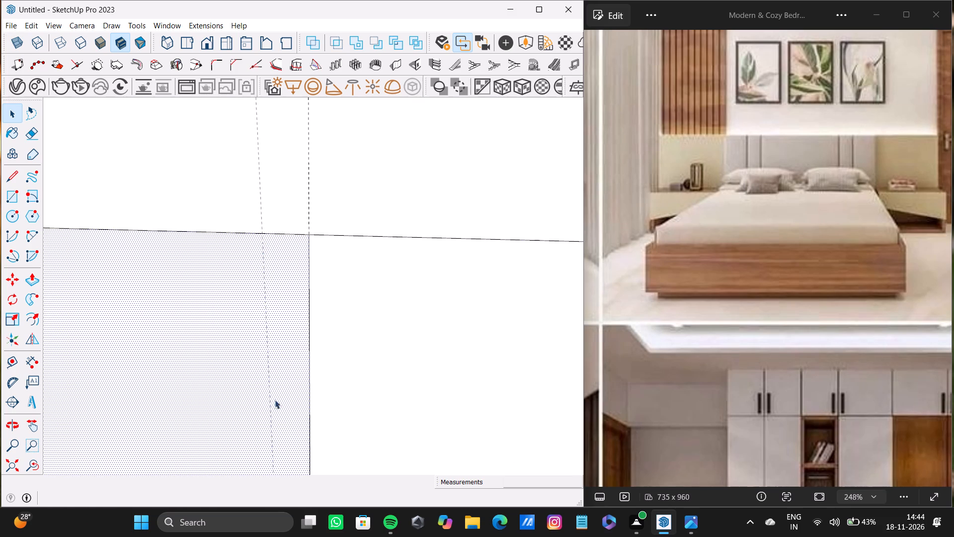
left_click(275, 447)
scroll(258, 341, "down", 12)
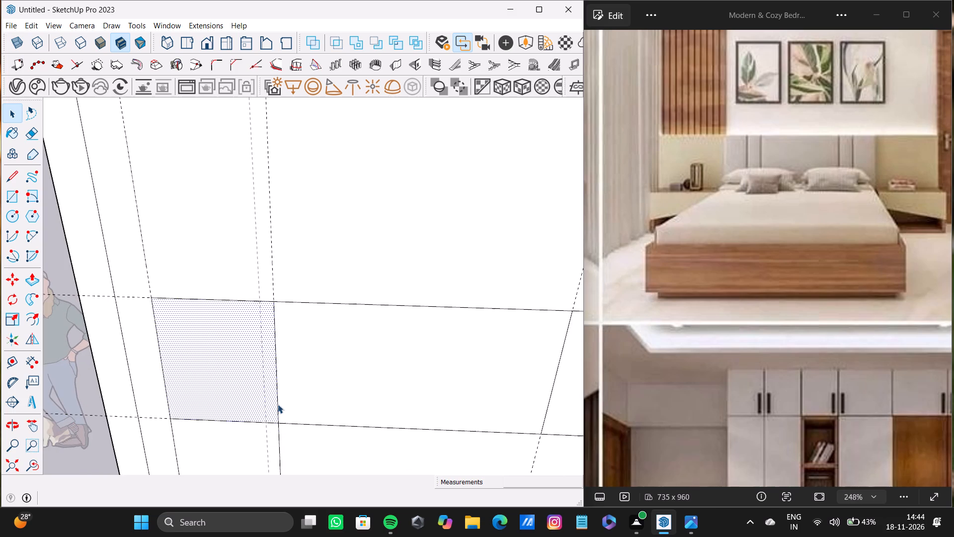
left_click(265, 441)
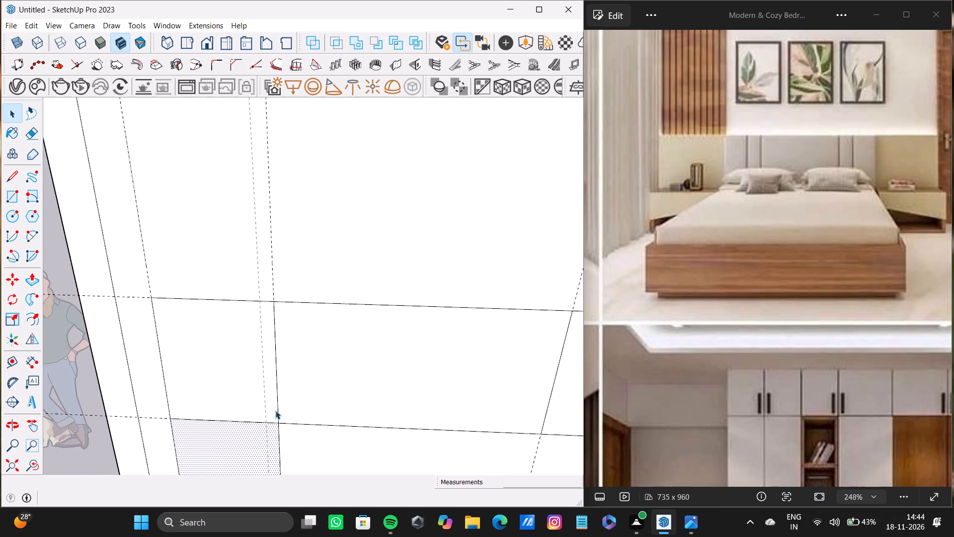
left_click(257, 260)
scroll(257, 274, "down", 2)
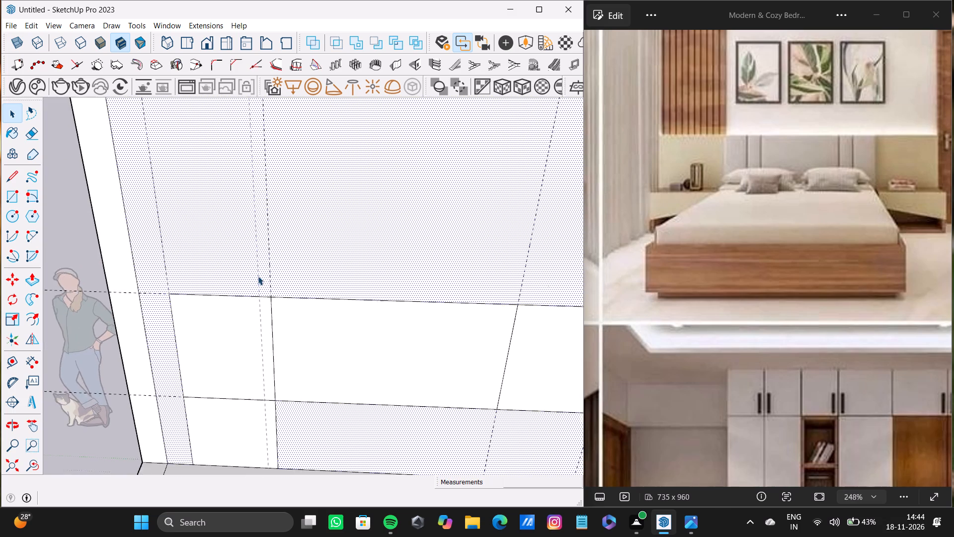
scroll(258, 276, "down", 6)
middle_click_drag(259, 276, 291, 367)
double_click(99, 247)
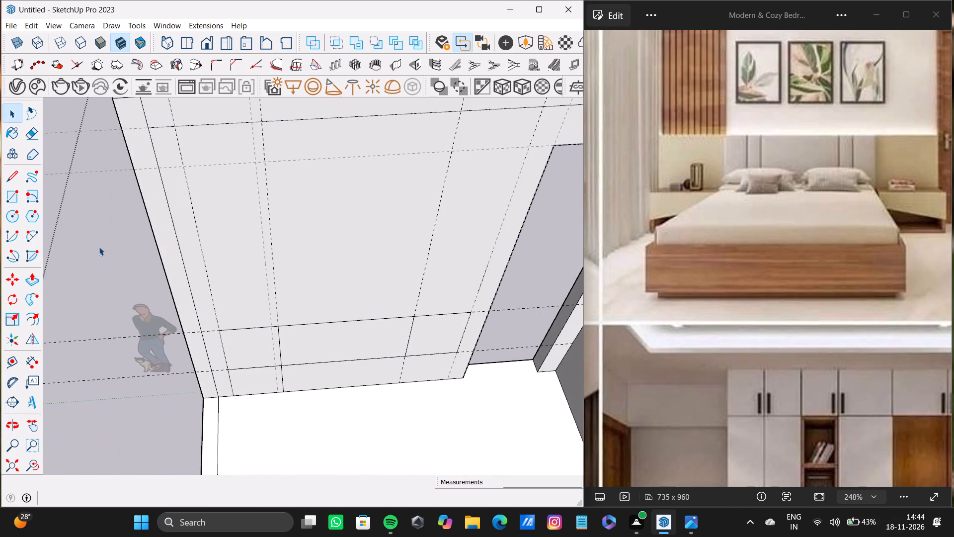
left_click(99, 247)
key("space")
left_click(106, 226)
scroll(112, 223, "down", 4)
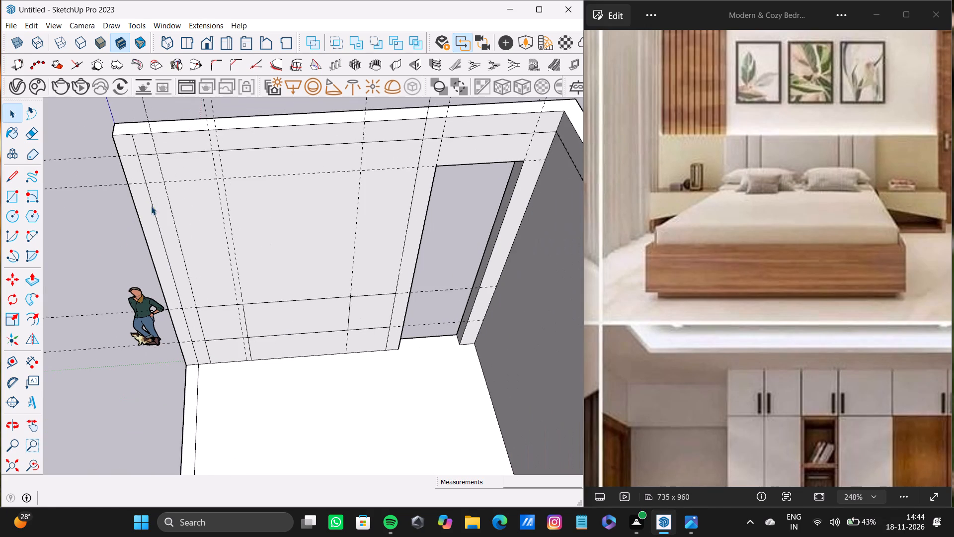
scroll(209, 123, "up", 2)
left_click(206, 112)
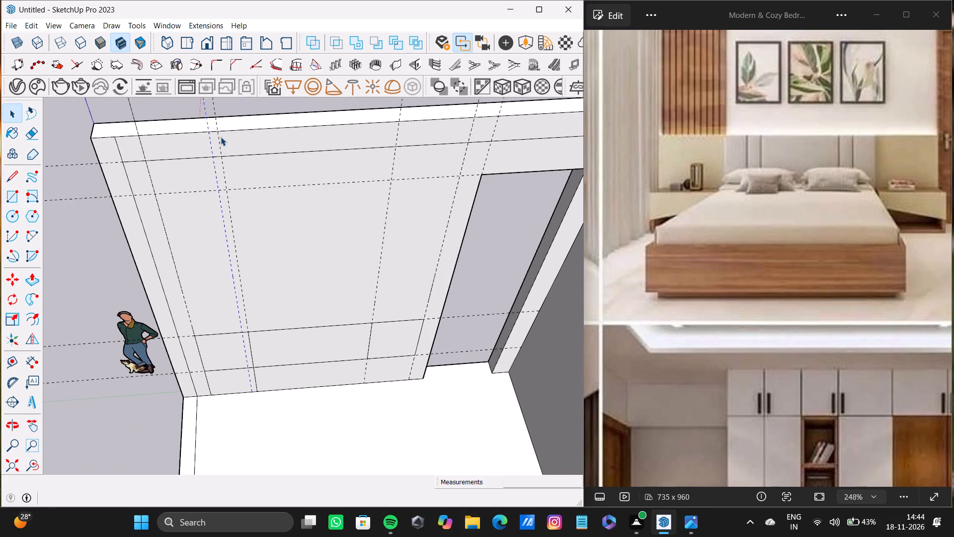
key("Delete")
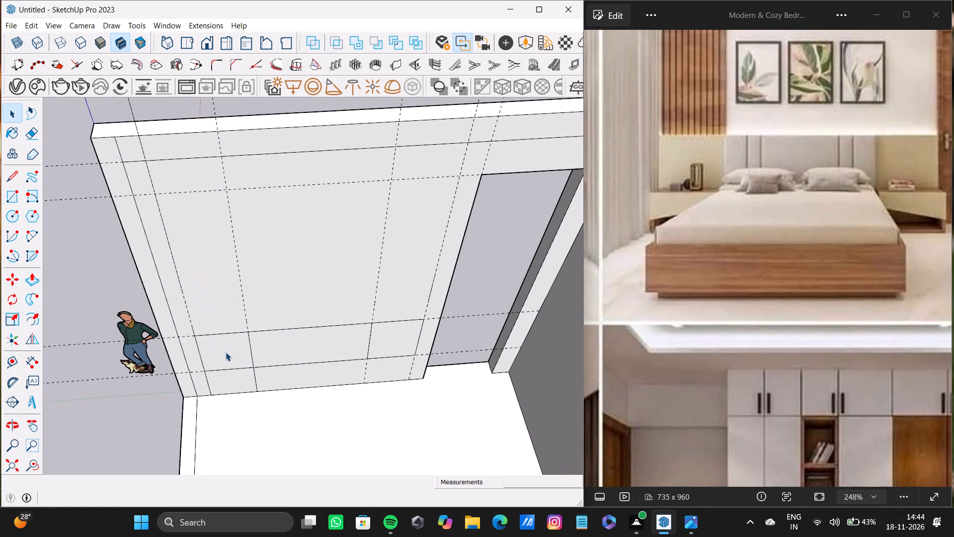
Reopen the bed wall group for editing around the side panel farther from the door.
double_click(226, 352)
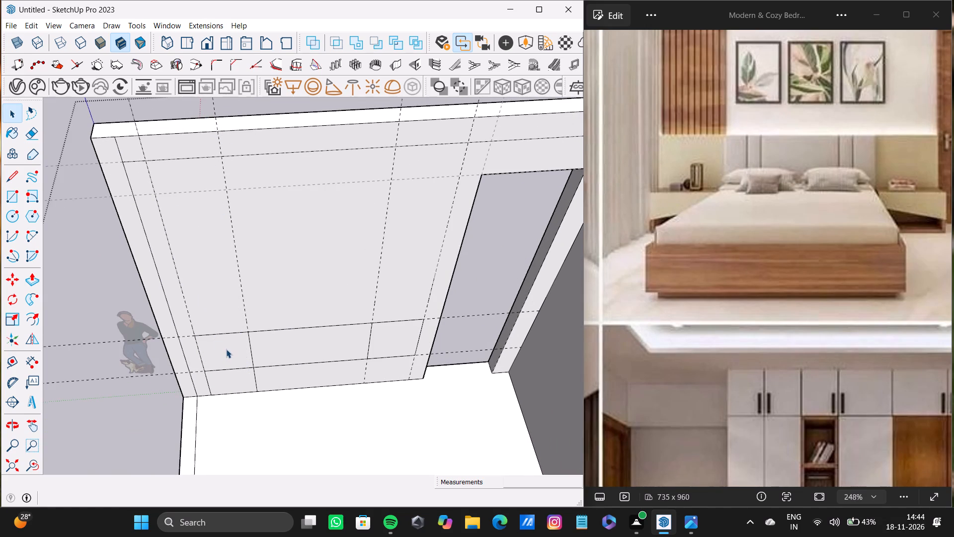
middle_click_drag(228, 351, 186, 323)
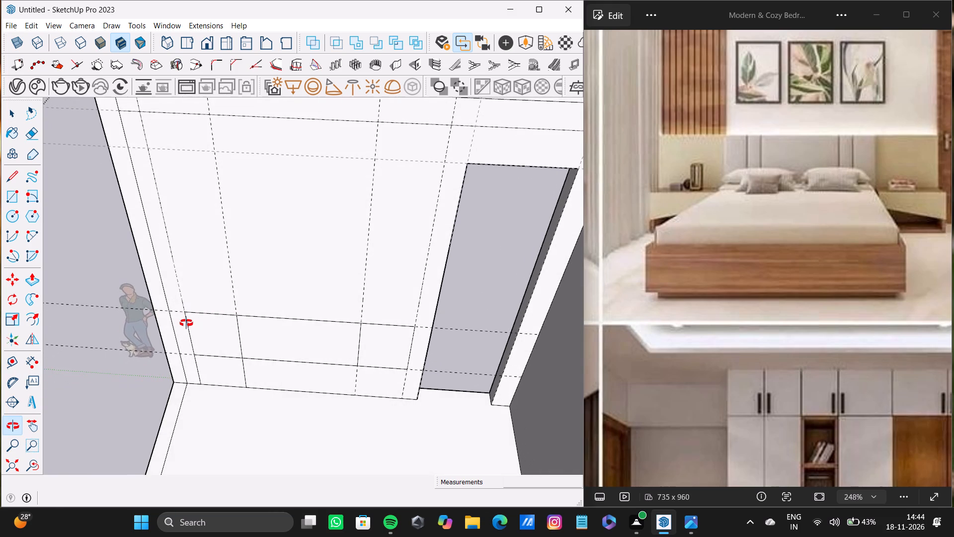
middle_click_drag(186, 323, 186, 323)
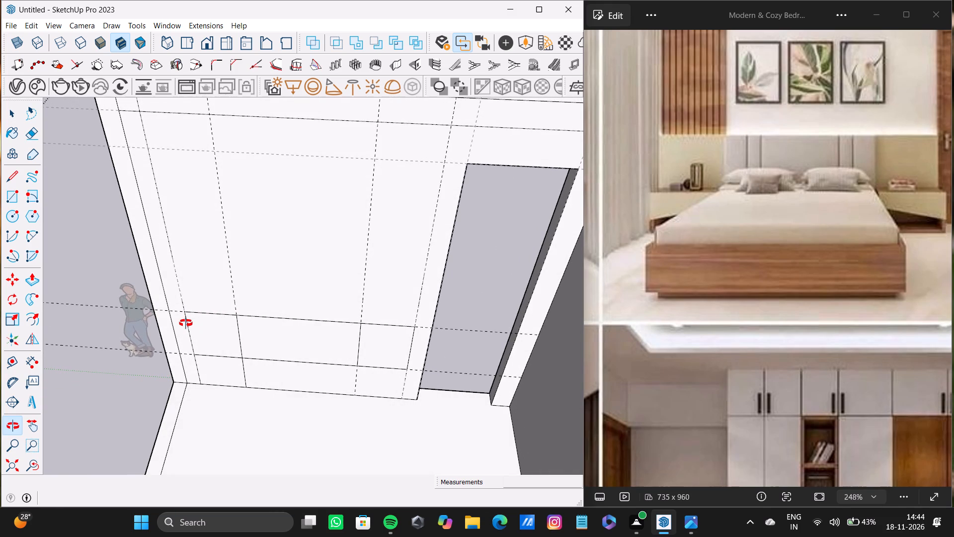
middle_click_drag(186, 323, 192, 262)
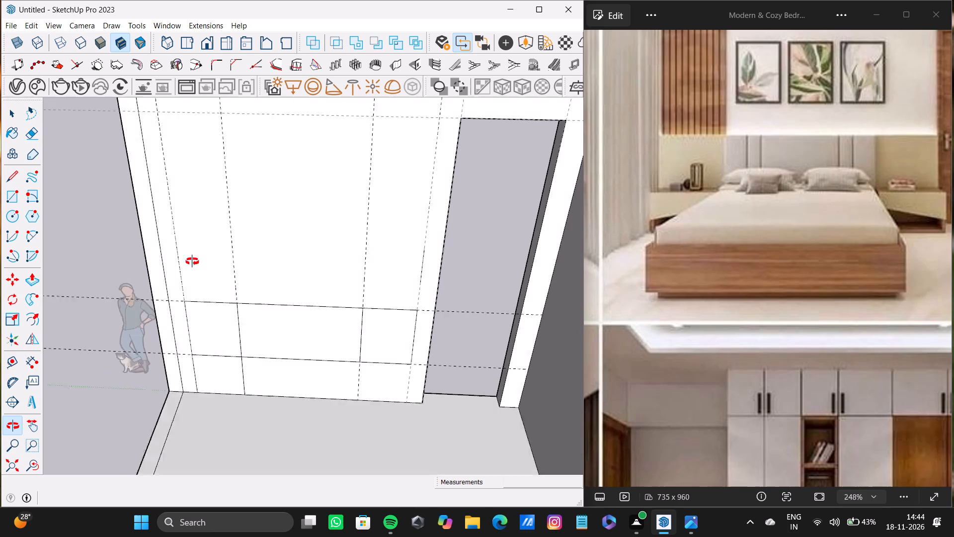
middle_click_drag(192, 262, 192, 269)
scroll(230, 335, "up", 9)
middle_click_drag(239, 308, 332, 316, "shift")
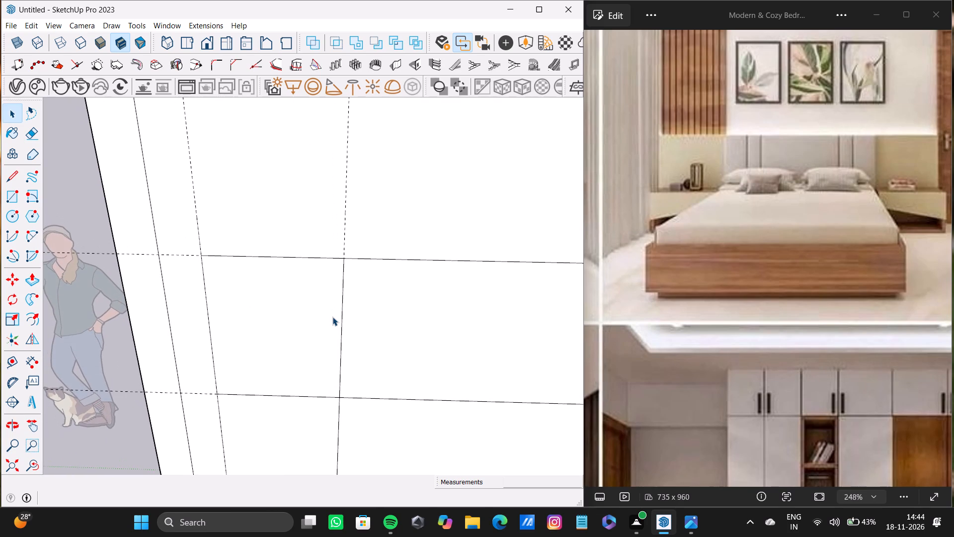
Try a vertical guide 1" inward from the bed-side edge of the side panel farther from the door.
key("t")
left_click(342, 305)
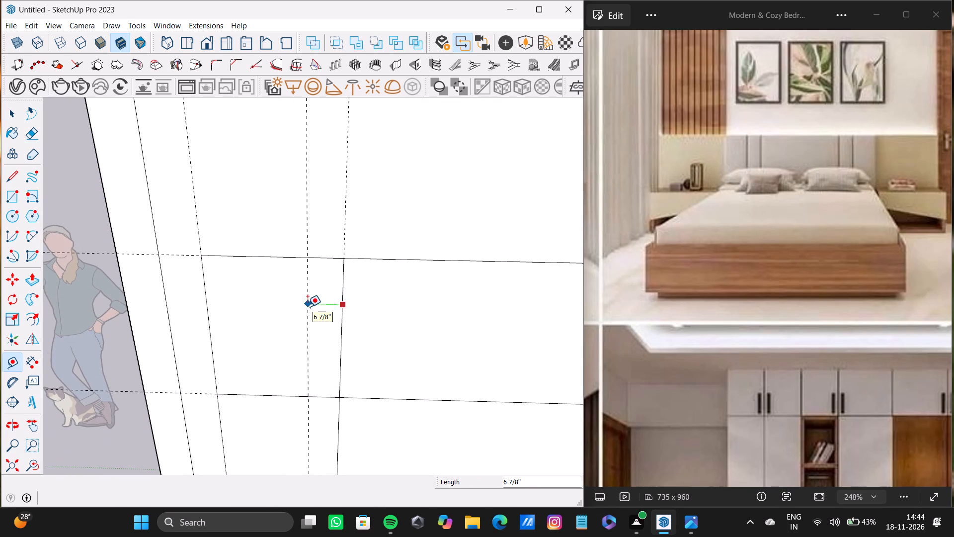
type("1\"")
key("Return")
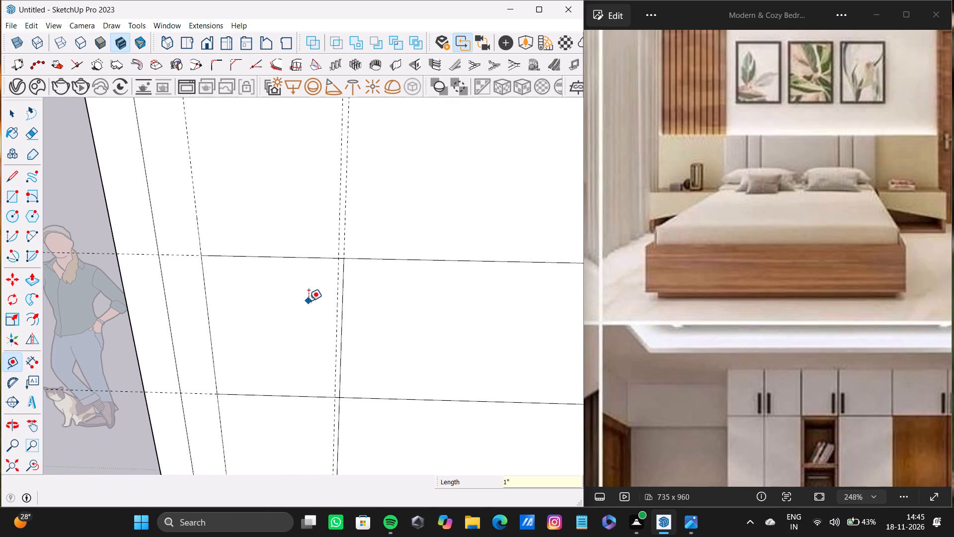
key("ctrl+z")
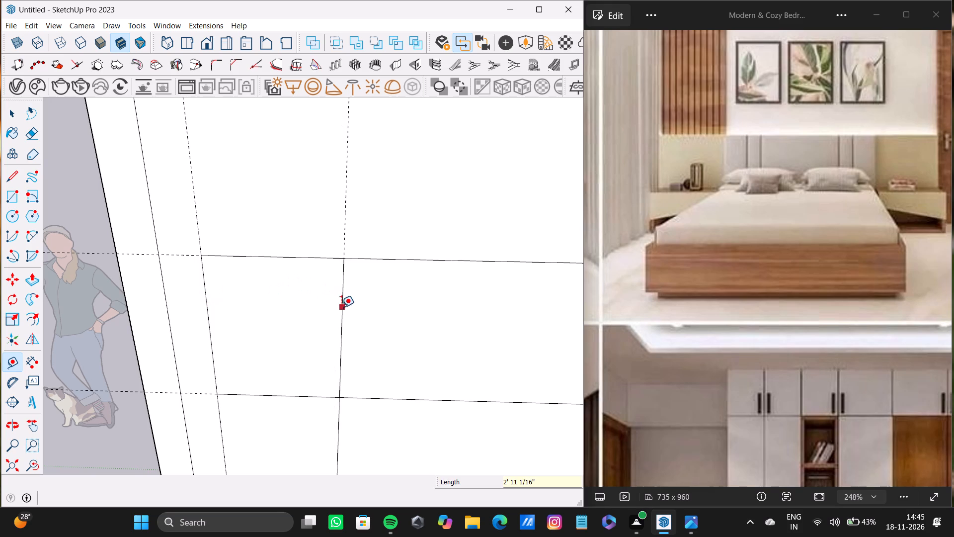
Place vertical guides 3" inward from the bed-side and outer edges of the side panel farther from the door.
left_click(341, 307)
key("3")
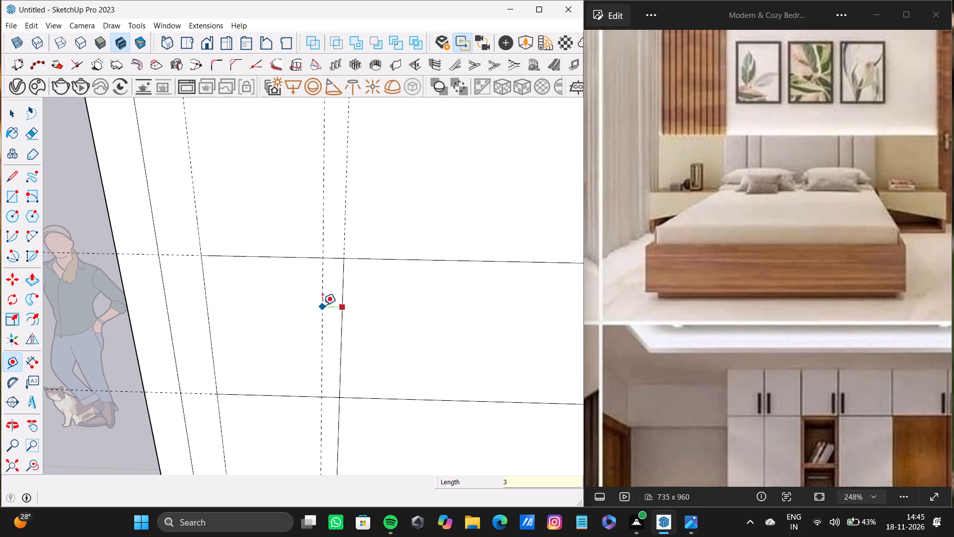
key("shift+quotedbl")
key("Return")
left_click(209, 325)
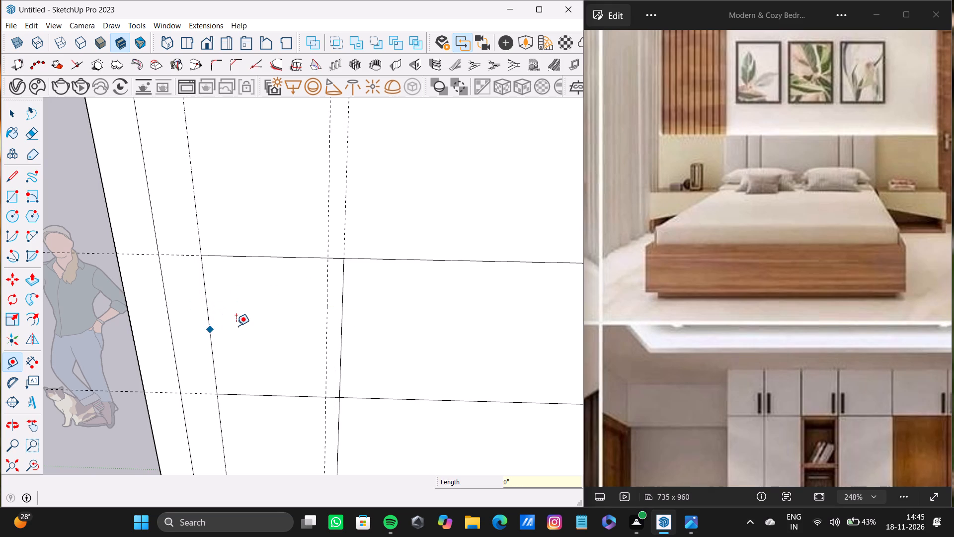
key("3")
key("shift+quotedbl")
key("Return")
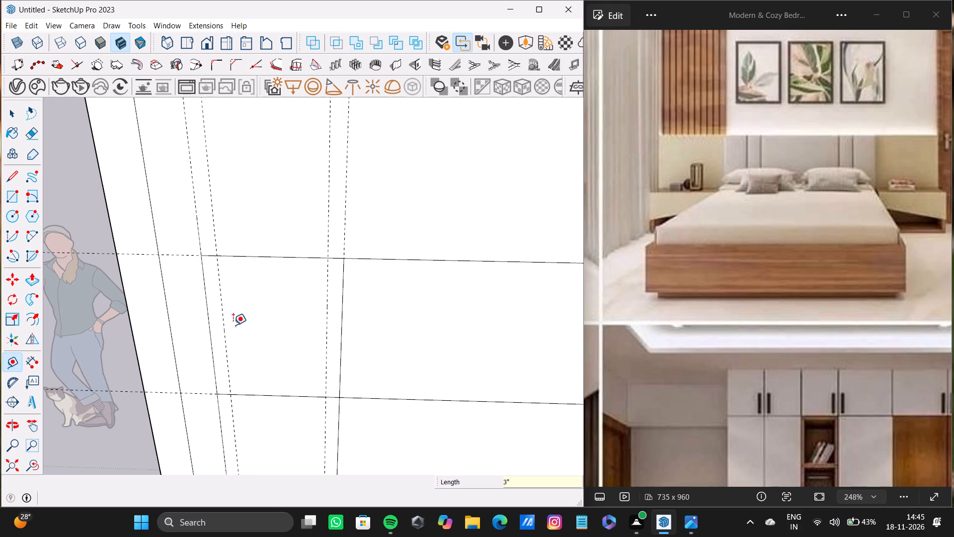
Place a horizontal guide 3" below the upper edge of the same side panel.
left_click(282, 258)
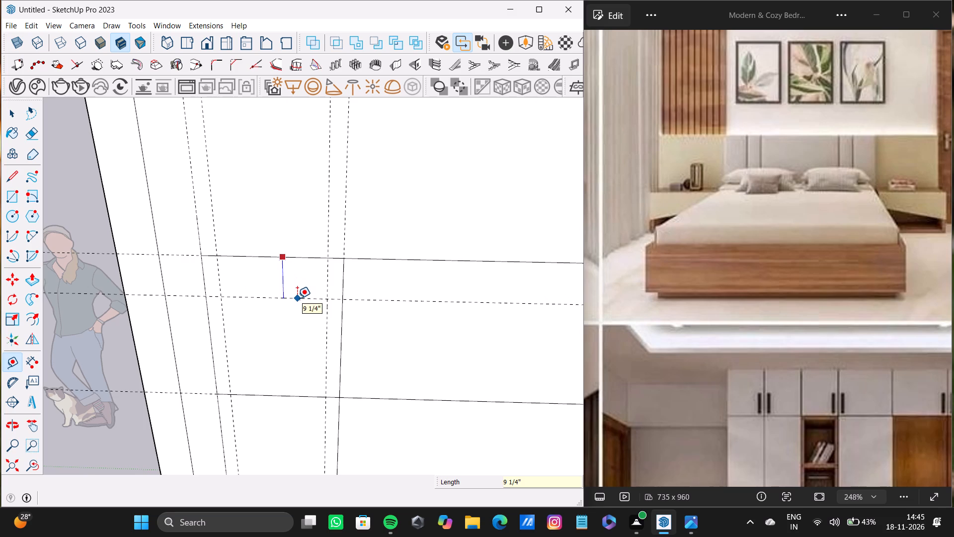
key("3")
key("shift+quotedbl")
key("Return")
scroll(298, 294, "down", 4)
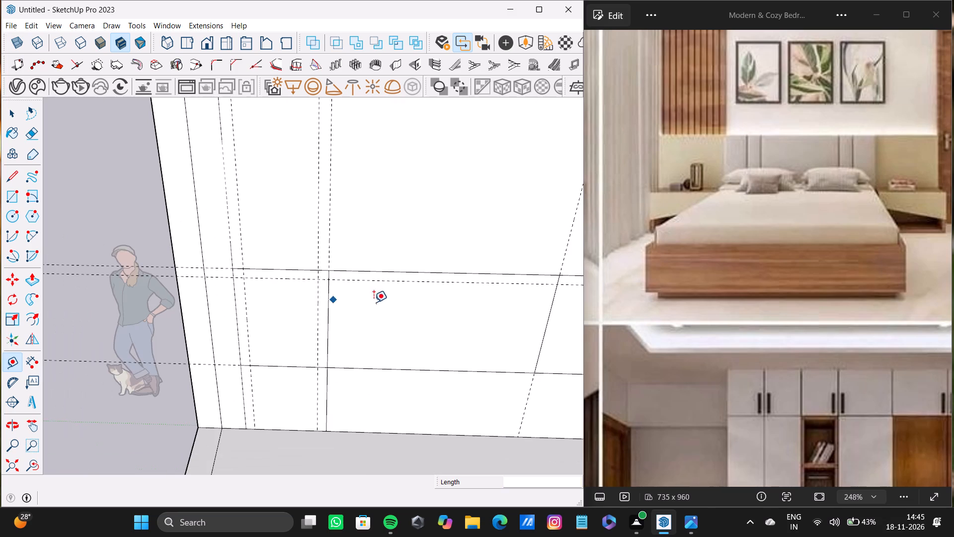
Place vertical guides 3" inward from the bed-side and outer edges of the side panel nearer the door.
middle_click_drag(374, 302, 254, 317, "shift")
left_click(428, 351)
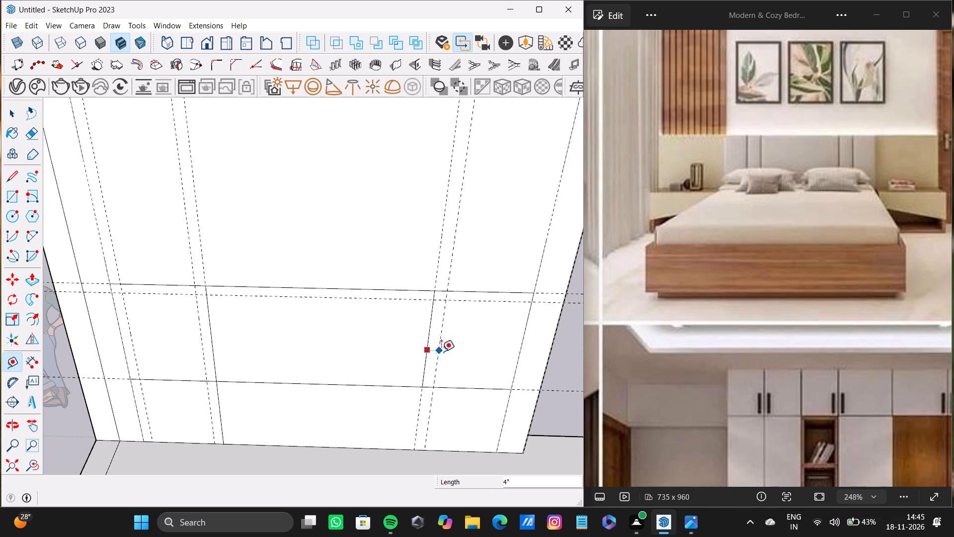
type("3\"")
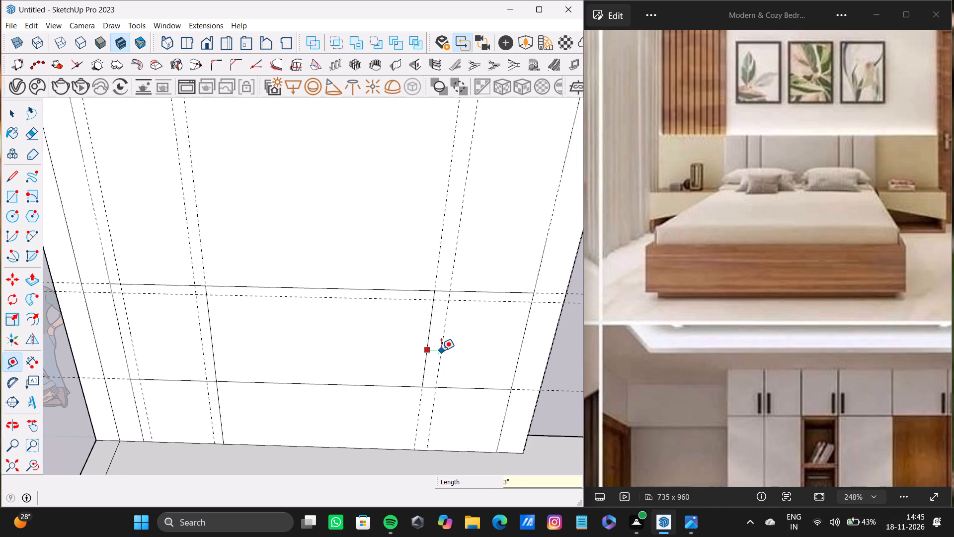
key("space")
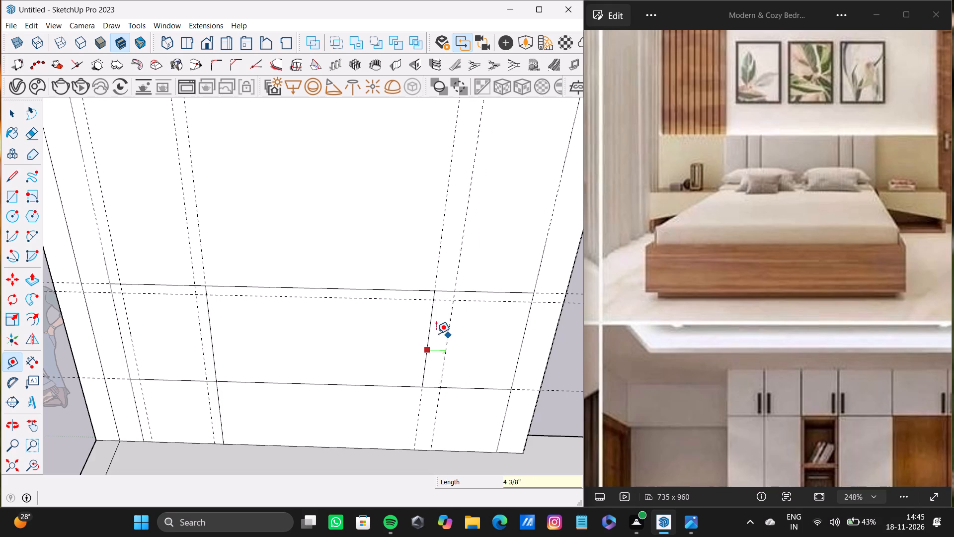
key("space")
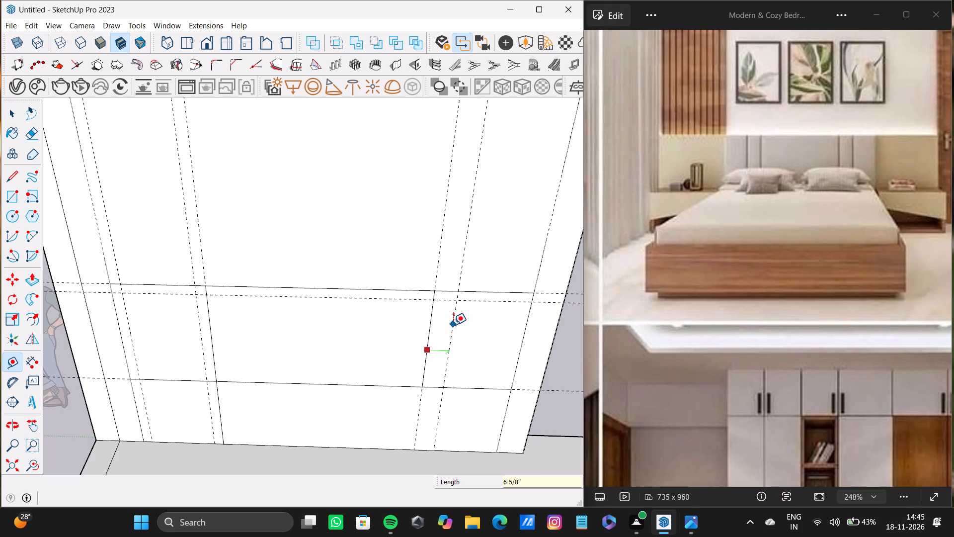
key("3")
key("shift+quotedbl")
key("Return")
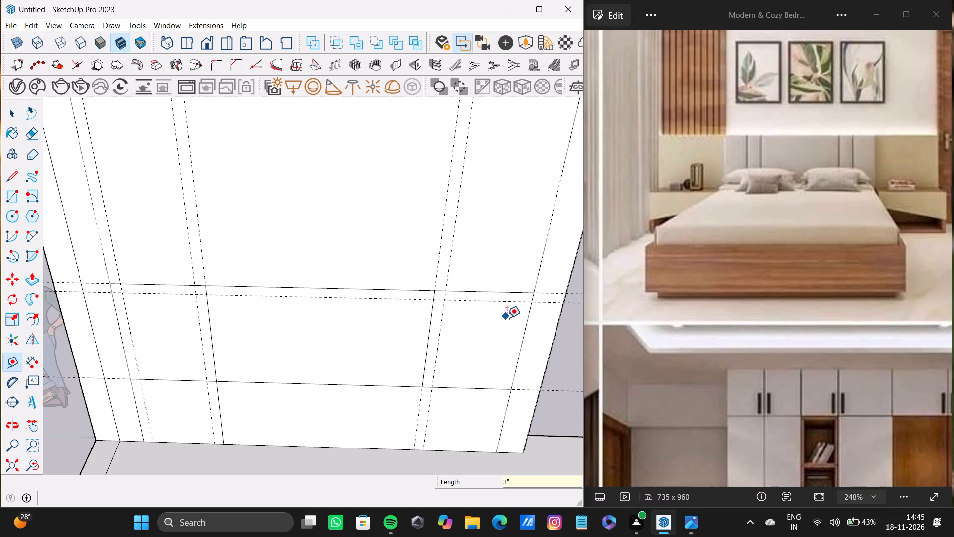
left_click(527, 318)
type("3\"")
key("Return")
Draw an arc between the 3" guides to round the outer upper corner of the side panel farther from the door.
scroll(124, 310, "up", 7)
middle_click_drag(115, 289, 183, 301, "shift")
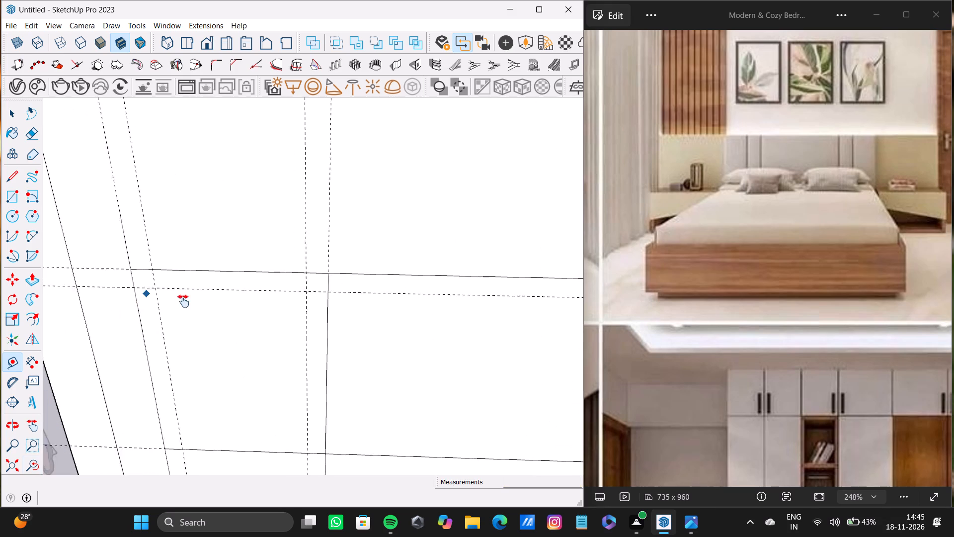
middle_click_drag(183, 301, 242, 308, "shift")
middle_click_drag(239, 307, 200, 304)
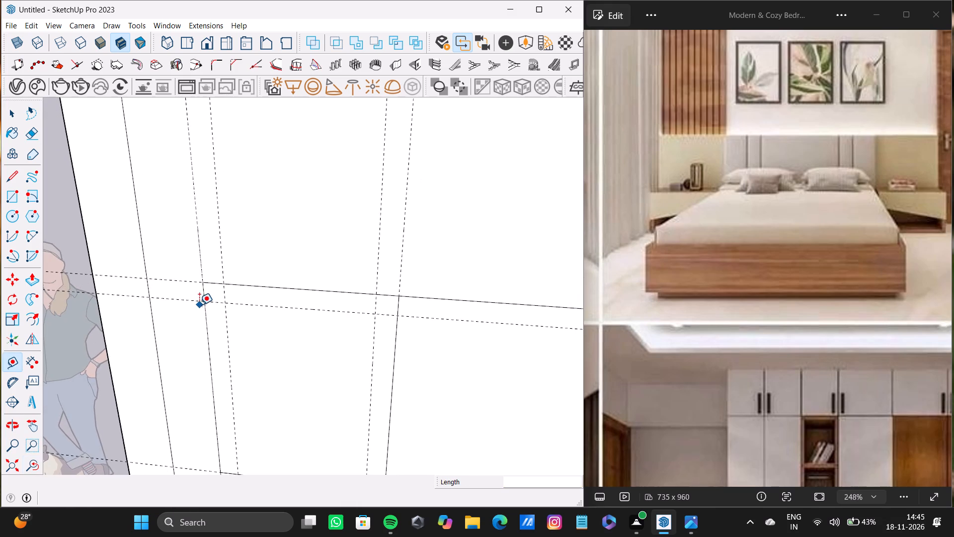
key("a")
scroll(201, 321, "up", 4)
middle_click_drag(201, 321, 236, 349, "shift")
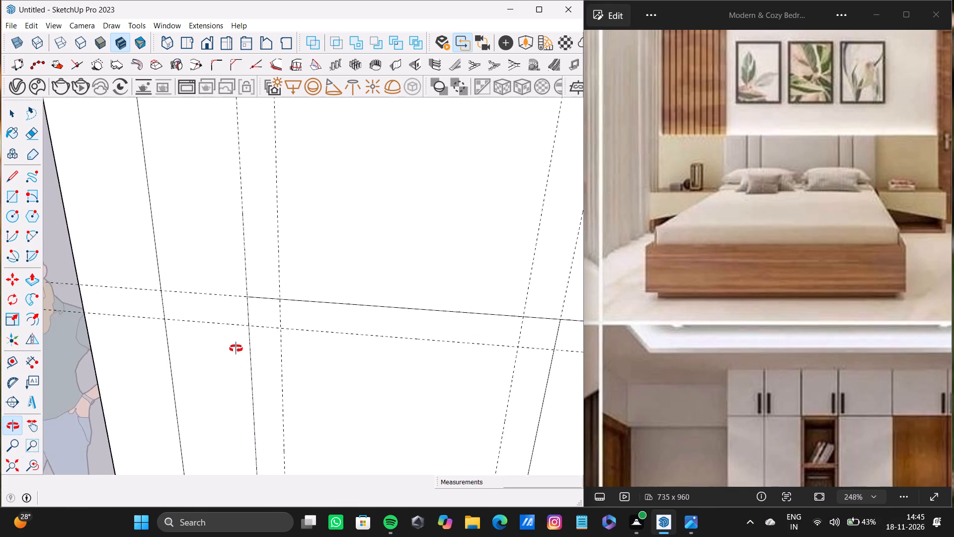
middle_click_drag(236, 349, 227, 345, "shift")
scroll(245, 314, "up", 4)
left_click(226, 308)
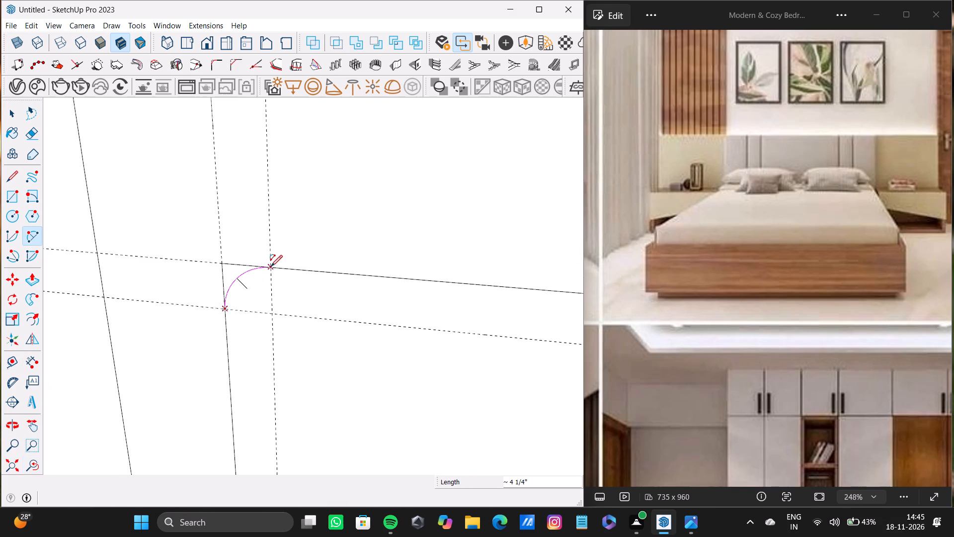
left_click(271, 267)
left_click(253, 265)
Draw a 3" radius arc across the bed-side upper corner of the same side panel.
scroll(264, 287, "down", 8)
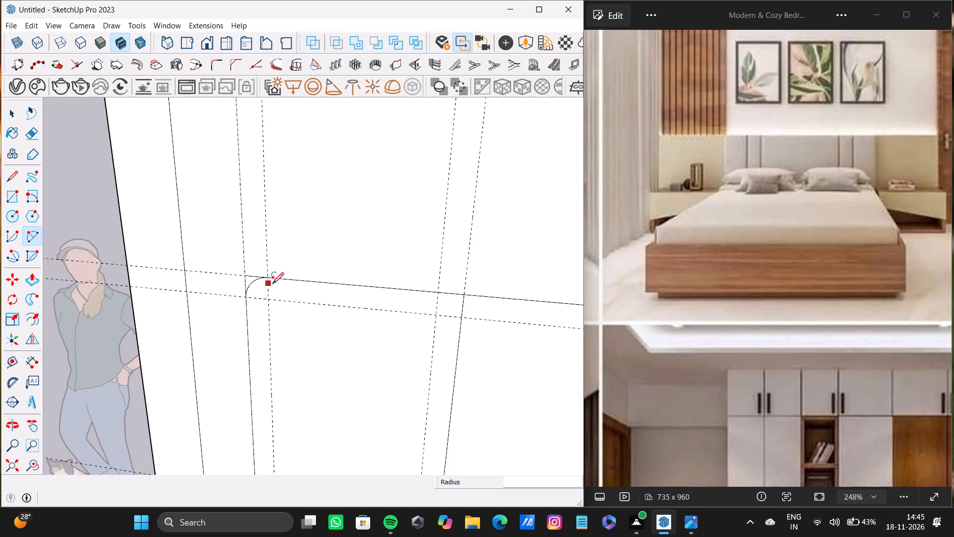
middle_click_drag(282, 282, 171, 256, "shift")
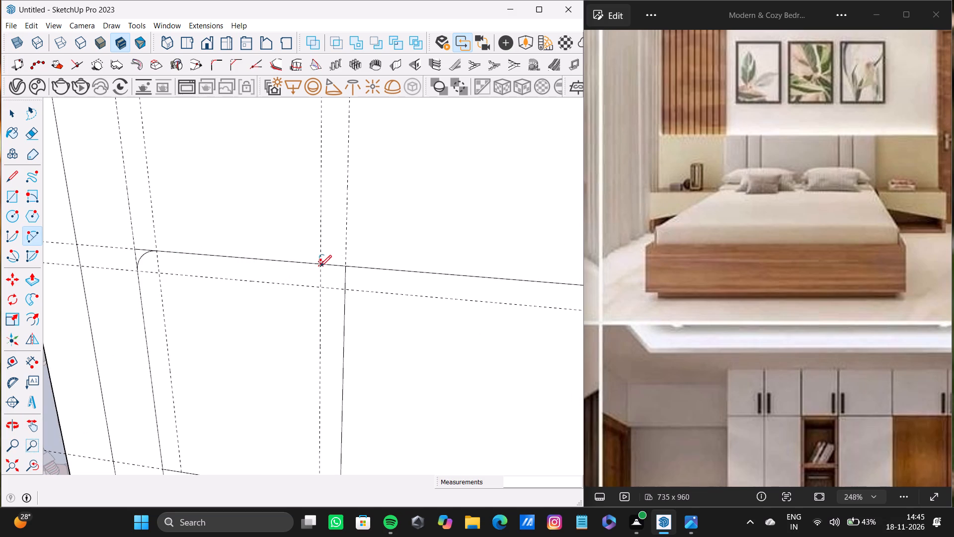
scroll(264, 306, "down", 3)
middle_click_drag(265, 305, 211, 292, "shift")
scroll(251, 267, "up", 7)
left_click(248, 258)
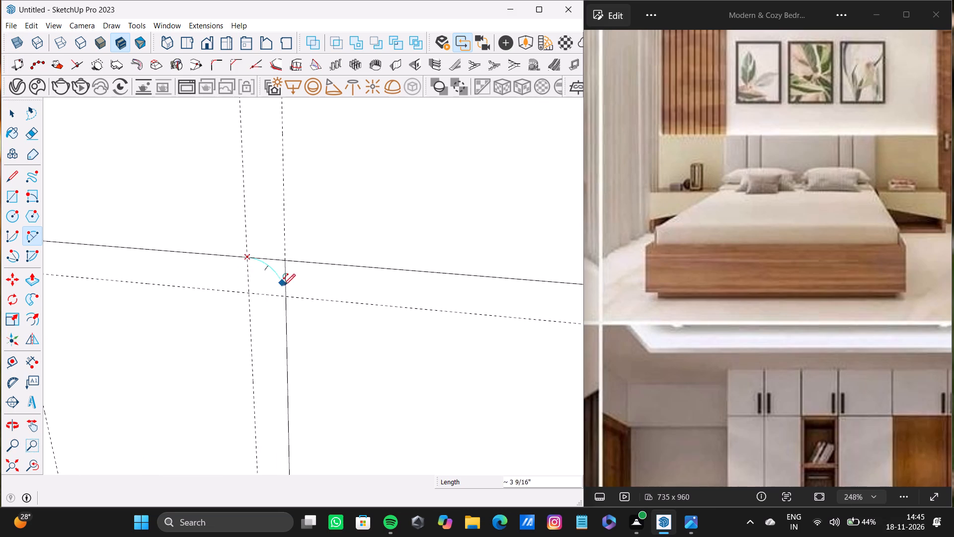
left_click(289, 295)
left_click(284, 277)
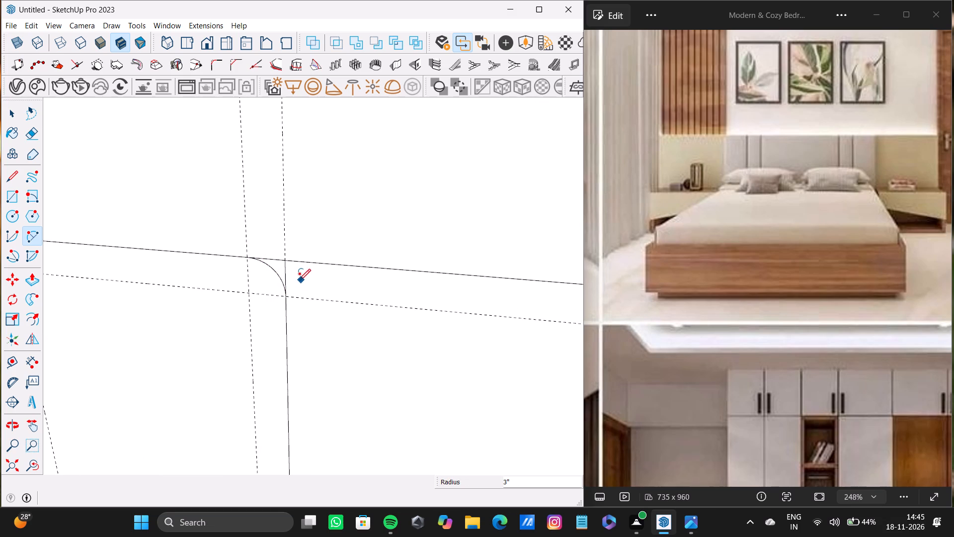
Place vertical guides 3" inside the headboard area from both of its side edges.
key("space")
key("t")
left_click(285, 268)
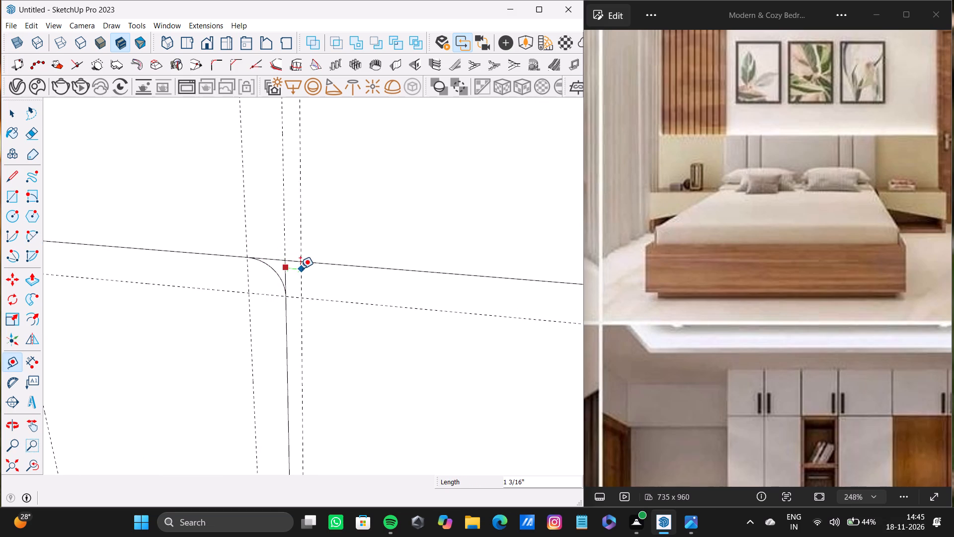
type("3\"")
key("Return")
scroll(317, 280, "down", 17)
middle_click_drag(392, 304, 242, 309, "shift")
scroll(346, 305, "up", 6)
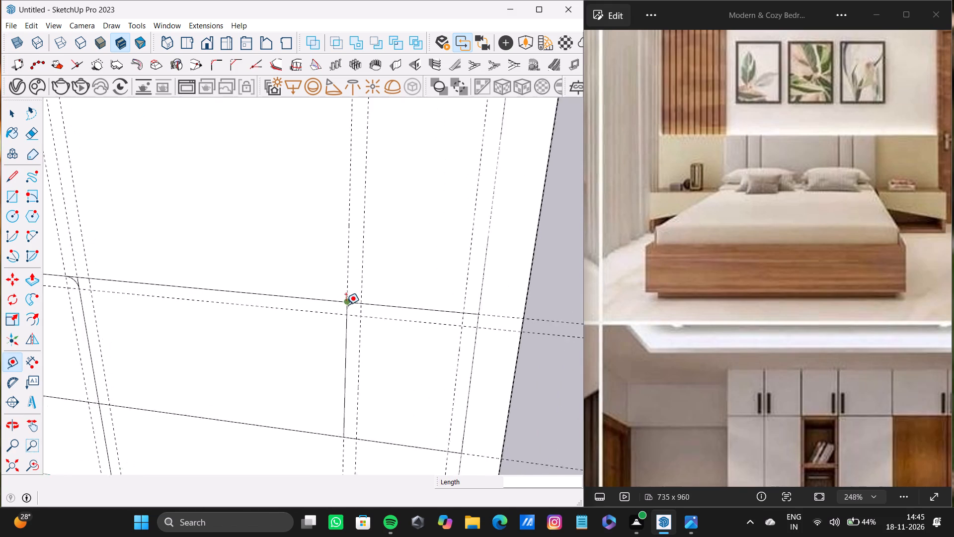
scroll(346, 305, "up", 2)
left_click(350, 315)
key("3")
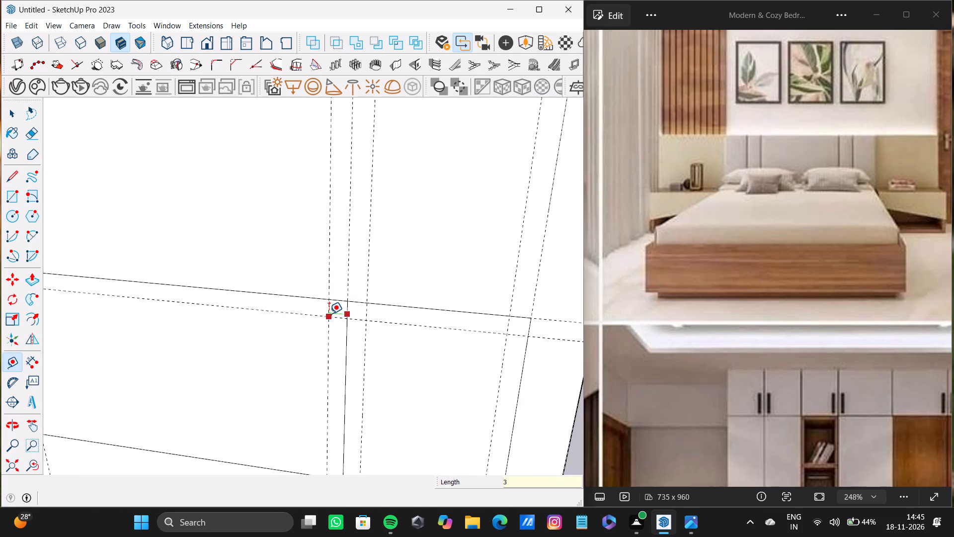
key("shift+quotedbl")
key("Return")
Draw an arc between the 3" guides to round the bed-side upper corner of the side panel nearer the door.
key("space")
key("a")
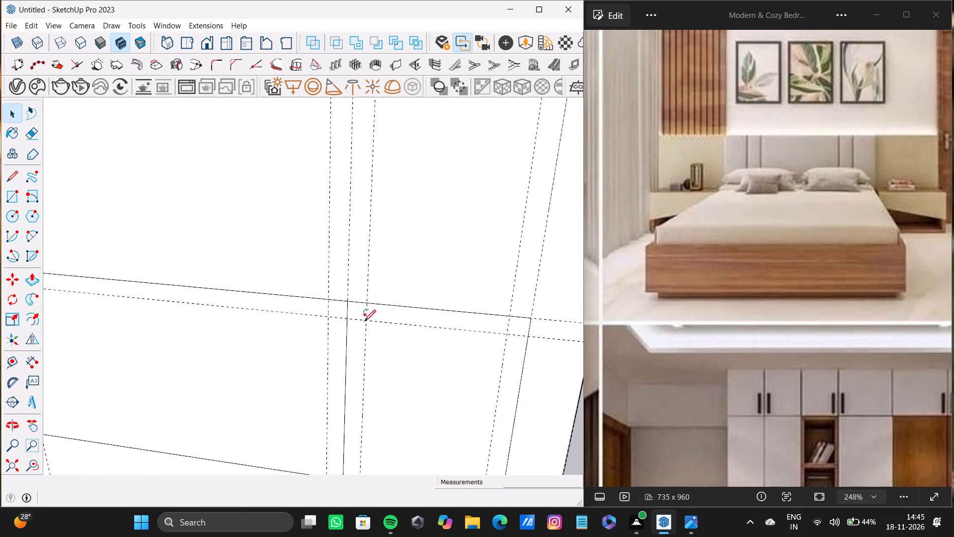
scroll(352, 321, "up", 5)
middle_click_drag(357, 323, 317, 314)
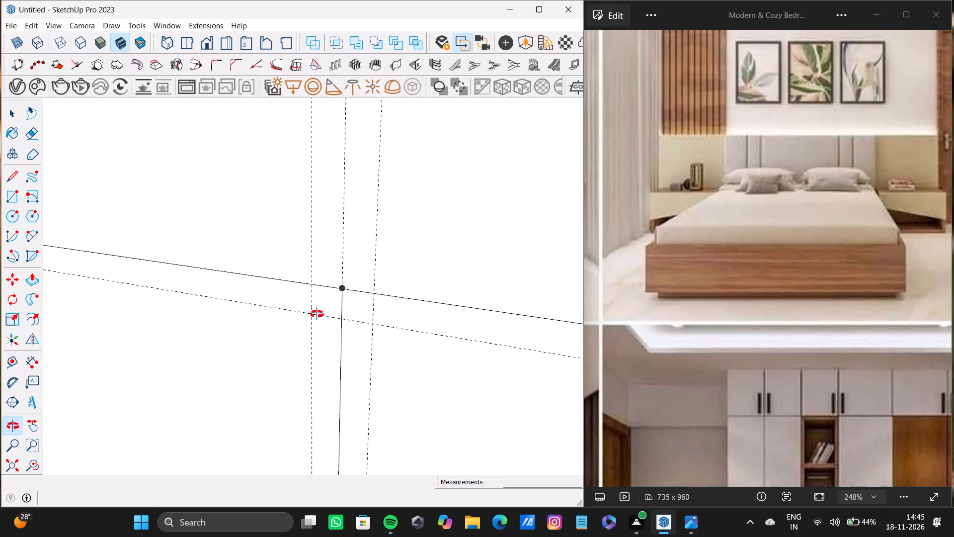
middle_click_drag(317, 314, 318, 314)
scroll(358, 317, "up", 6)
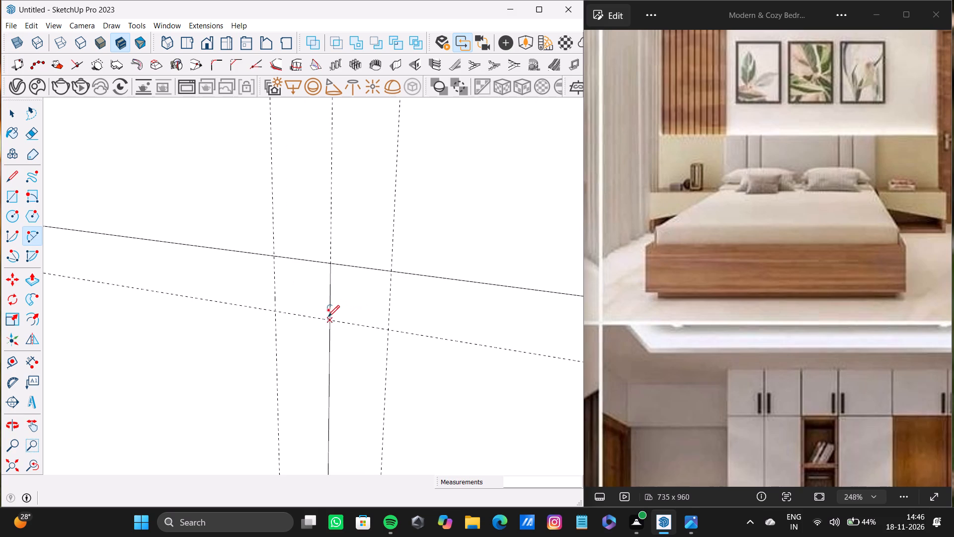
left_click(328, 317)
left_click(391, 275)
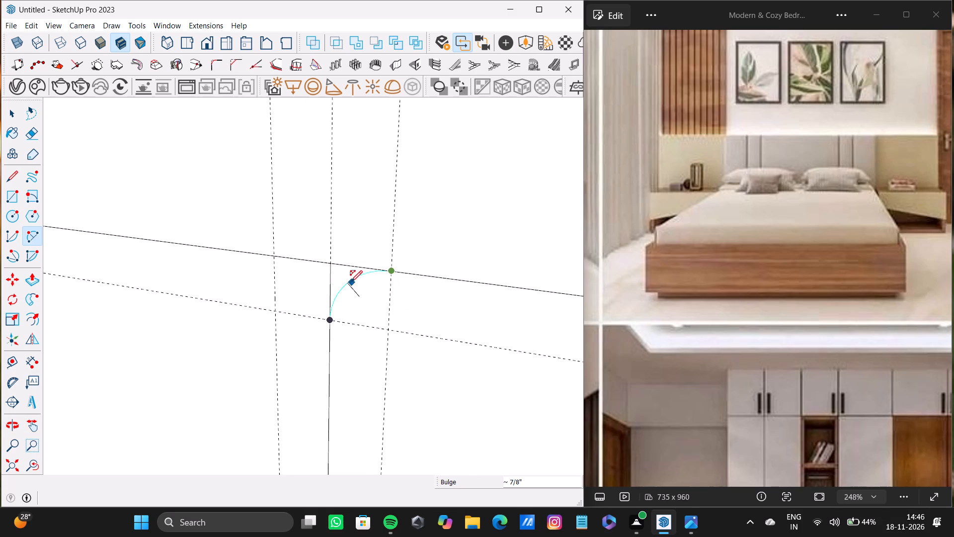
left_click(350, 281)
Draw a 3" radius arc across the outer upper corner of the side panel nearer the door.
scroll(357, 305, "down", 8)
middle_click_drag(357, 305, 265, 263, "shift")
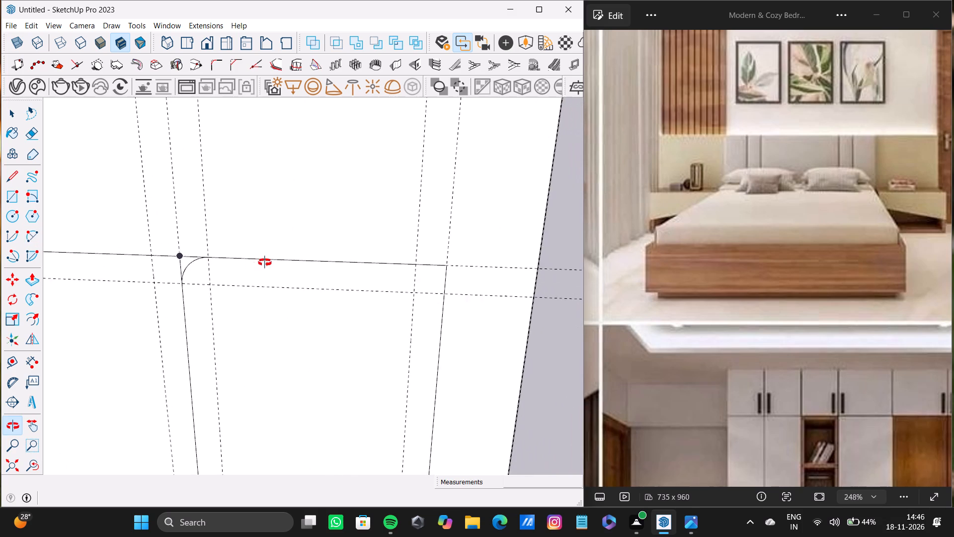
middle_click_drag(265, 263, 340, 281, "shift")
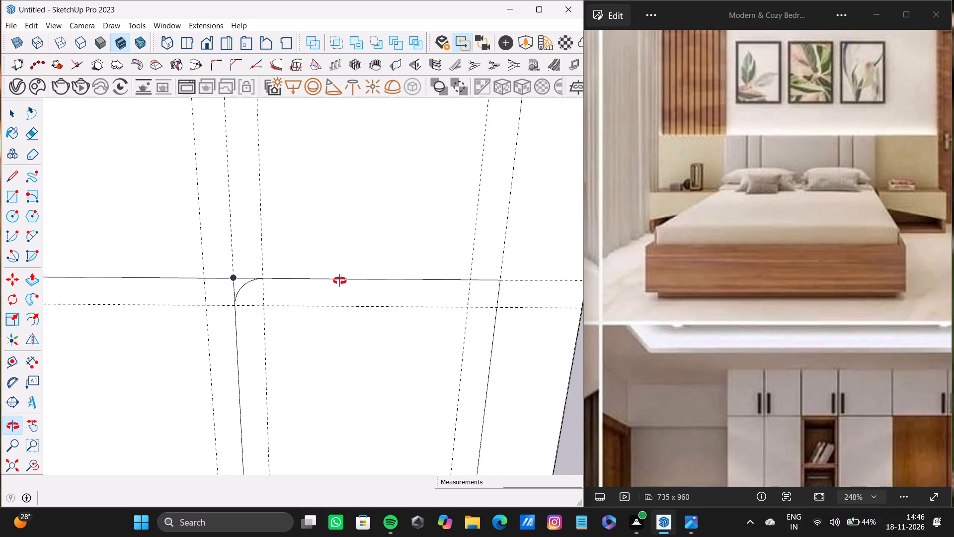
middle_click_drag(340, 281, 380, 280, "shift")
scroll(462, 306, "up", 4)
middle_click_drag(461, 304, 436, 313, "shift")
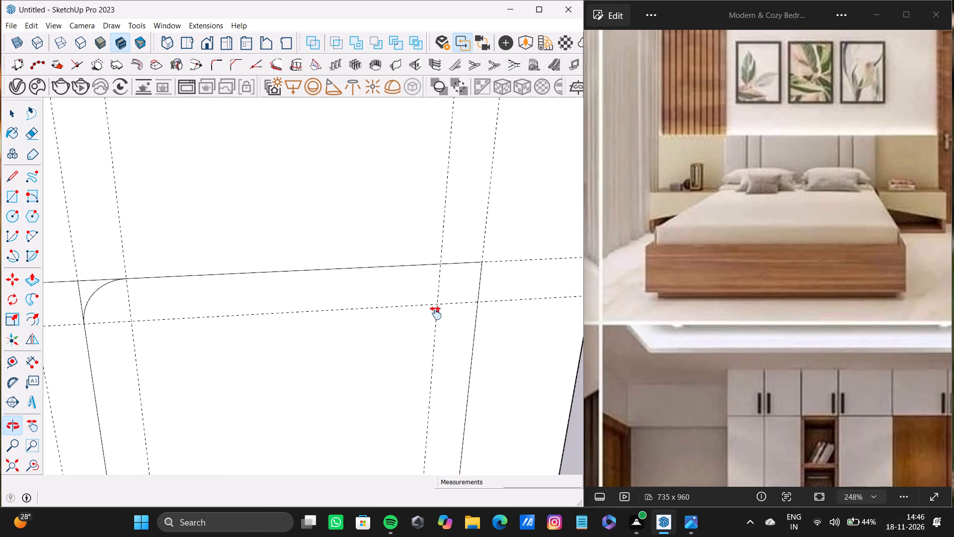
middle_click_drag(436, 313, 396, 263, "shift")
left_click(435, 265)
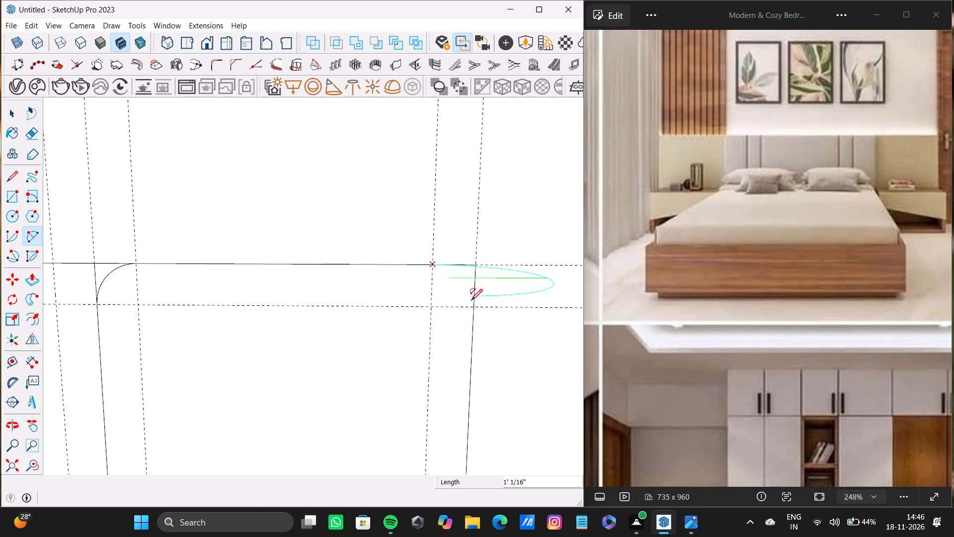
left_click(474, 306)
left_click(467, 279)
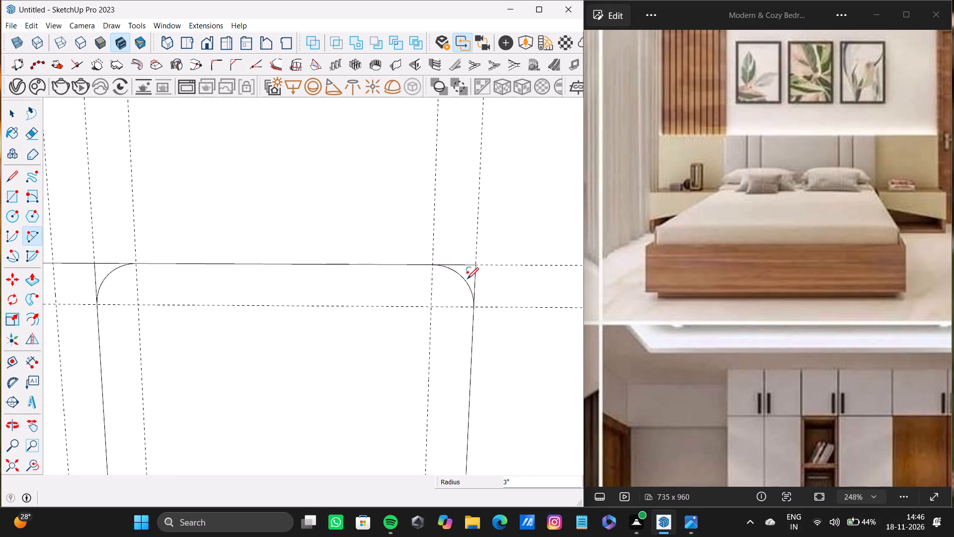
Draw an arc between the 3" guides to round the headboard's upper corner beside the side panel nearer the door.
scroll(331, 319, "down", 7)
middle_click_drag(284, 303, 458, 316, "shift")
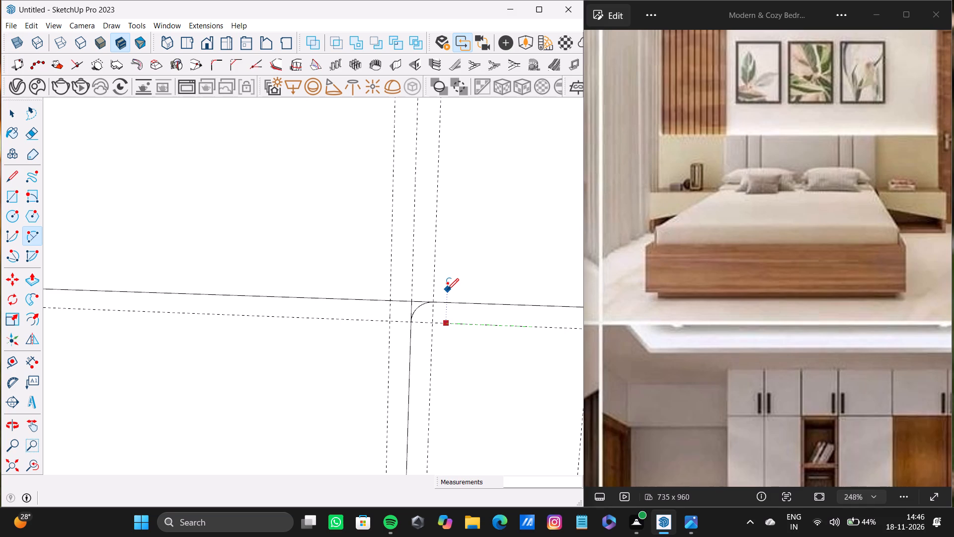
scroll(410, 325, "up", 3)
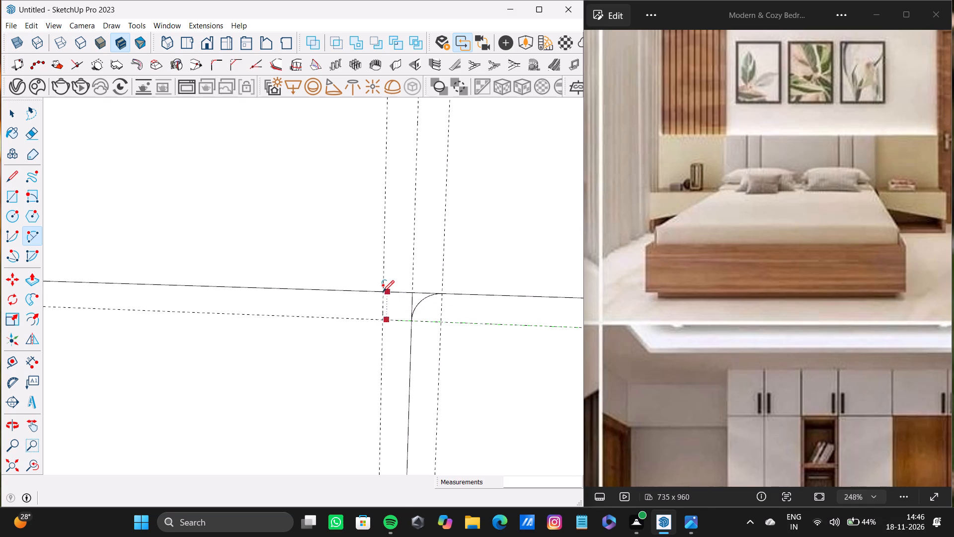
left_click(383, 292)
key("space")
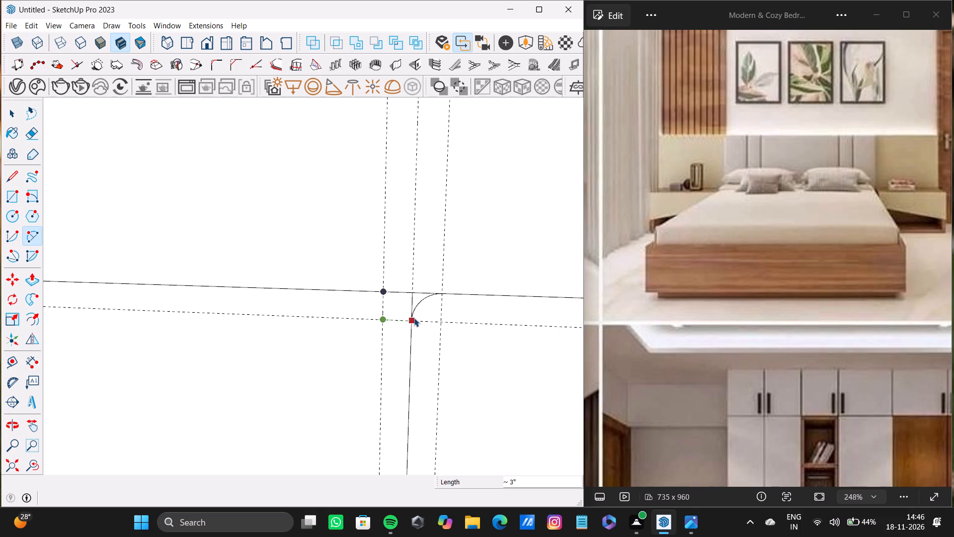
key("a")
left_click(382, 290)
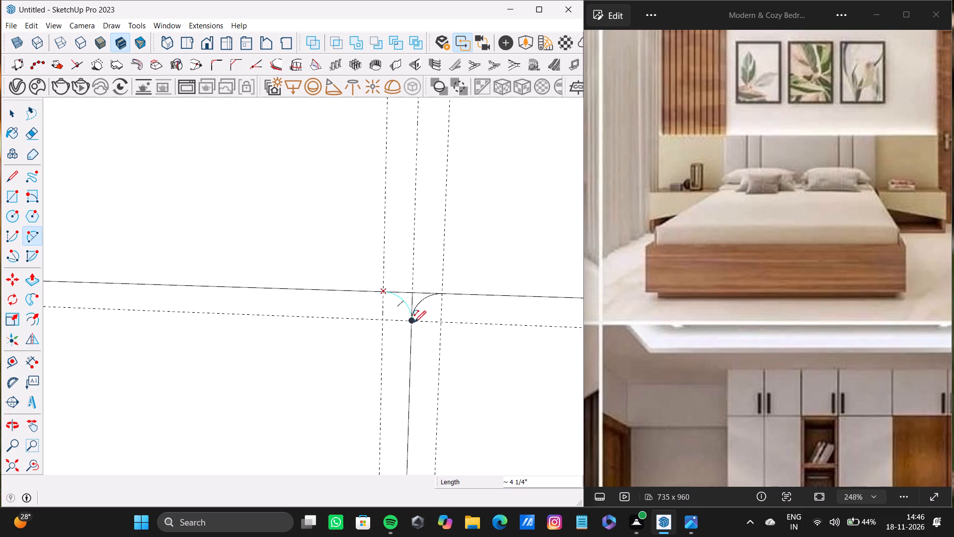
left_click(415, 325)
left_click(406, 306)
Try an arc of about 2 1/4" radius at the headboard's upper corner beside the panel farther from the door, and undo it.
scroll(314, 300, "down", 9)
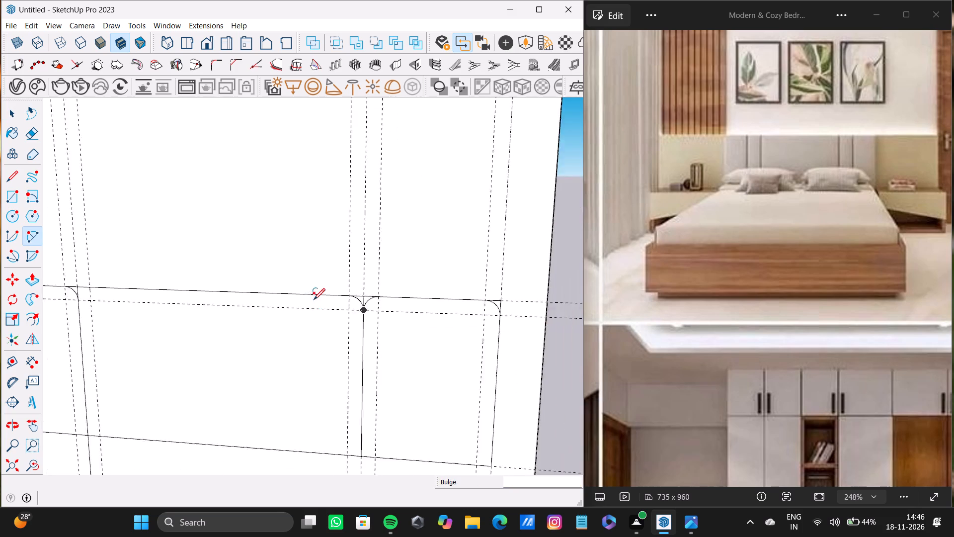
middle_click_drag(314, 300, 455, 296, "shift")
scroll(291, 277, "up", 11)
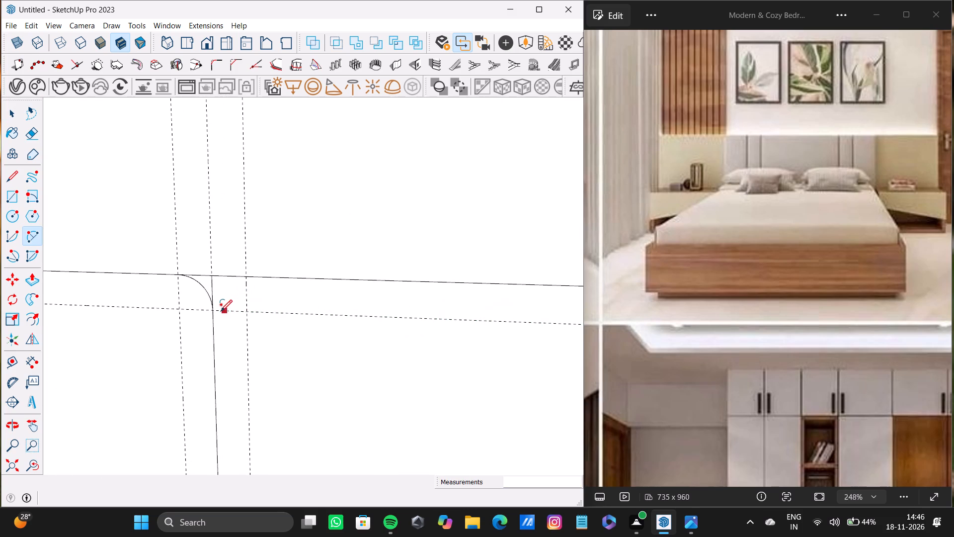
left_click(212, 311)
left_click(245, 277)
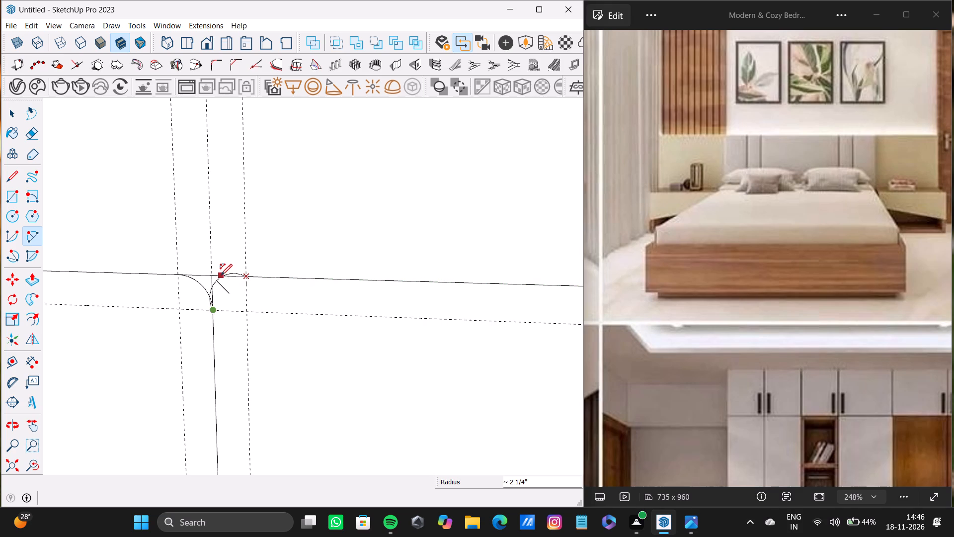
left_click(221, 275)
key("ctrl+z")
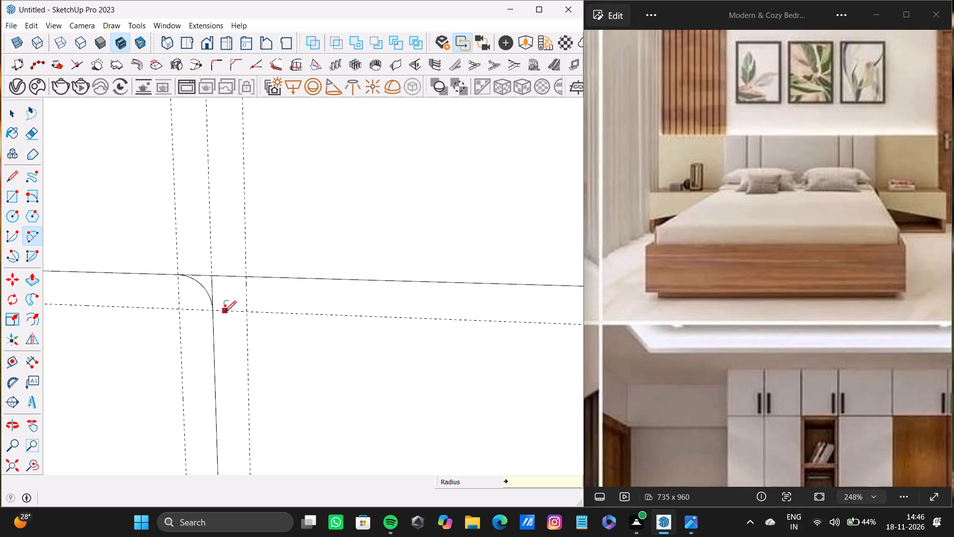
Draw a 3" radius arc between the guides at the headboard's upper corner beside the side panel farther from the door.
left_click(213, 311)
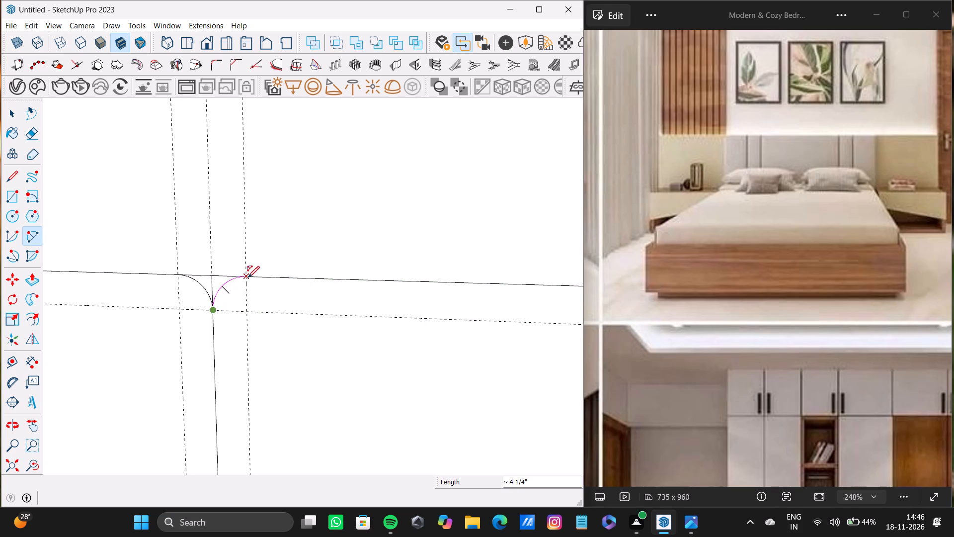
left_click(248, 277)
left_click(228, 283)
key("space")
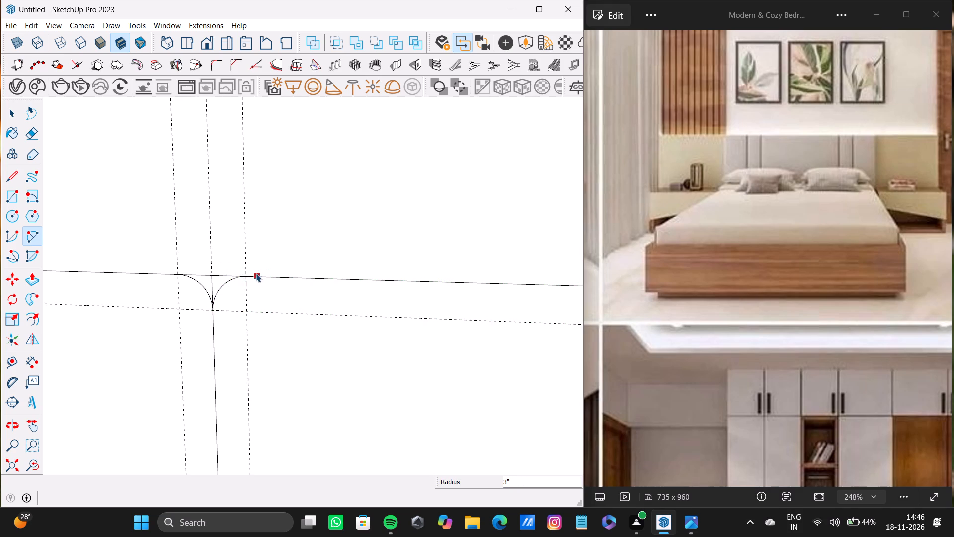
Select the leftover square corner edges outside the arcs on the headboard and both side panels, and delete them.
scroll(254, 270, "down", 10)
middle_click_drag(257, 266, 350, 277, "shift")
scroll(350, 276, "up", 16, "shift")
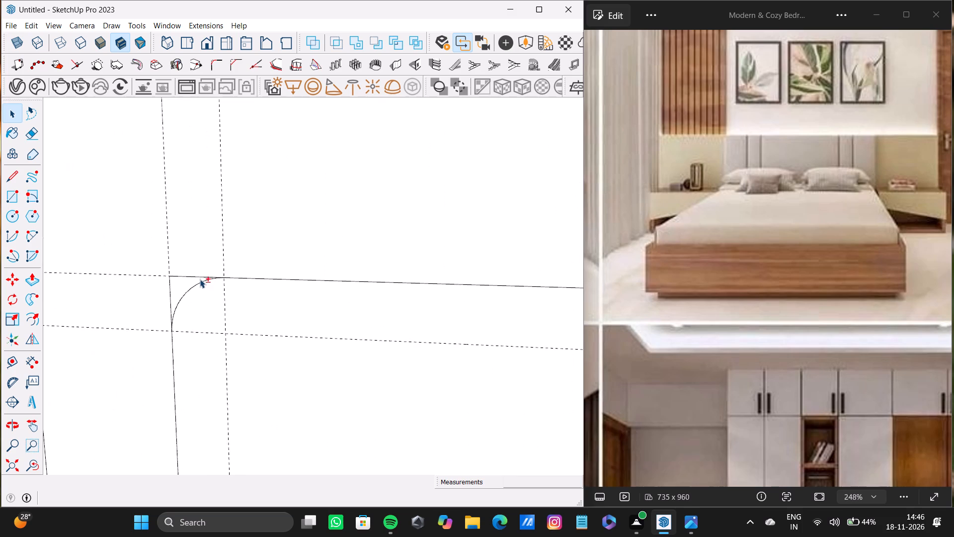
scroll(200, 279, "up", 3, "shift")
left_click(196, 277, "shift")
left_click(149, 292, "shift")
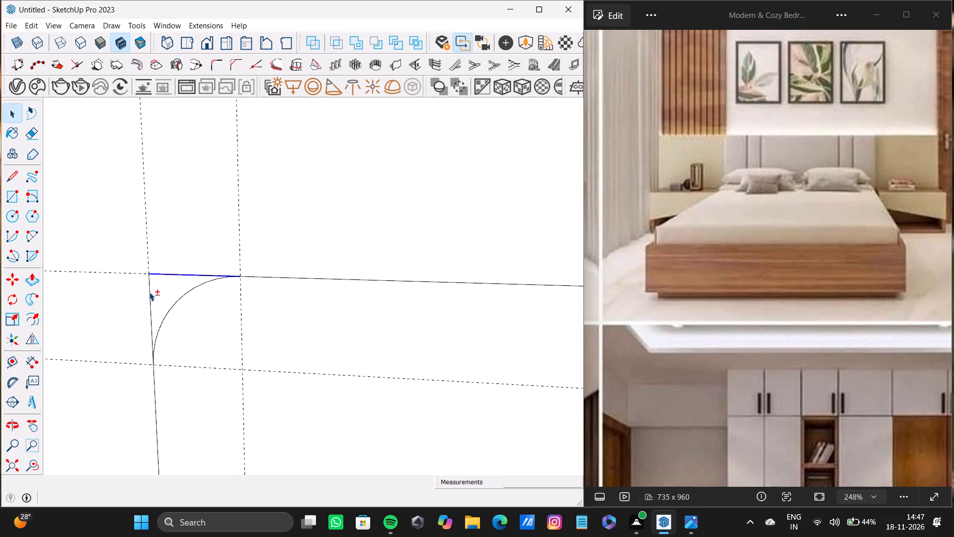
scroll(182, 292, "down", 13, "shift")
middle_click_drag(319, 305, 207, 312, "shift")
scroll(305, 315, "up", 6, "shift")
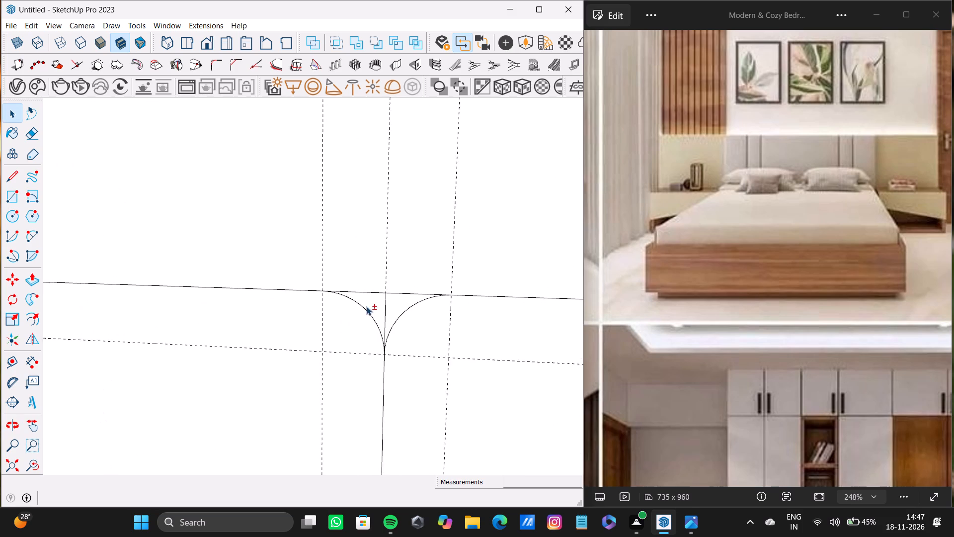
scroll(366, 306, "up", 3, "shift")
left_click(380, 291, "shift")
left_click(390, 301, "shift")
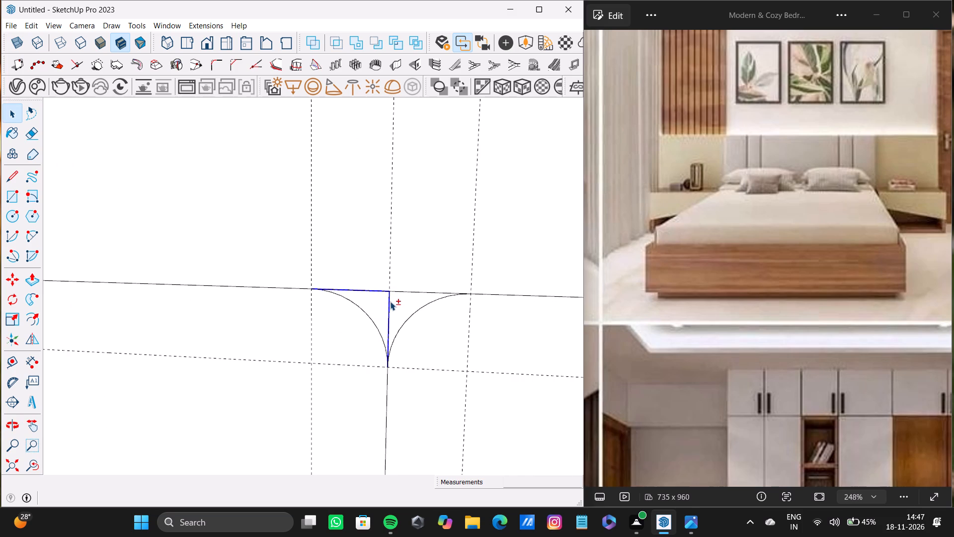
left_click(399, 292, "shift")
scroll(394, 290, "down", 4, "shift")
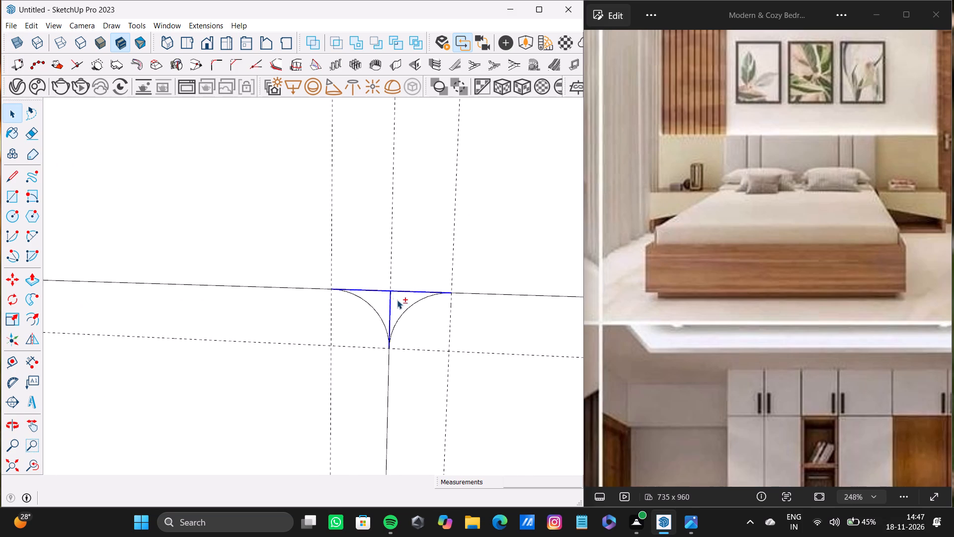
scroll(397, 300, "down", 9, "shift")
middle_click_drag(398, 302, 215, 303, "shift")
scroll(394, 317, "down", 4, "shift")
middle_click_drag(397, 312, 265, 319, "shift")
scroll(456, 351, "down", 4, "shift")
middle_click_drag(456, 351, 405, 338, "shift")
scroll(443, 316, "up", 19, "shift")
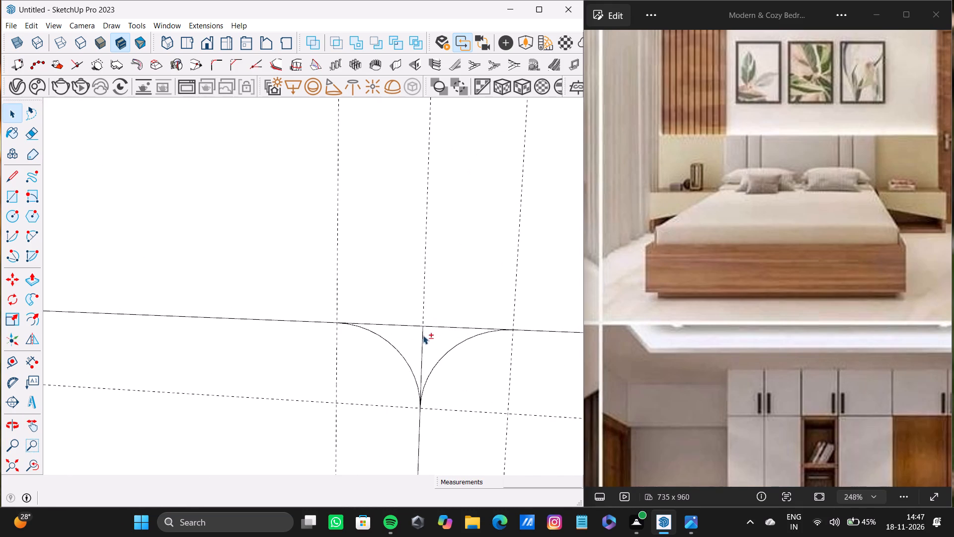
left_click(422, 336, "shift")
left_click(414, 325, "shift")
left_click(435, 327, "shift")
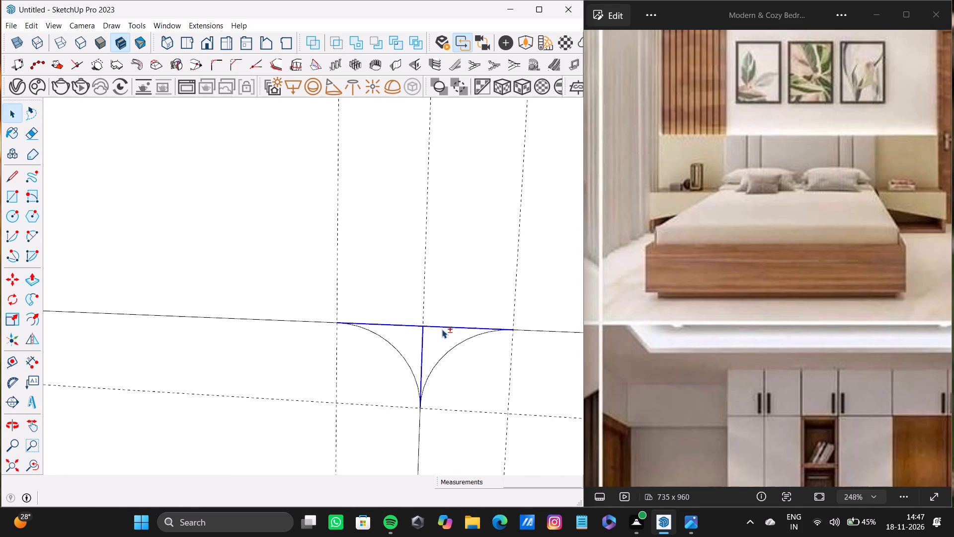
scroll(422, 344, "down", 13, "shift")
middle_click_drag(441, 341, 241, 341, "shift")
scroll(365, 349, "down", 3, "shift")
scroll(409, 354, "up", 5, "shift")
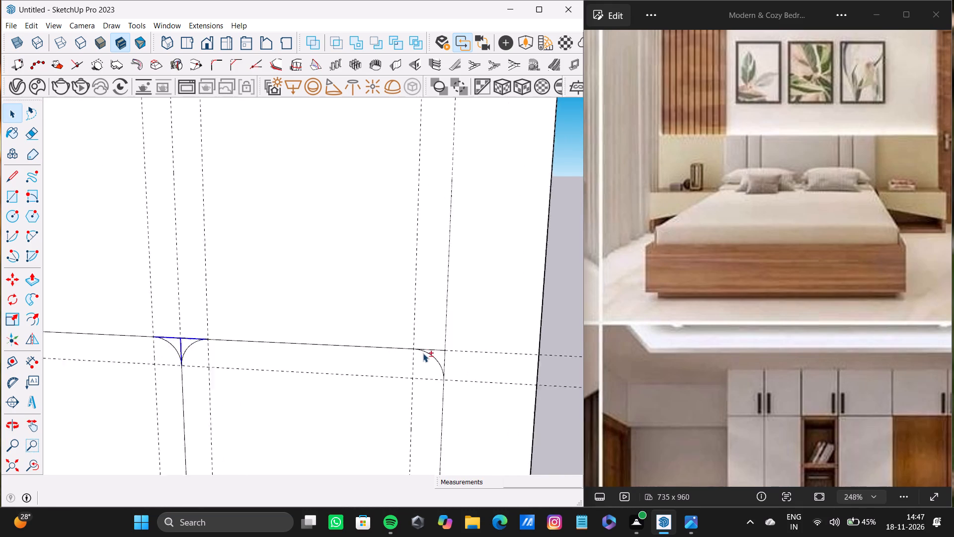
scroll(423, 353, "up", 6, "shift")
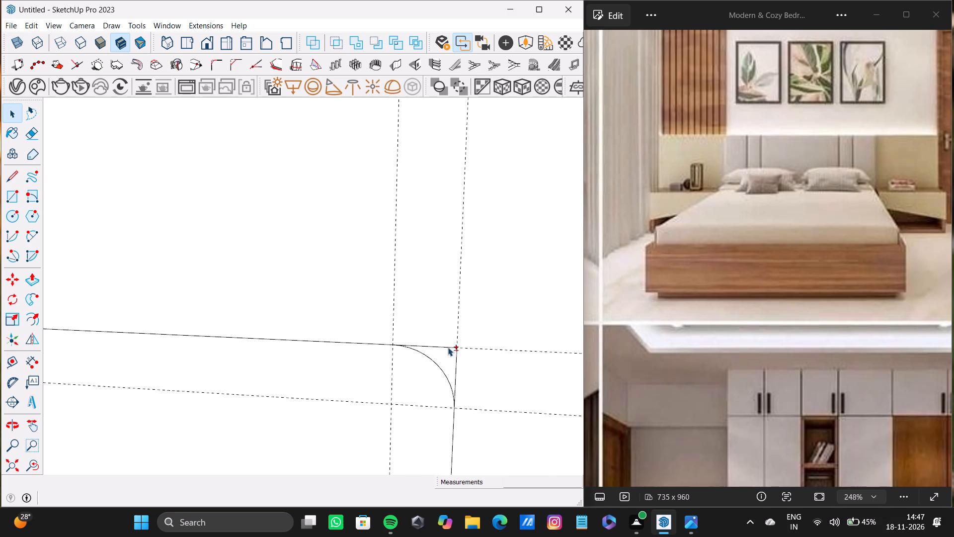
left_click(448, 347, "shift")
left_click(456, 358, "shift")
key("shift+Delete")
Push/Pull the rounded side panel farther from the door out 1 5/16" from the wall.
scroll(232, 319, "down", 2)
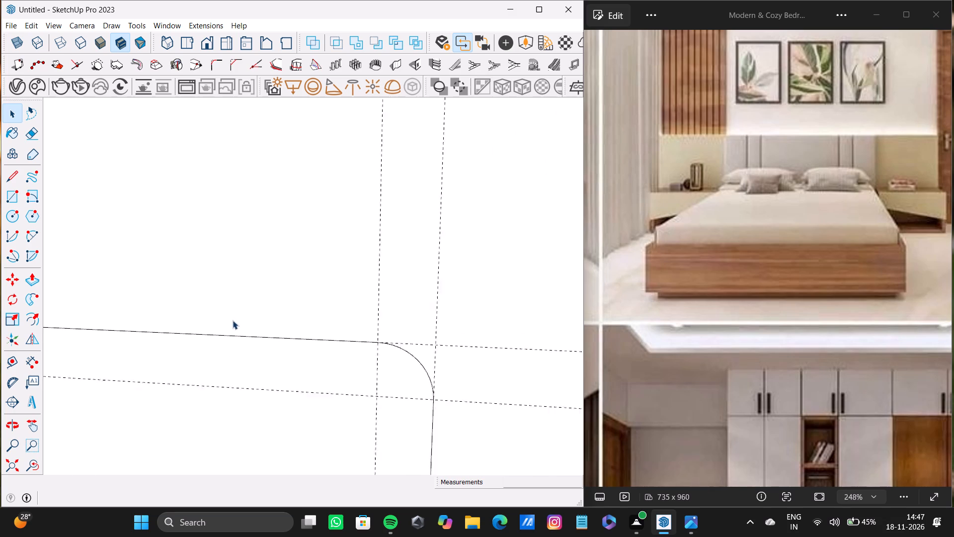
scroll(233, 320, "down", 13)
middle_click_drag(247, 320, 570, 327, "shift")
scroll(452, 358, "down", 4)
middle_click_drag(443, 363, 414, 271, "shift")
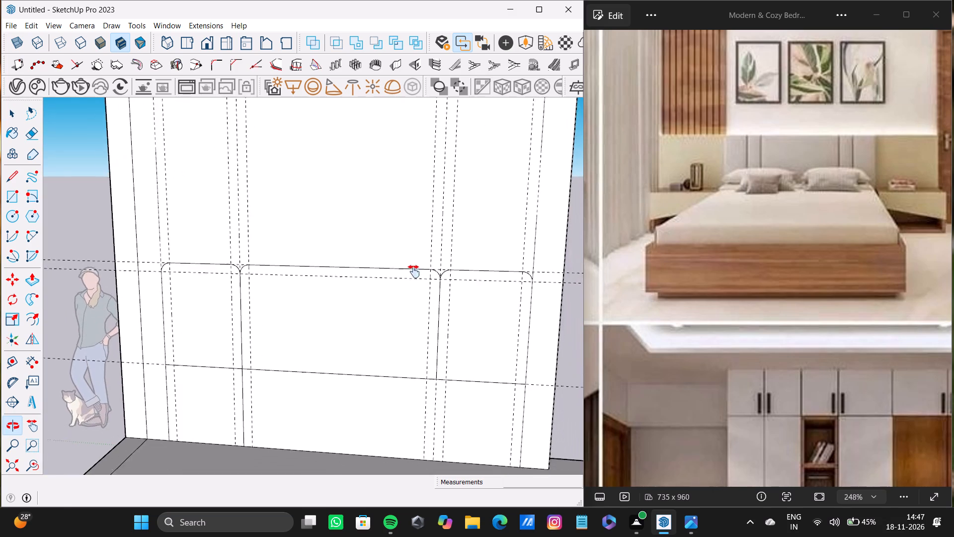
middle_click_drag(414, 271, 410, 267, "shift")
left_click(202, 271)
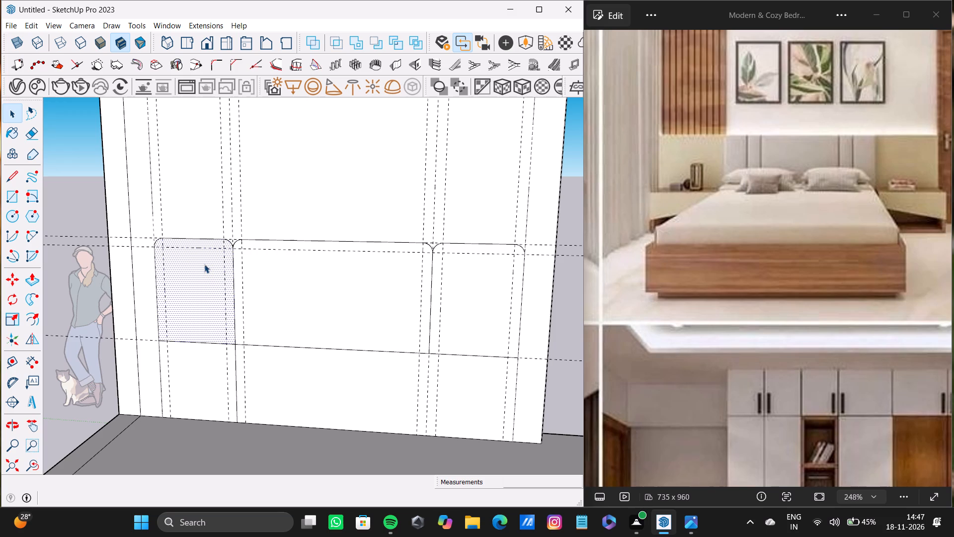
key("p")
left_click(204, 264)
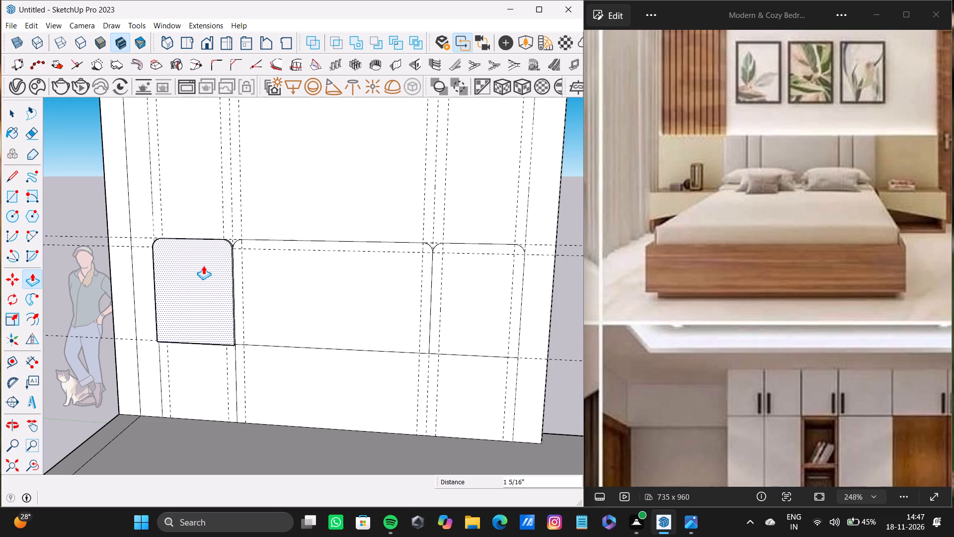
Push/Pull the headboard face between the side panels outward so that it stands prouder than the side panel.
scroll(240, 251, "up", 5)
middle_click_drag(240, 251, 250, 306)
key("space")
left_click(250, 292)
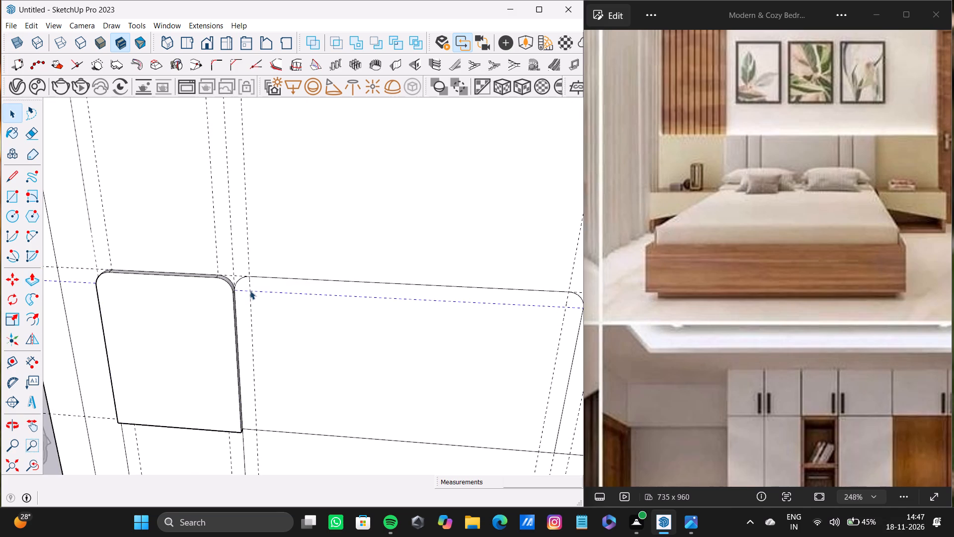
left_click(244, 307)
key("p")
left_click_drag(244, 307, 242, 309)
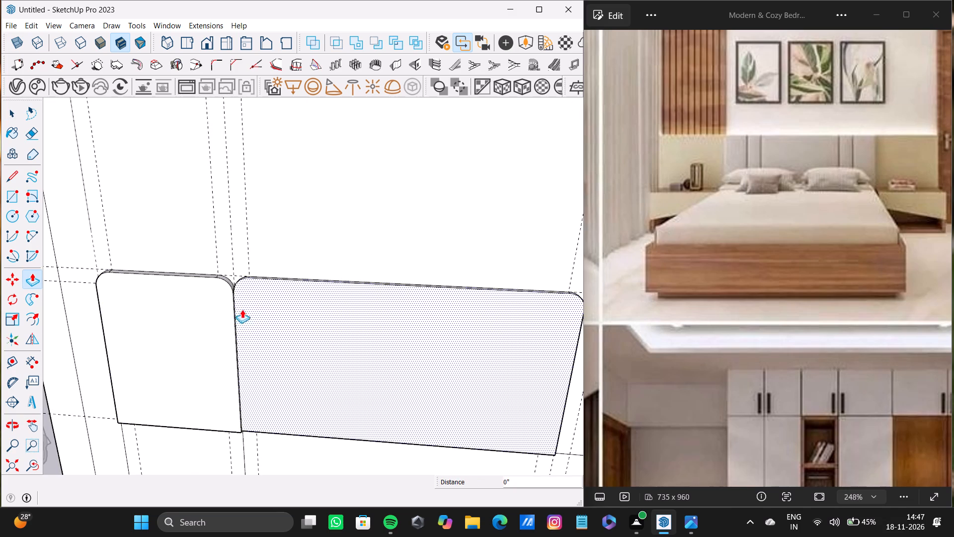
left_click_drag(242, 309, 226, 318)
left_click_drag(245, 310, 235, 310)
Push/Pull the side panel nearer the door out 1 5/16", matching the other side panel.
scroll(270, 336, "down", 5)
middle_click_drag(289, 338, 178, 346, "shift")
key("space")
left_click(385, 321)
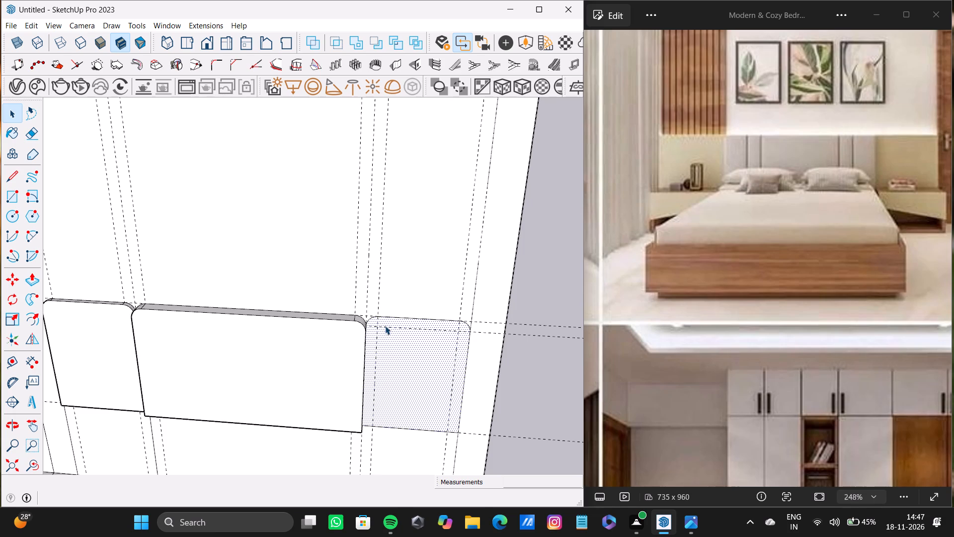
key("p")
left_click_drag(387, 354, 89, 302)
Examine the extruded headboard and side panels within the whole room from several angles.
scroll(324, 358, "down", 4)
middle_click_drag(325, 359, 338, 346, "shift")
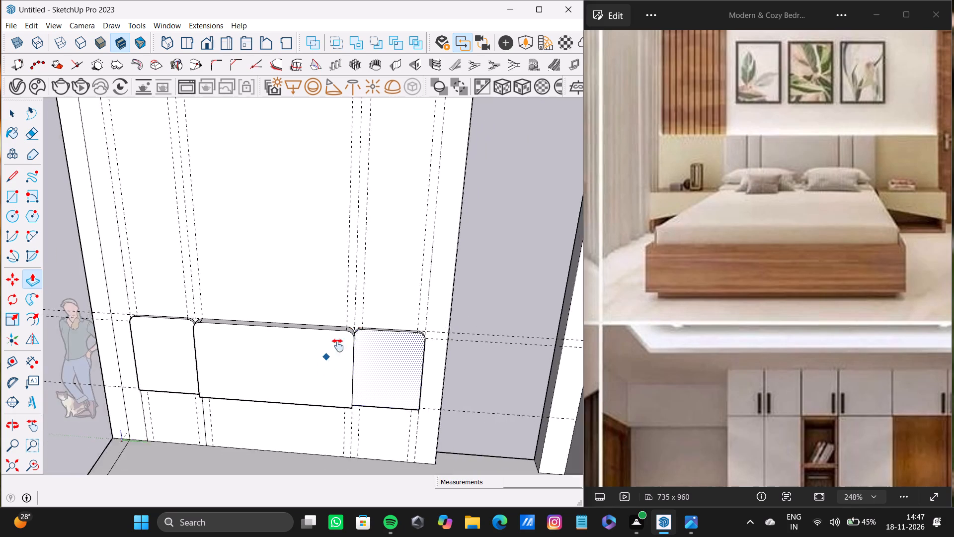
middle_click_drag(338, 346, 444, 295, "shift")
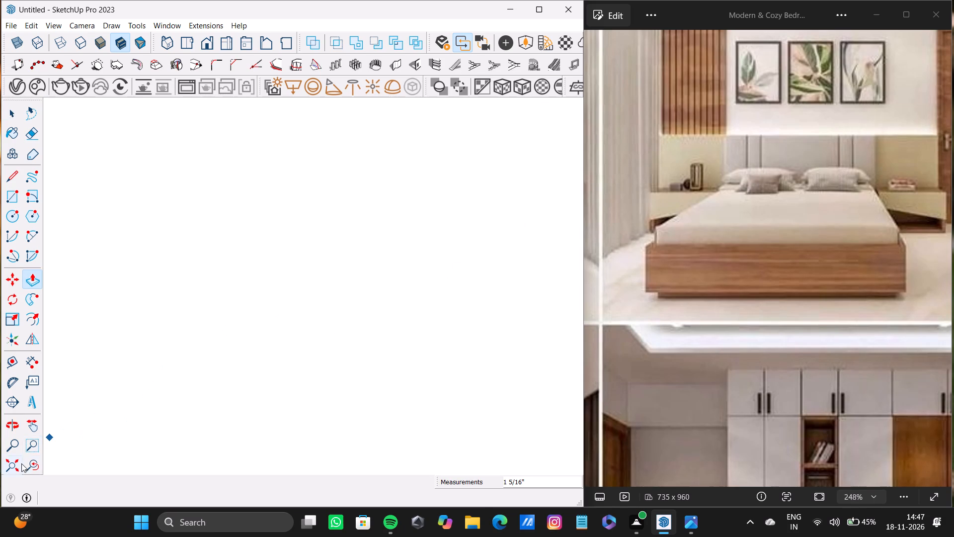
left_click(21, 463)
middle_click_drag(87, 414, 411, 503)
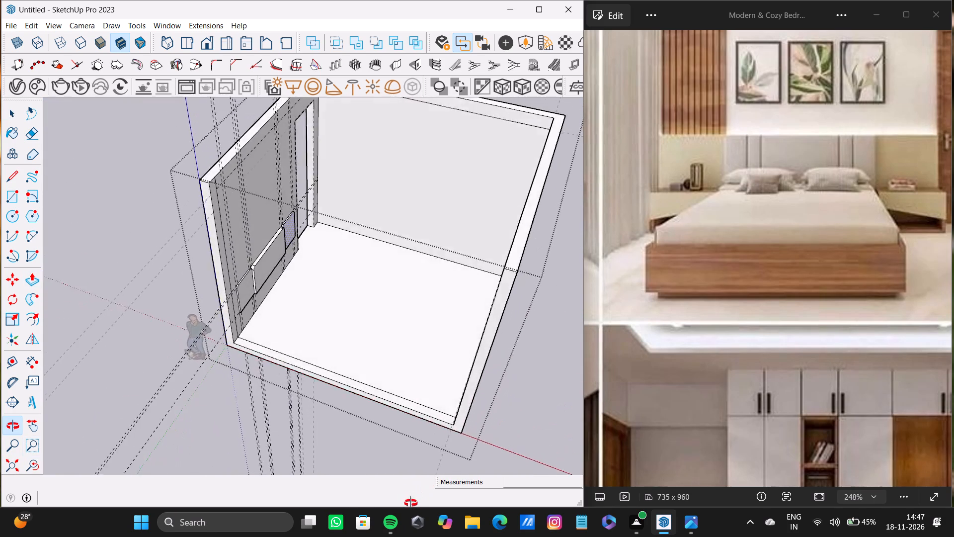
middle_click_drag(411, 503, 362, 511)
scroll(294, 329, "up", 8)
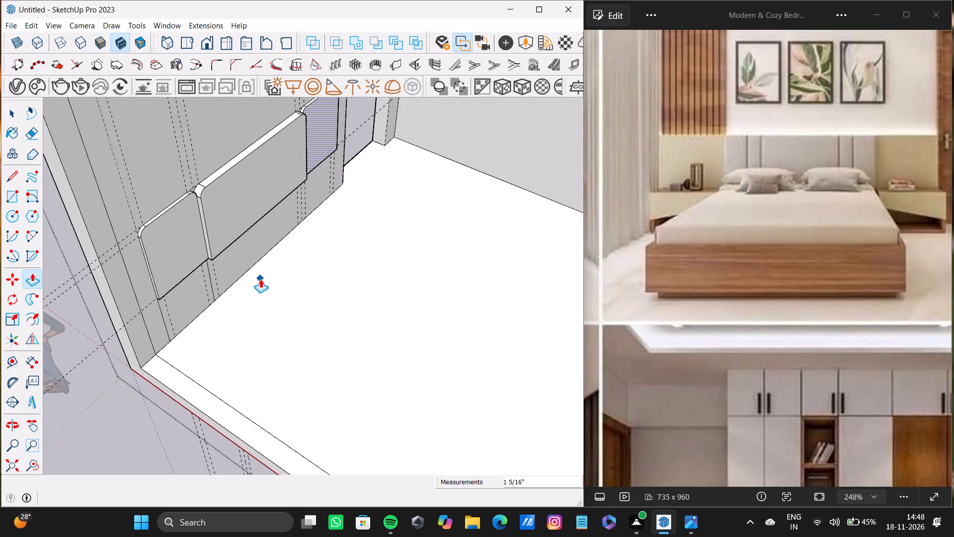
scroll(267, 301, "down", 4)
middle_click_drag(266, 296, 240, 297, "shift")
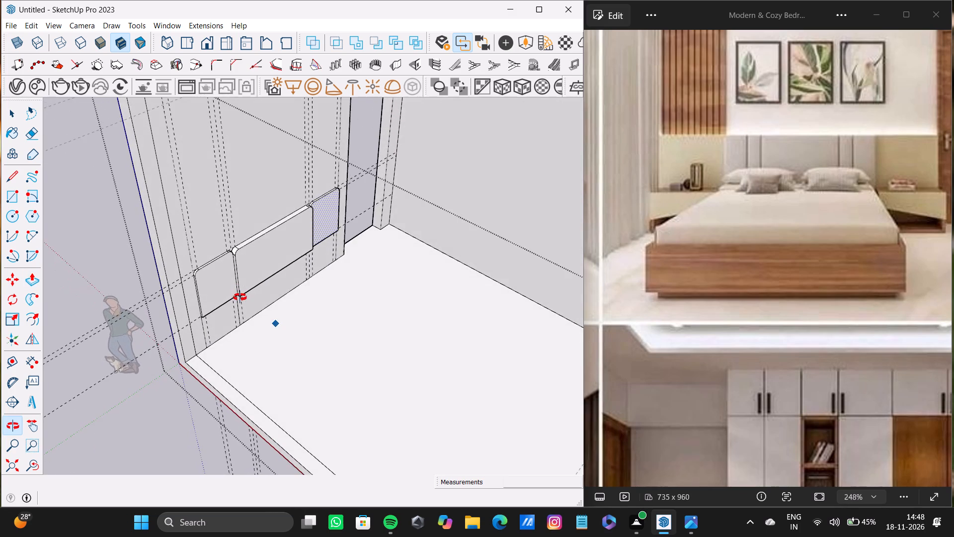
middle_click_drag(240, 297, 258, 277, "shift")
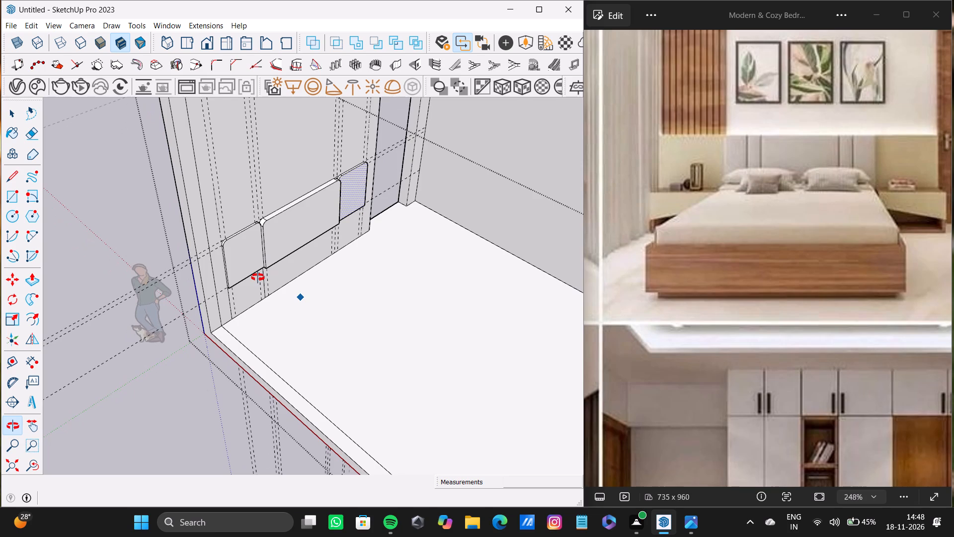
middle_click_drag(258, 277, 258, 278, "shift")
middle_click_drag(258, 278, 253, 270, "shift")
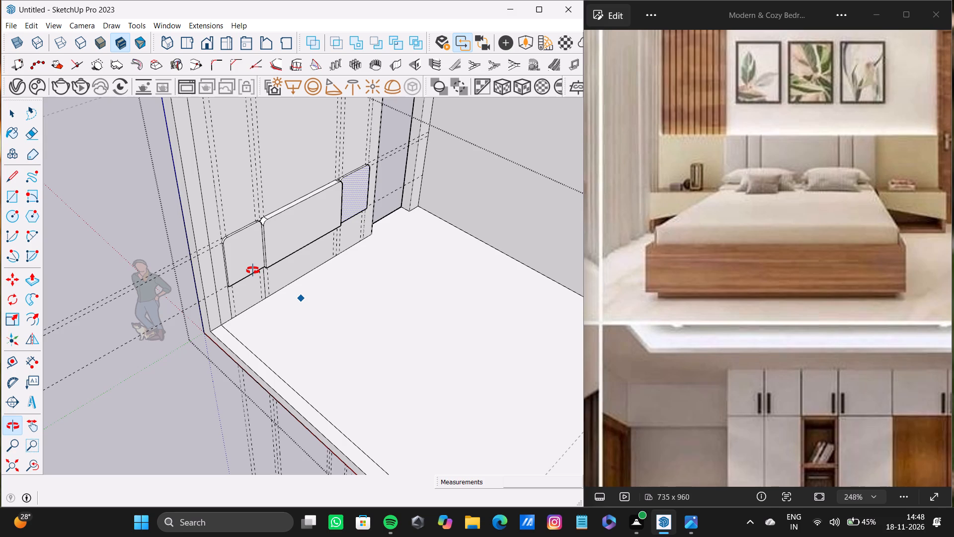
middle_click_drag(253, 270, 253, 268, "shift")
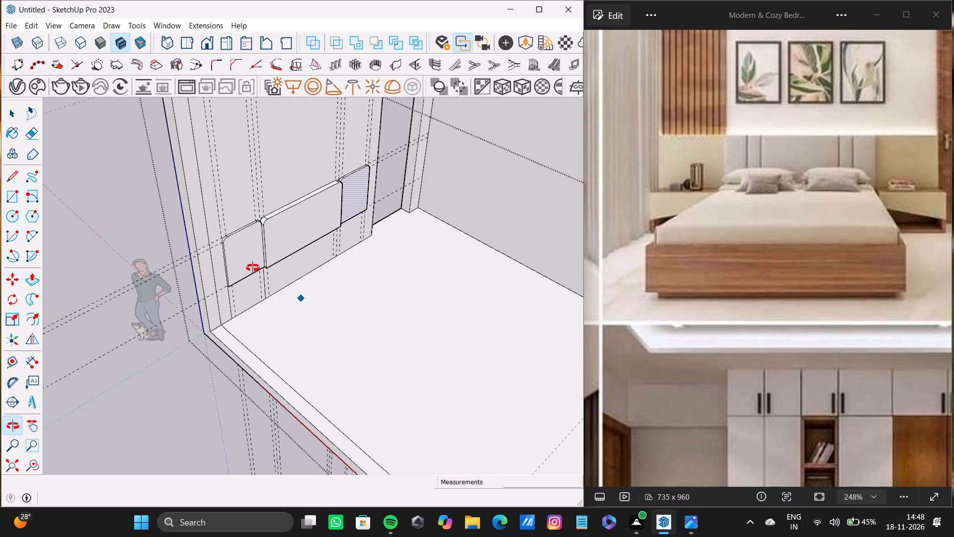
middle_click_drag(253, 268, 221, 244, "shift")
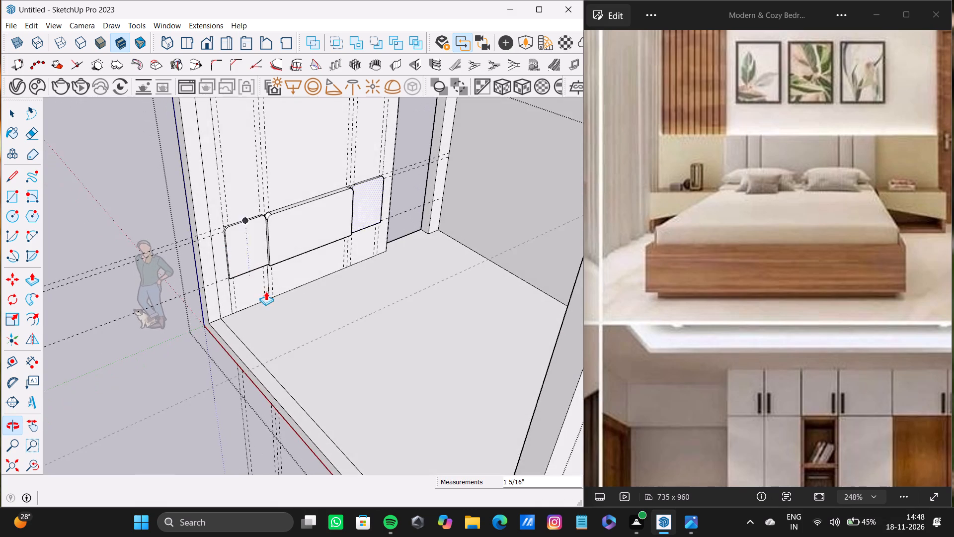
Push/Pull the wall area below the side panel farther from the door out 1 5/16", plus about 1' 5 1/16" more, as a bedside block.
scroll(255, 274, "up", 5)
key("space")
left_click(254, 275)
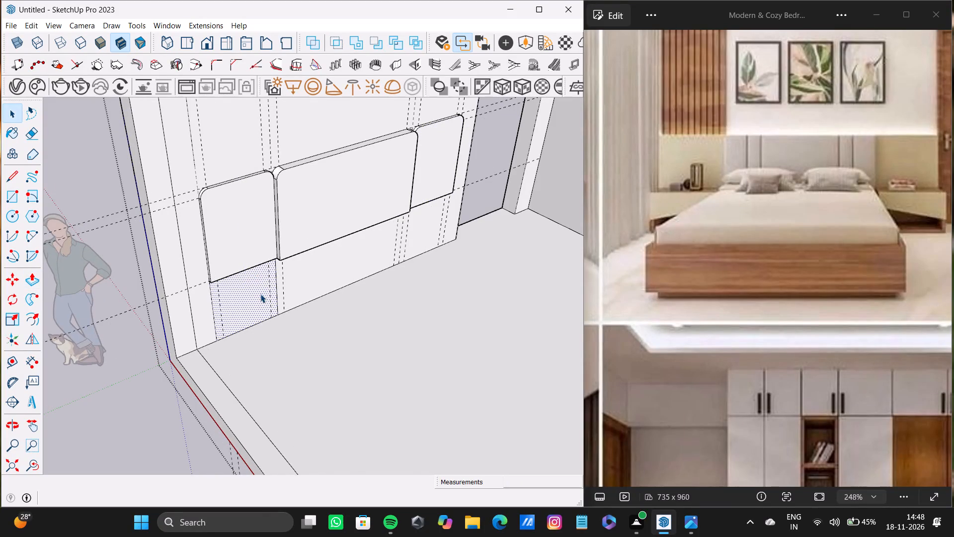
key("p")
left_click_drag(260, 294, 280, 304)
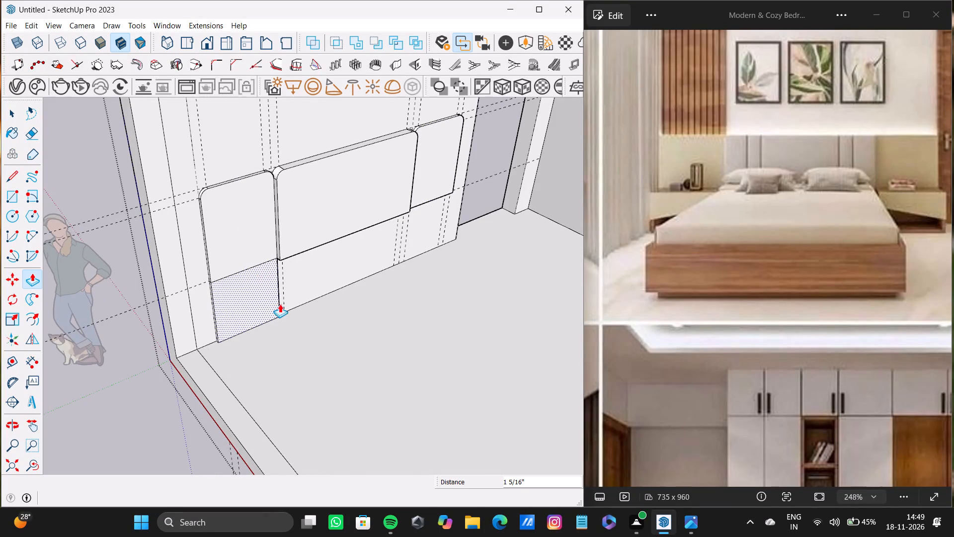
left_click_drag(280, 304, 280, 304)
left_click_drag(262, 300, 291, 319)
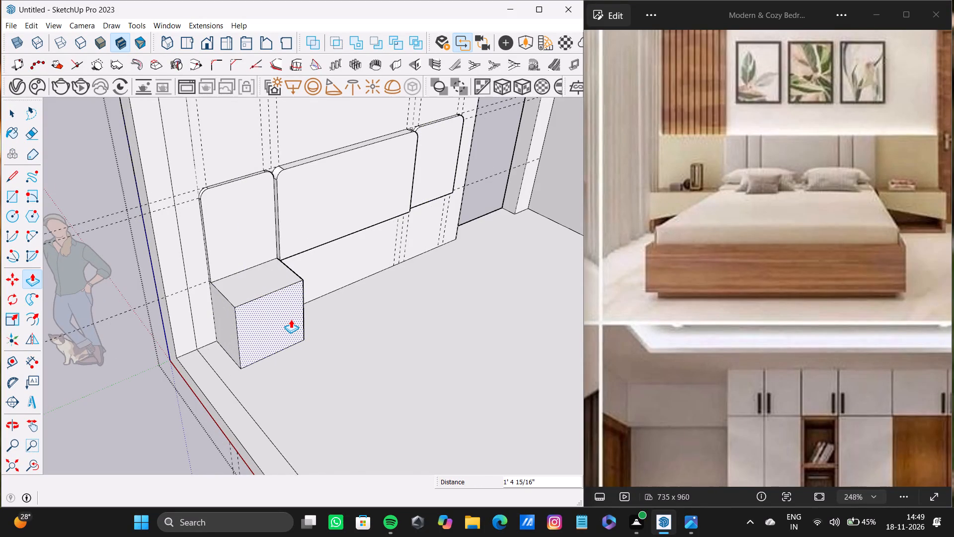
left_click_drag(291, 319, 293, 320)
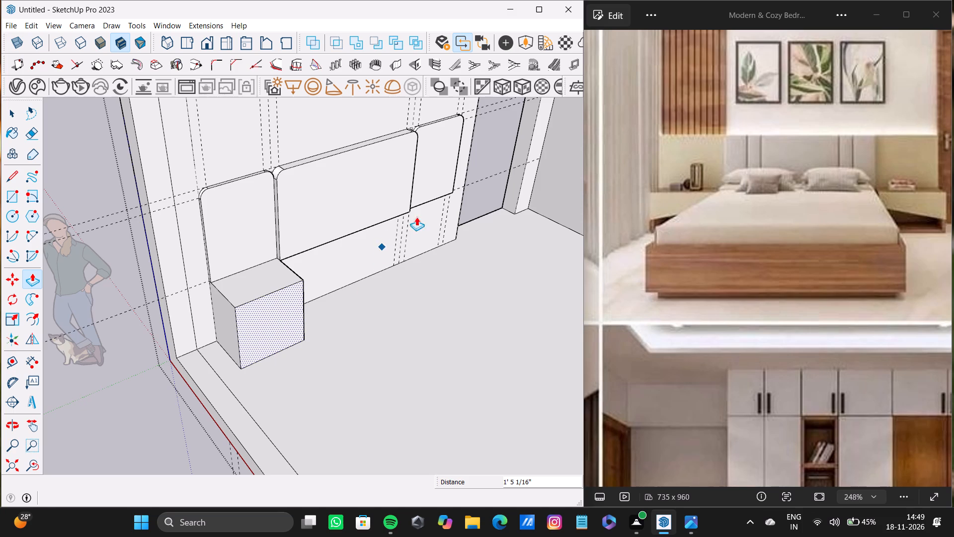
key("space")
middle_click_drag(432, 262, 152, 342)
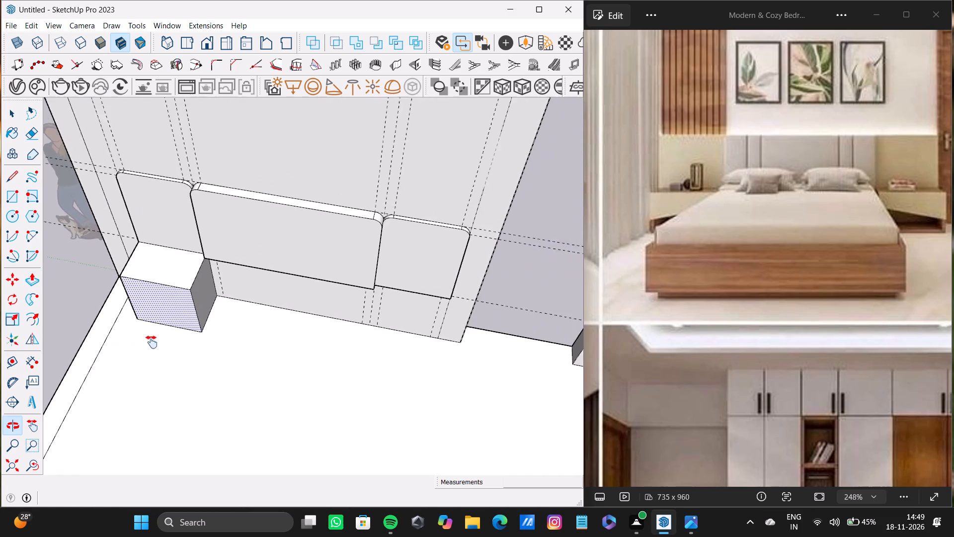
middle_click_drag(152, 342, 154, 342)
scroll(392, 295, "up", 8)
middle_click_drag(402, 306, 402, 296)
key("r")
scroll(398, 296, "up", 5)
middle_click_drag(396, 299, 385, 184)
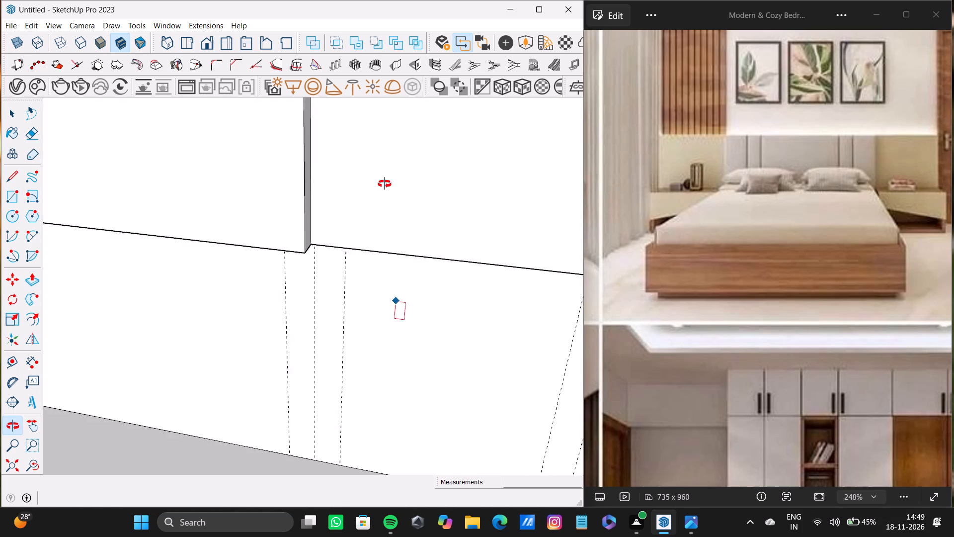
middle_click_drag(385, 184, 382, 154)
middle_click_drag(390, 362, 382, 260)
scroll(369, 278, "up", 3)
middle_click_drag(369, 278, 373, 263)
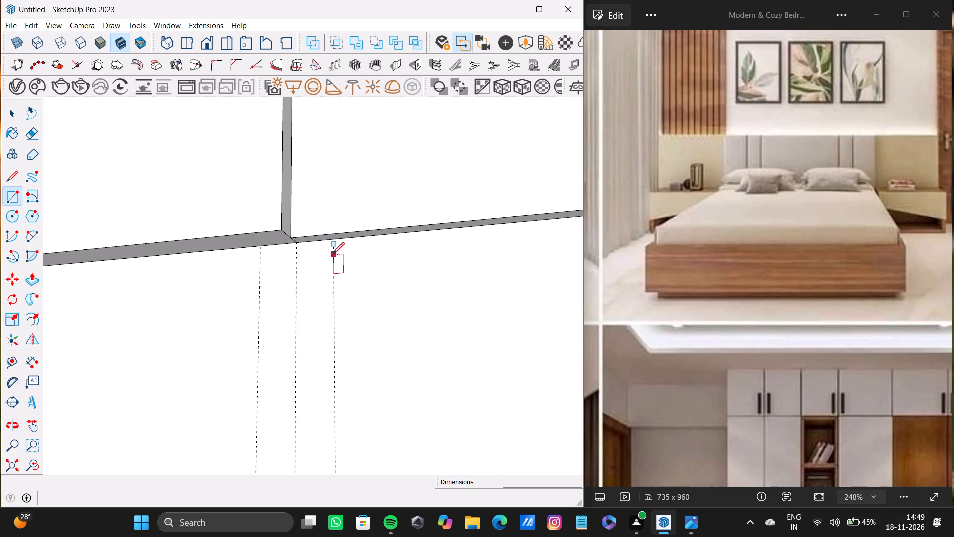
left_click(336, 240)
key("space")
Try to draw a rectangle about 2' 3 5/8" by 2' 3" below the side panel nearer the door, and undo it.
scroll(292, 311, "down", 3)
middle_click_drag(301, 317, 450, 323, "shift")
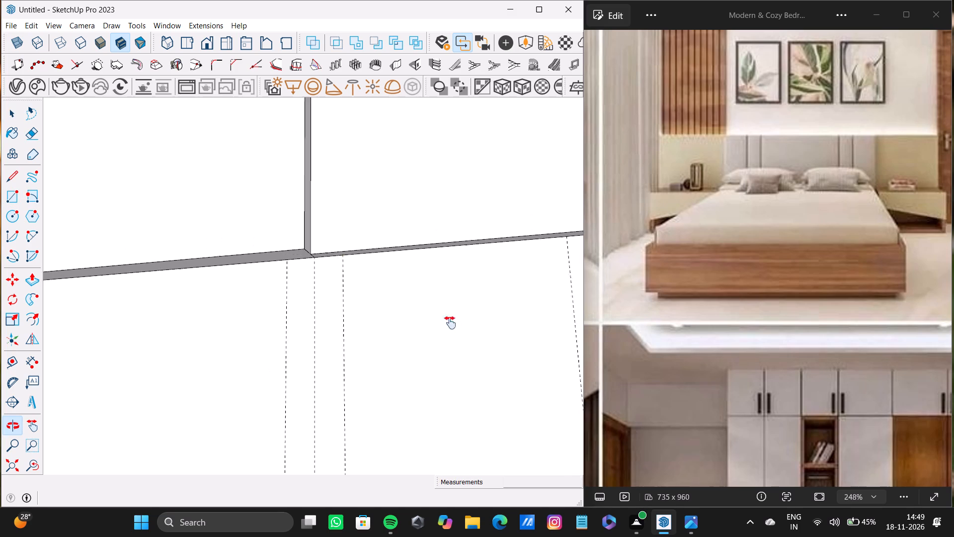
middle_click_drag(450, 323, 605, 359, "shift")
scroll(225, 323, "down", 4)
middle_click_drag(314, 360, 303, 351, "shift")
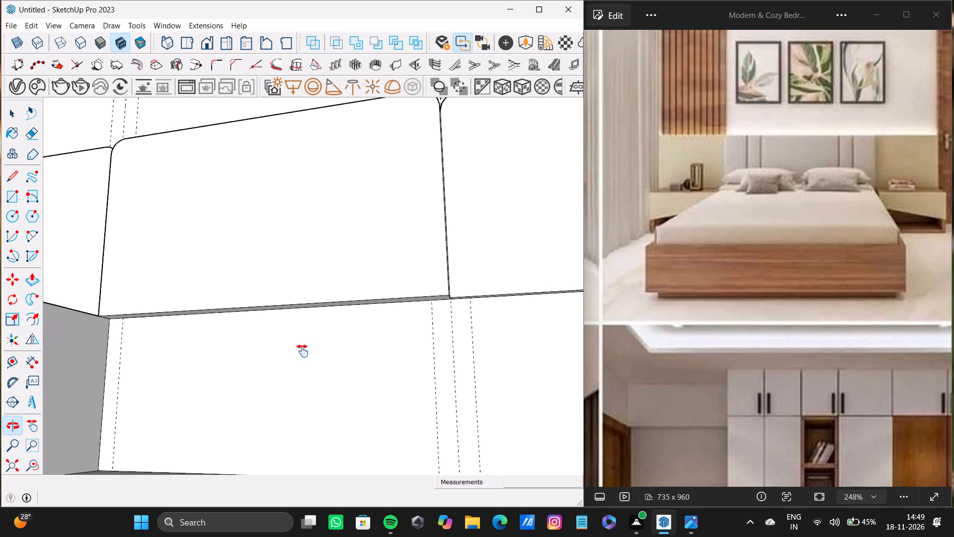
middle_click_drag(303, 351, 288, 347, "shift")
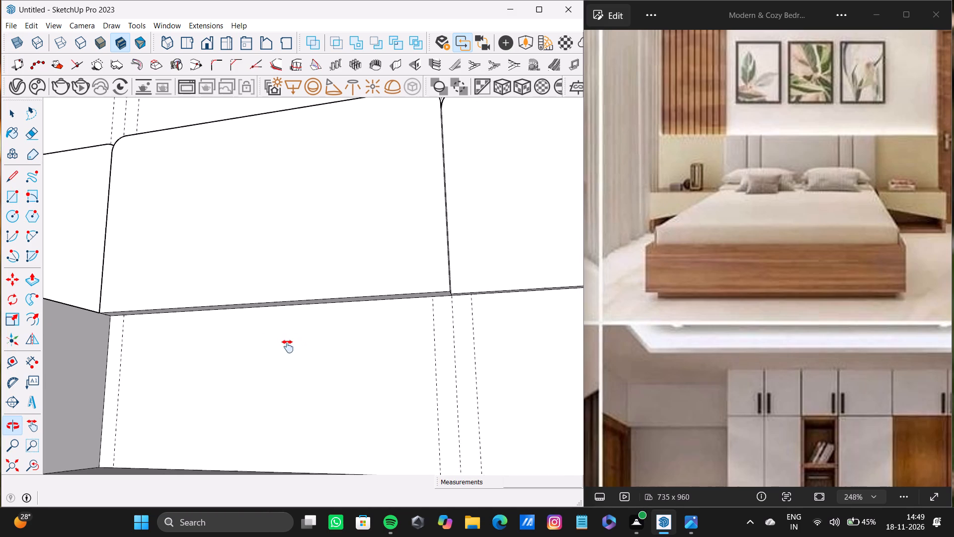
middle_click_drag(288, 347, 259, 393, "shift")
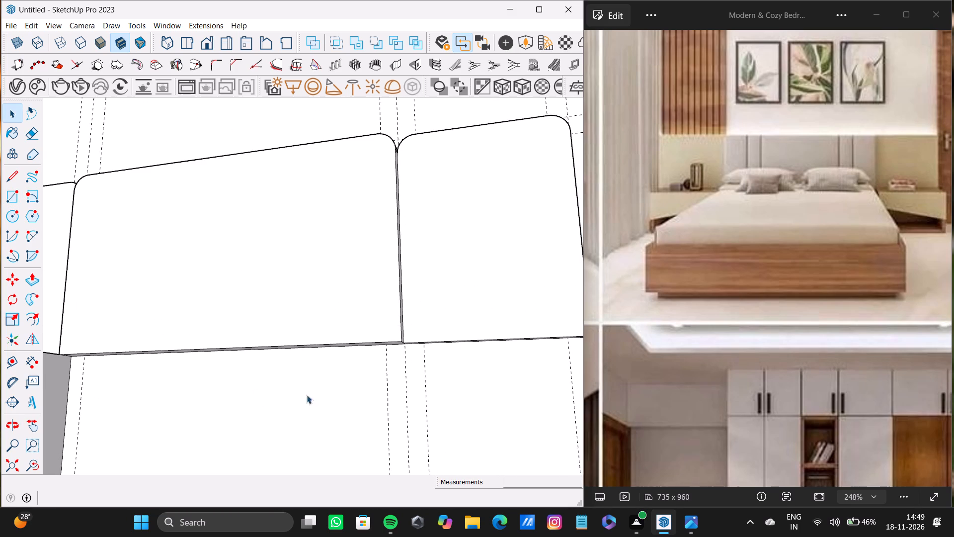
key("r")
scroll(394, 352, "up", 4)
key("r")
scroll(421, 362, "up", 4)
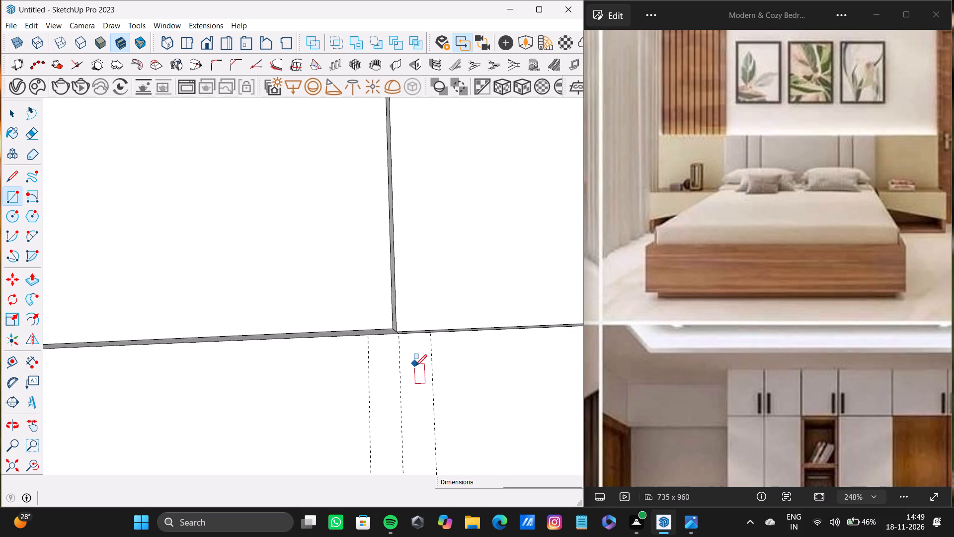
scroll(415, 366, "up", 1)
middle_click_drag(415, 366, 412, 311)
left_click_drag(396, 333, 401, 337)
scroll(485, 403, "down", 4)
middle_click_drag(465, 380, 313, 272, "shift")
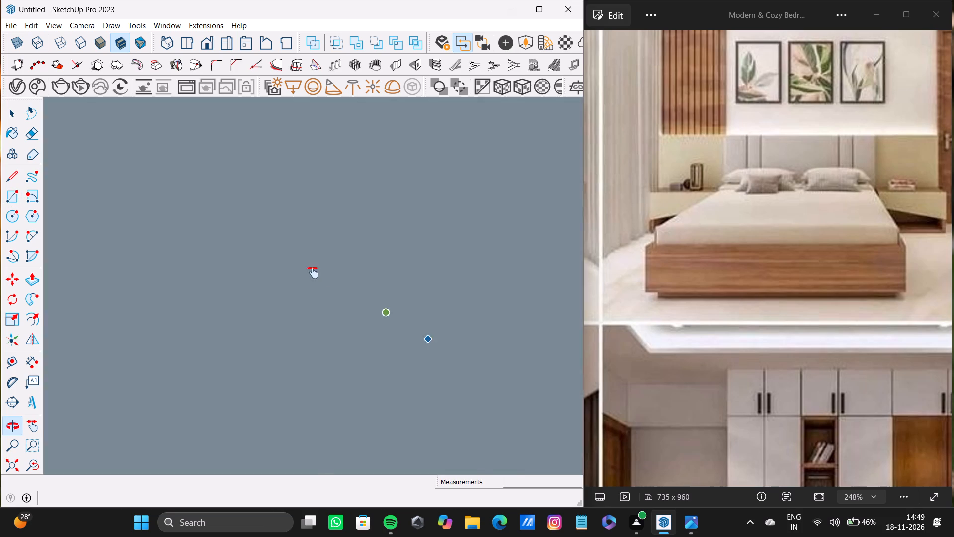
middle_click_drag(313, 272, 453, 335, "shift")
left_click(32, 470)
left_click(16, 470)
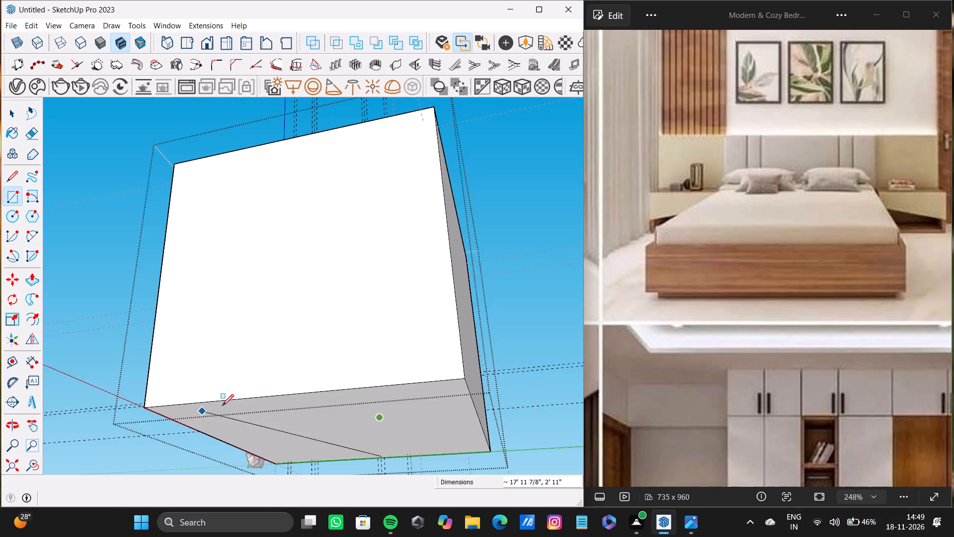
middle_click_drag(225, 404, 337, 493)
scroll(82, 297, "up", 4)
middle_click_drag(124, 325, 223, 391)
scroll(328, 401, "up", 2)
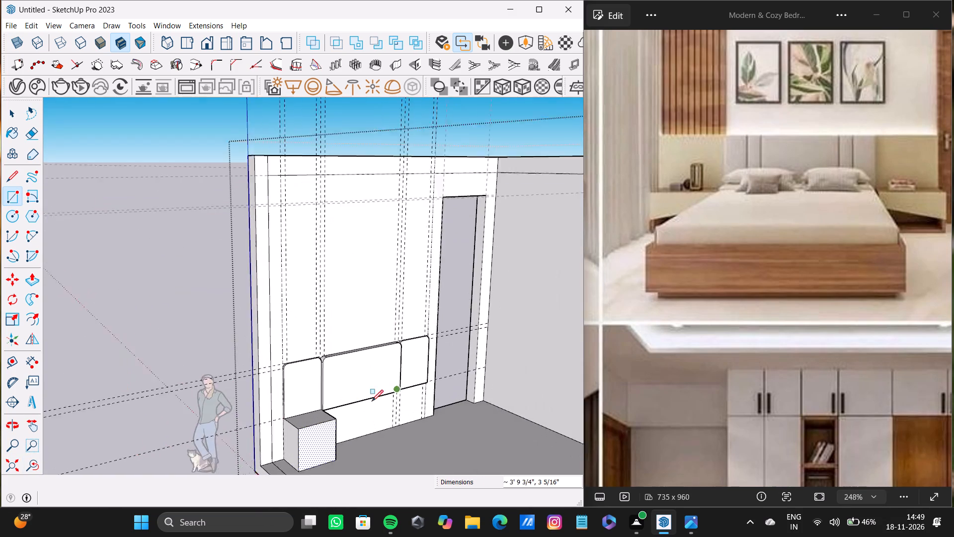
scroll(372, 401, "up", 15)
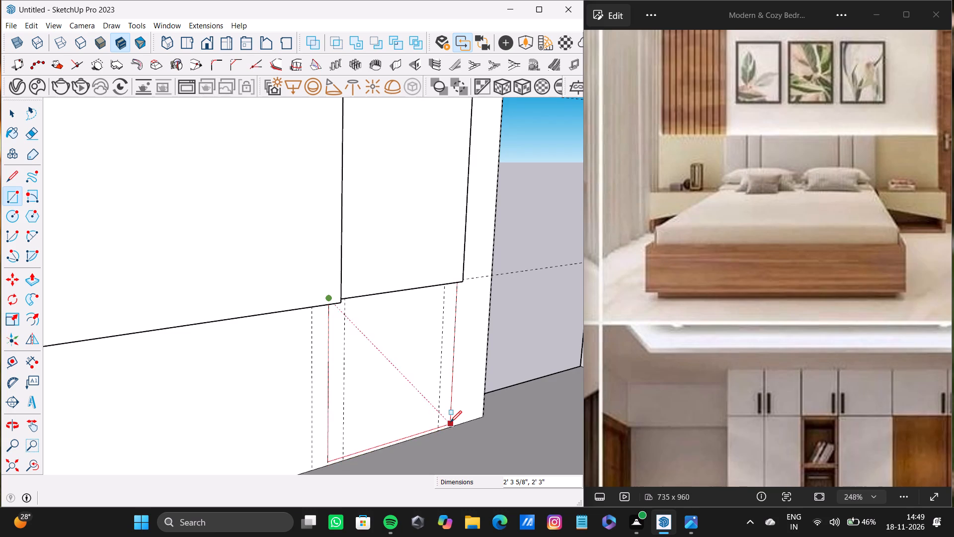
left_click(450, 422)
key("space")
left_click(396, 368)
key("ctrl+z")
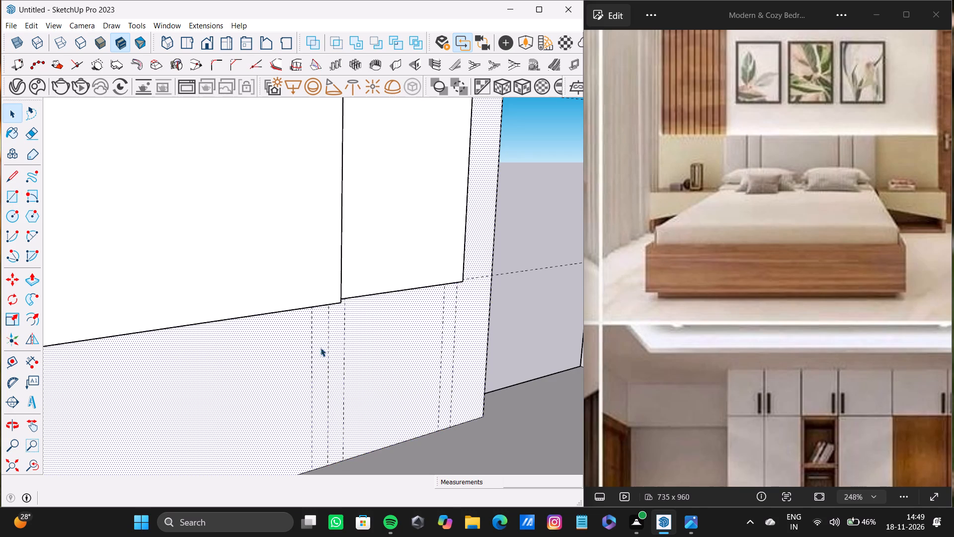
Draw a rectangle on the wall below the side panel nearer the door, from the headboard-side guide at the panel's underside to the outer guide at floor level.
middle_click_drag(347, 359, 284, 255)
key("r")
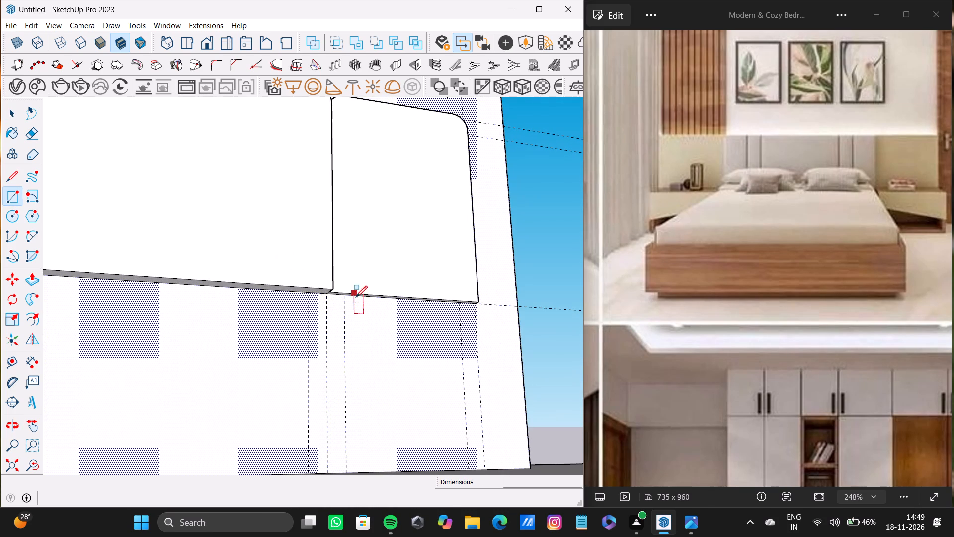
scroll(345, 302, "up", 6)
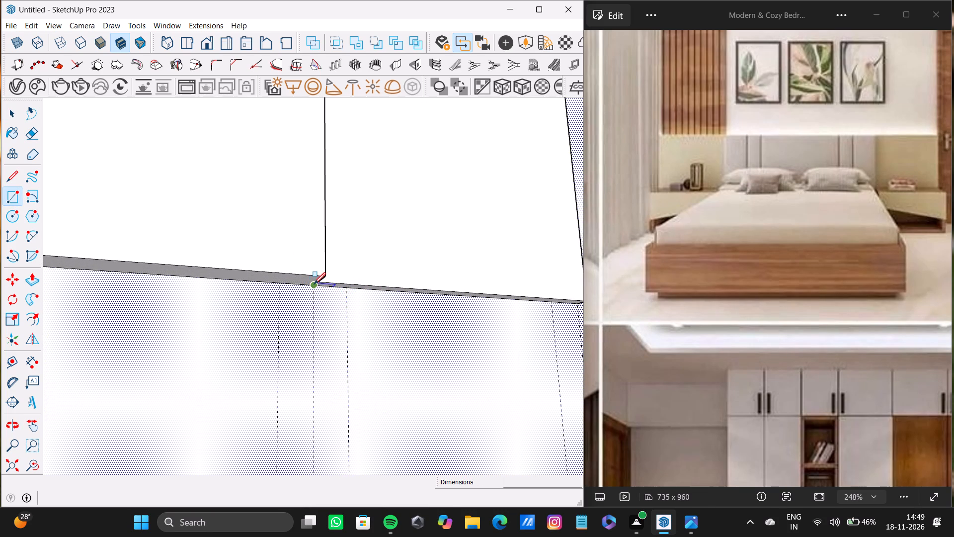
left_click(313, 287)
scroll(410, 385, "down", 2)
middle_click_drag(449, 404, 392, 341, "shift")
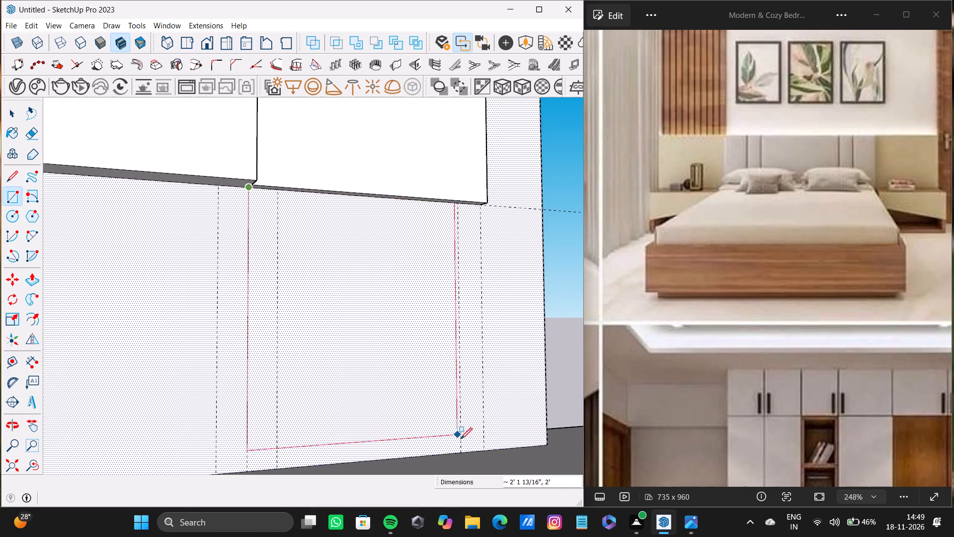
left_click(483, 450)
key("space")
Push/Pull the rectangle below the side panel nearer the door out 1 5/16", plus about 1' 8 1/4" more, as the second bedside block.
left_click(329, 315)
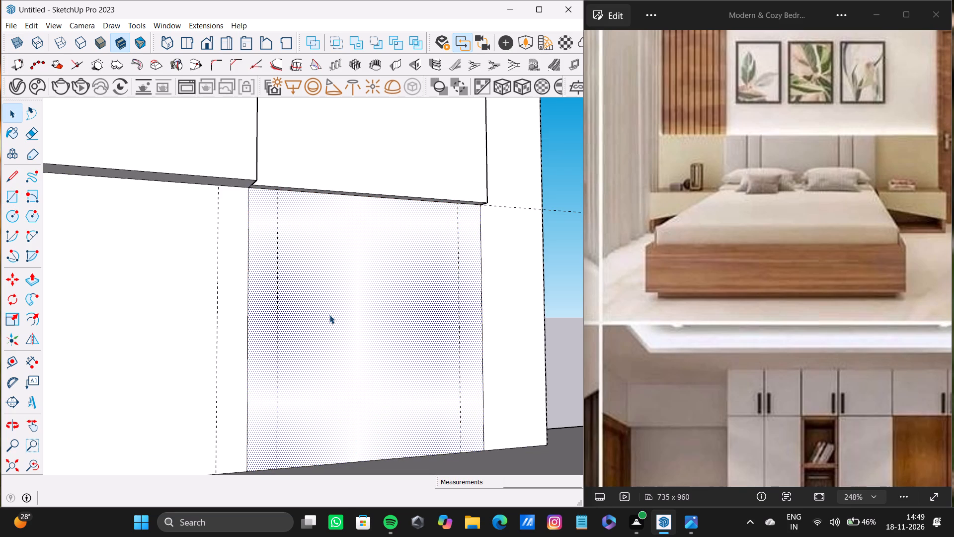
key("p")
left_click_drag(330, 315, 441, 321)
left_click_drag(376, 321, 517, 344)
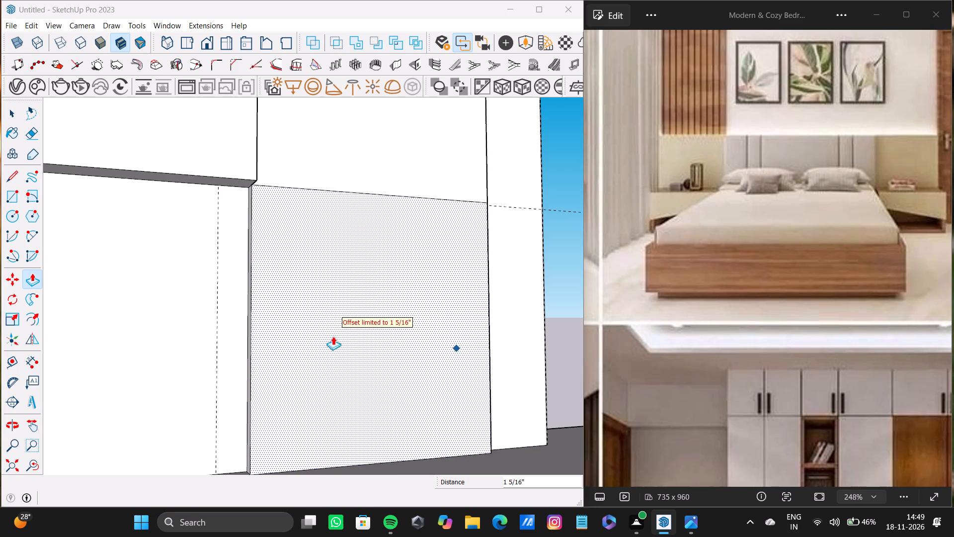
left_click_drag(331, 337, 439, 355)
Push/Pull the front of the bedside block nearer the door back 3 3/16", level with the other block's front face.
scroll(283, 314, "down", 3)
middle_click_drag(268, 255, 282, 370)
scroll(268, 255, "down", 1)
scroll(234, 309, "down", 5)
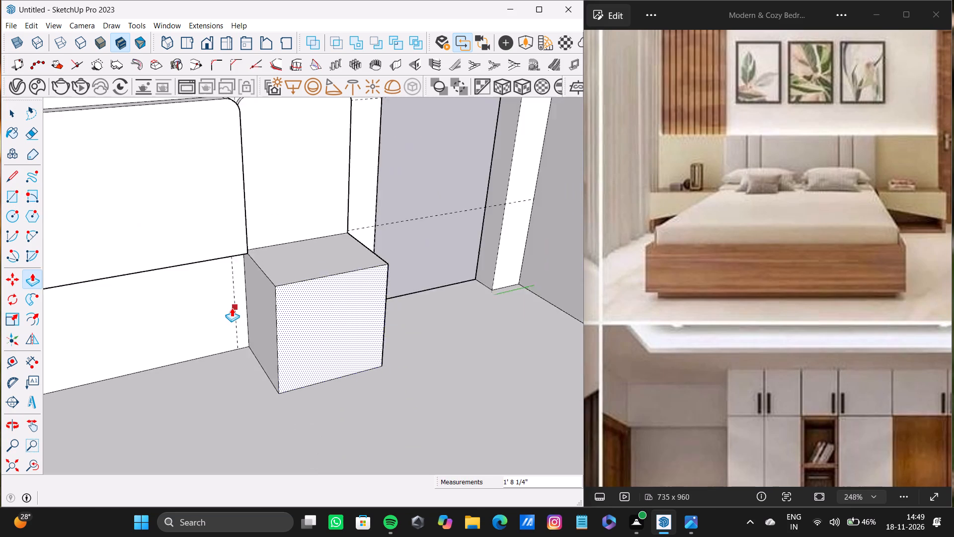
scroll(232, 308, "down", 13)
left_click(17, 464)
middle_click_drag(119, 379, 236, 415)
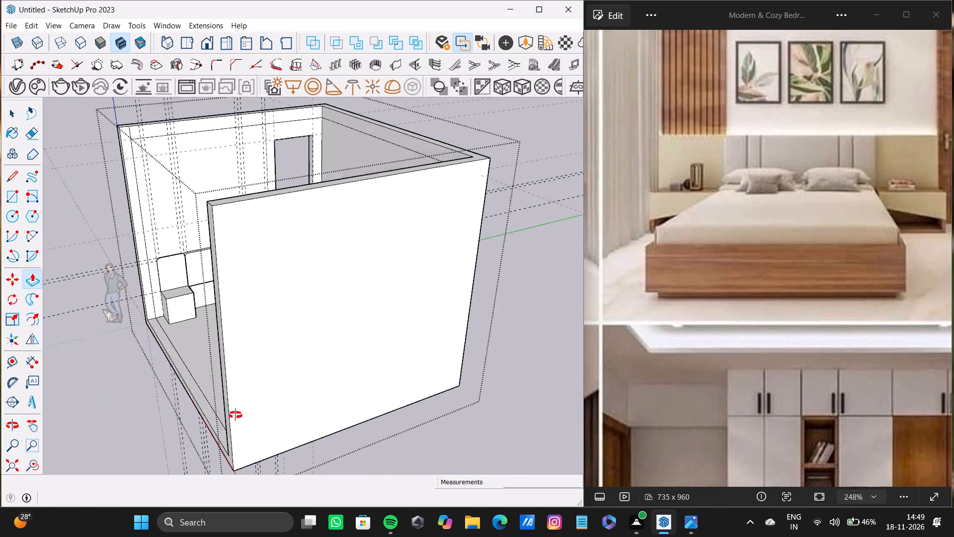
middle_click_drag(236, 415, 241, 458)
scroll(223, 256, "up", 7)
left_click_drag(255, 301, 124, 399)
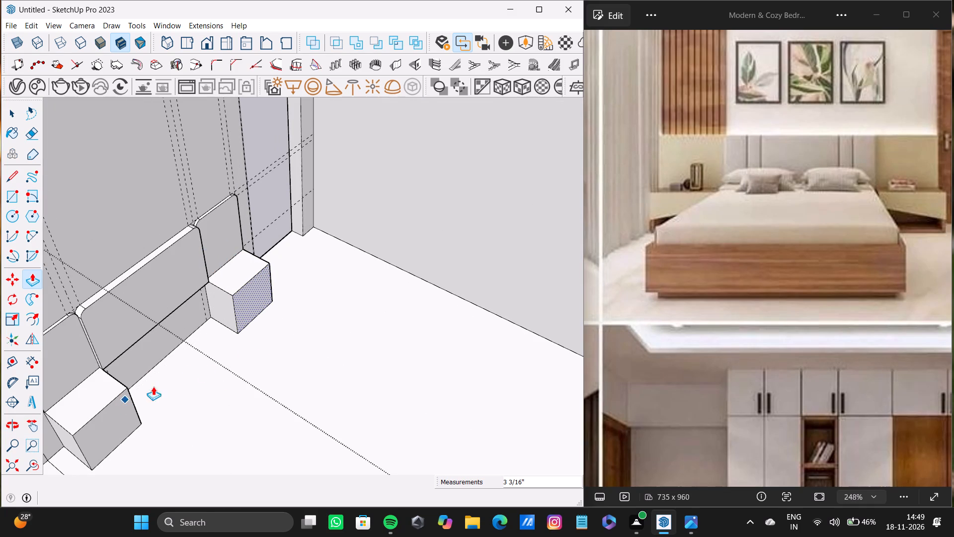
middle_click_drag(248, 335, 187, 404, "shift")
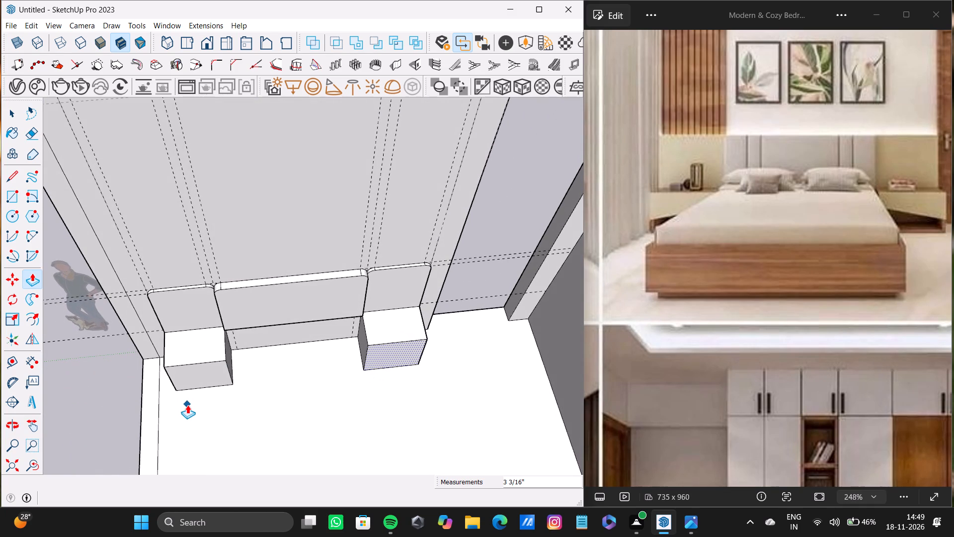
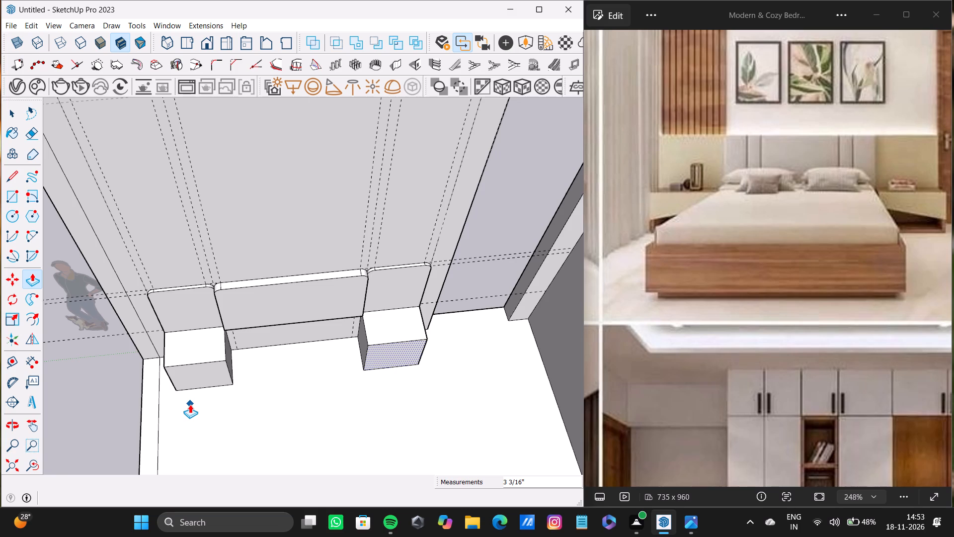
Draw a tangent arc of about 1 3/4" radius across the outer front corner on top of the bedside block nearer the scale figure.
key("space")
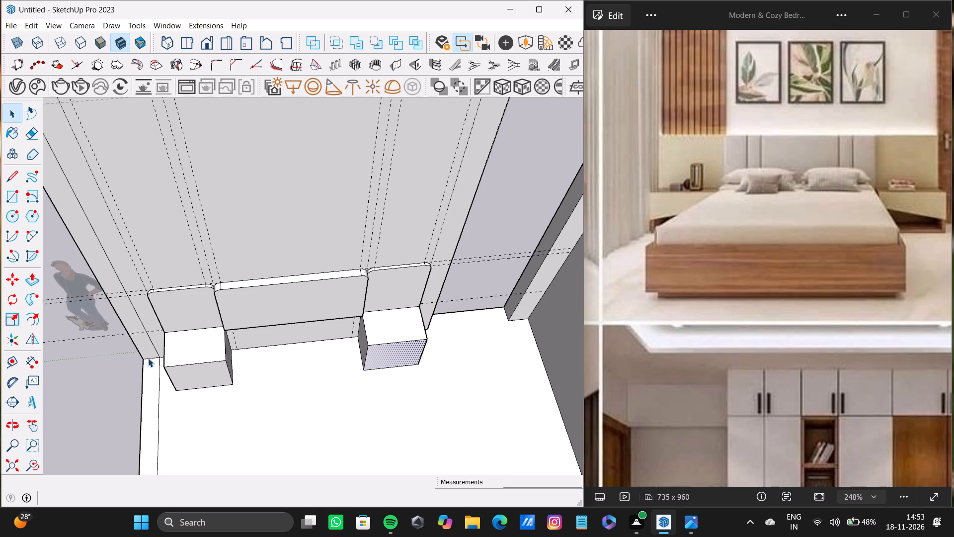
middle_click_drag(150, 345, 181, 336, "shift")
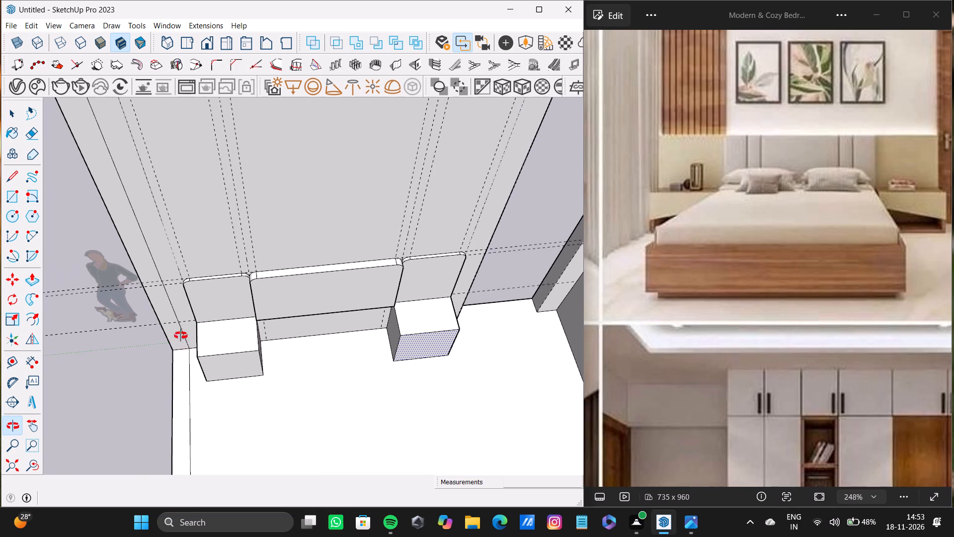
middle_click_drag(181, 336, 165, 358, "shift")
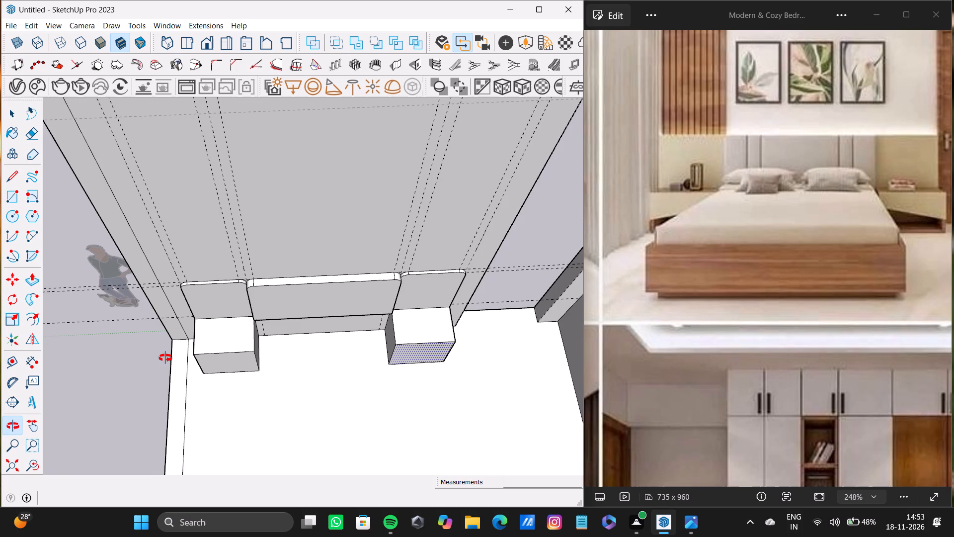
middle_click_drag(165, 358, 168, 359, "shift")
key("a")
scroll(185, 360, "up", 9)
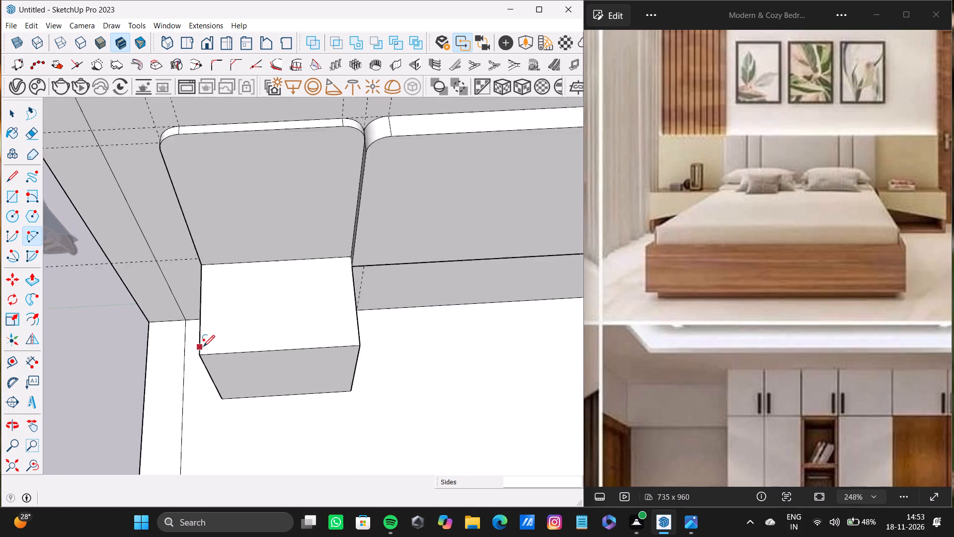
scroll(203, 347, "up", 3)
middle_click_drag(207, 343, 204, 358)
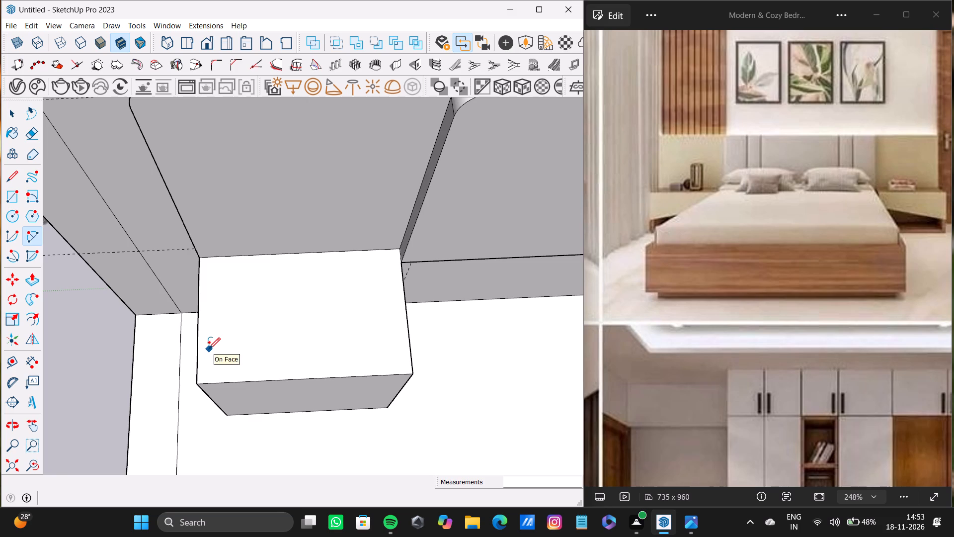
scroll(212, 378, "up", 4)
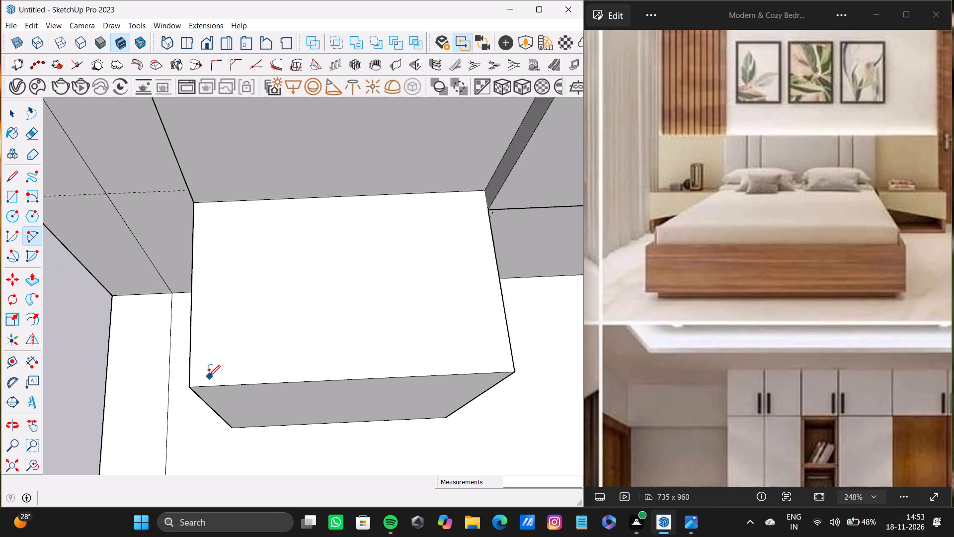
scroll(202, 373, "up", 3)
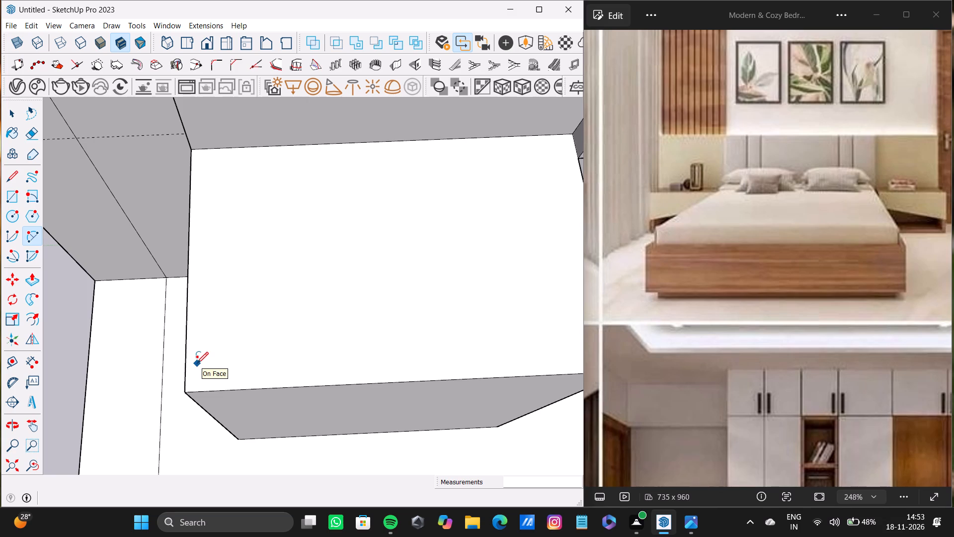
scroll(198, 360, "up", 4)
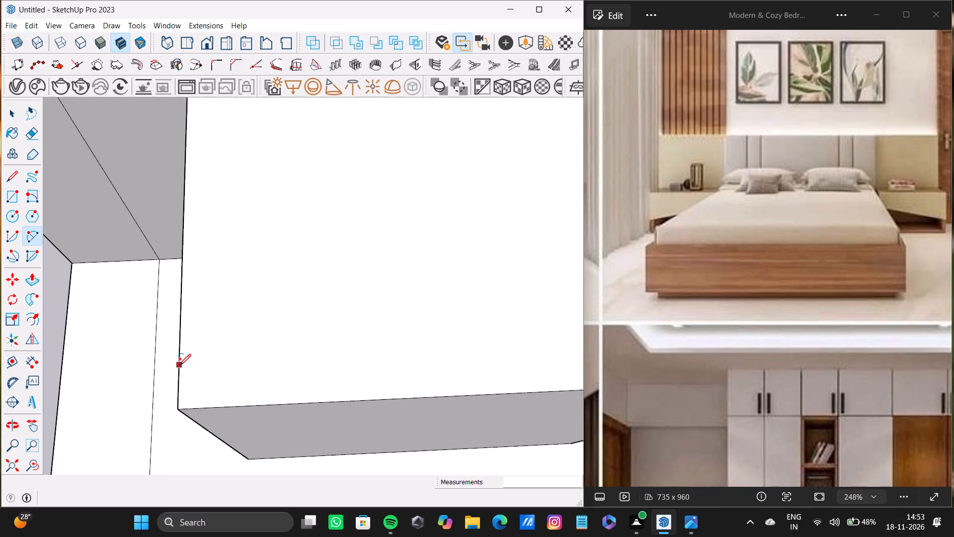
left_click(179, 365)
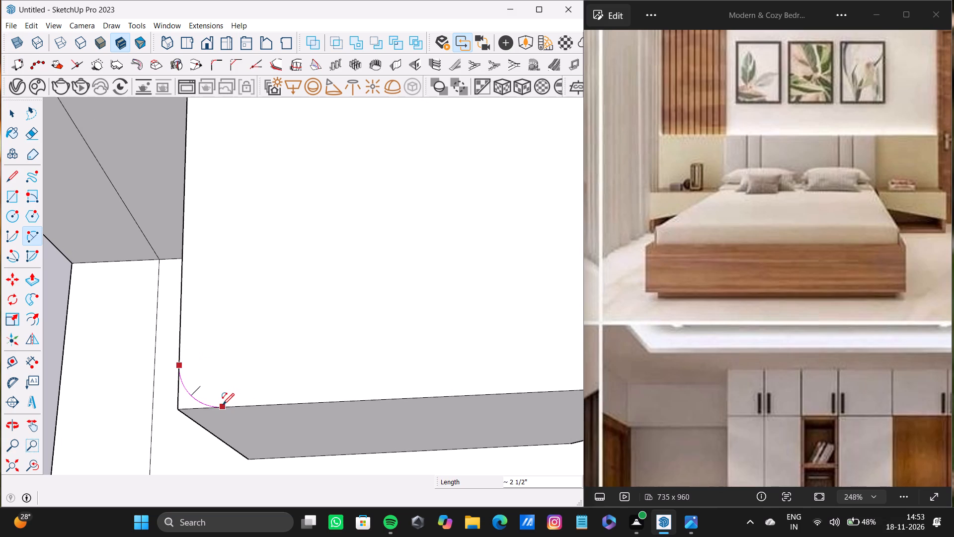
left_click(222, 405)
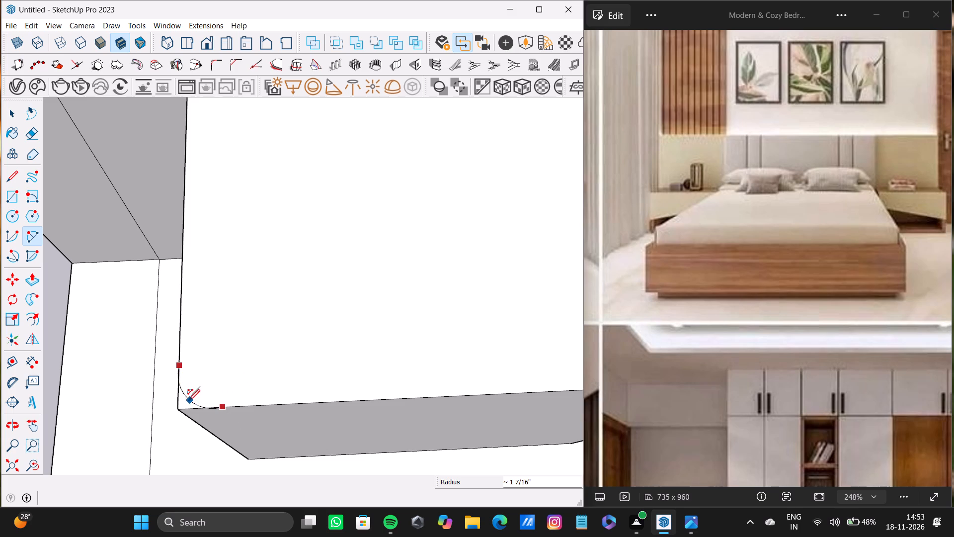
left_click(199, 399)
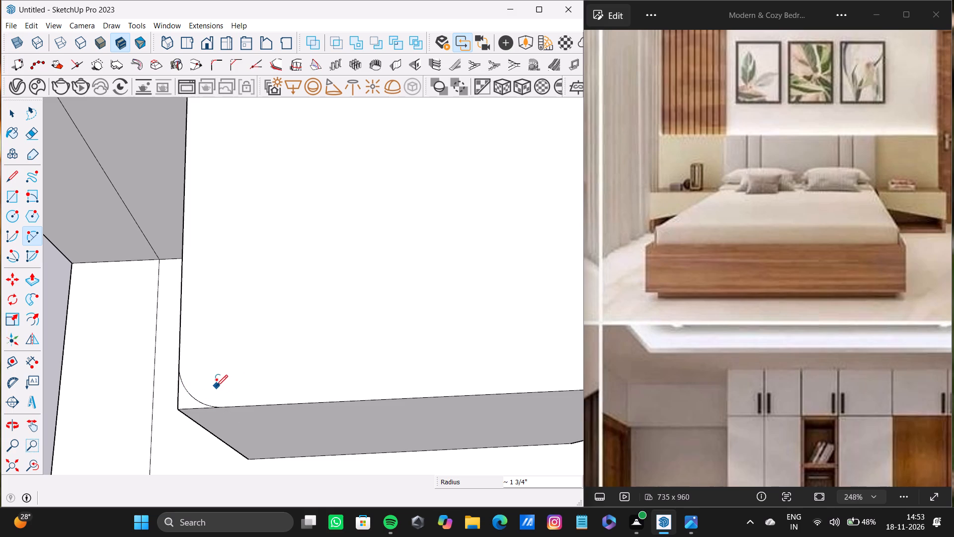
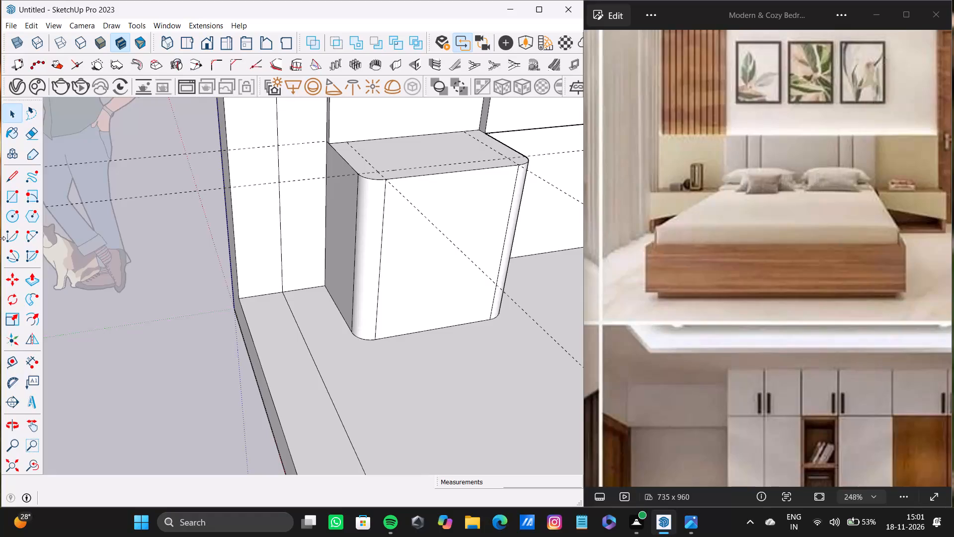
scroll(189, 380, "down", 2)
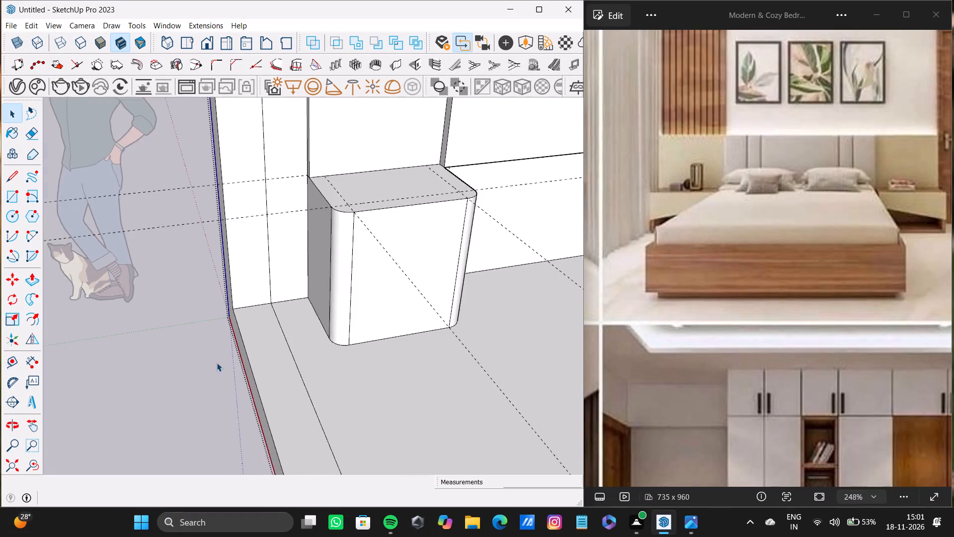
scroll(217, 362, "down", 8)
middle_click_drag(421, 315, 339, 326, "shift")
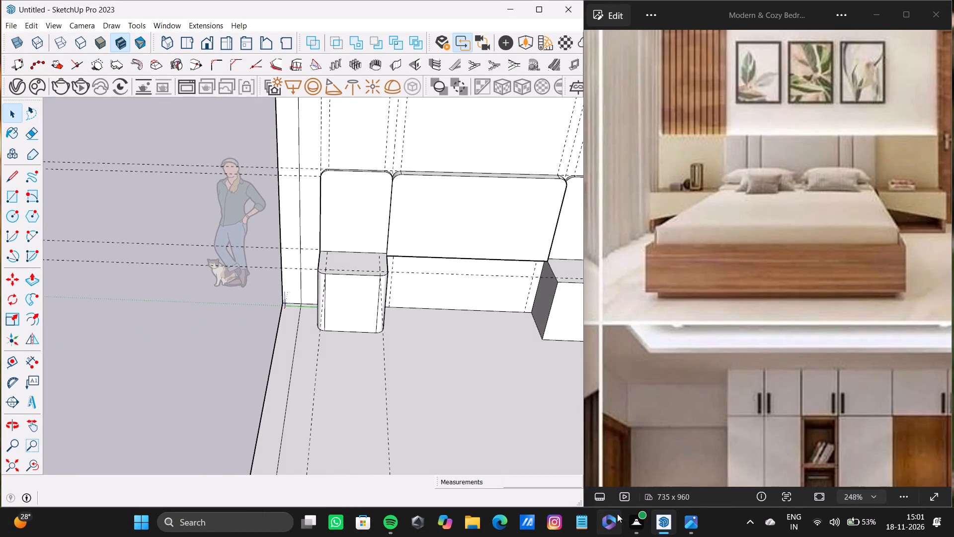
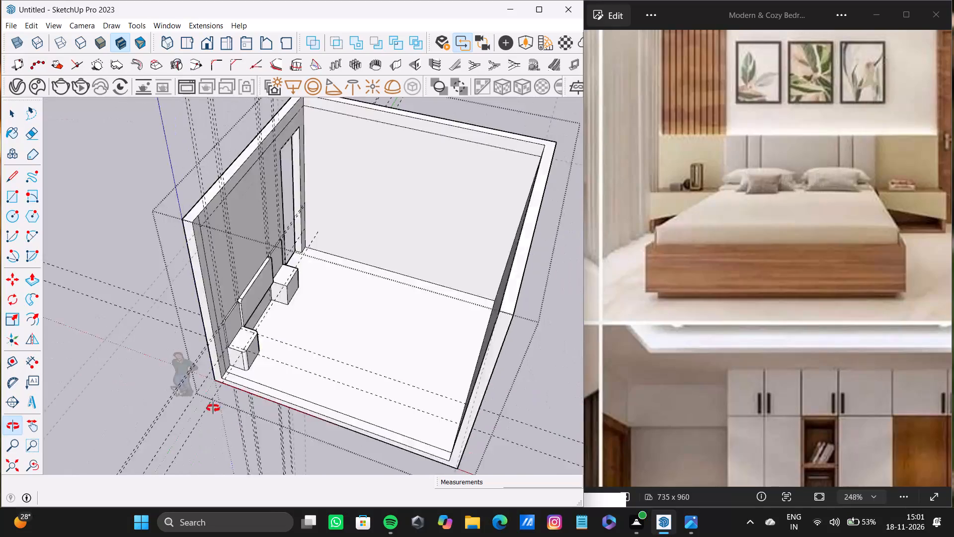
Examine the headboard wall, side panels and bedside blocks from several angles to compare their corners.
scroll(269, 274, "up", 8)
middle_click_drag(371, 262, 231, 124)
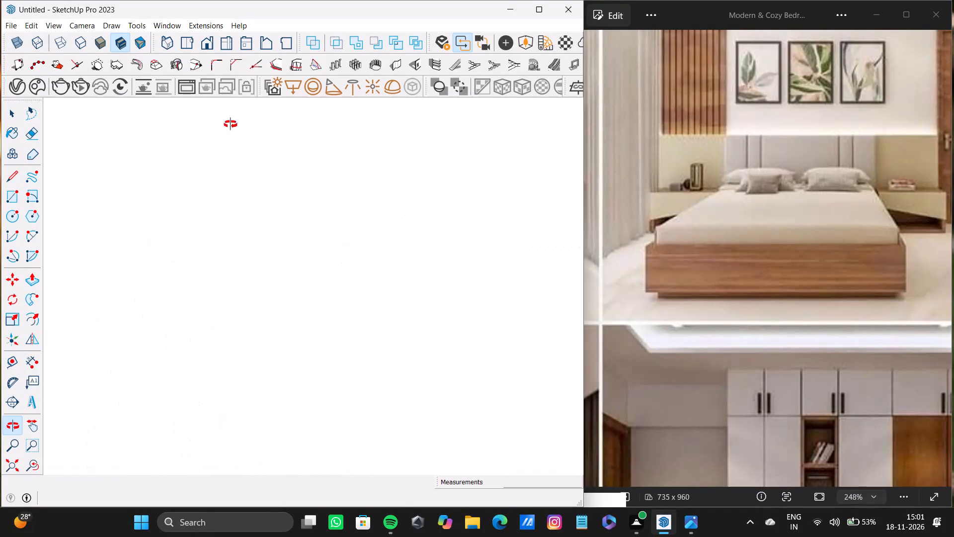
middle_click_drag(231, 124, 279, 228)
scroll(230, 263, "down", 11)
middle_click_drag(218, 280, 430, 126)
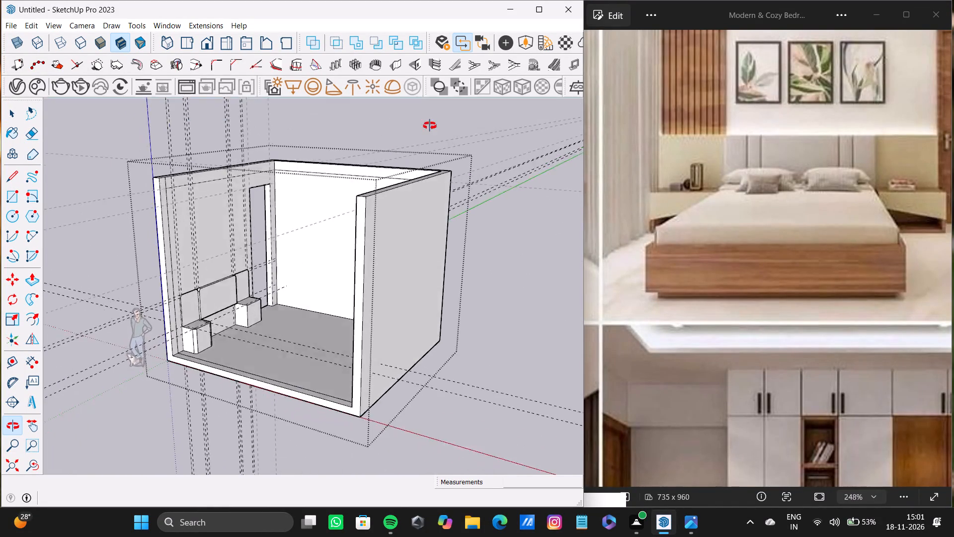
middle_click_drag(430, 126, 442, 89)
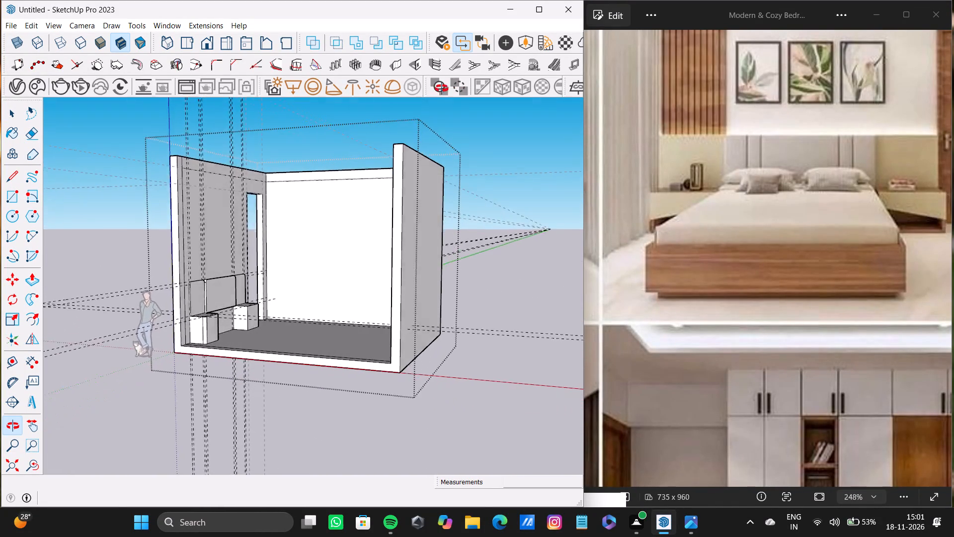
middle_click_drag(442, 89, 399, 171)
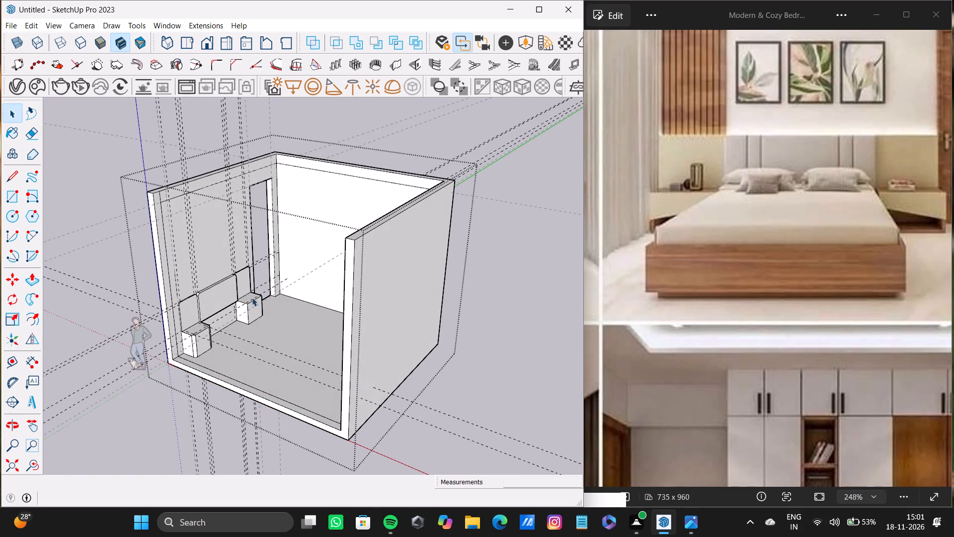
left_click_drag(163, 270, 316, 378)
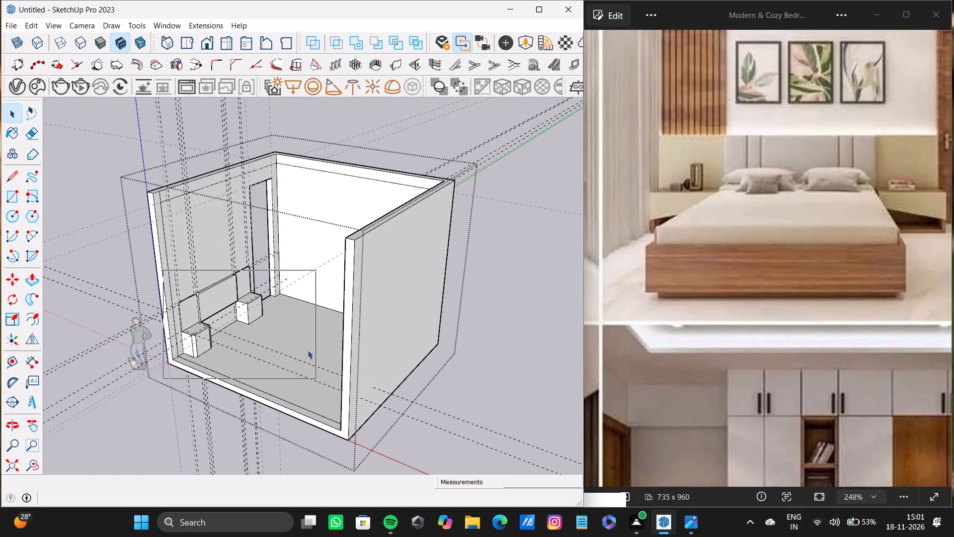
middle_click_drag(338, 313, 8, 418)
middle_click_drag(246, 235, 300, 352, "shift")
scroll(381, 366, "up", 3)
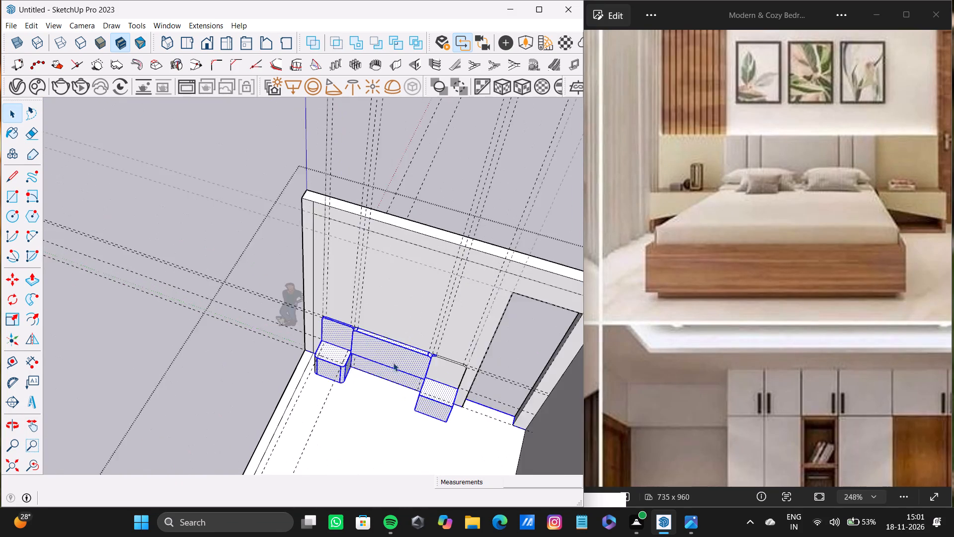
scroll(393, 362, "up", 4)
middle_click_drag(411, 376, 438, 303)
left_click(167, 202)
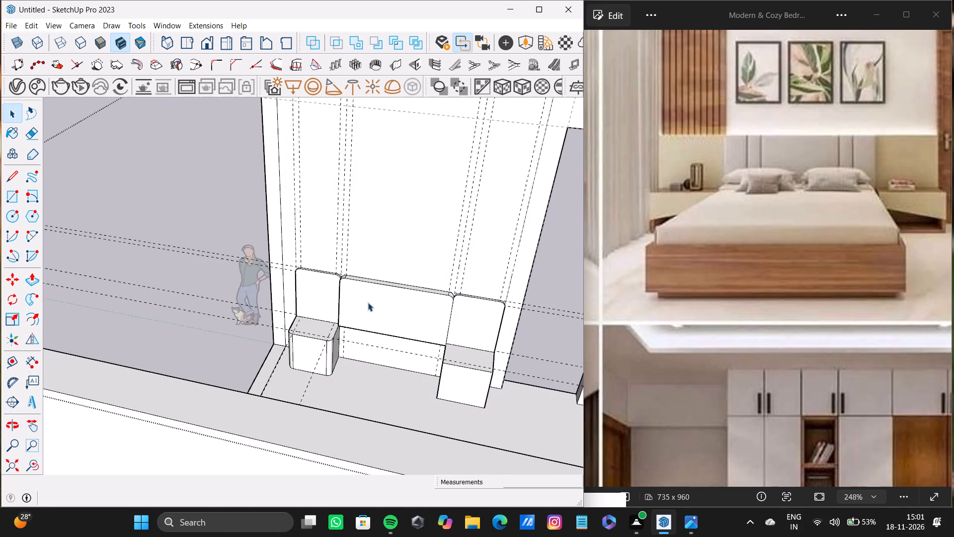
left_click_drag(276, 241, 570, 447)
middle_click_drag(253, 343, 376, 438)
left_click(73, 219)
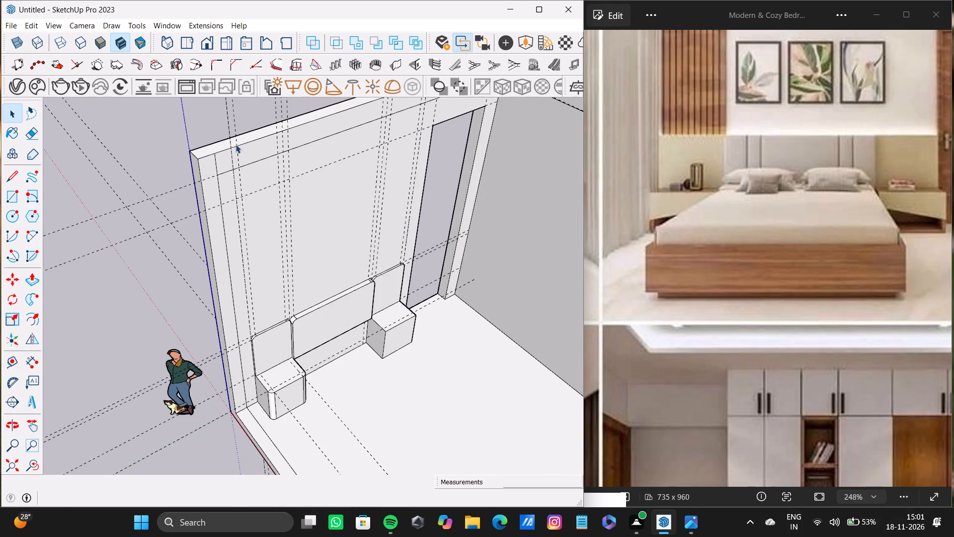
left_click(236, 143)
left_click(173, 177)
scroll(380, 281, "down", 3)
middle_click_drag(381, 280, 341, 291)
scroll(416, 294, "up", 2)
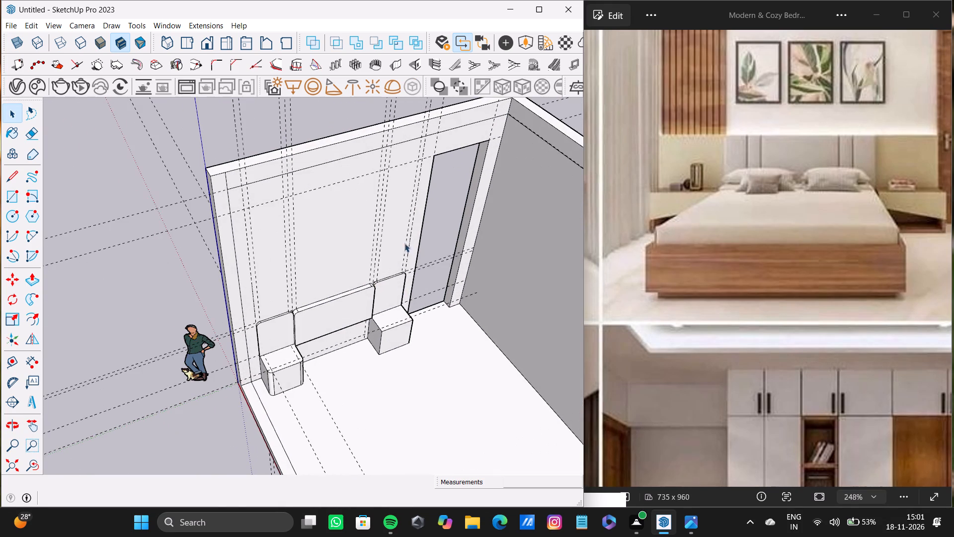
Add guide lines 3" inward from both side edges of the top of the bedside block nearest the door opening.
scroll(381, 344, "up", 8)
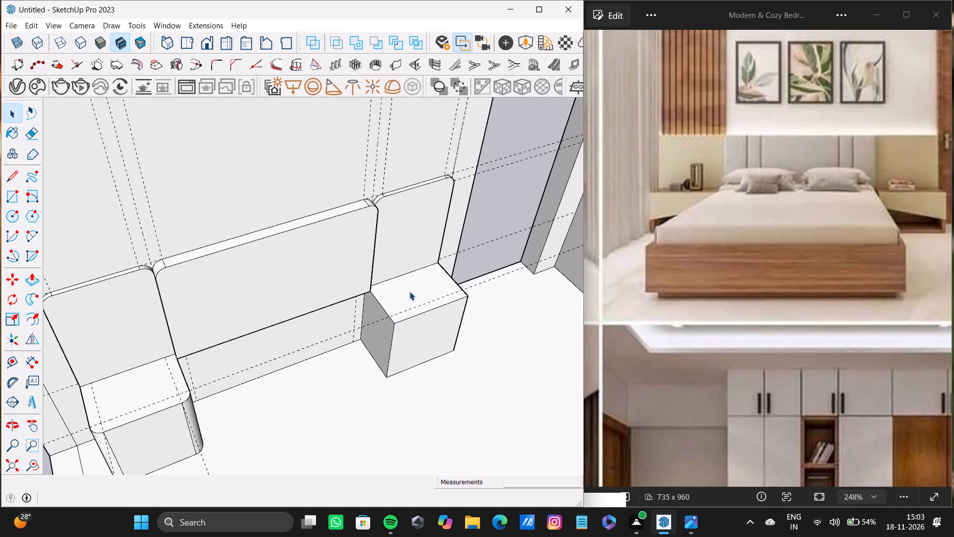
scroll(449, 316, "up", 7)
middle_click_drag(416, 295, 305, 377, "shift")
key("t")
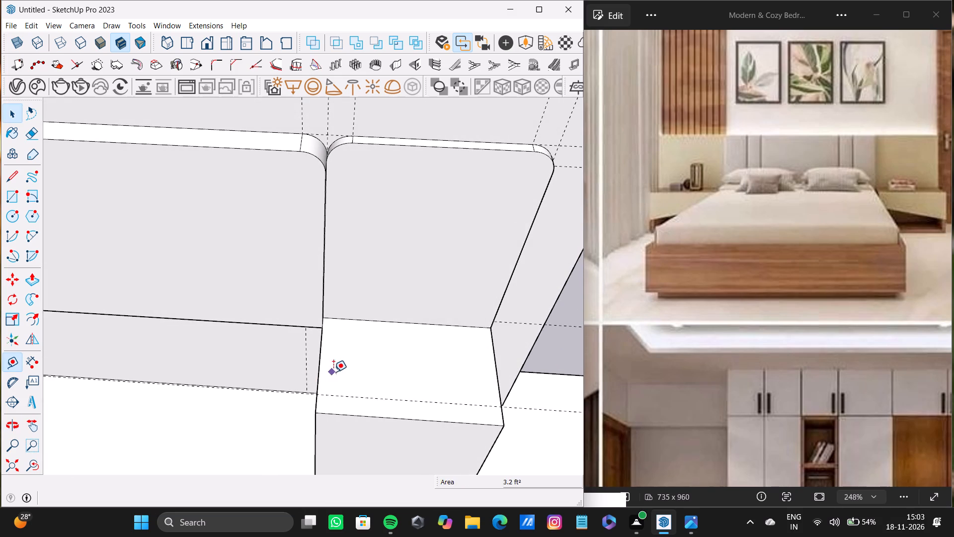
left_click_drag(319, 368, 330, 364)
key("3")
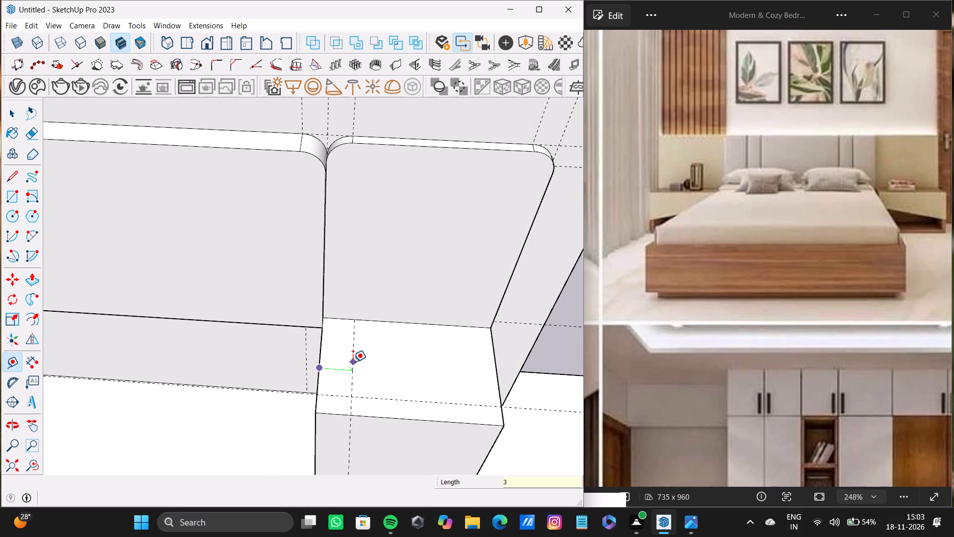
key("shift+quotedbl")
key("Return")
left_click(495, 356)
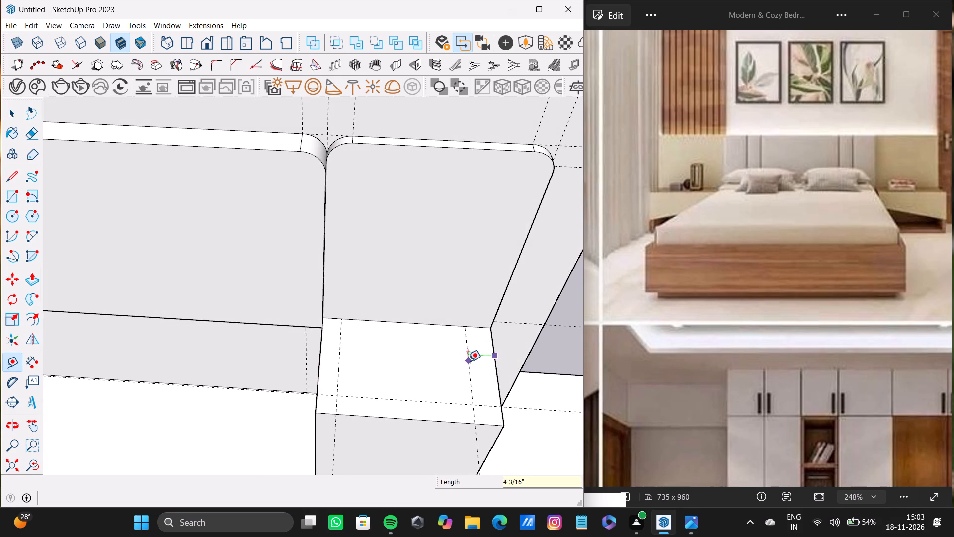
type("3\"")
key("Return")
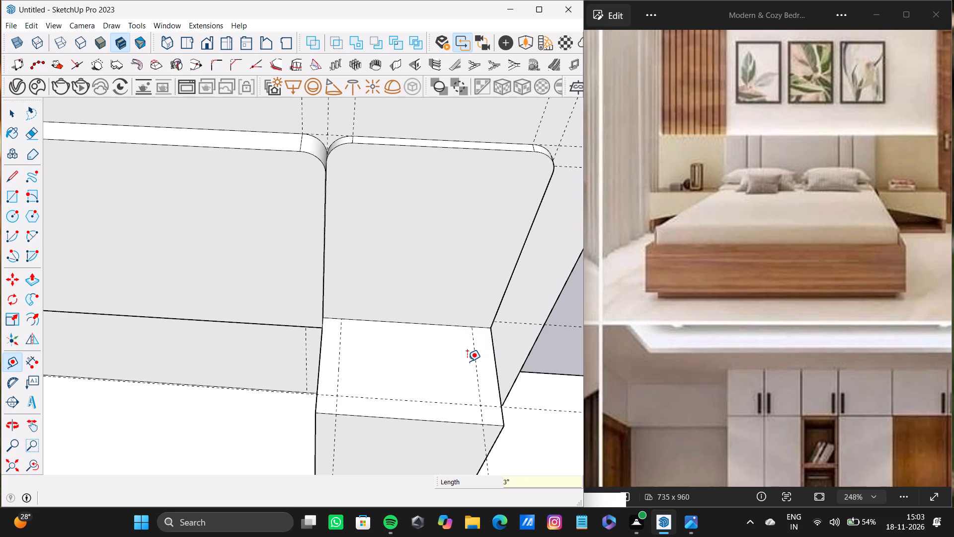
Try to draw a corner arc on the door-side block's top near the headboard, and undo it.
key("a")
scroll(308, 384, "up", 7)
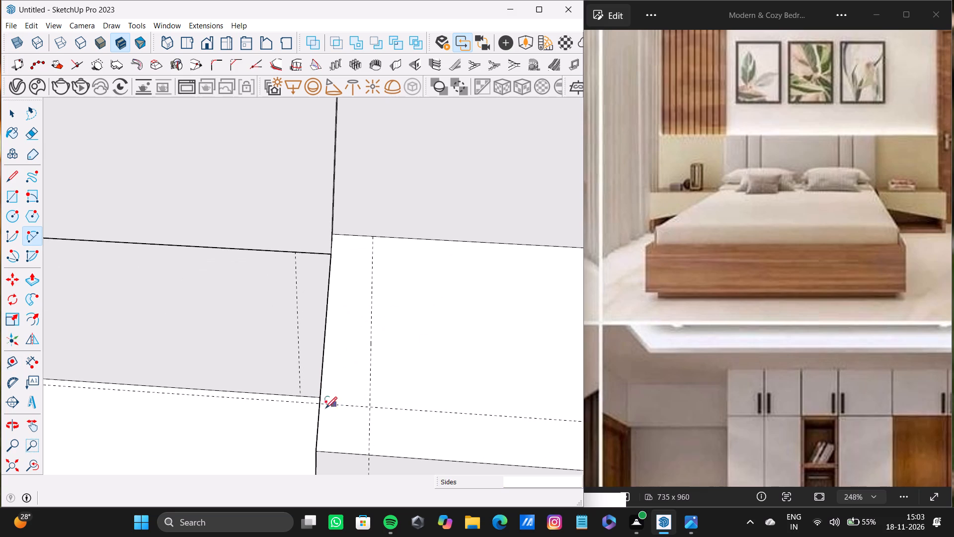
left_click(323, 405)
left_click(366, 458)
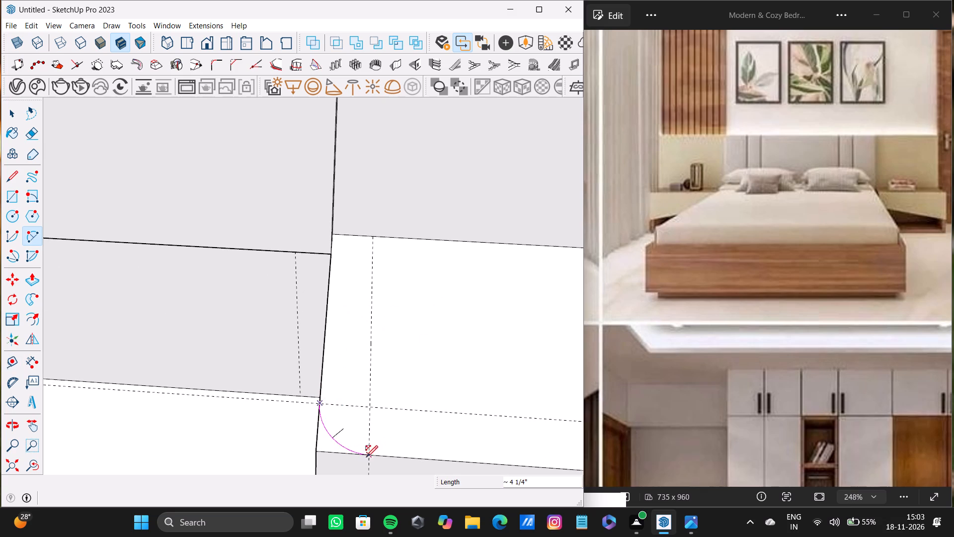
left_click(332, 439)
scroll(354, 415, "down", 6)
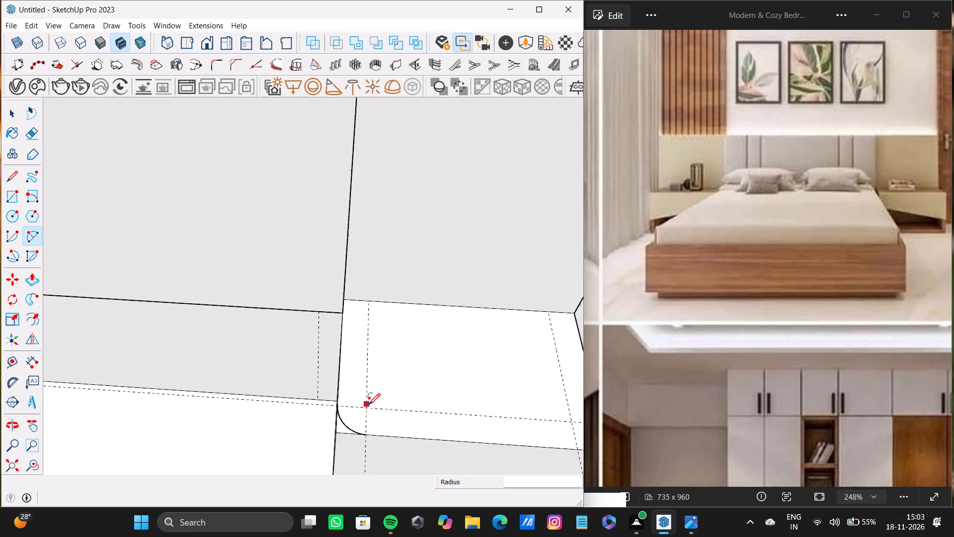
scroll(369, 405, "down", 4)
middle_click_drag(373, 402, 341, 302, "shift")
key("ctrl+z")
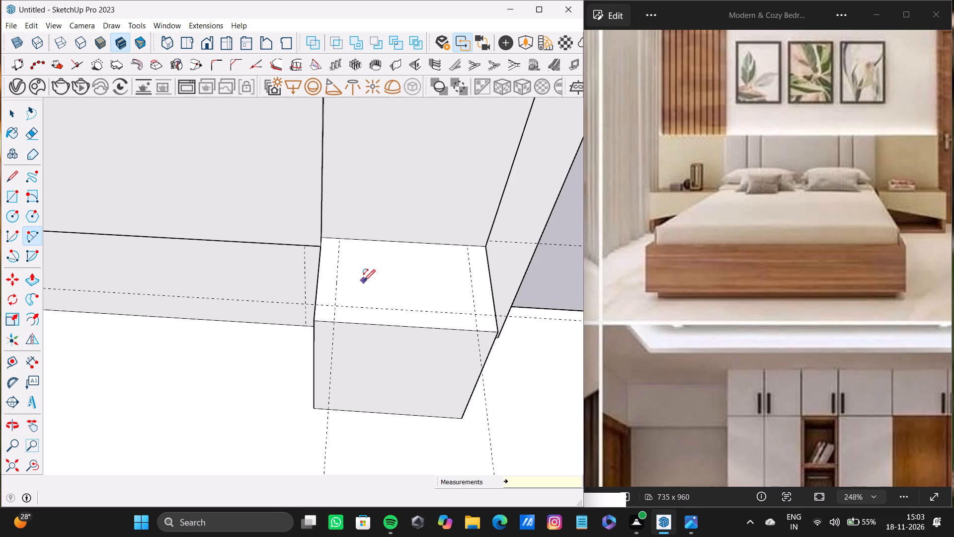
Open the door-side block for editing and draw a two-point arc across its top face's front corner nearest the headboard.
double_click(364, 281)
key("space")
triple_click(424, 276)
left_click(371, 278)
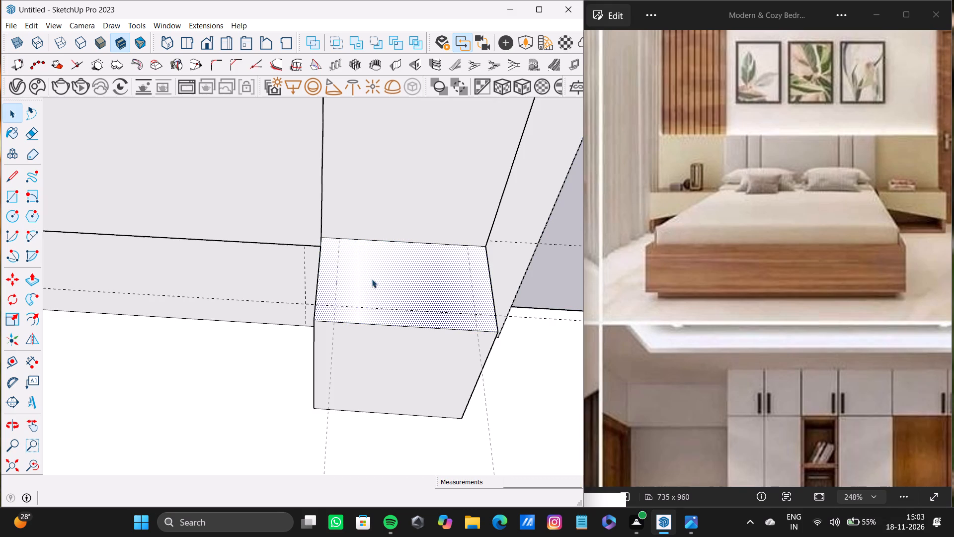
key("a")
scroll(332, 321, "up", 6)
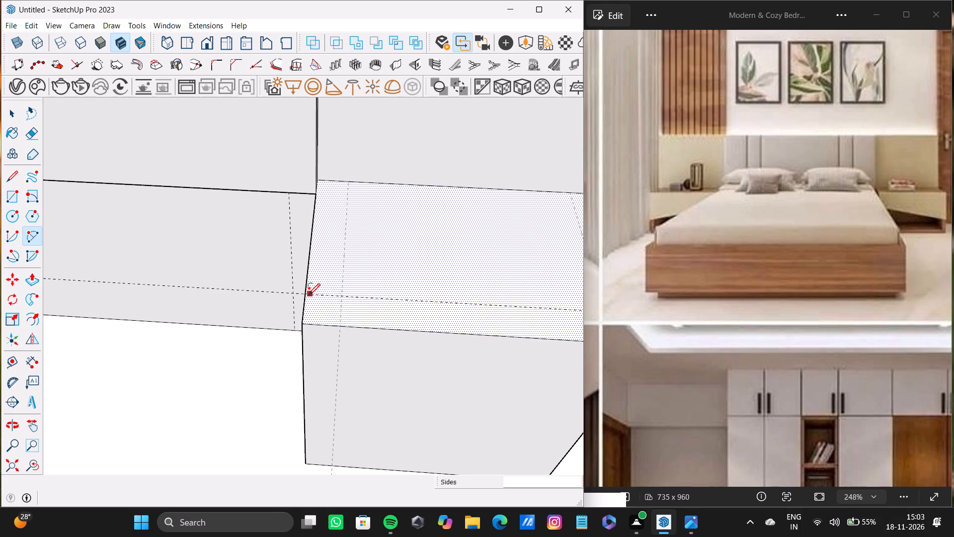
left_click(306, 293)
left_click(340, 325)
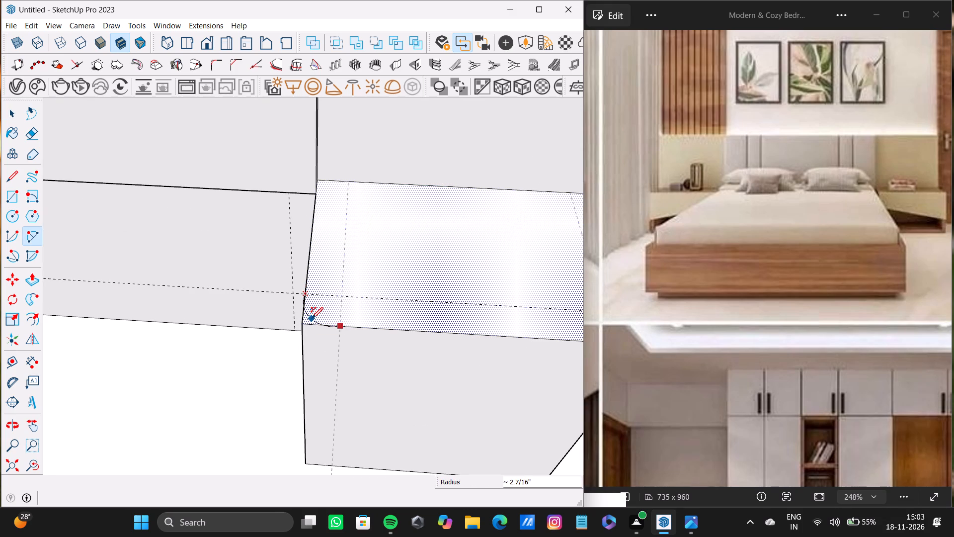
left_click(314, 319)
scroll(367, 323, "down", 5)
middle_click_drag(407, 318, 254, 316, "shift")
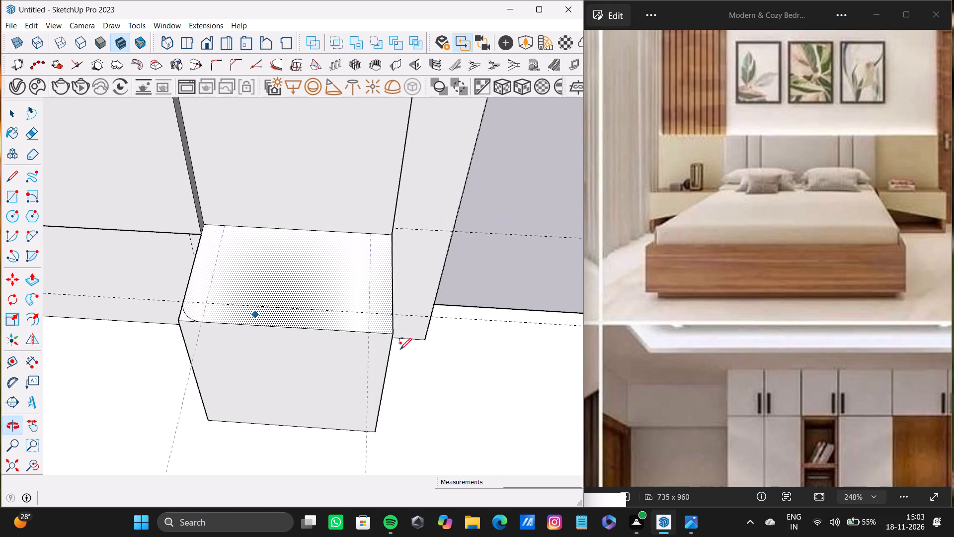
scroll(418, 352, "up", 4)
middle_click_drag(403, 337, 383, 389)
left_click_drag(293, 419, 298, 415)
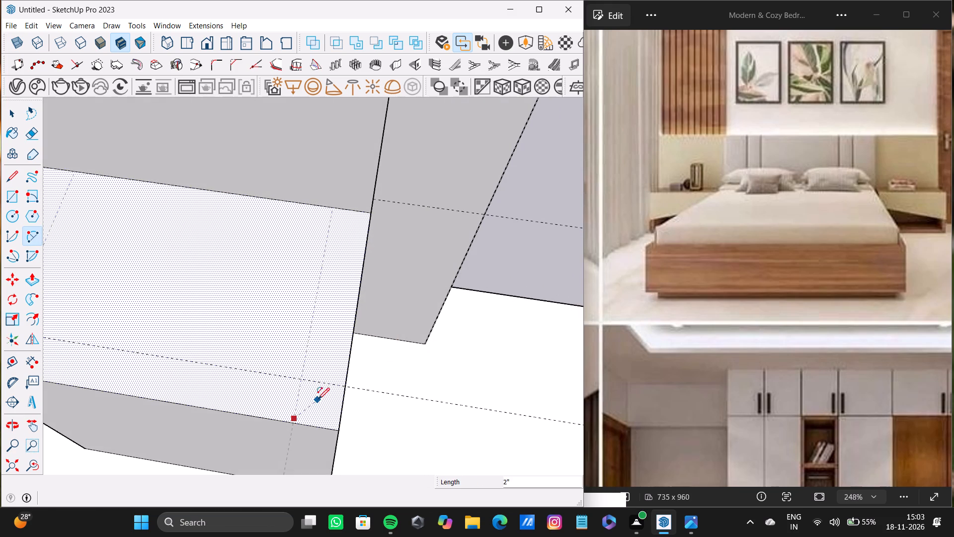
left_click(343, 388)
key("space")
Draw a matching arc between the guide intersections on the block top's front corner nearest the door opening.
key("a")
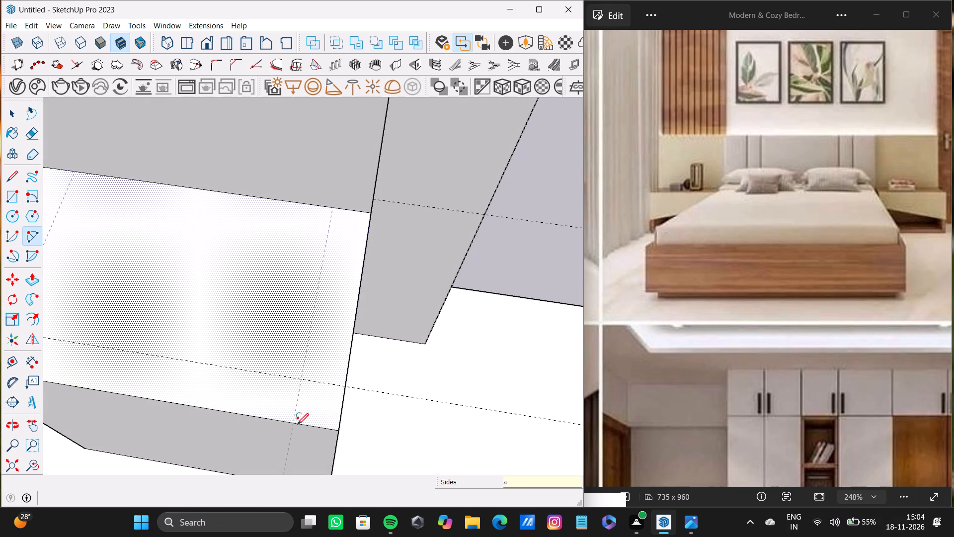
left_click(293, 423)
left_click(345, 389)
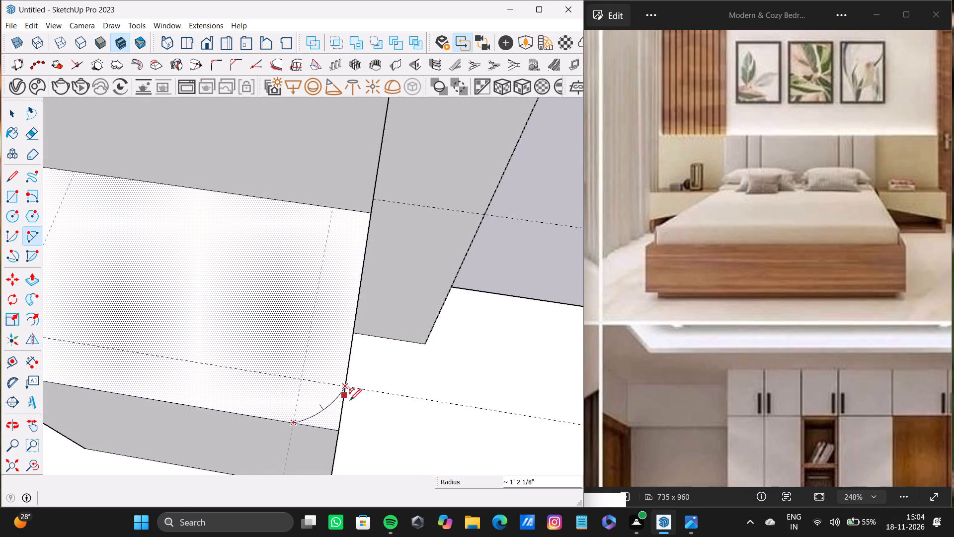
left_click(336, 411)
key("space")
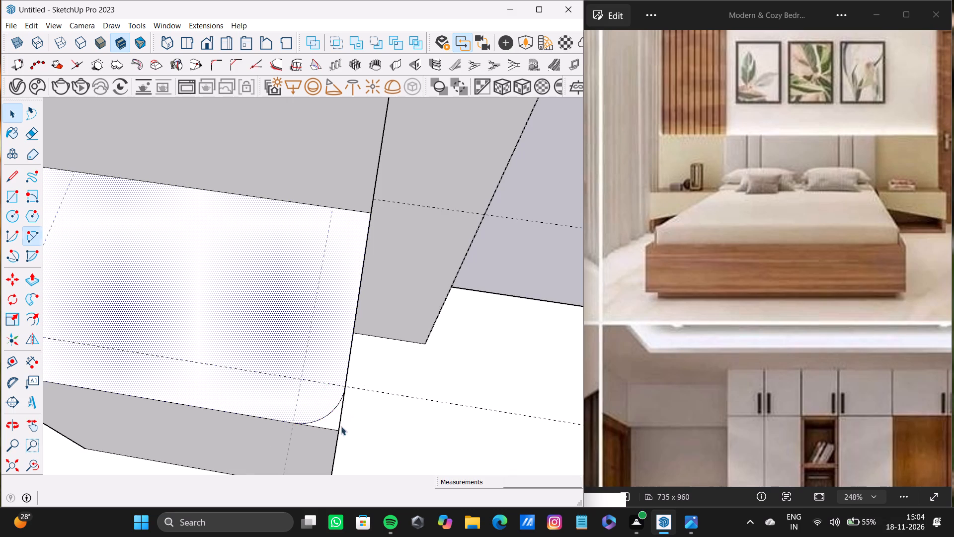
Push the corner sliver outside the door-side arc down about 2' 3 9/16" to round that vertical edge.
left_click(335, 422)
key("p")
left_click(335, 421)
middle_click_drag(333, 421, 351, 277)
left_click_drag(351, 277, 357, 423)
left_click_drag(352, 277, 339, 368)
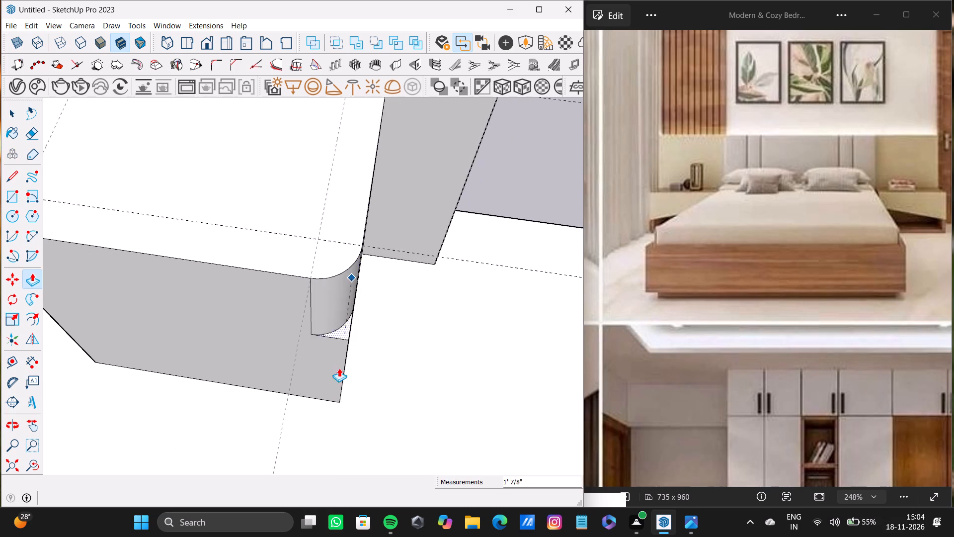
left_click_drag(339, 368, 338, 448)
Push the corner sliver outside the headboard-side arc down about 2' 3 5/8" to round the block's other front edge.
scroll(284, 402, "down", 4)
middle_click_drag(273, 391, 448, 391, "shift")
scroll(327, 296, "up", 3)
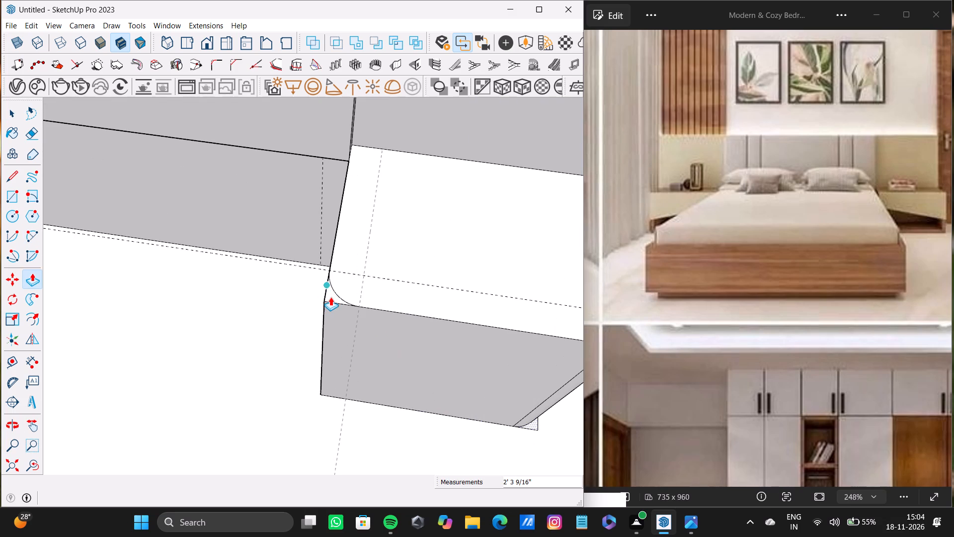
key("space")
left_click(331, 297)
key("p")
left_click_drag(337, 292, 330, 314)
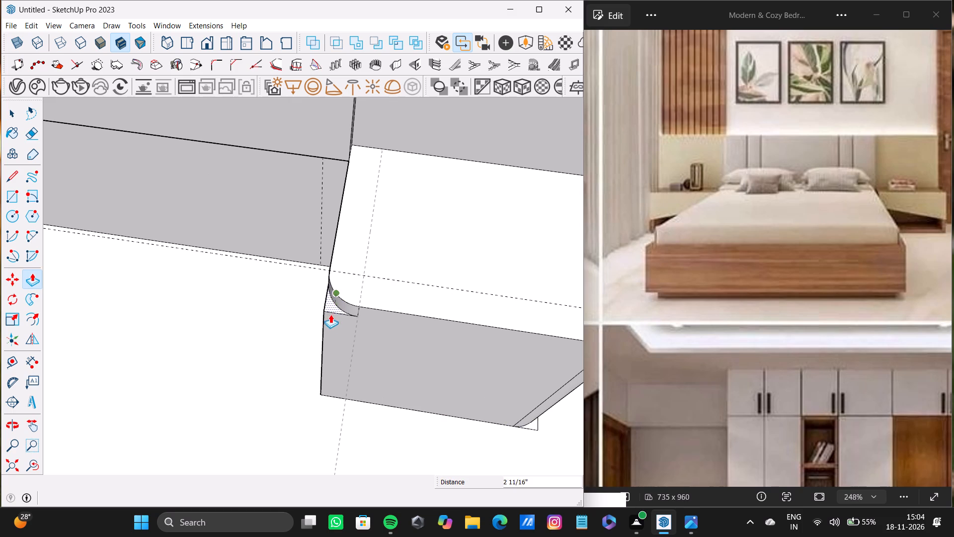
left_click_drag(330, 314, 329, 409)
Examine the rounded bedside blocks and headboard panels from the front and within the whole room.
scroll(325, 386, "down", 4)
middle_click_drag(324, 384, 407, 207)
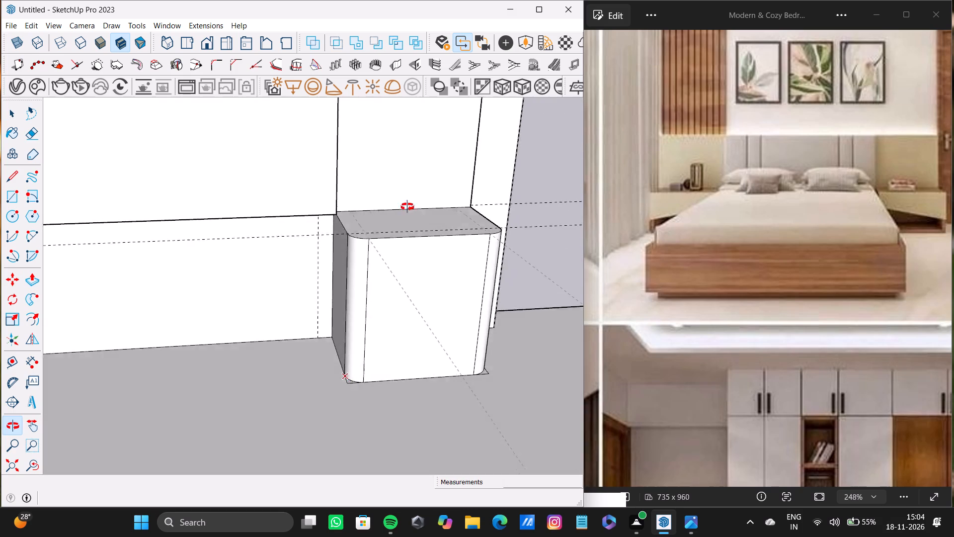
middle_click_drag(407, 207, 381, 228)
scroll(381, 228, "down", 4)
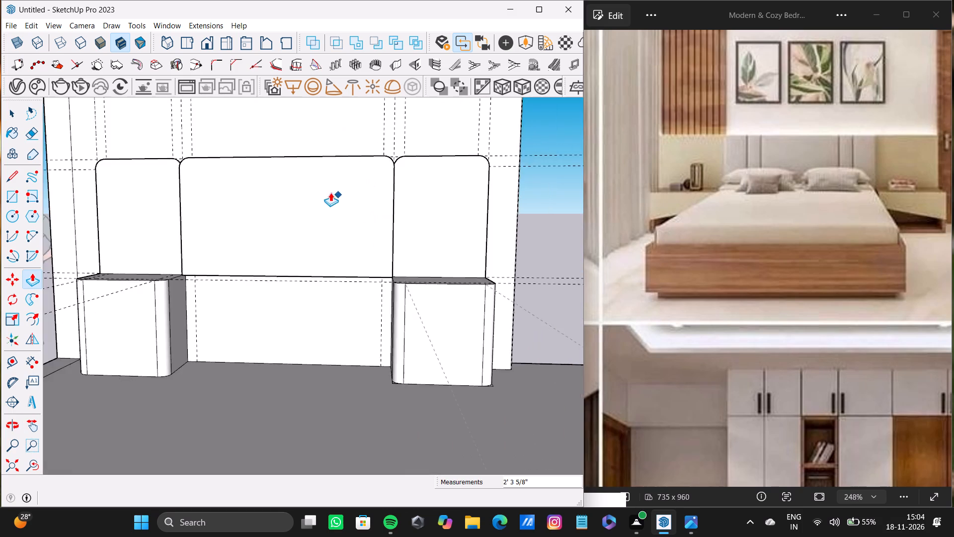
scroll(330, 192, "down", 2)
middle_click_drag(330, 192, 346, 201, "shift")
left_click(14, 464)
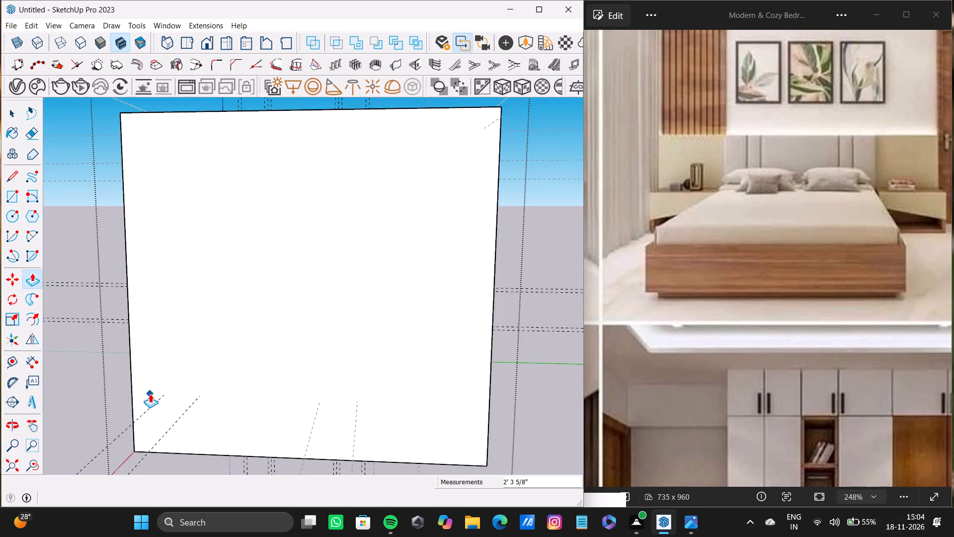
middle_click_drag(150, 394, 374, 447)
scroll(238, 297, "up", 10)
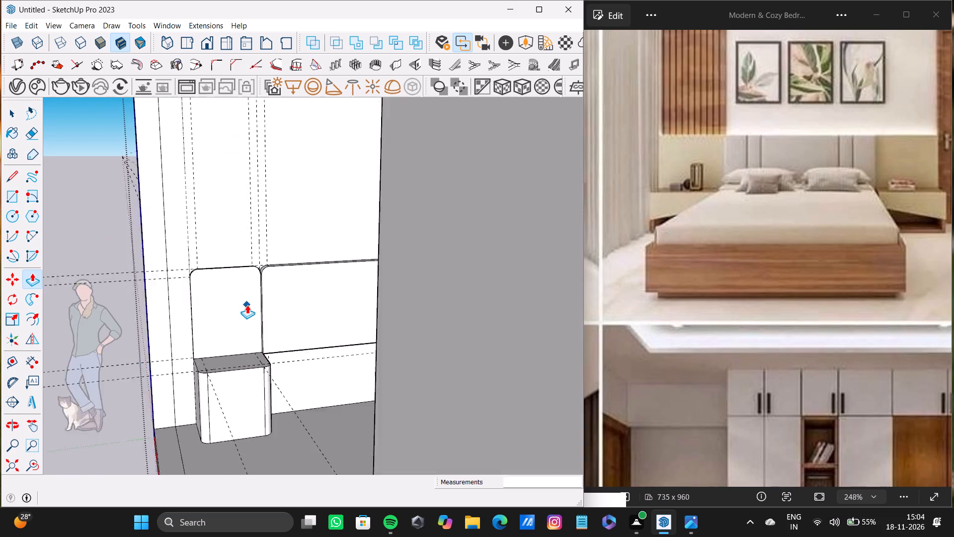
Place a vertical guide about 8 3/4" in from the left edge of the central headboard panel.
scroll(247, 305, "up", 4)
middle_click_drag(248, 303, 174, 441)
scroll(259, 307, "up", 7)
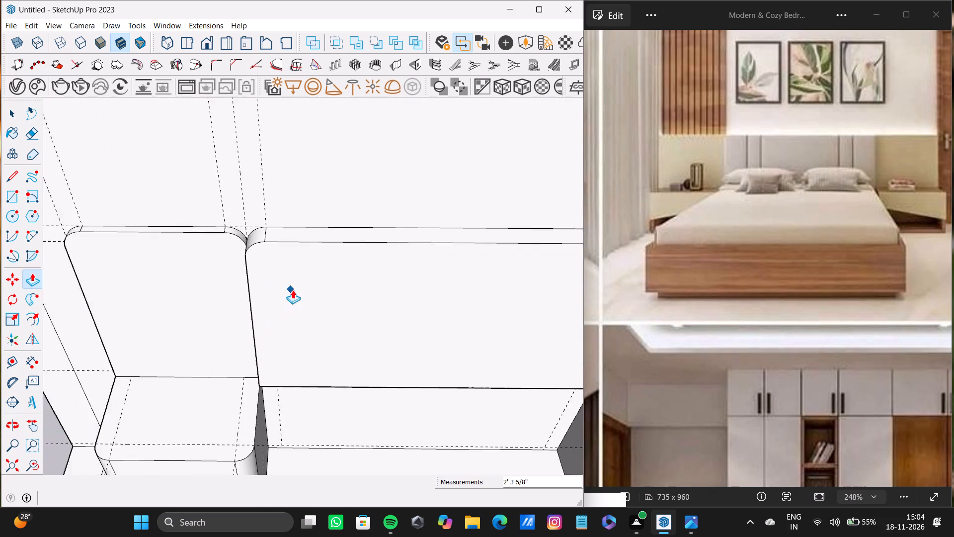
middle_click_drag(293, 290, 236, 247, "shift")
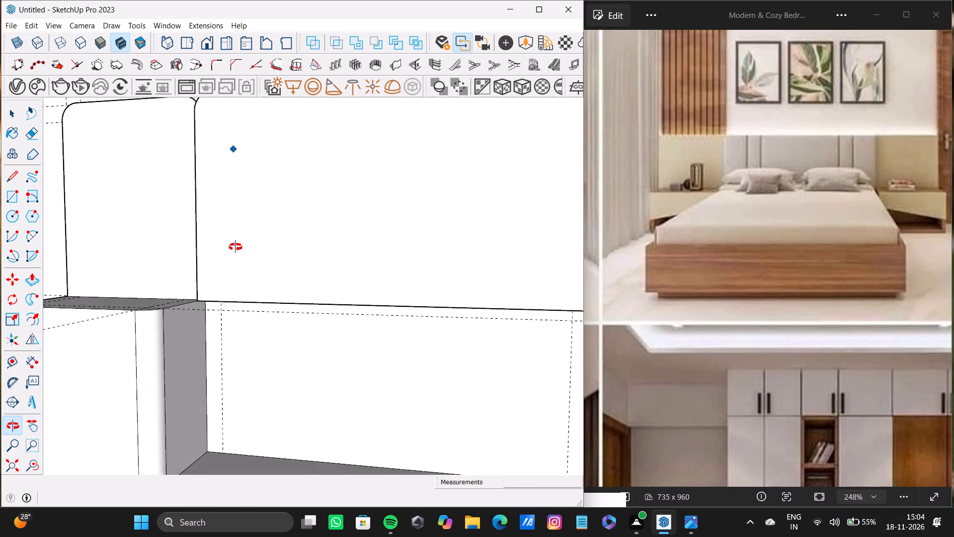
middle_click_drag(236, 247, 291, 334, "shift")
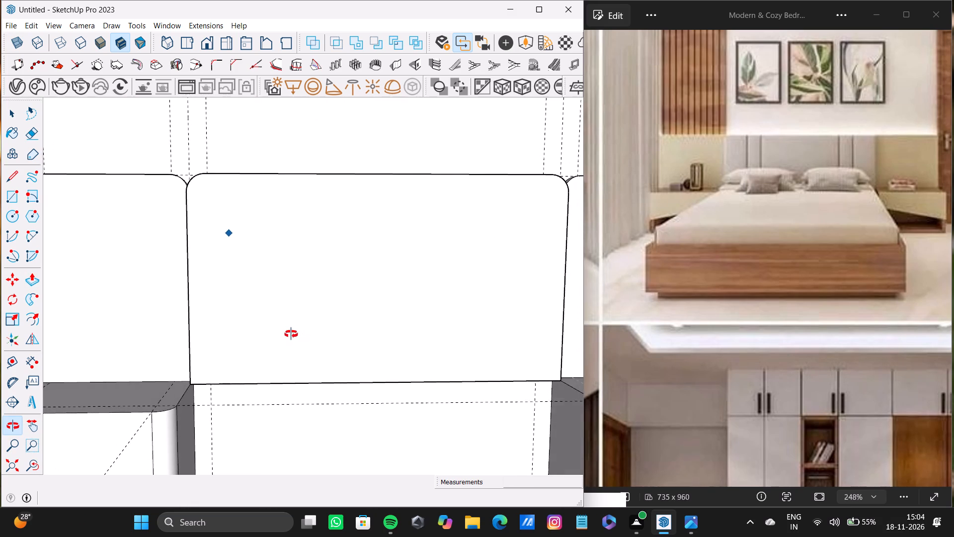
middle_click_drag(291, 334, 287, 336, "shift")
key("t")
left_click_drag(189, 298, 215, 297)
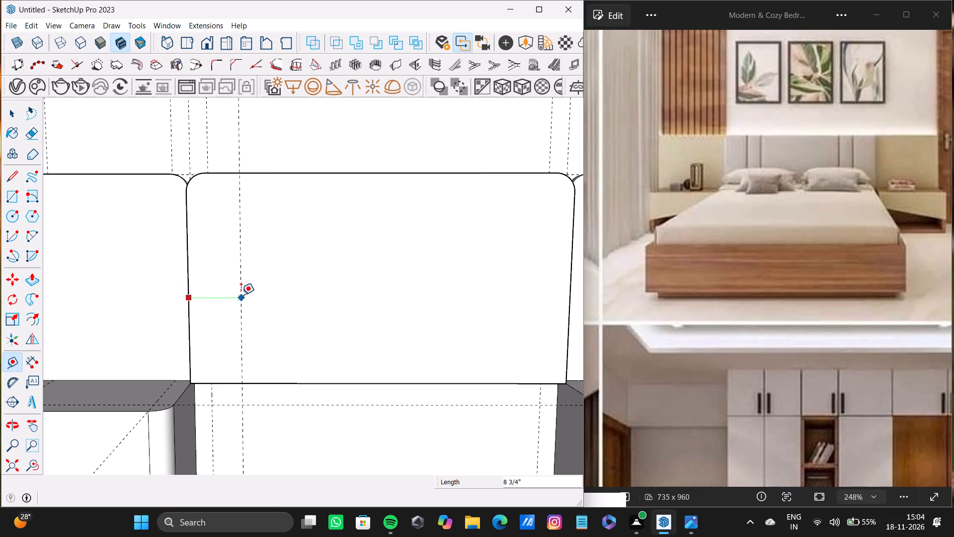
left_click(241, 295)
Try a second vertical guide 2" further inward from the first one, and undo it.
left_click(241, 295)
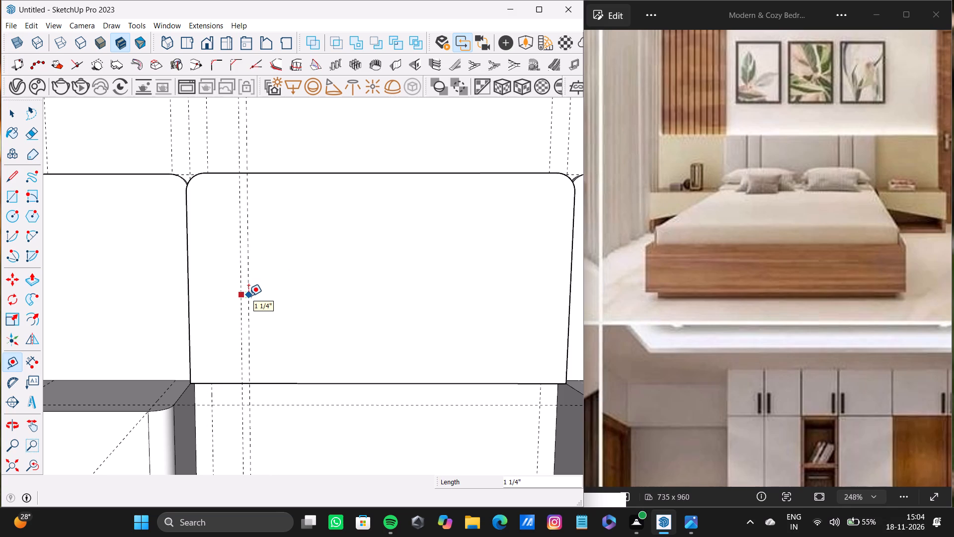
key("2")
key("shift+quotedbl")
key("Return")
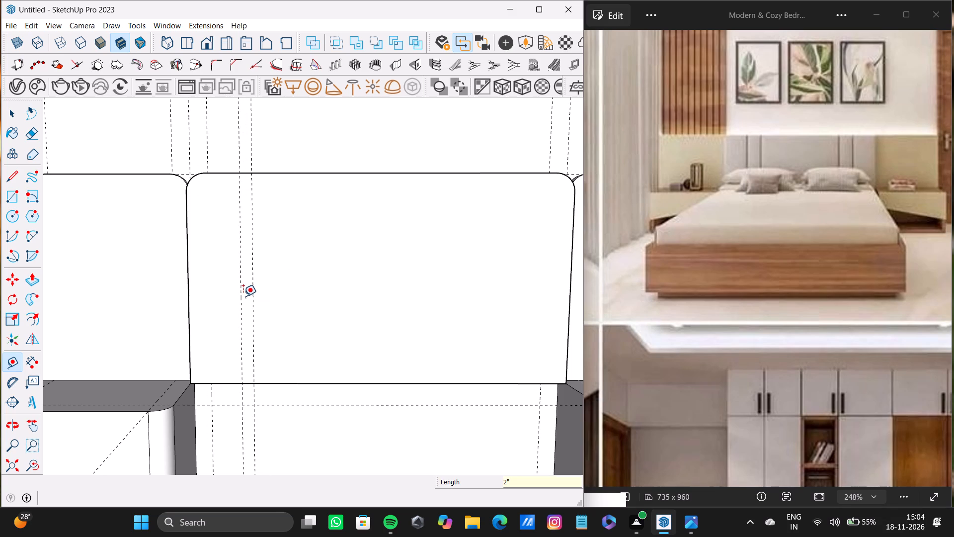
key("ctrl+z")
Place a second vertical guide 1" further inward from the headboard panel's first guide.
left_click(241, 302)
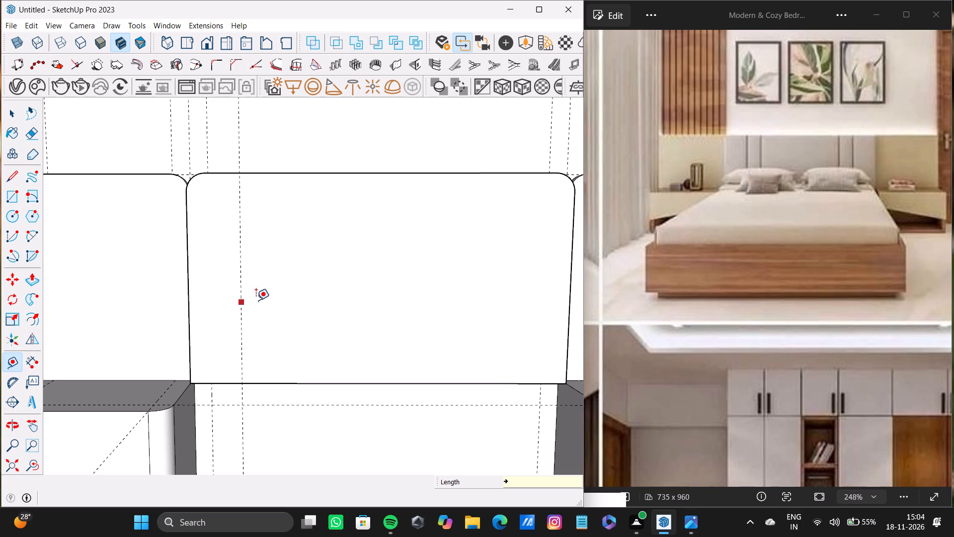
key("1")
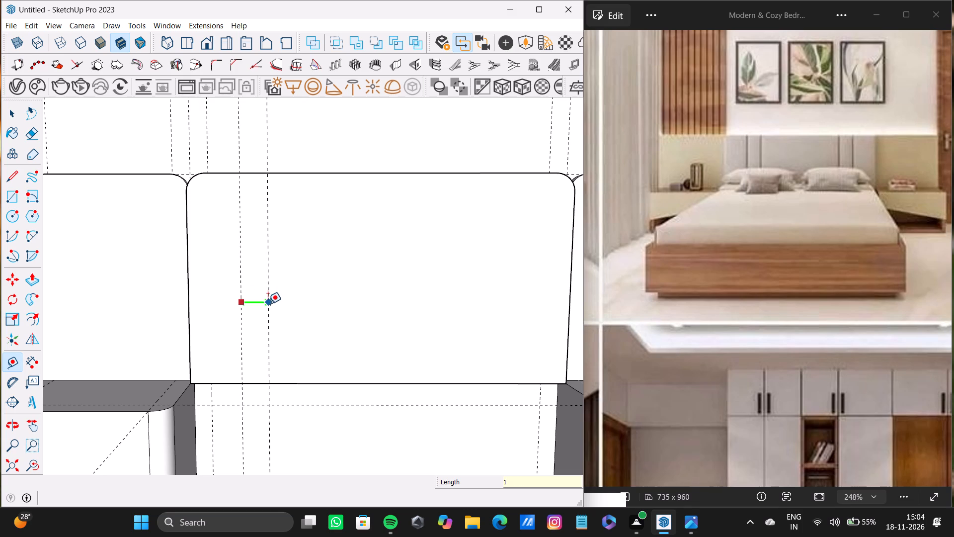
key("shift+quotedbl")
key("Return")
Add another pair of vertical guides on the headboard panel, 7" inward from the first pair and 1" apart.
left_click(247, 304)
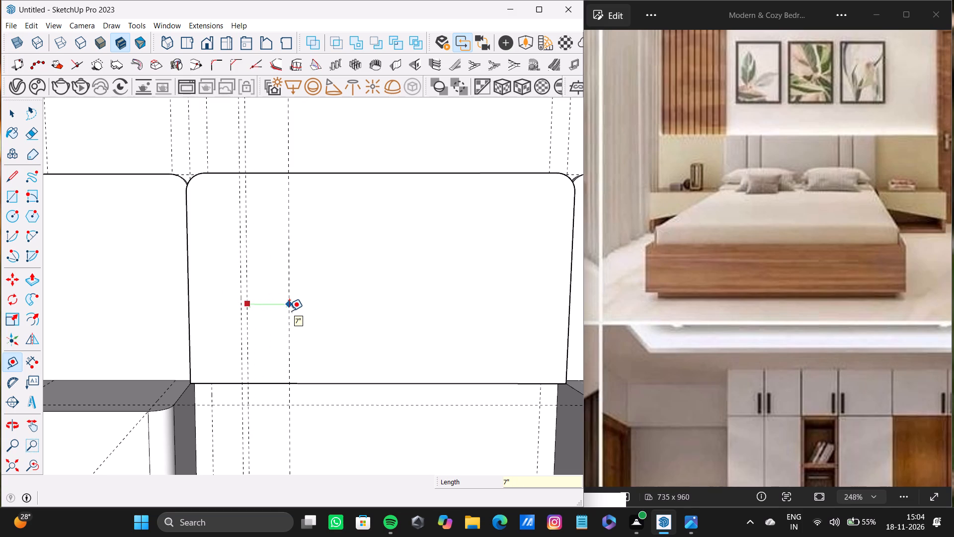
double_click(289, 311)
key("1")
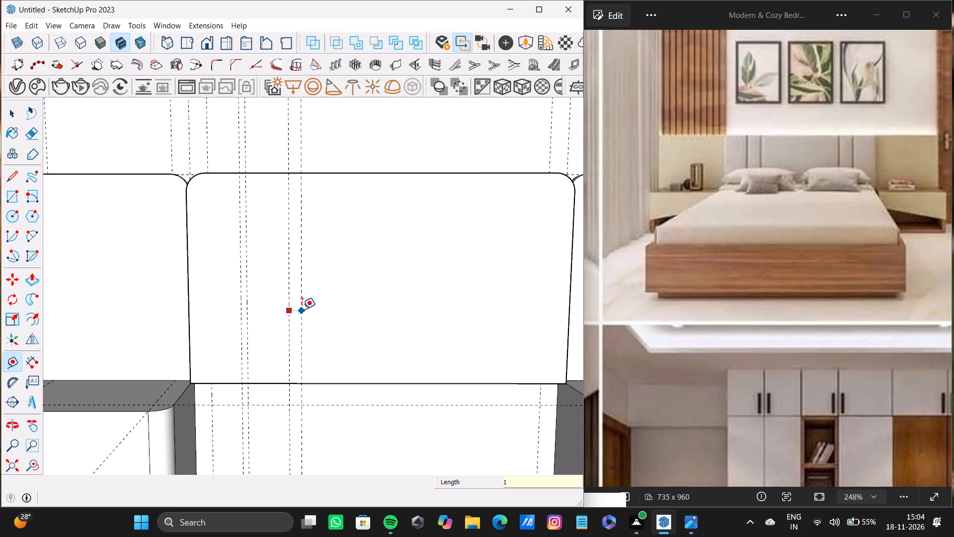
key("shift+quotedbl")
key("Return")
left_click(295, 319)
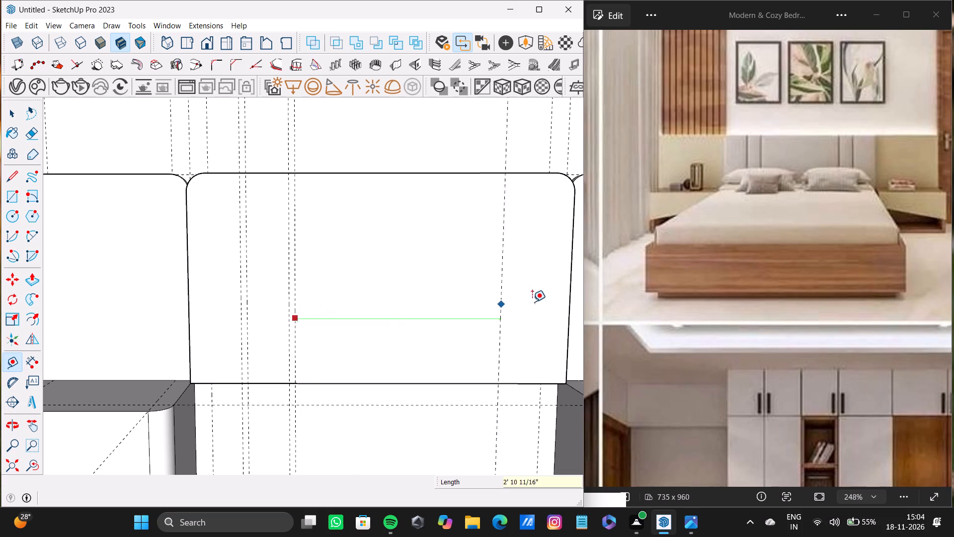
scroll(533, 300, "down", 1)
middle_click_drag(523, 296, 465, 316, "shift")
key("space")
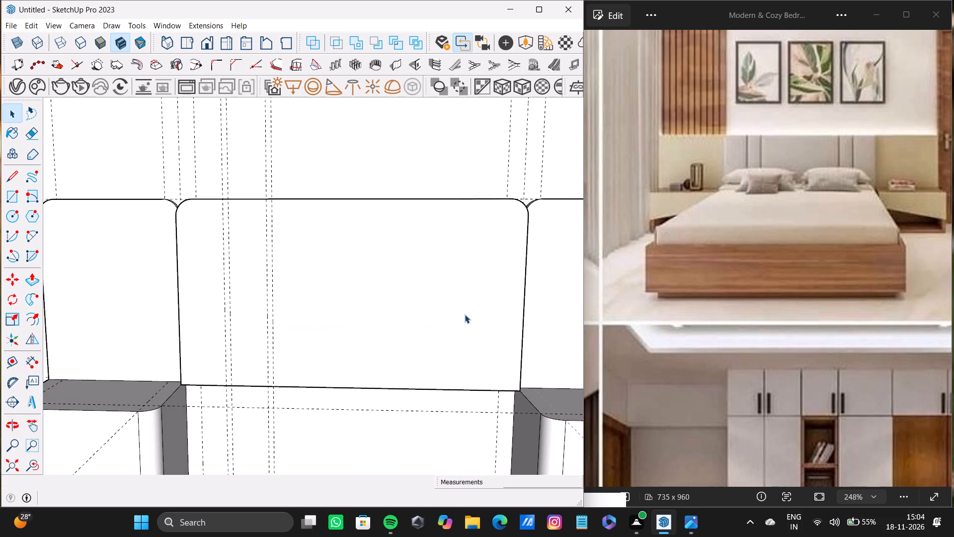
Measure the distance from the central headboard panel's left edge to its nearest vertical guide.
key("t")
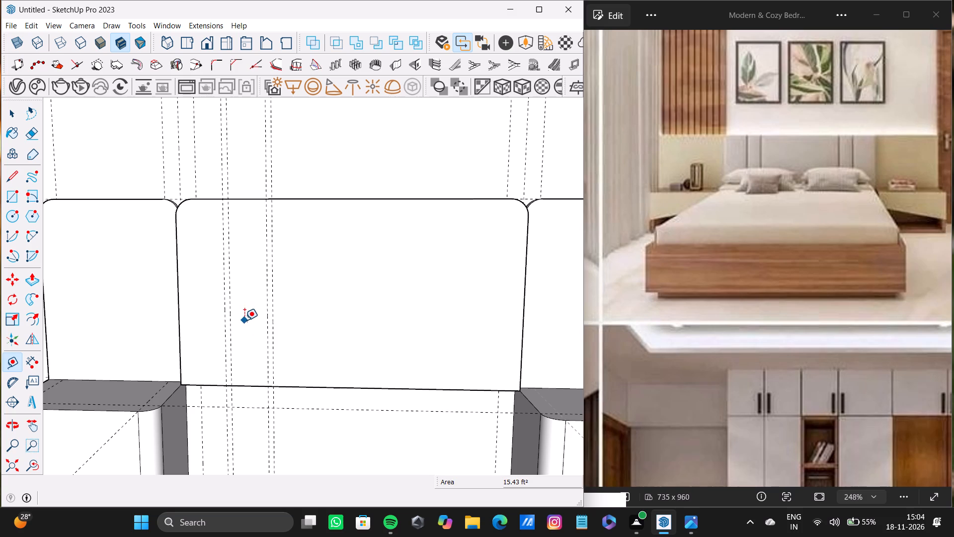
key("t")
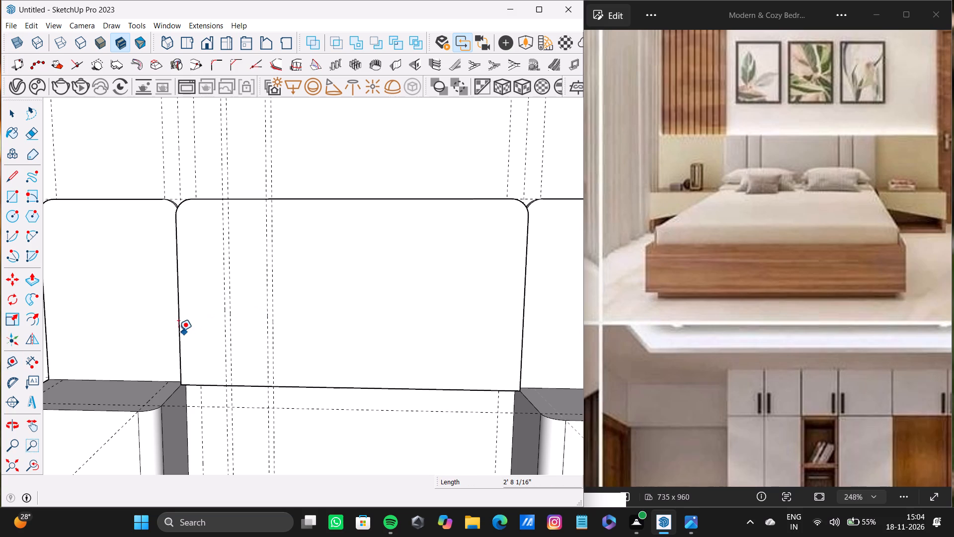
scroll(178, 321, "up", 3)
left_click_drag(178, 320, 185, 316)
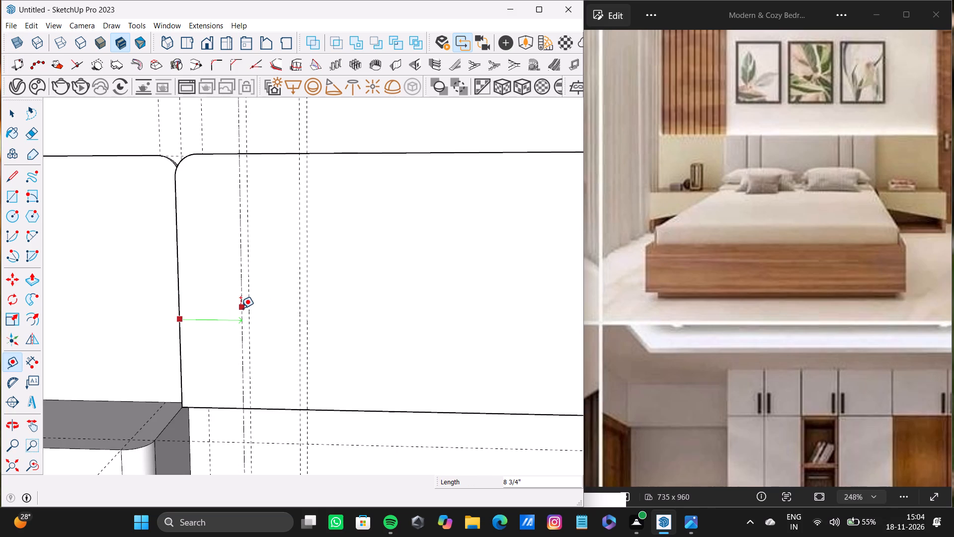
key("space")
Place a vertical guide about 8 3/8" in from the headboard panel's right edge and another 1" further inward.
scroll(241, 307, "down", 3)
middle_click_drag(243, 304, 230, 304, "shift")
key("t")
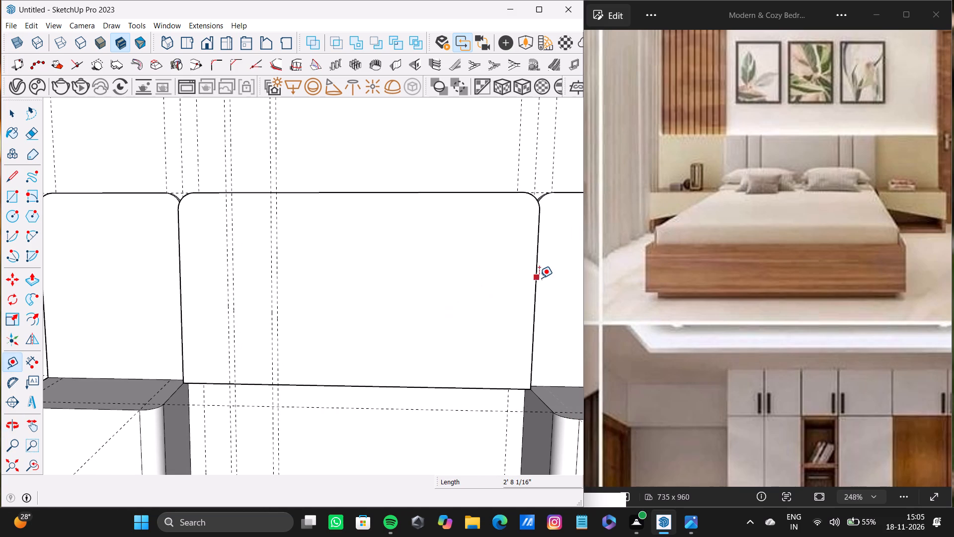
left_click(537, 283)
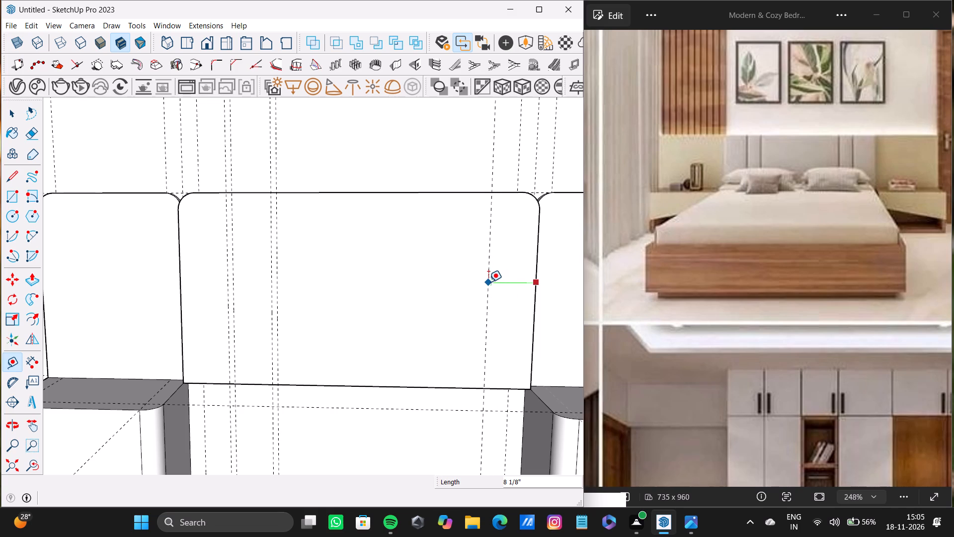
left_click(487, 281)
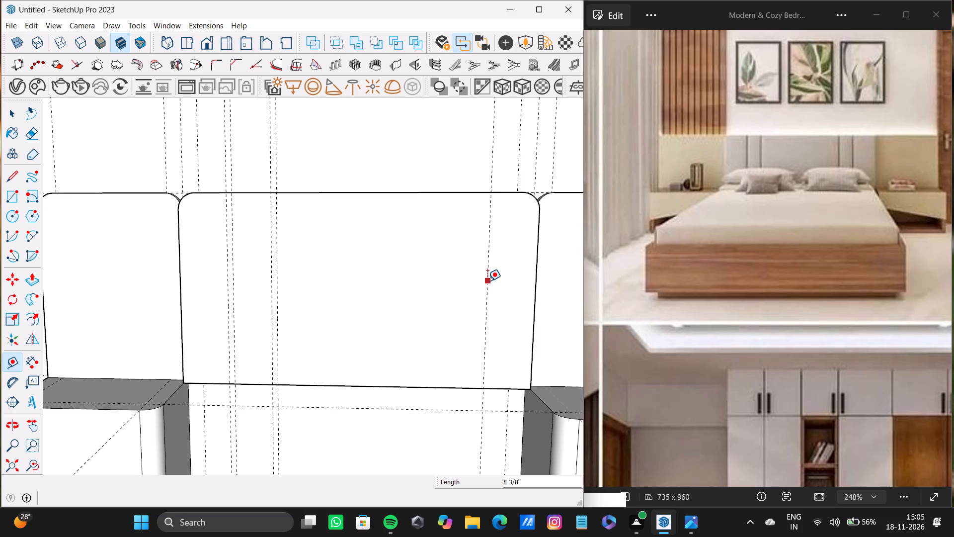
left_click(487, 281)
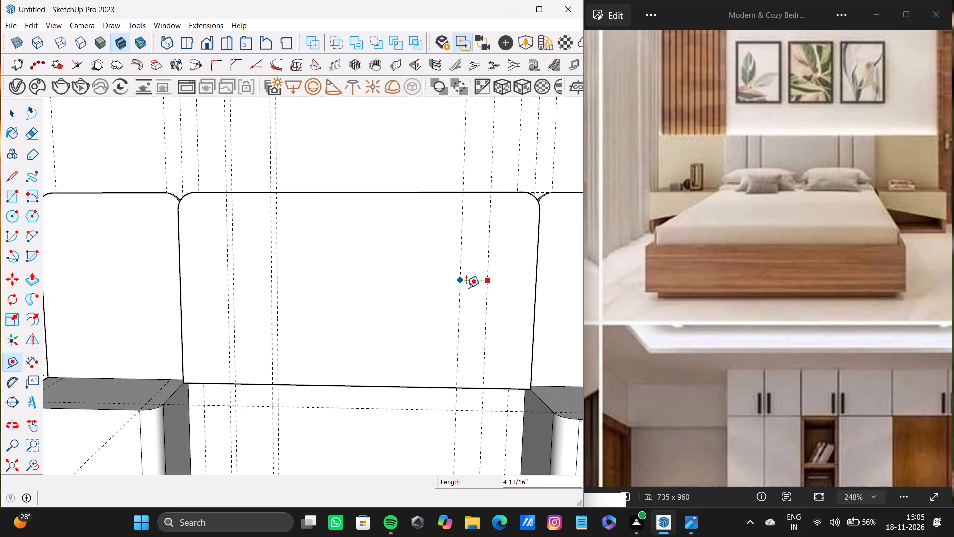
type("1\"")
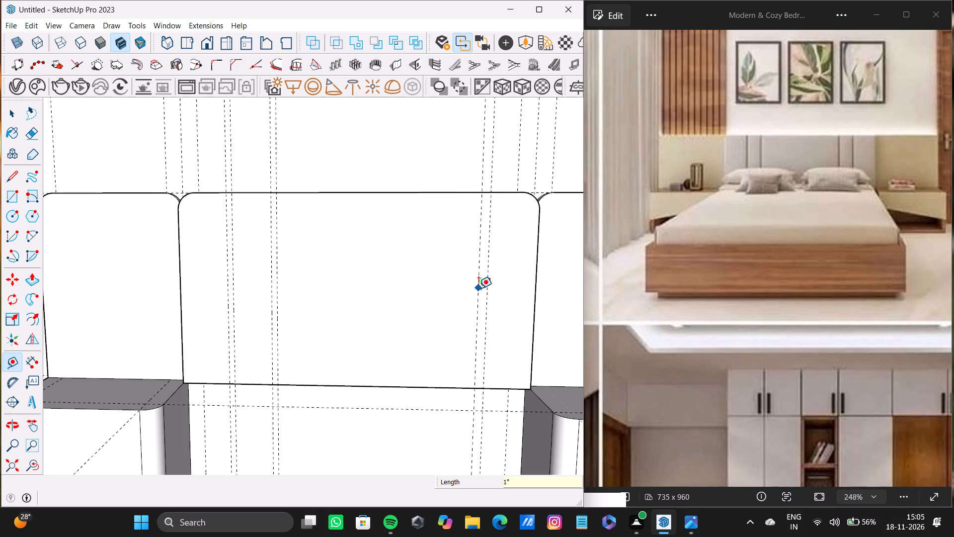
key("Return")
Add another pair of vertical guides on the headboard's right half, 7" inward from the outer pair and 1" apart.
left_click(479, 290)
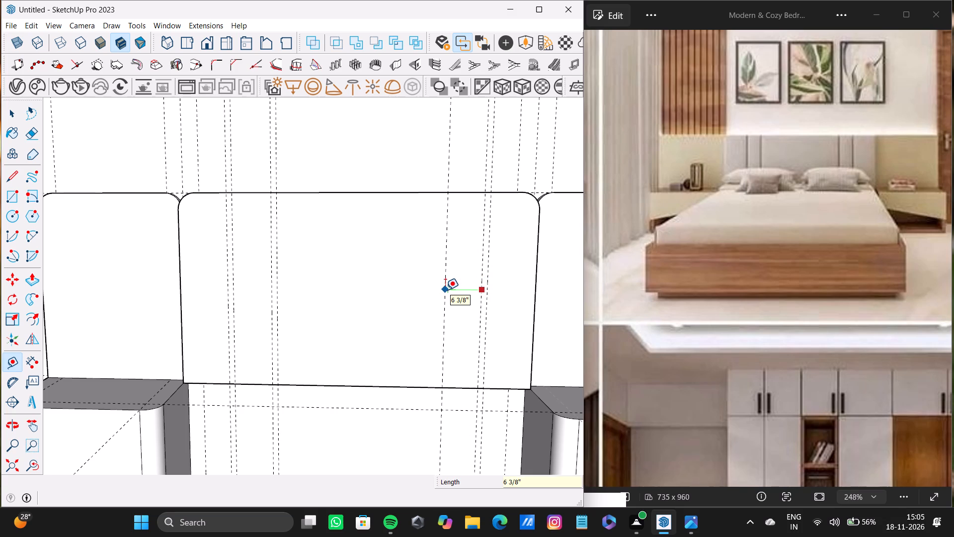
type("7\"")
key("Return")
left_click(441, 297)
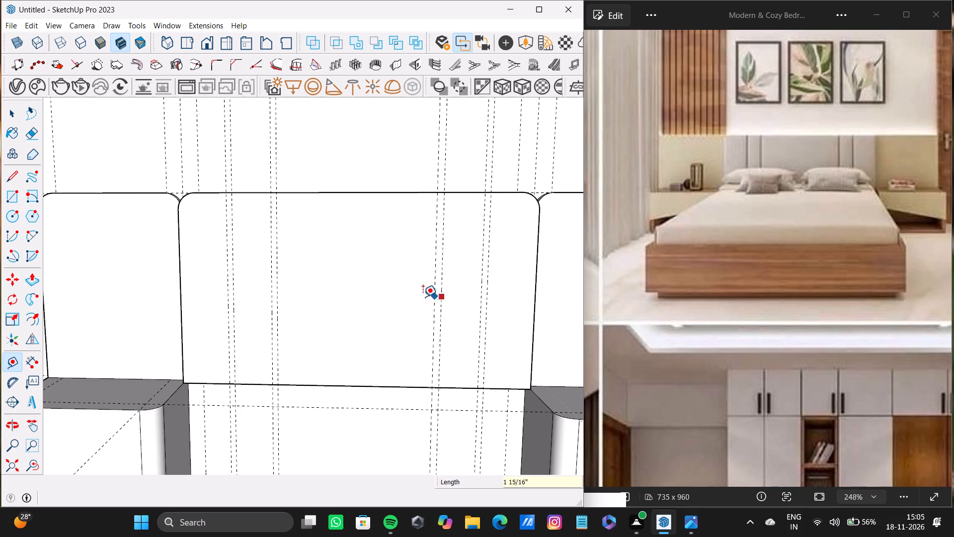
key("1")
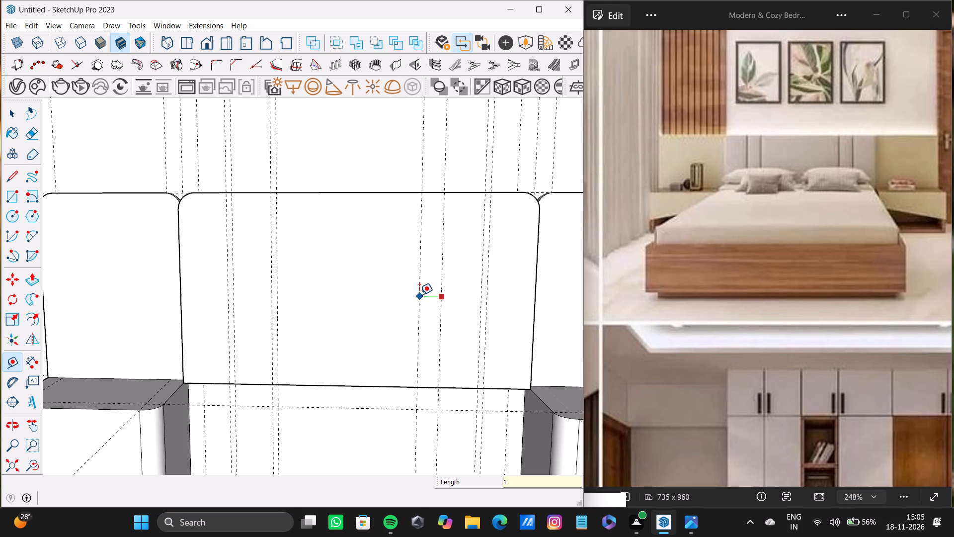
key("shift+quotedbl")
key("Return")
key("space")
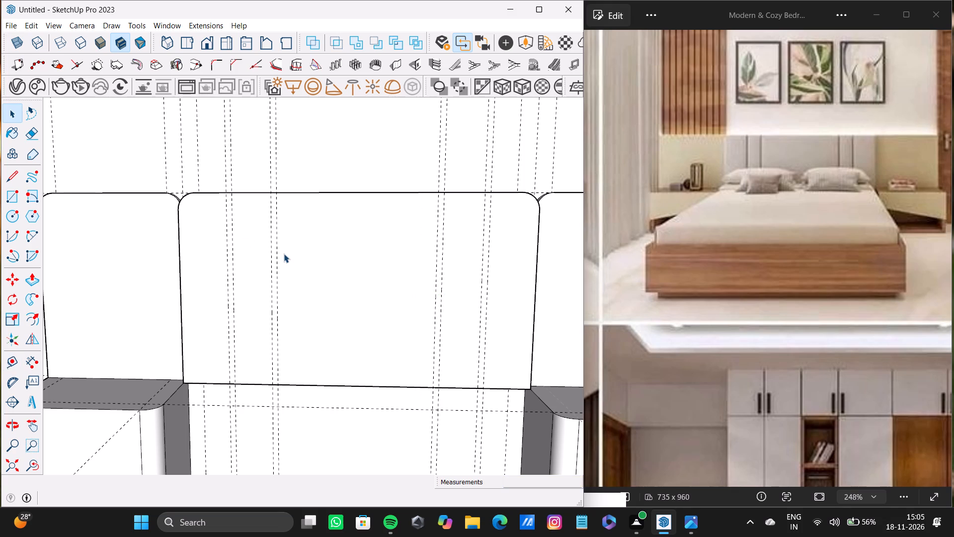
Draw a rectangle on the central headboard panel's face.
key("r")
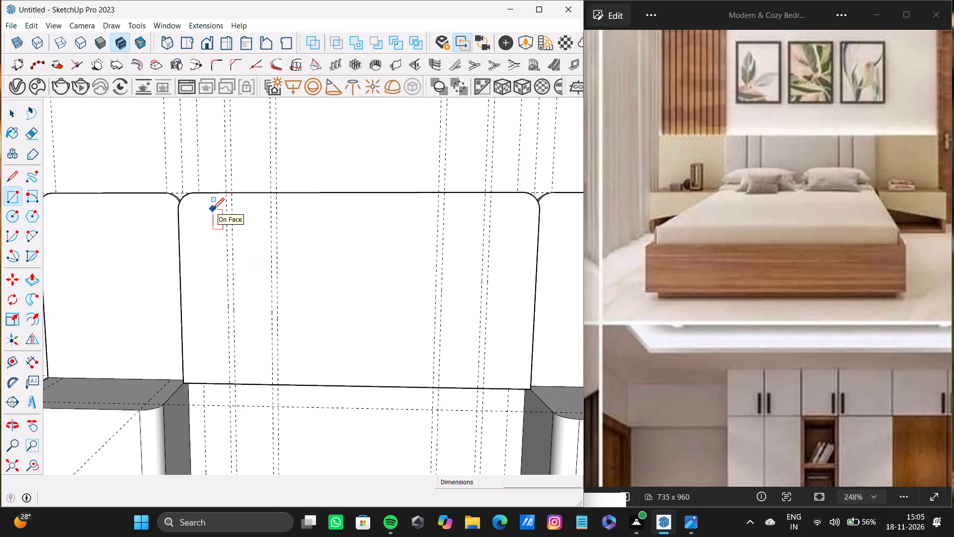
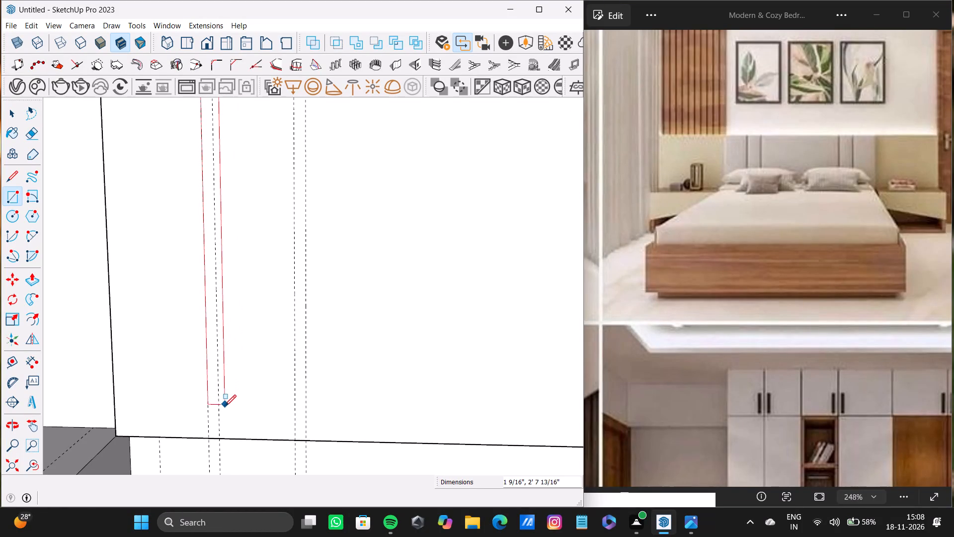
Finish the narrow strip rectangle between the leftmost pair of guides, down to the central headboard panel's bottom edge.
scroll(221, 424, "up", 3)
left_click(217, 447)
scroll(248, 353, "down", 8)
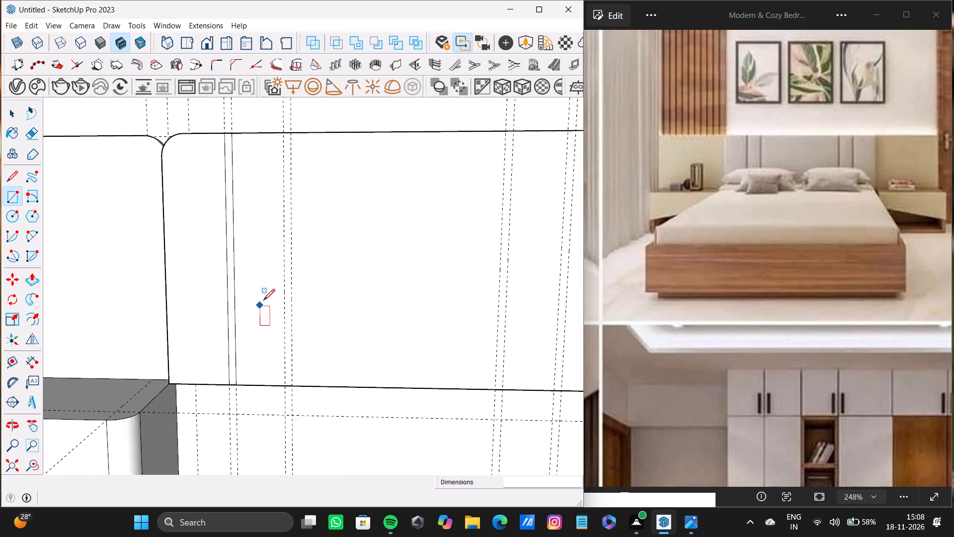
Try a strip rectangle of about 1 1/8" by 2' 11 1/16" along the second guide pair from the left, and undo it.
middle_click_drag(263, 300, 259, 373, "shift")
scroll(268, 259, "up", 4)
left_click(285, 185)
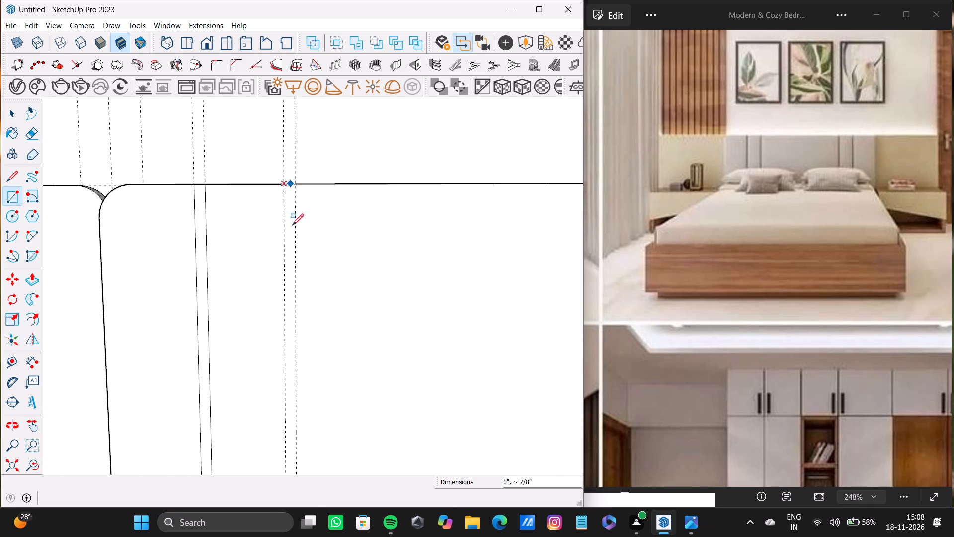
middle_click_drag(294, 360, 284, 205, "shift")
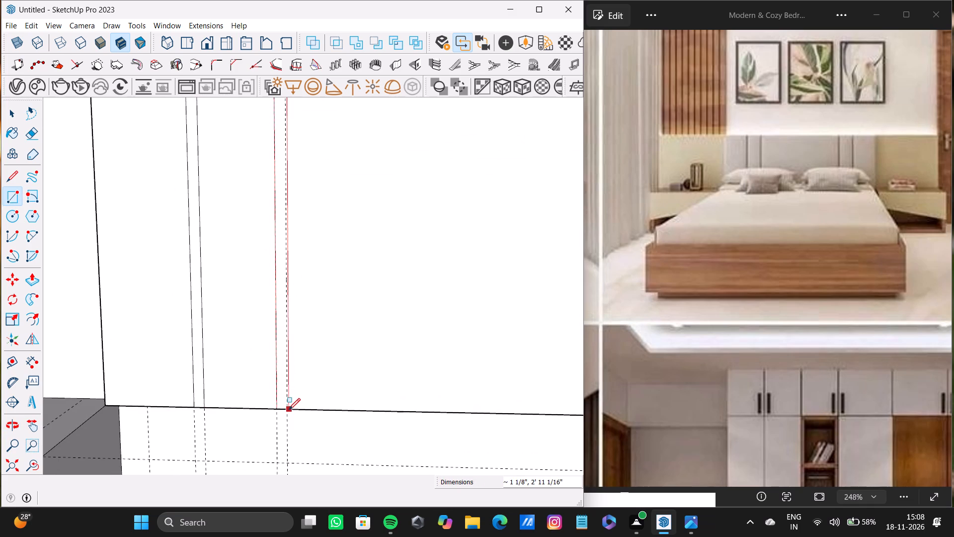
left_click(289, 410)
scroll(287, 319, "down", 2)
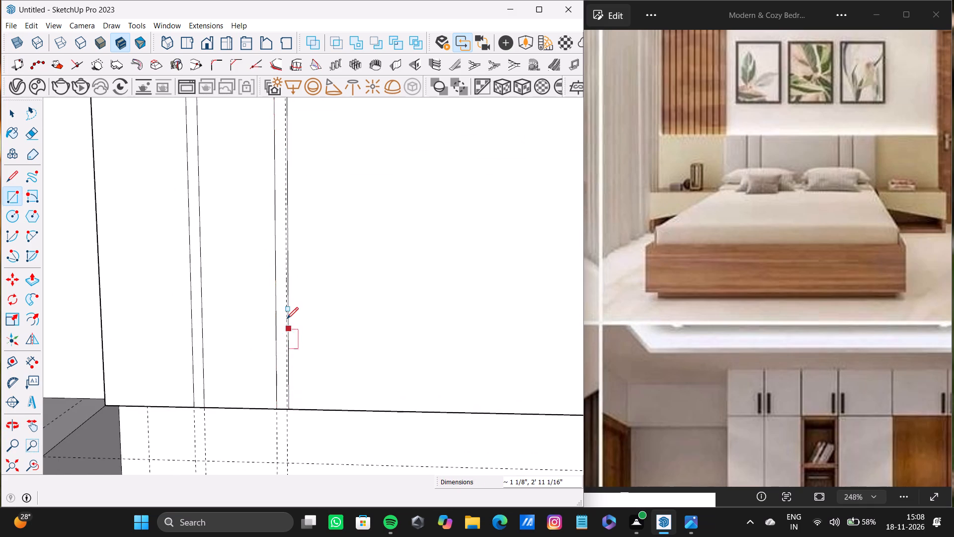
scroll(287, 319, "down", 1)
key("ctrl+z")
Draw a full-height strip rectangle on the central headboard panel between the second pair of guides from the left.
scroll(264, 251, "down", 4)
middle_click_drag(264, 217, 249, 297, "shift")
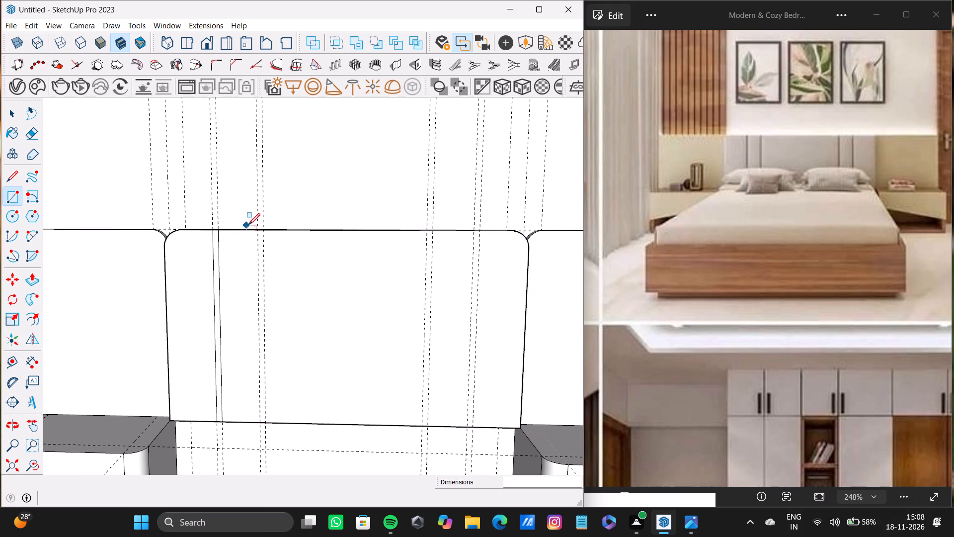
scroll(248, 225, "up", 8)
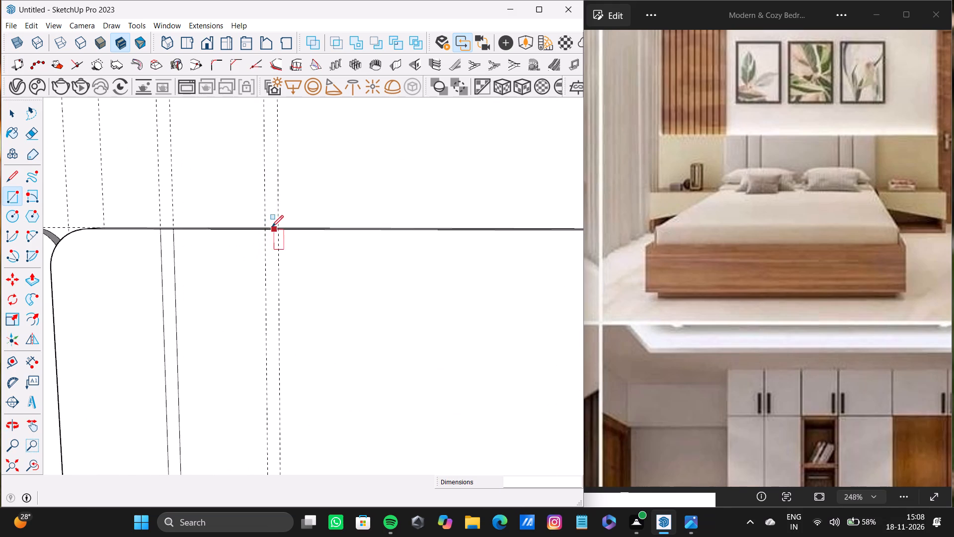
left_click(264, 227)
scroll(286, 318, "down", 3)
middle_click_drag(285, 333, 254, 40)
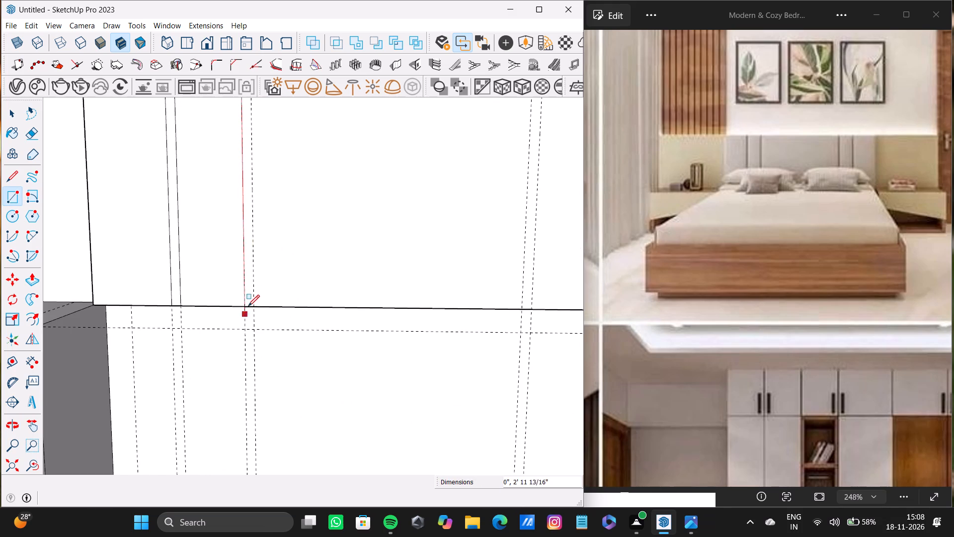
left_click(254, 305)
Draw a 1" by 2' 11 1/16" strip rectangle between the inner guide pair on the headboard panel's right half.
scroll(330, 212, "down", 9)
middle_click_drag(354, 199, 291, 314, "shift")
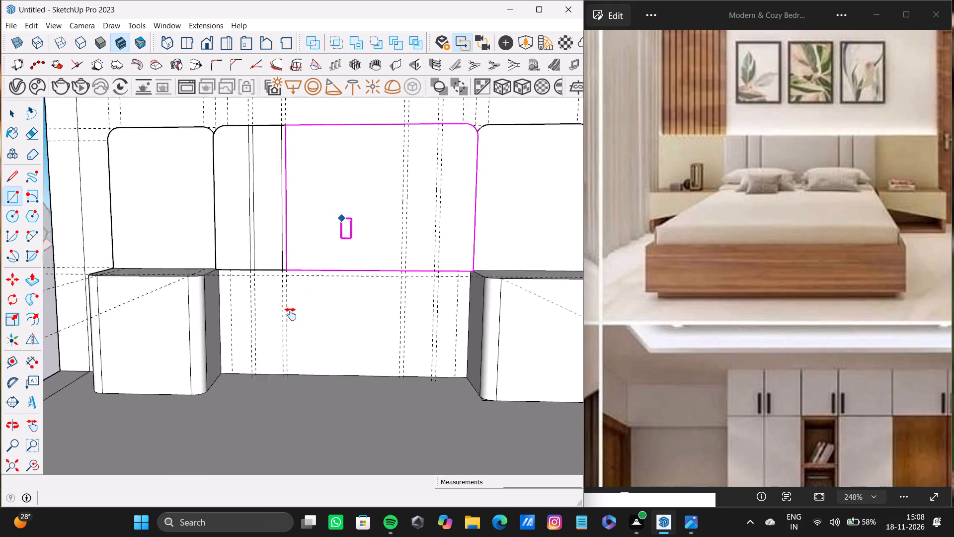
middle_click_drag(291, 314, 291, 315, "shift")
scroll(369, 247, "up", 6)
left_click(331, 206)
middle_click_drag(343, 351, 346, 296, "shift")
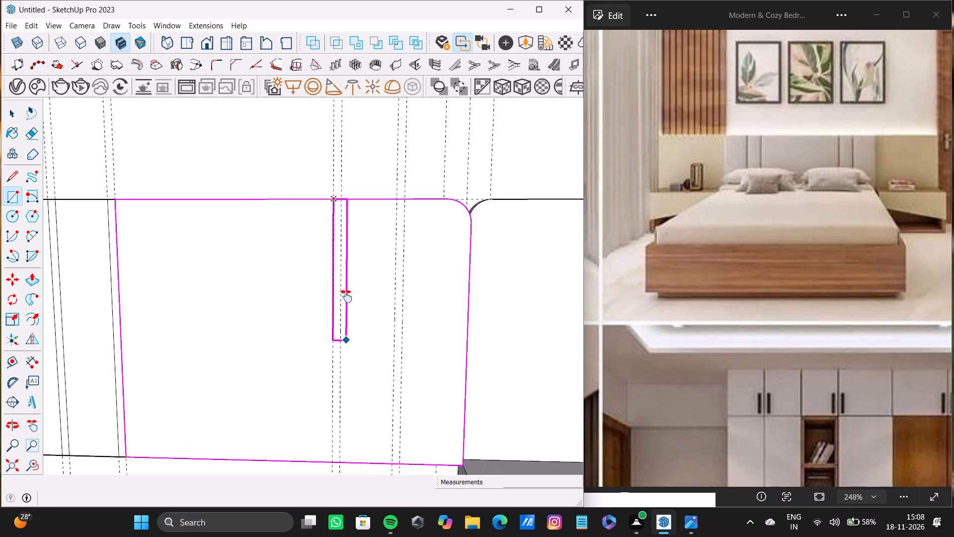
middle_click_drag(346, 296, 345, 260, "shift")
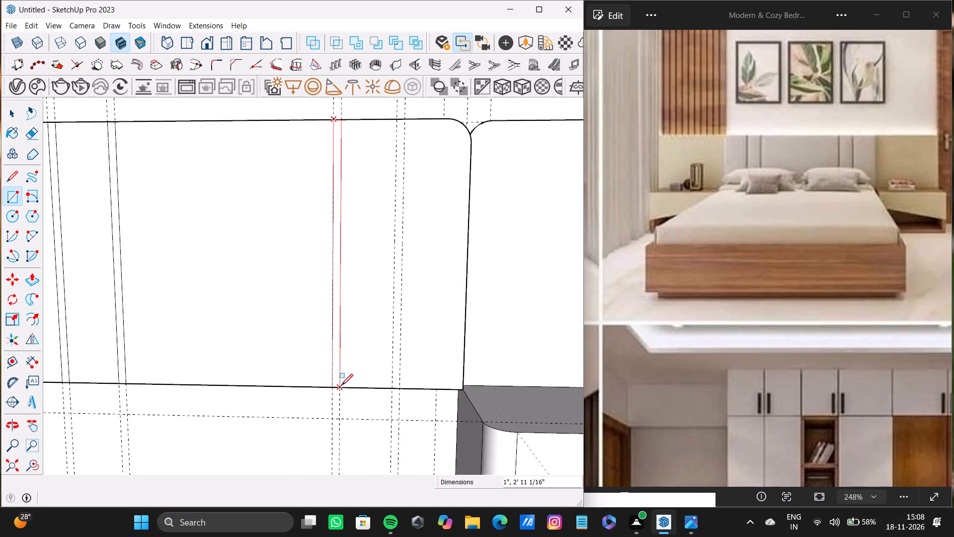
left_click(341, 385)
Draw a 1" by 2' 11 1/16" strip rectangle between the outer guide pair near the headboard panel's right edge.
scroll(392, 81, "up", 3)
scroll(414, 142, "up", 3)
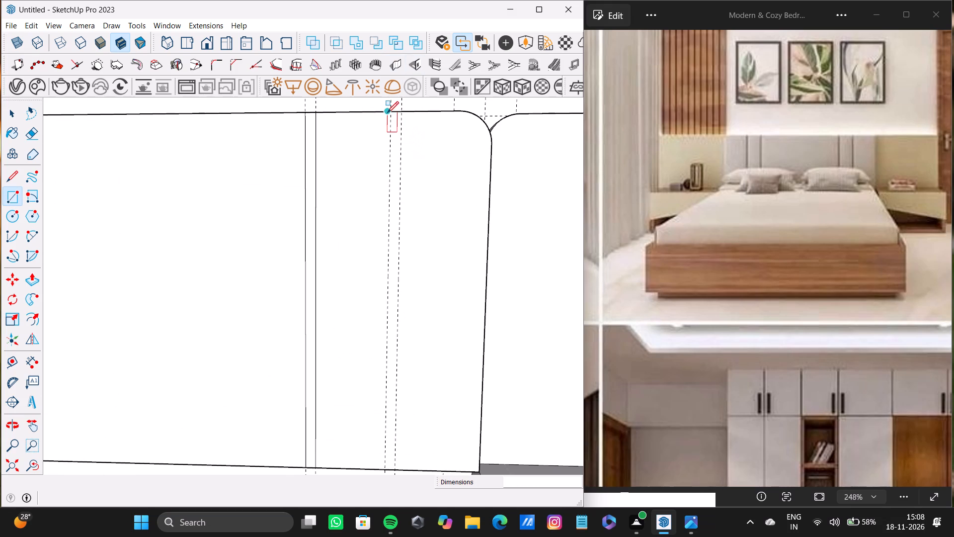
left_click(390, 113)
middle_click_drag(386, 298, 383, 189)
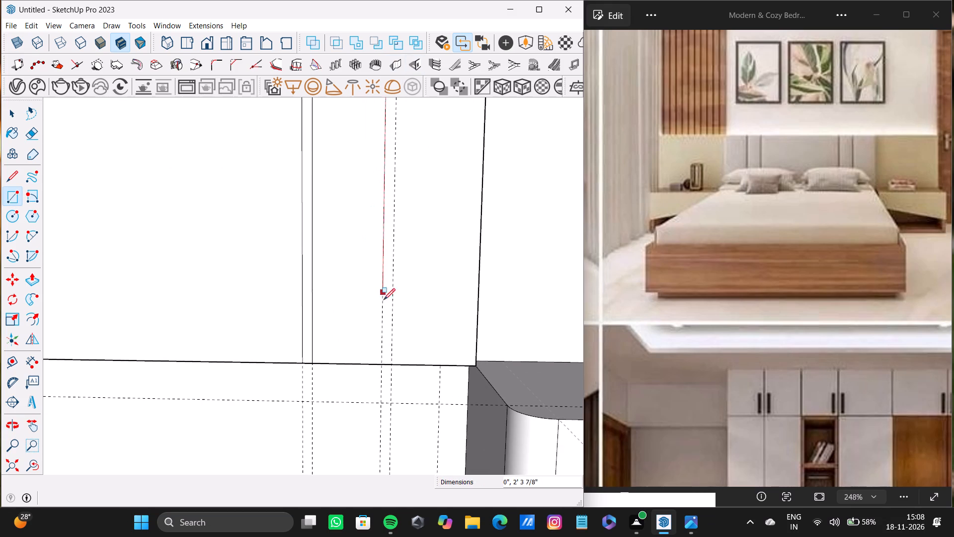
left_click(393, 364)
Examine the headboard with its new strips and the bedside blocks from inside the room.
scroll(333, 321, "down", 17)
middle_click(295, 276, "shift")
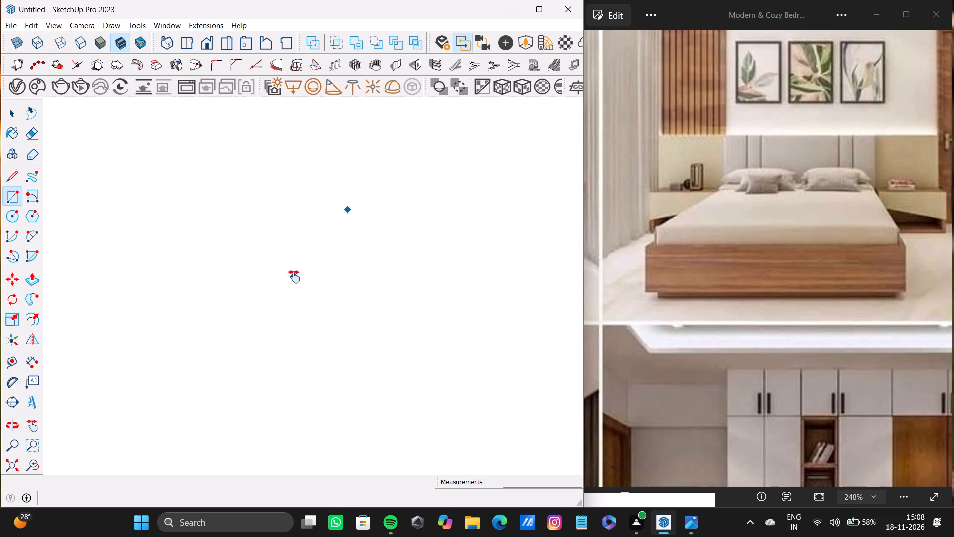
left_click(10, 464)
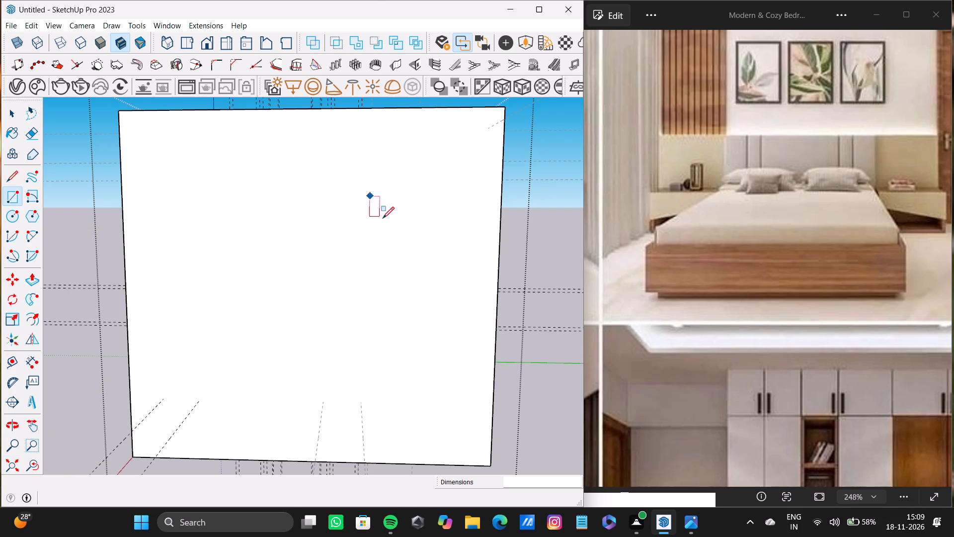
middle_click_drag(361, 191, 399, 367)
scroll(376, 278, "down", 4)
middle_click_drag(364, 273, 339, 315, "shift")
scroll(322, 308, "up", 5)
scroll(301, 299, "down", 4)
middle_click_drag(311, 301, 285, 258)
scroll(440, 345, "up", 9)
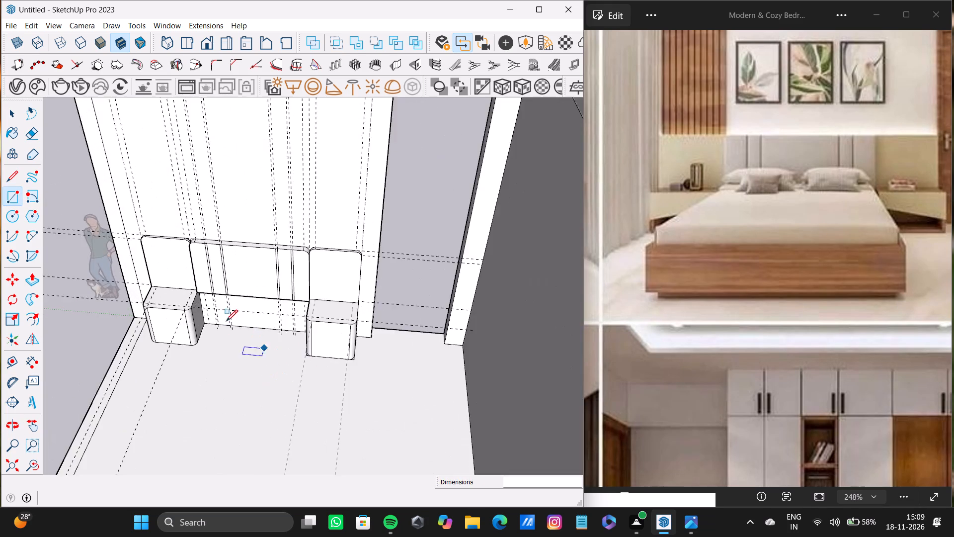
scroll(226, 321, "up", 3)
middle_click_drag(231, 318, 253, 322, "shift")
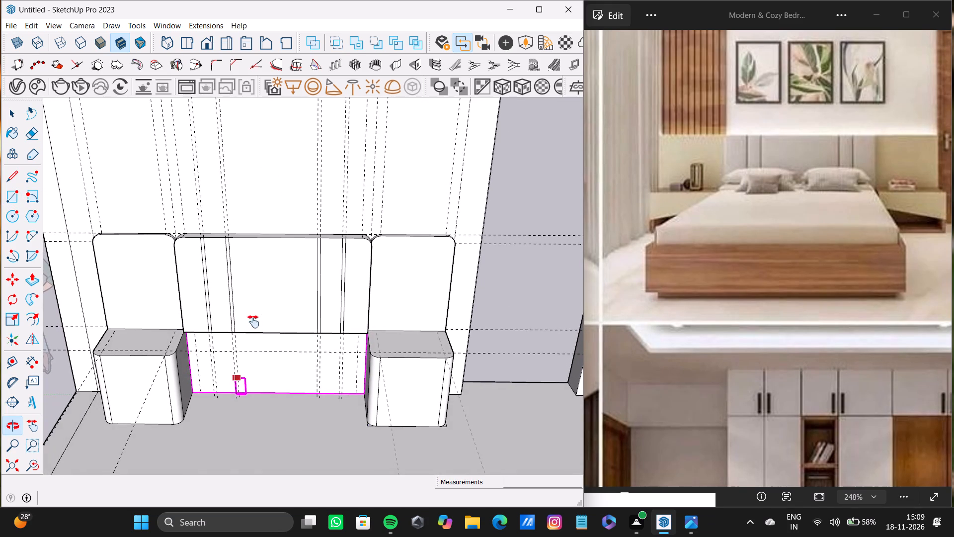
middle_click_drag(253, 322, 254, 322, "shift")
scroll(217, 334, "down", 3, "shift")
middle_click(217, 334, "shift")
Delete the horizontal guide that runs along the line just below the top of the headboard wall.
left_click_drag(15, 475, 15, 467)
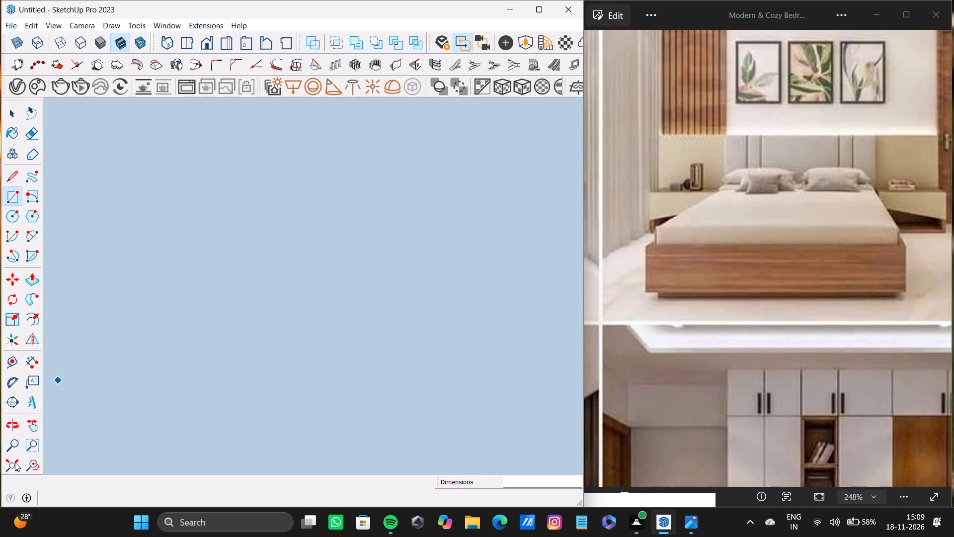
left_click(0, 476)
left_click(7, 469)
scroll(225, 352, "up", 1)
middle_click_drag(370, 370, 427, 414)
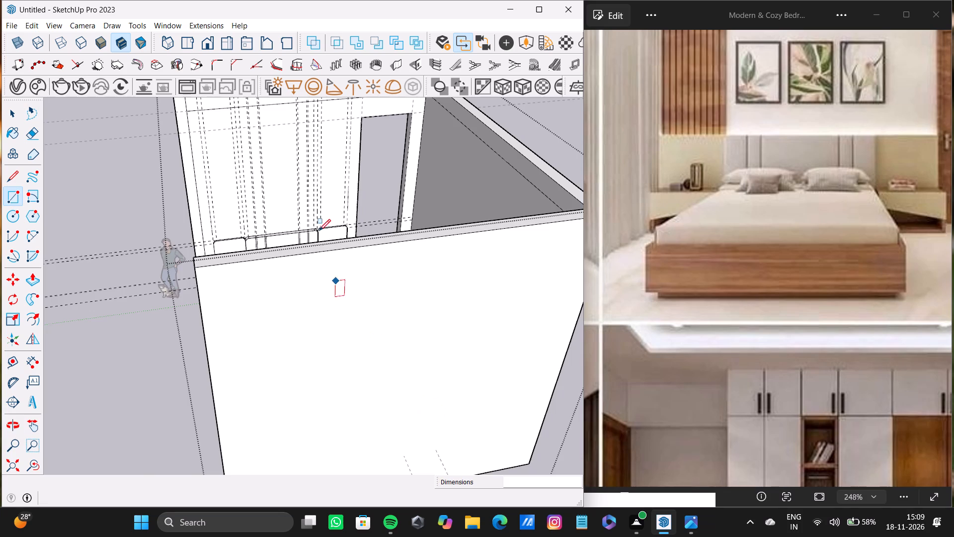
middle_click_drag(319, 231, 354, 346, "shift")
key("space")
left_click(432, 143)
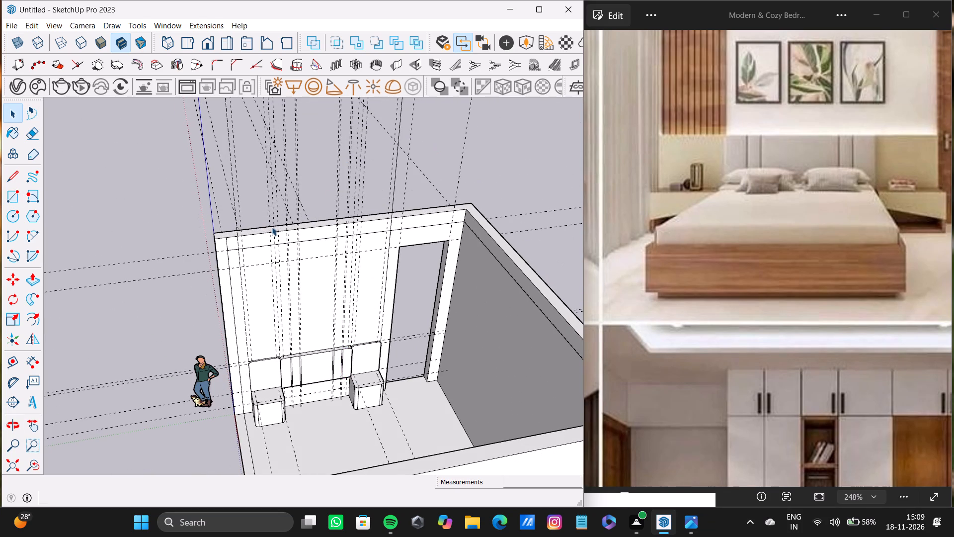
scroll(234, 245, "up", 6)
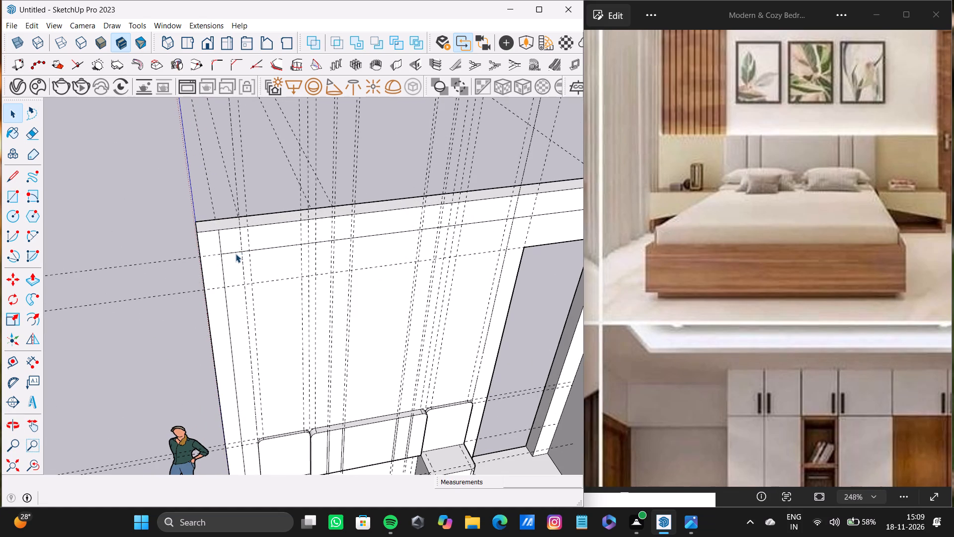
left_click(236, 254)
scroll(236, 254, "up", 8)
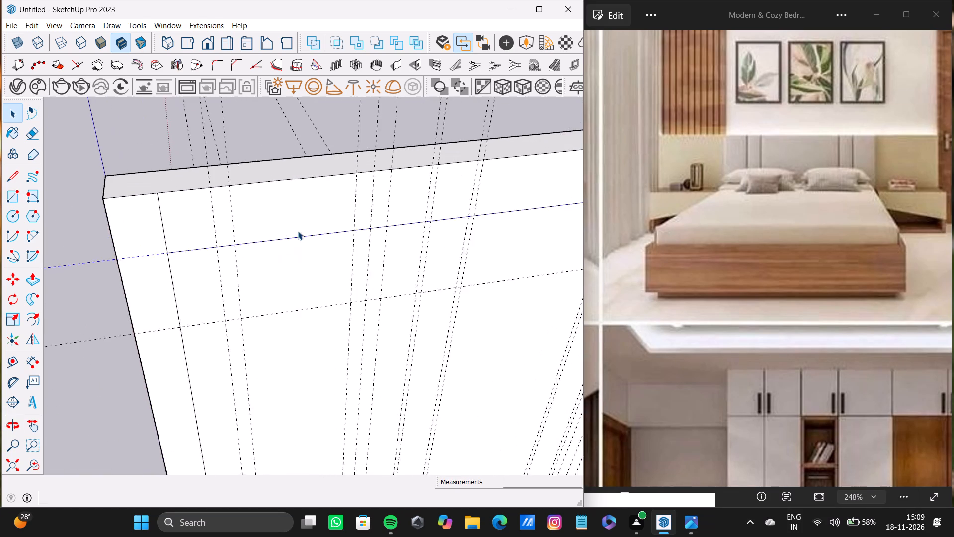
scroll(298, 231, "up", 3)
left_click(304, 237)
left_click(305, 238)
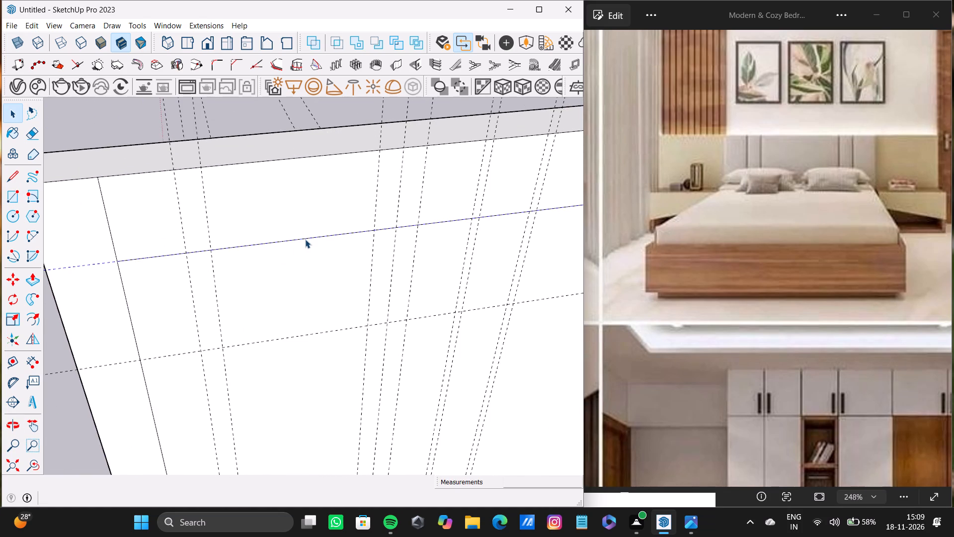
key("Delete")
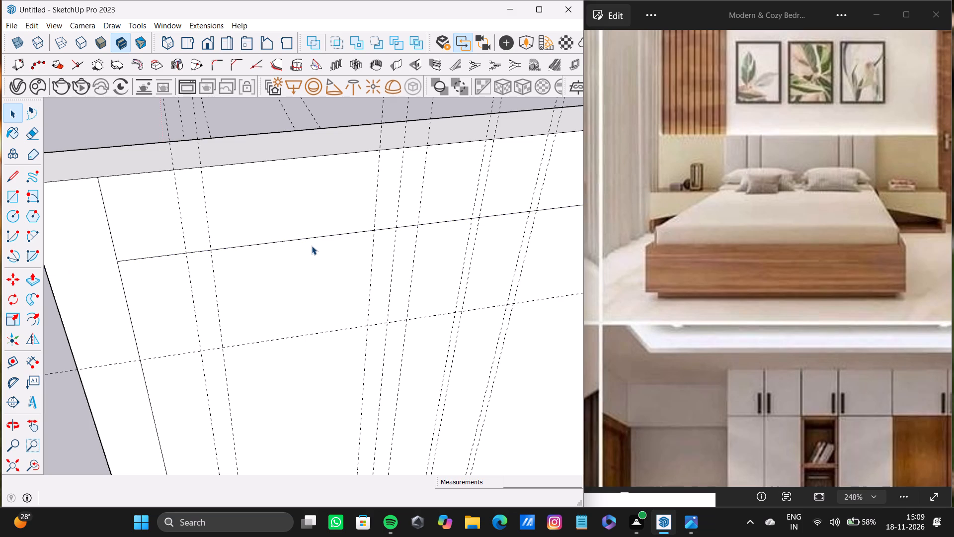
Delete the horizontal edge line running across the headboard wall just below its top.
left_click(309, 236)
left_click(308, 238)
left_click(312, 245)
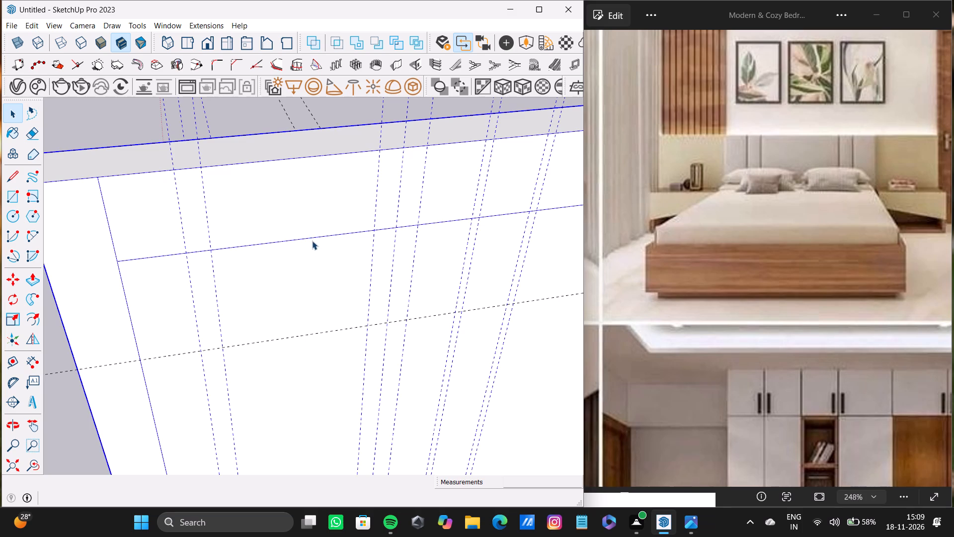
left_click(313, 241)
double_click(314, 238)
left_click(319, 237)
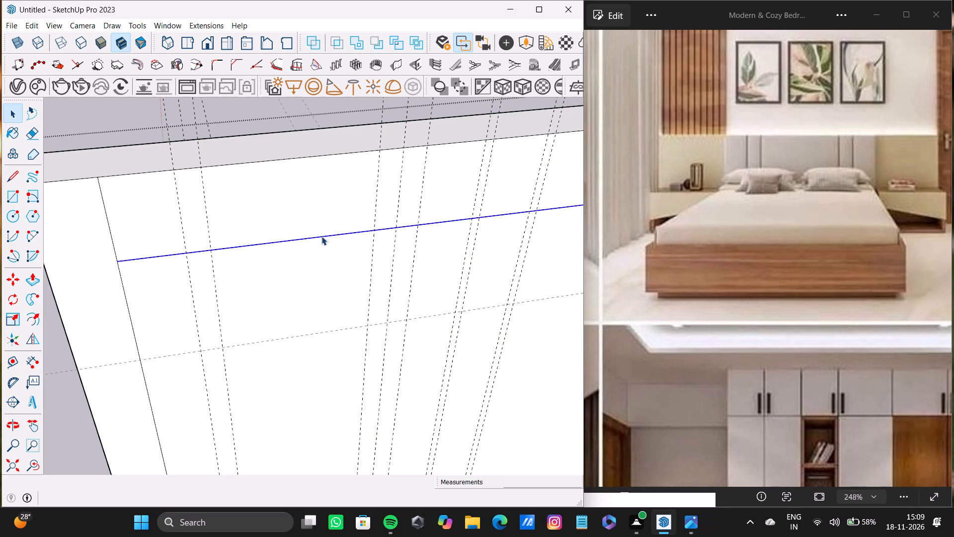
key("Delete")
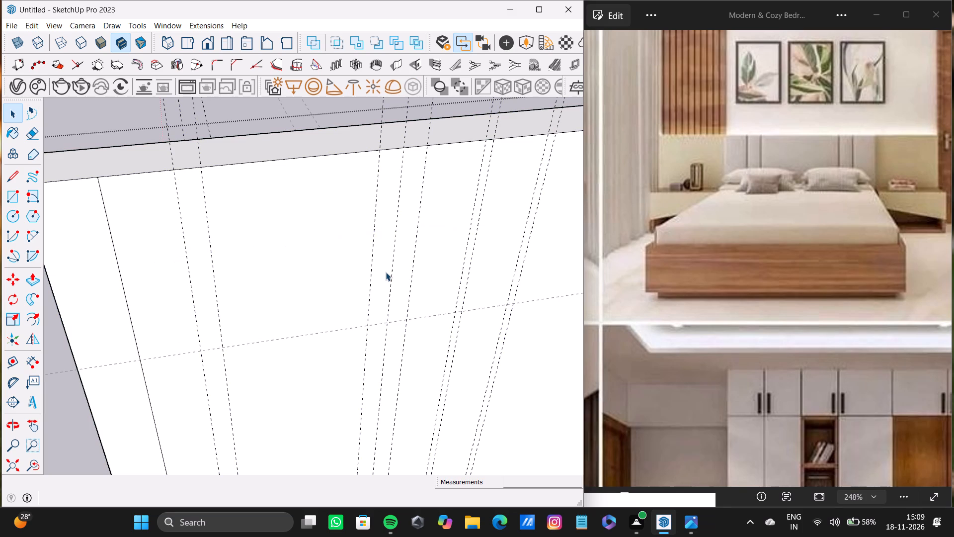
Delete the matching horizontal edge line near the top of the adjoining wall beside the door opening.
scroll(386, 269, "down", 7)
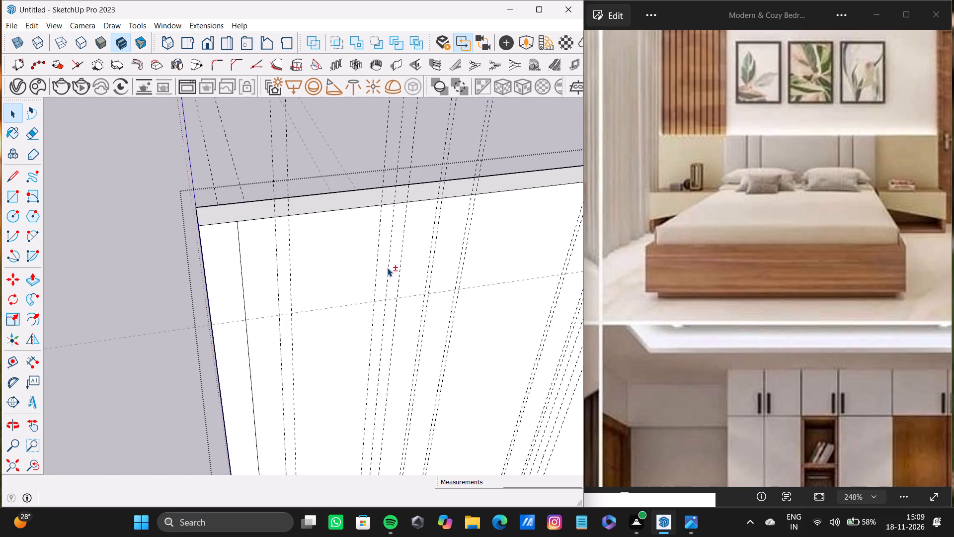
middle_click_drag(399, 269, 411, 261, "shift")
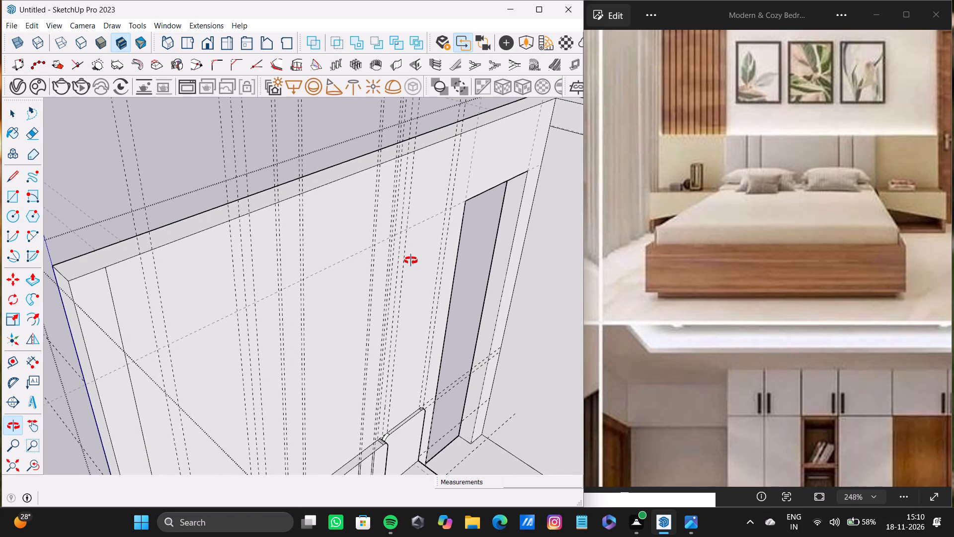
middle_click_drag(411, 261, 309, 291, "shift")
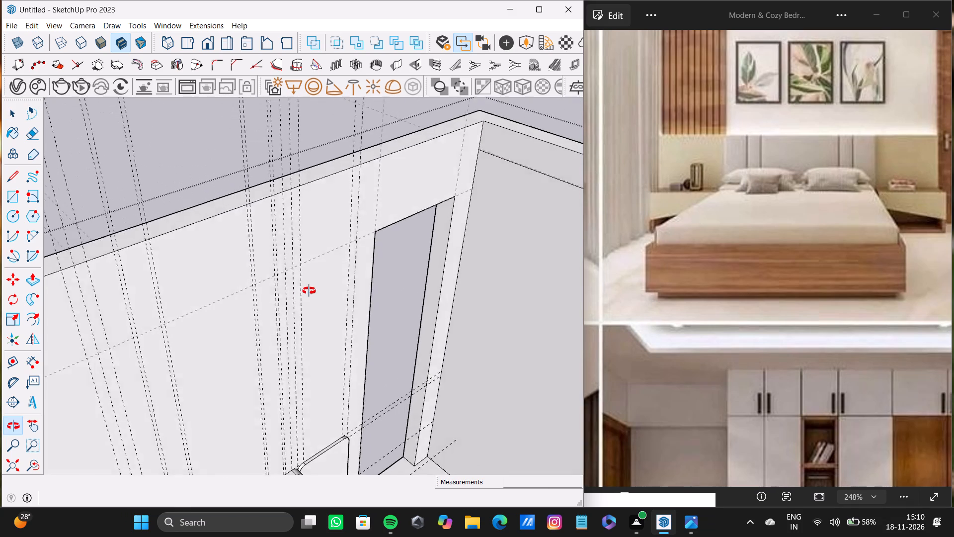
middle_click_drag(309, 291, 197, 271, "shift")
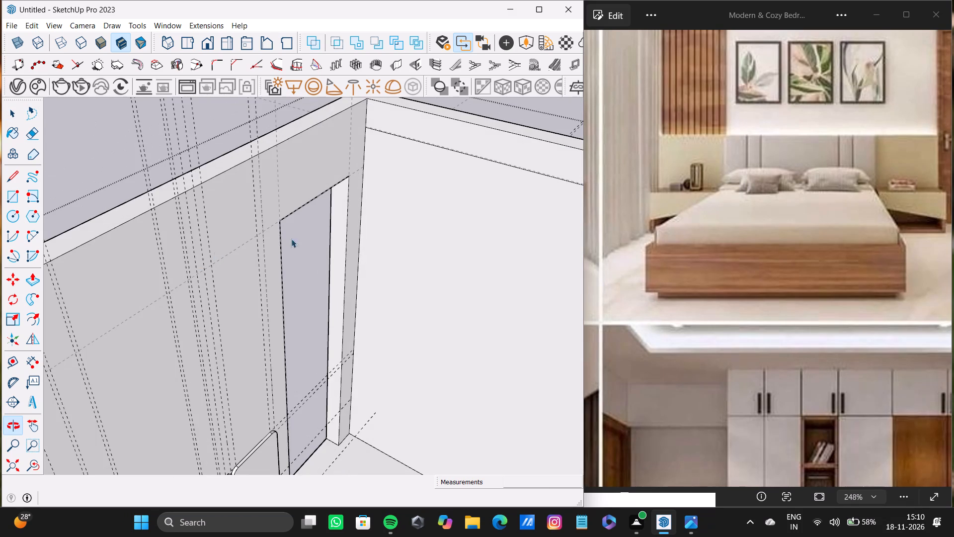
left_click(423, 143)
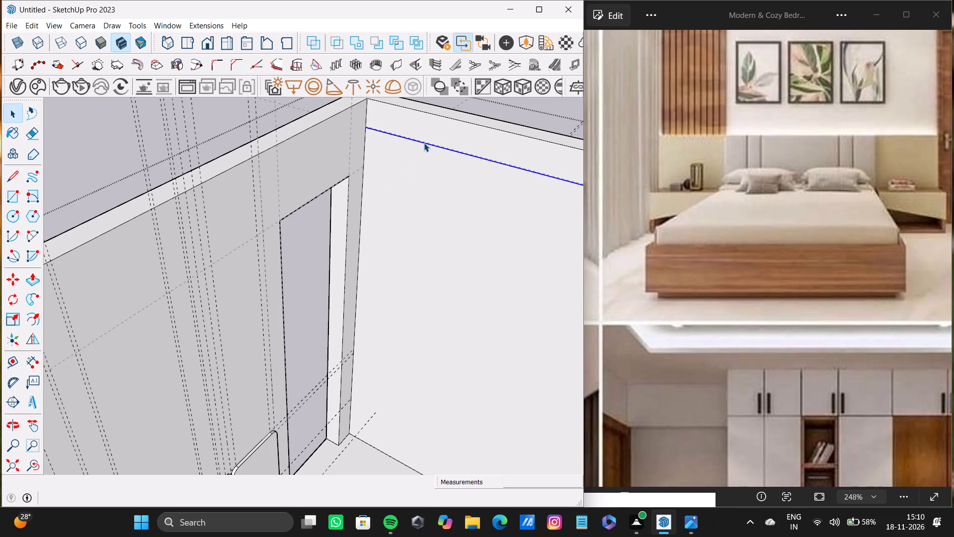
key("Delete")
Delete the horizontal guide left near the top of the adjoining wall.
left_click(428, 142)
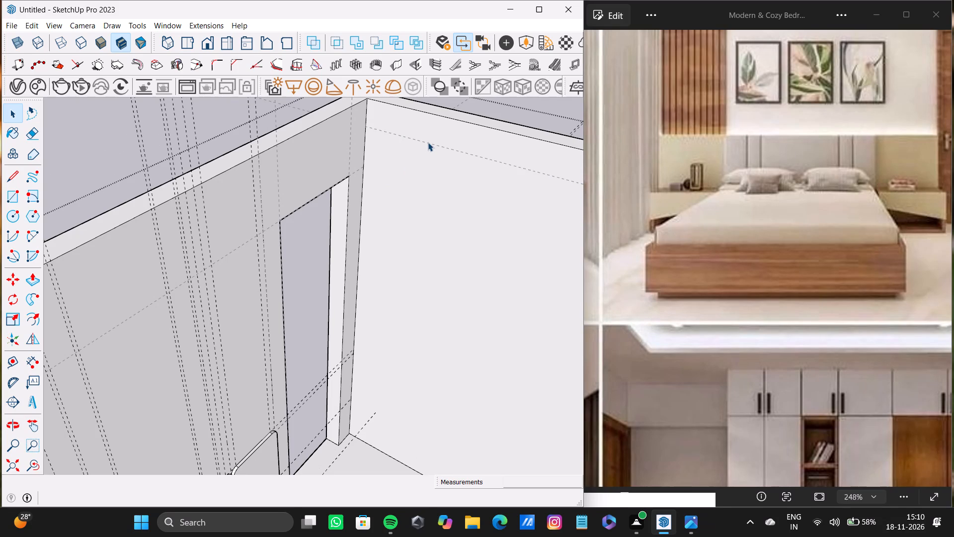
scroll(402, 155, "down", 3)
middle_click_drag(401, 155, 326, 207, "shift")
left_click(436, 117)
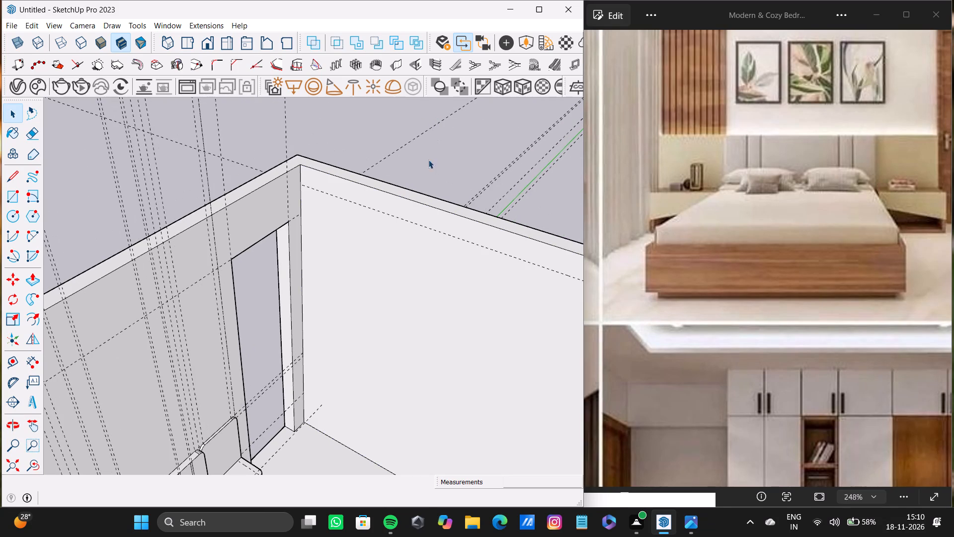
left_click(405, 220)
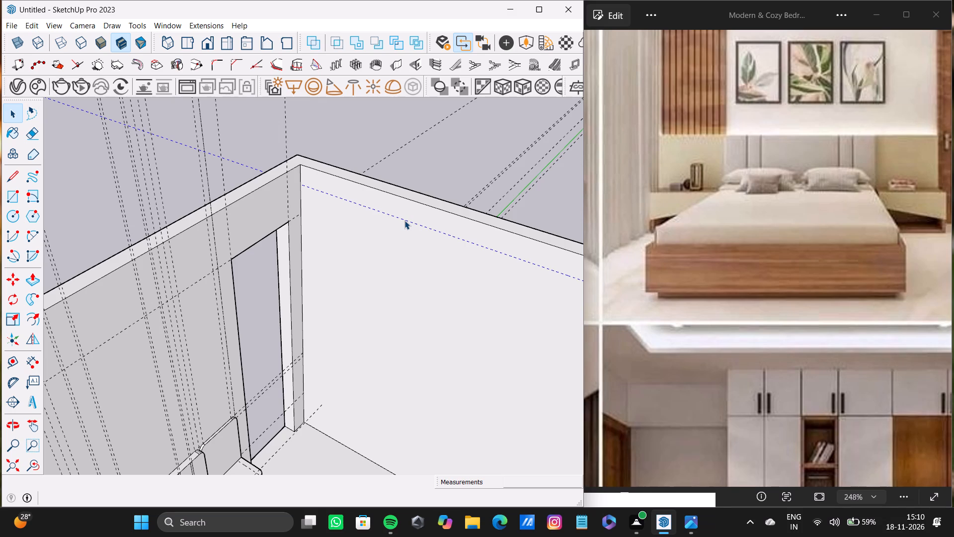
key("Delete")
scroll(375, 214, "down", 6)
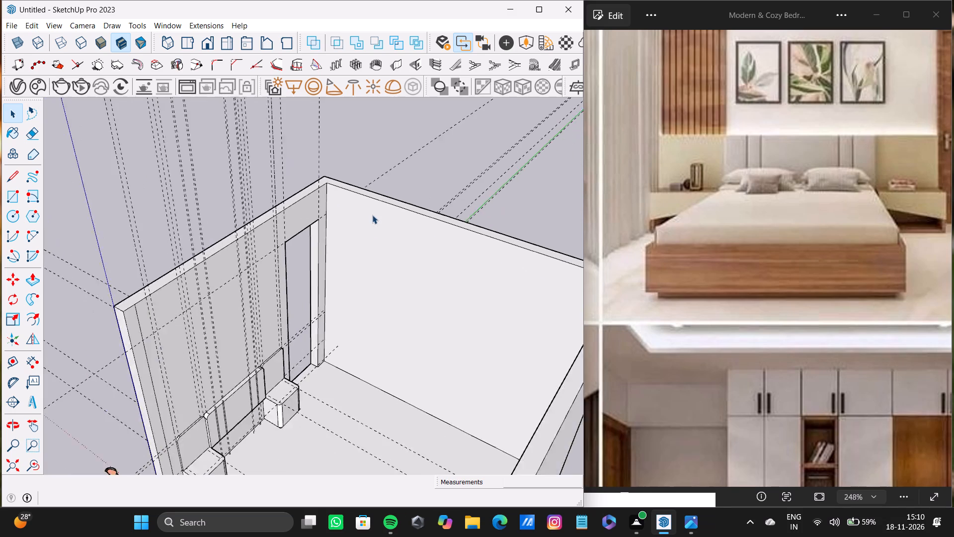
Delete the horizontal guide that runs along the line near the top of the wall opposite the headboard wall.
scroll(372, 215, "down", 1)
middle_click_drag(366, 240, 506, 265, "shift")
scroll(486, 259, "up", 7)
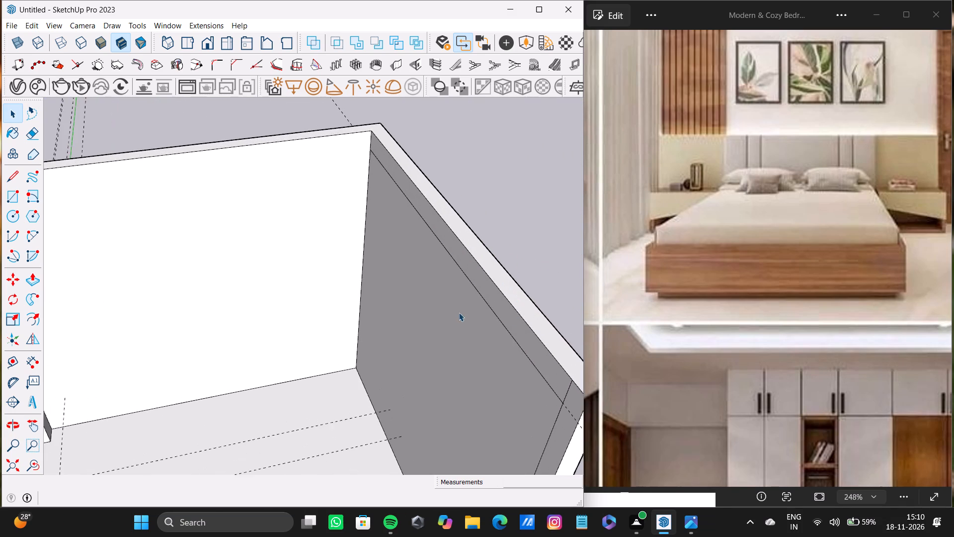
middle_click(459, 312)
scroll(450, 325, "up", 3)
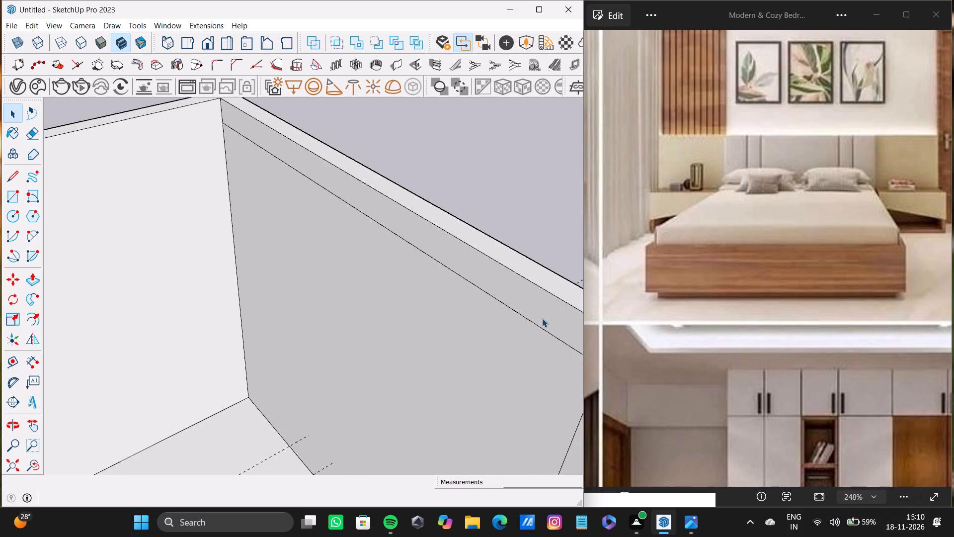
left_click(540, 328)
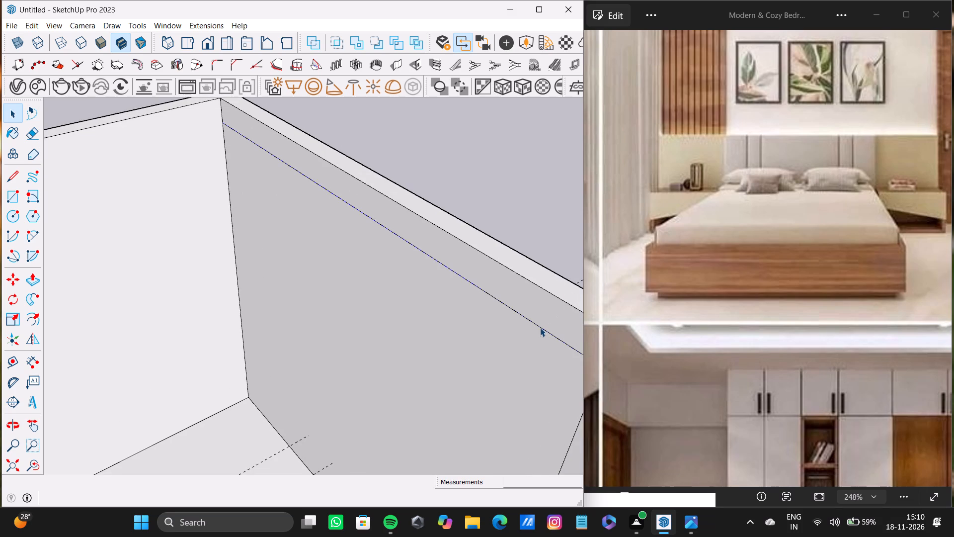
key("Delete")
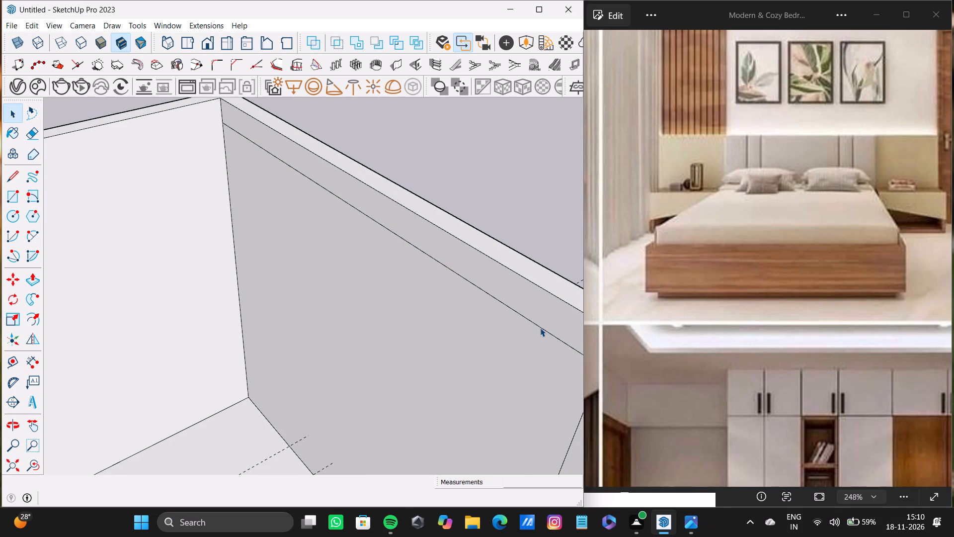
Open the wall group for editing and delete the horizontal edge near the top of the wall opposite the headboard wall.
left_click(540, 328)
left_click(540, 328)
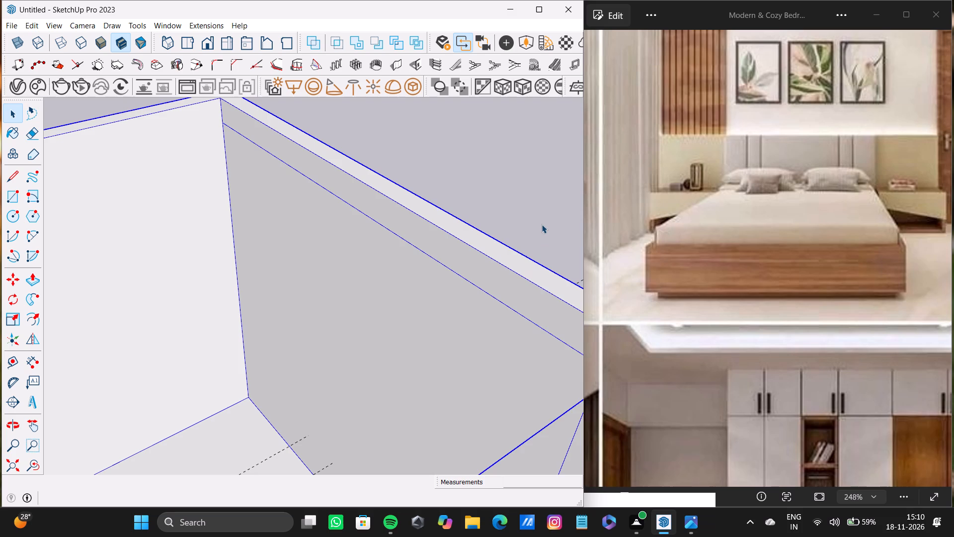
left_click(538, 218)
left_click(540, 329)
double_click(540, 329)
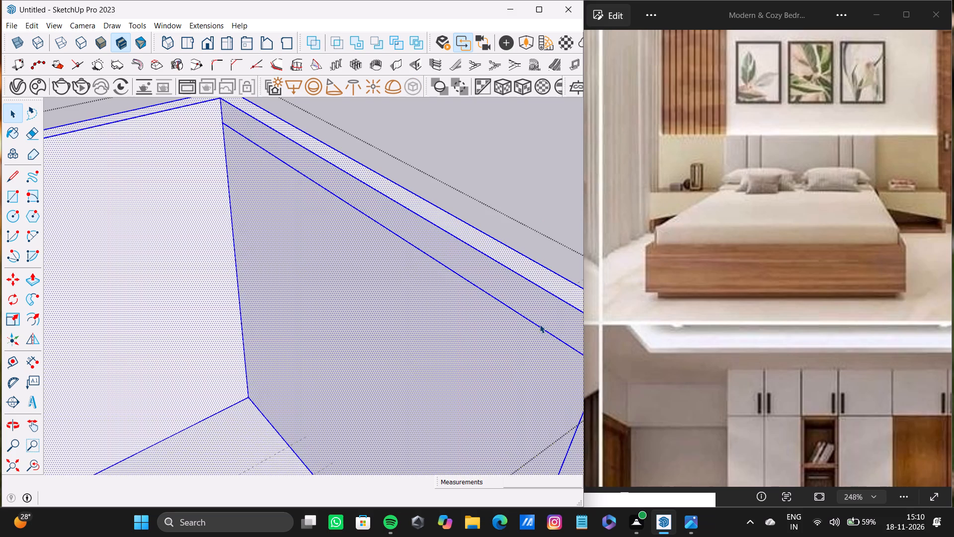
left_click(540, 324)
left_click(545, 329)
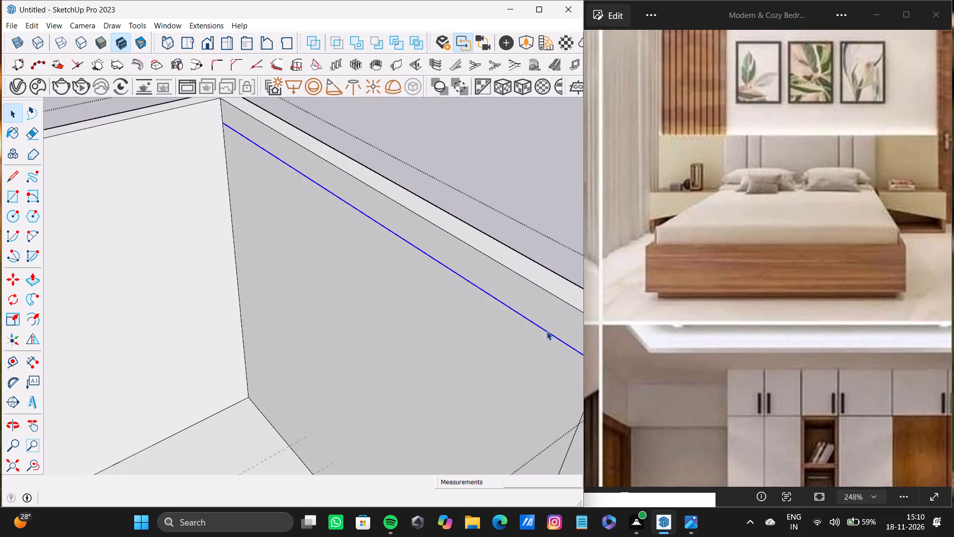
key("Delete")
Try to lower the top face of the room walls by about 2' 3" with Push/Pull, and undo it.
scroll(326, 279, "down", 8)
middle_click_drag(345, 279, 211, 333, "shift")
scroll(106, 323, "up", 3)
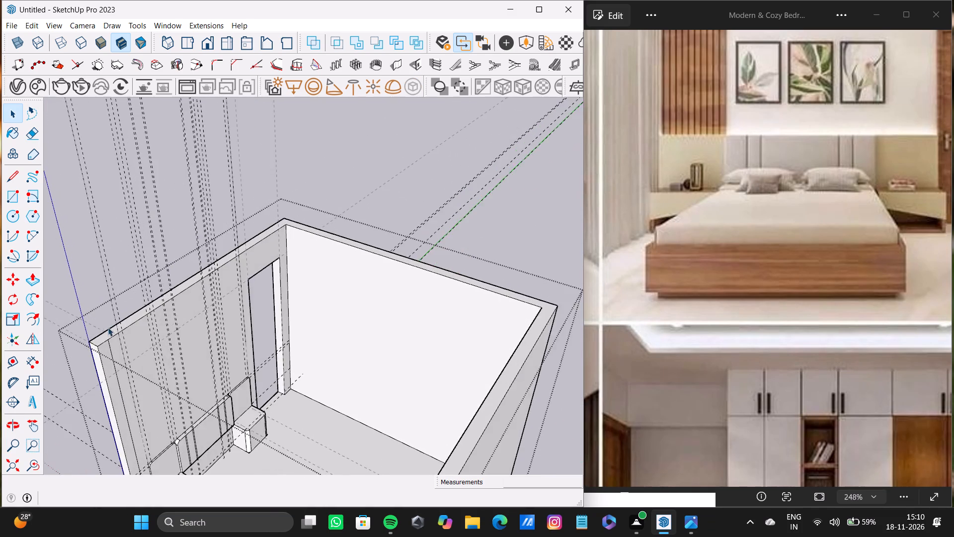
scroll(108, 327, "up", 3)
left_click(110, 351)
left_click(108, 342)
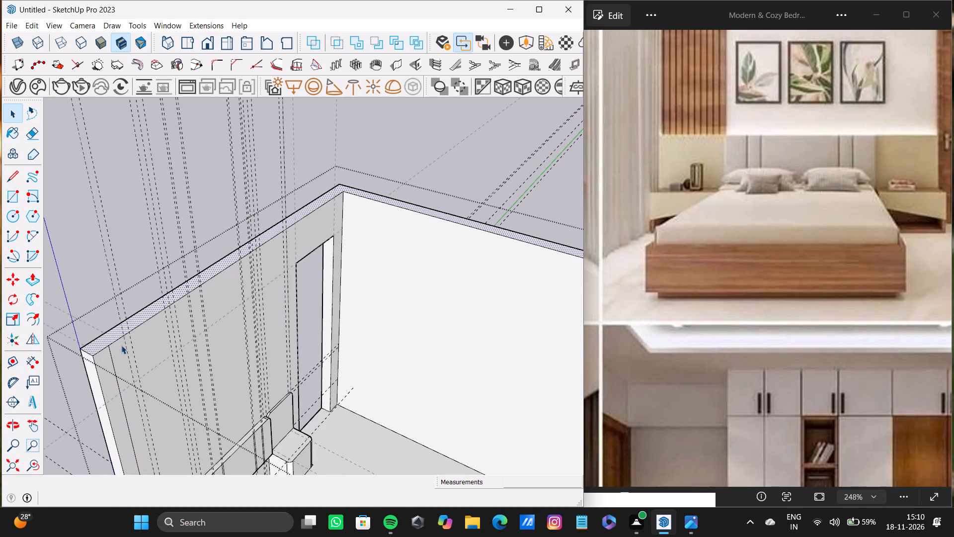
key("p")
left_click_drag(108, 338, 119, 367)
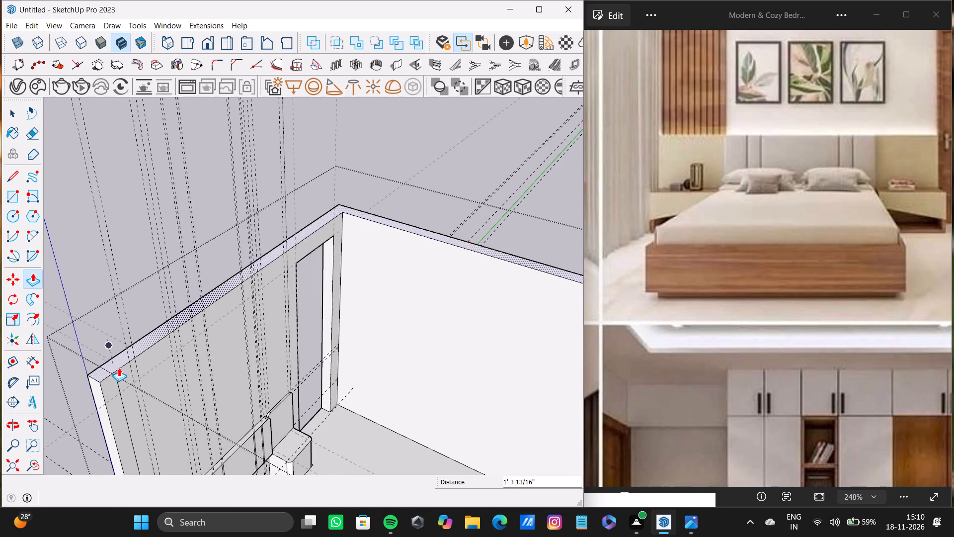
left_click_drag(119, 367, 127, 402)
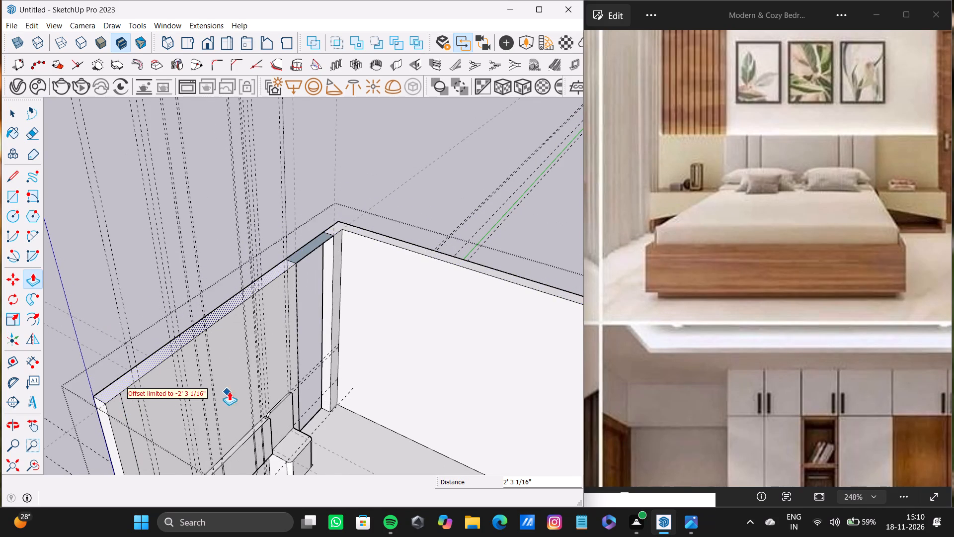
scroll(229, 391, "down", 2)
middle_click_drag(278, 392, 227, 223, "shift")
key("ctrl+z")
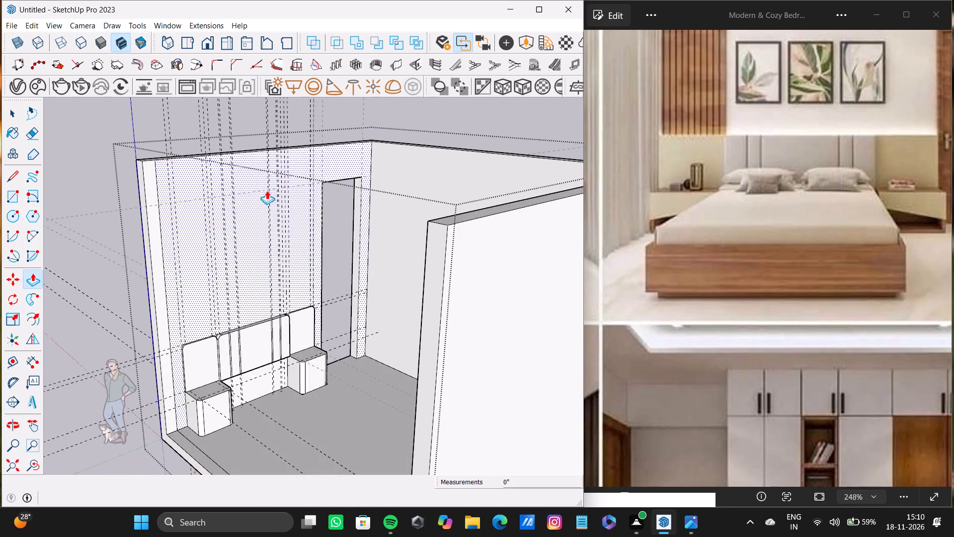
Lower the head of the door opening by about 2' 1" with Push/Pull.
scroll(335, 194, "up", 5)
middle_click_drag(334, 190, 313, 106)
scroll(309, 164, "up", 6)
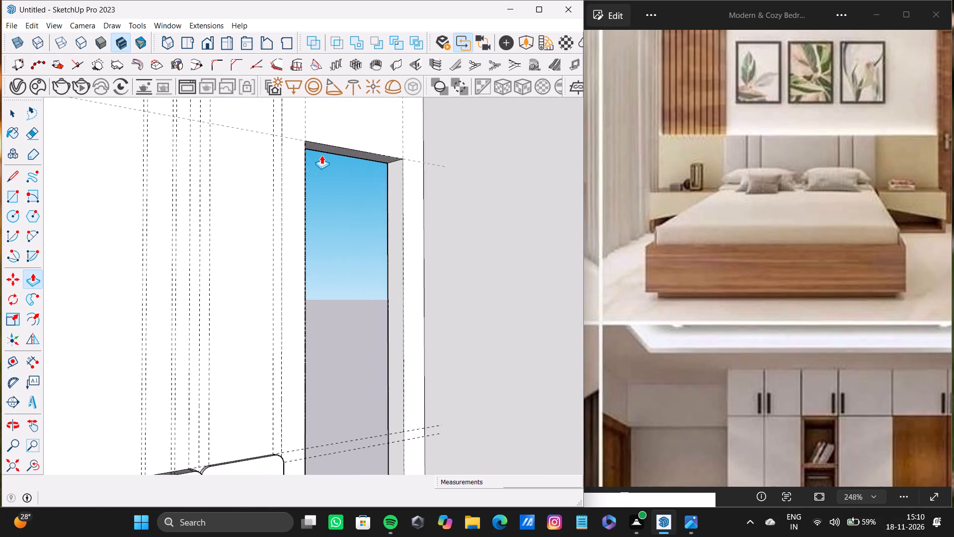
left_click_drag(330, 148, 340, 254)
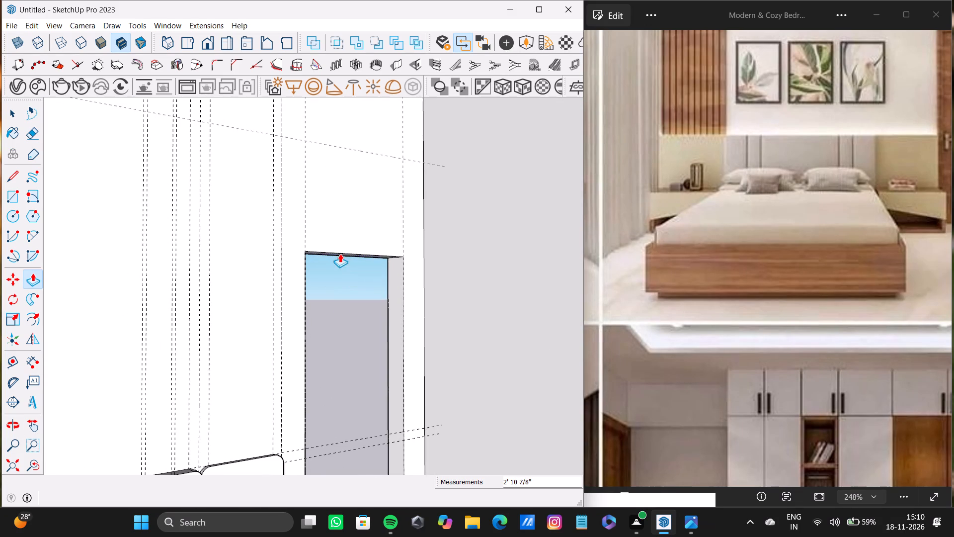
left_click_drag(340, 254, 337, 224)
Lower the top face of the room walls by about 3' 2 9/16" with Push/Pull.
scroll(204, 198, "down", 5)
middle_click_drag(204, 190, 346, 241)
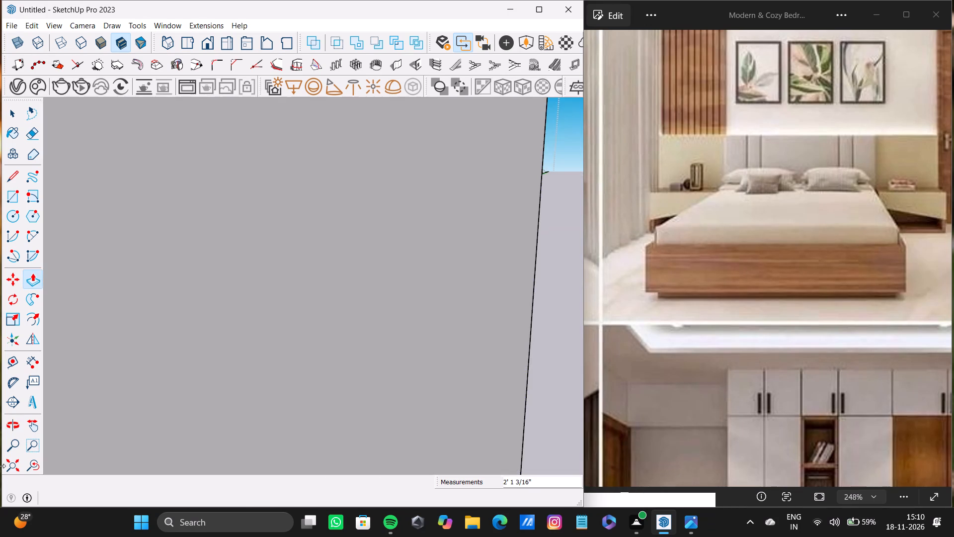
left_click(12, 463)
middle_click_drag(172, 359, 170, 380)
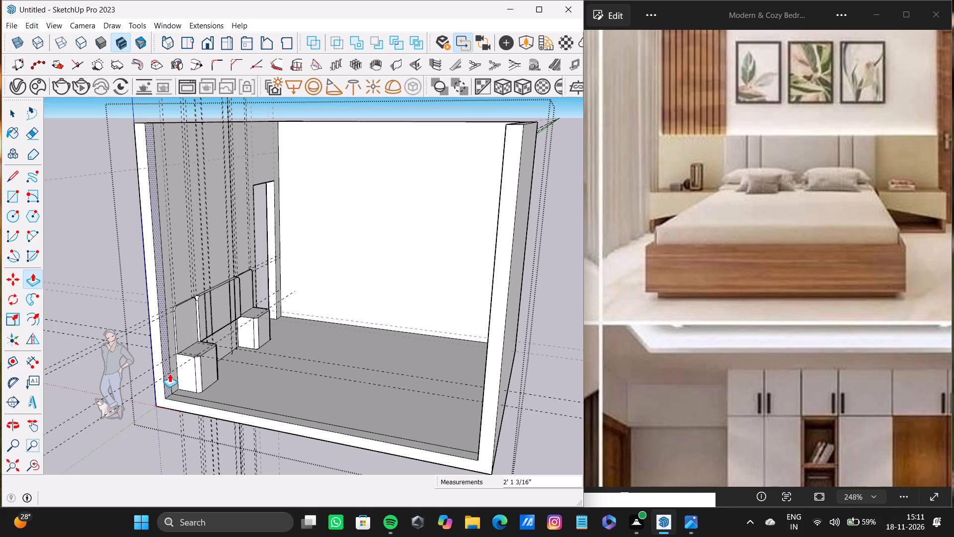
middle_click_drag(231, 171, 231, 170)
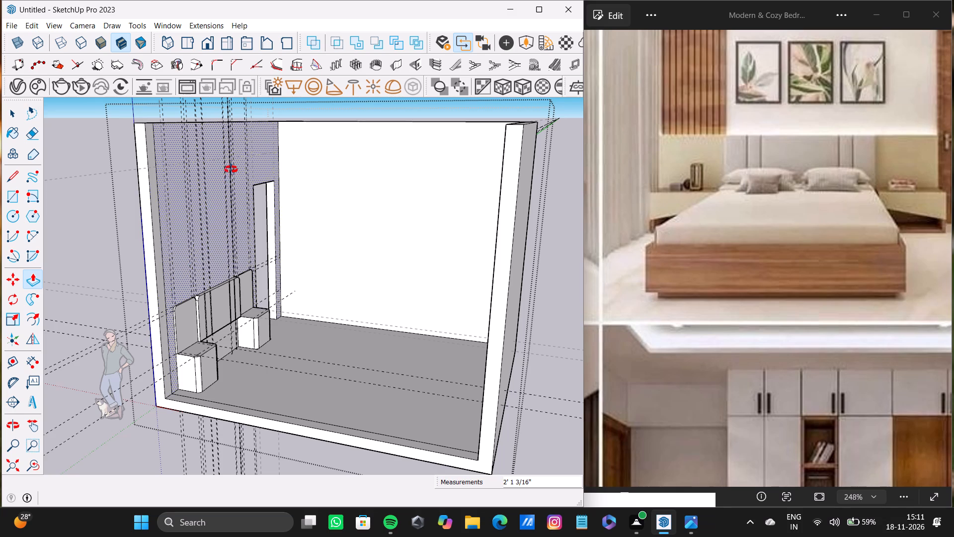
middle_click_drag(231, 170, 170, 278)
scroll(219, 224, "down", 3)
middle_click_drag(221, 223, 218, 299, "shift")
left_click_drag(161, 247, 181, 289)
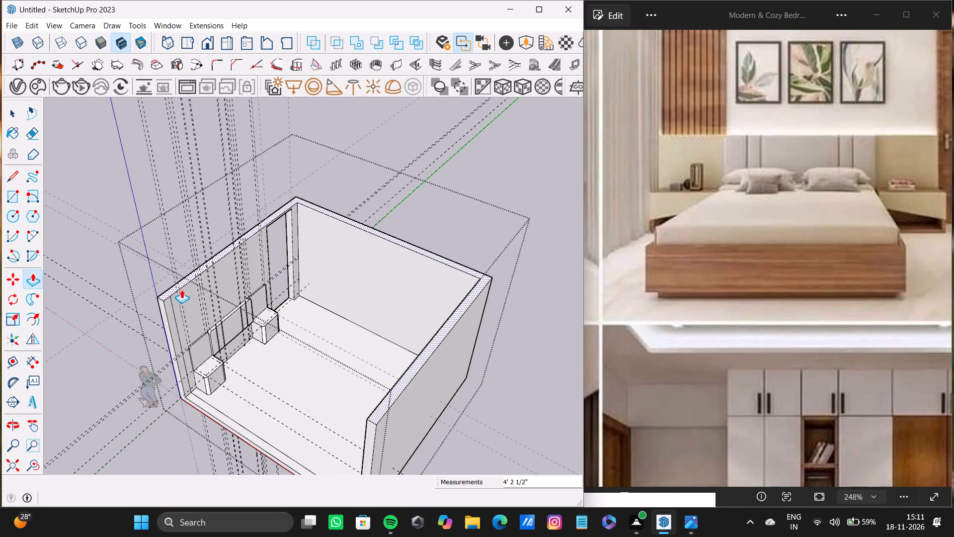
left_click_drag(181, 289, 179, 279)
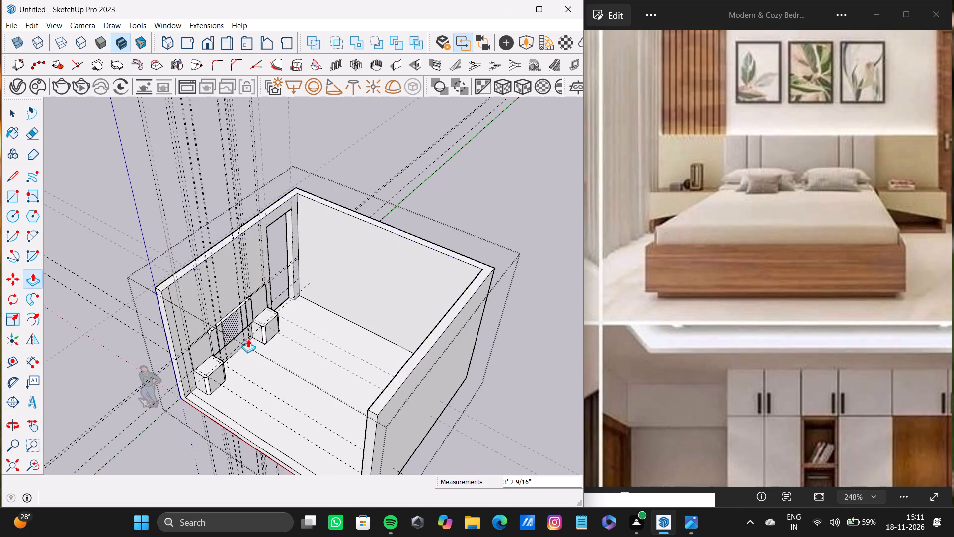
Lower the head of the door opening slightly further with Push/Pull to leave more wall above it.
middle_click_drag(248, 339, 273, 260)
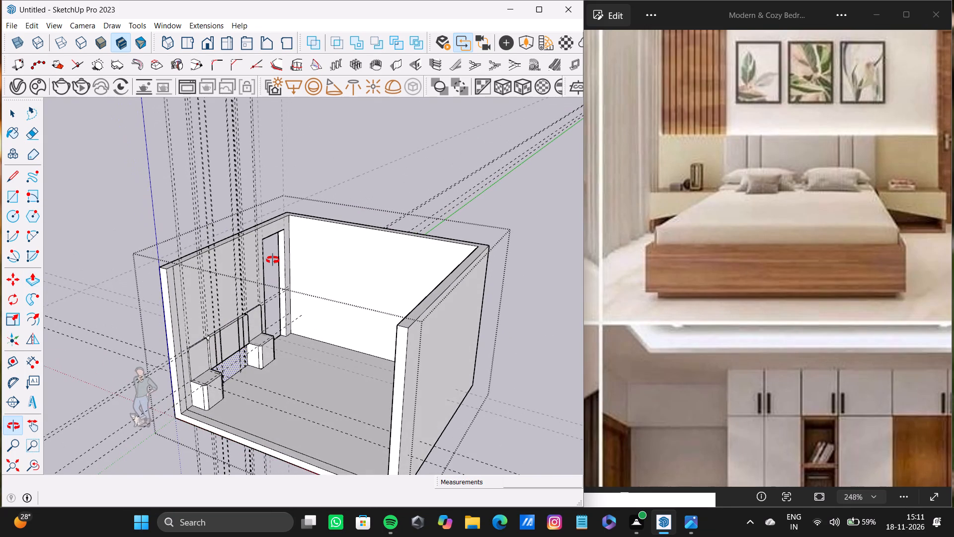
middle_click_drag(273, 260, 346, 150)
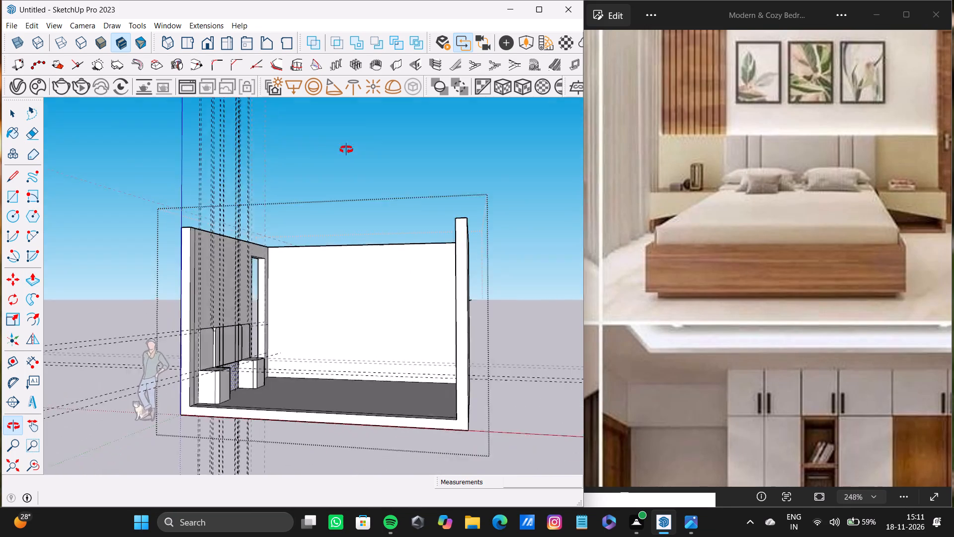
middle_click_drag(346, 150, 192, 250)
scroll(316, 245, "up", 2)
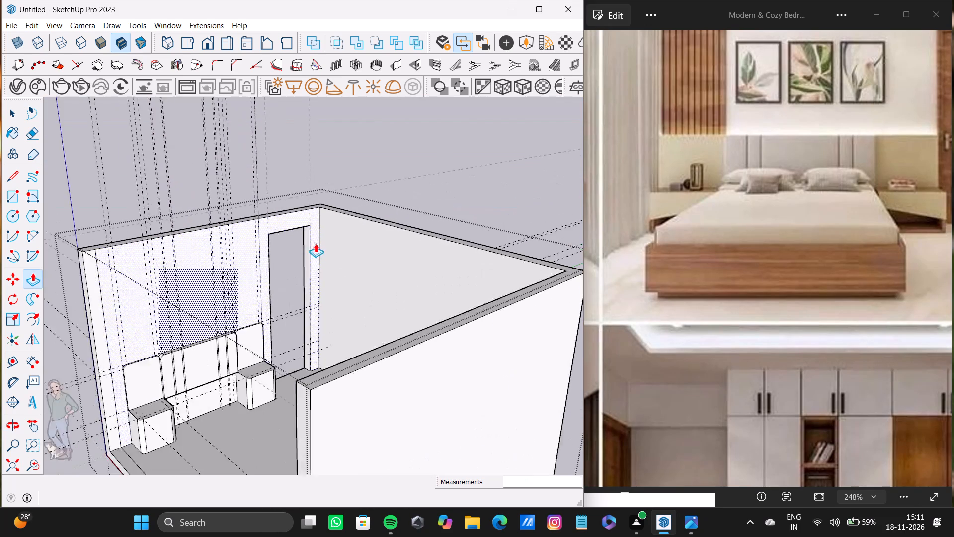
scroll(316, 243, "up", 9)
middle_click_drag(279, 281, 288, 246)
scroll(302, 283, "up", 4)
middle_click_drag(299, 270, 297, 226)
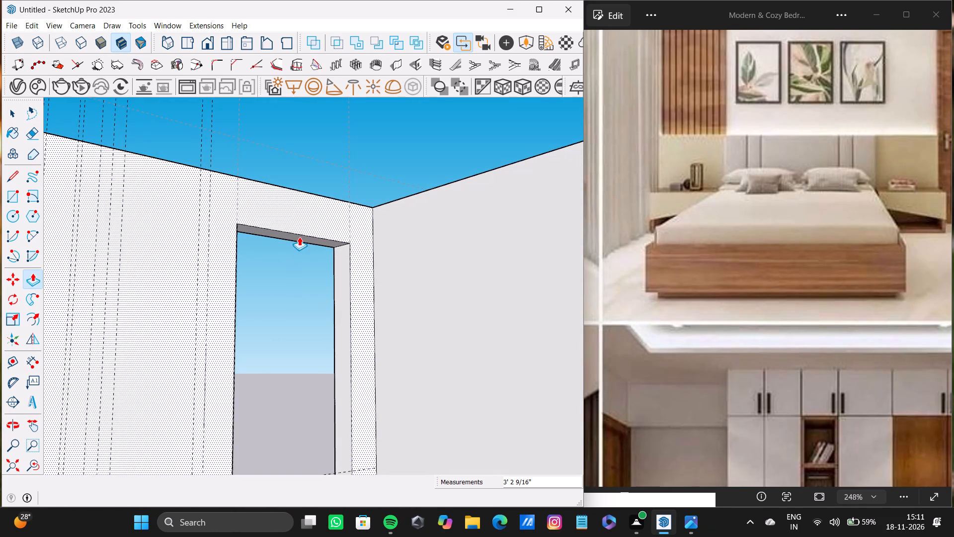
left_click_drag(299, 237, 301, 248)
key("space")
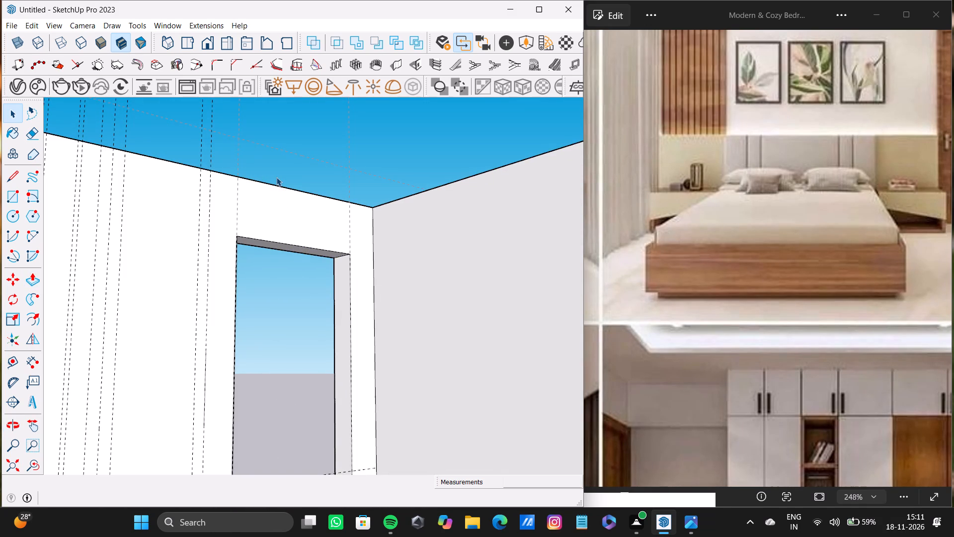
Place a horizontal guide 11" below the inner top edge of the headboard wall, above the door opening.
key("t")
scroll(247, 180, "up", 4)
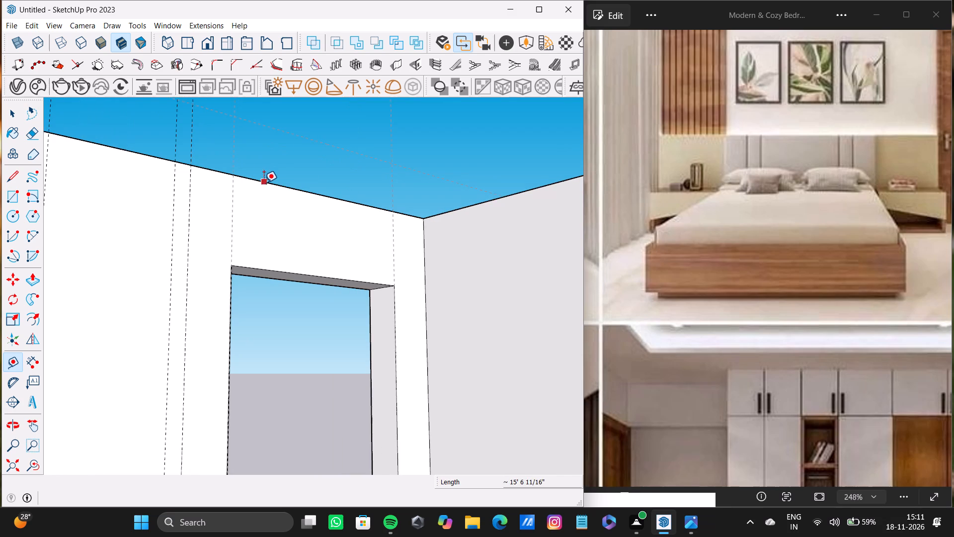
left_click_drag(264, 182, 264, 188)
middle_click_drag(217, 235, 305, 287)
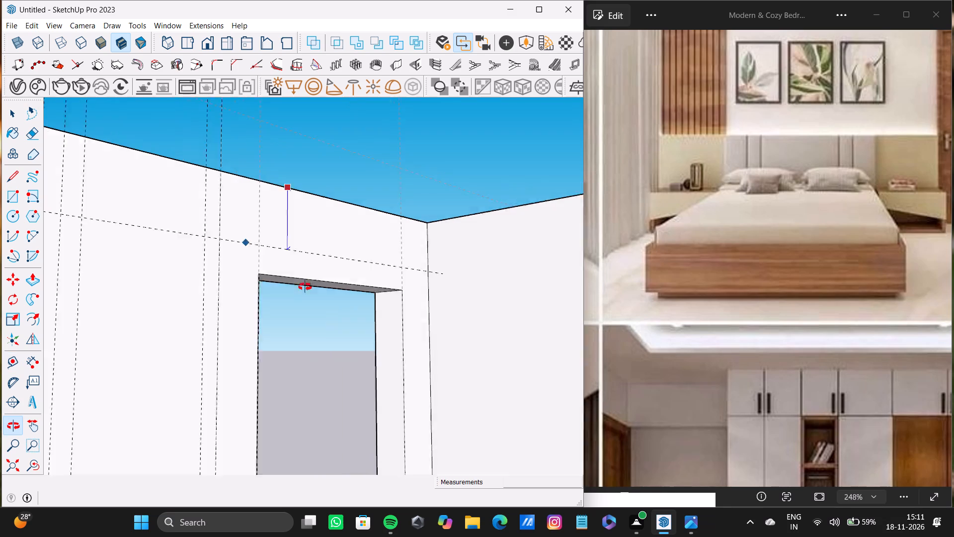
middle_click_drag(305, 287, 276, 351)
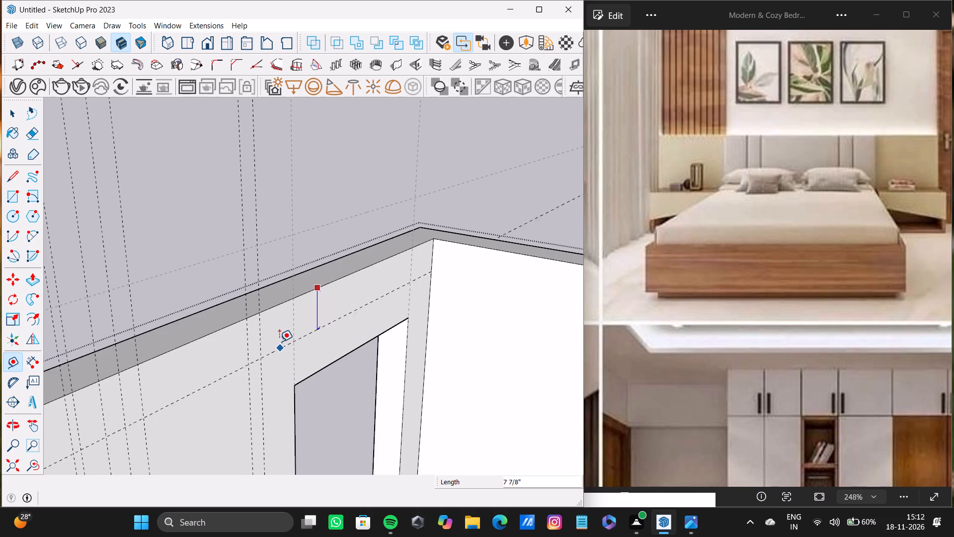
type("11")
key("shift+quotedbl")
key("Return")
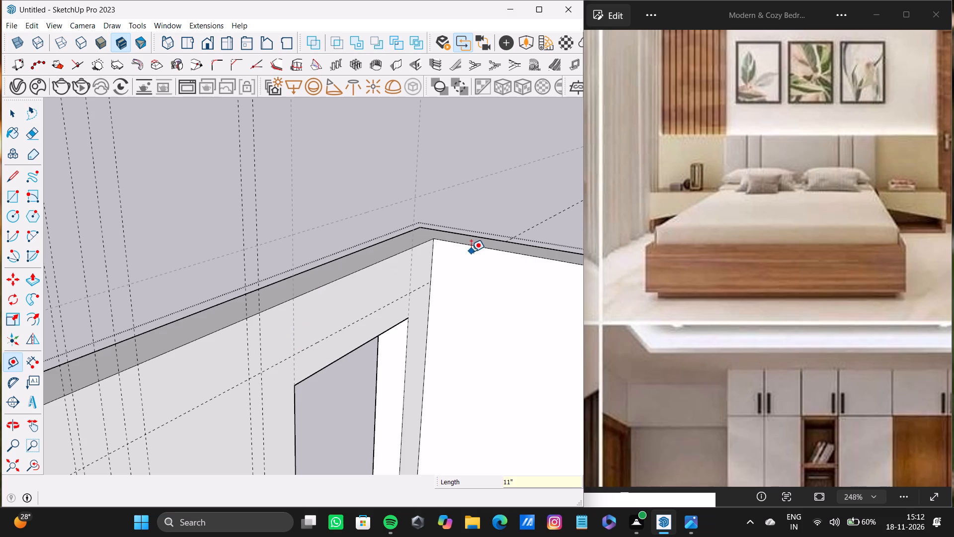
Place a horizontal guide 11" below the inner top edge of the adjoining wall beside the door opening.
left_click(479, 247)
type("11\"")
key("Return")
Place a horizontal guide 11" below the inner top edge of the wall opposite the headboard wall, and leave the wall group.
scroll(356, 313, "down", 9)
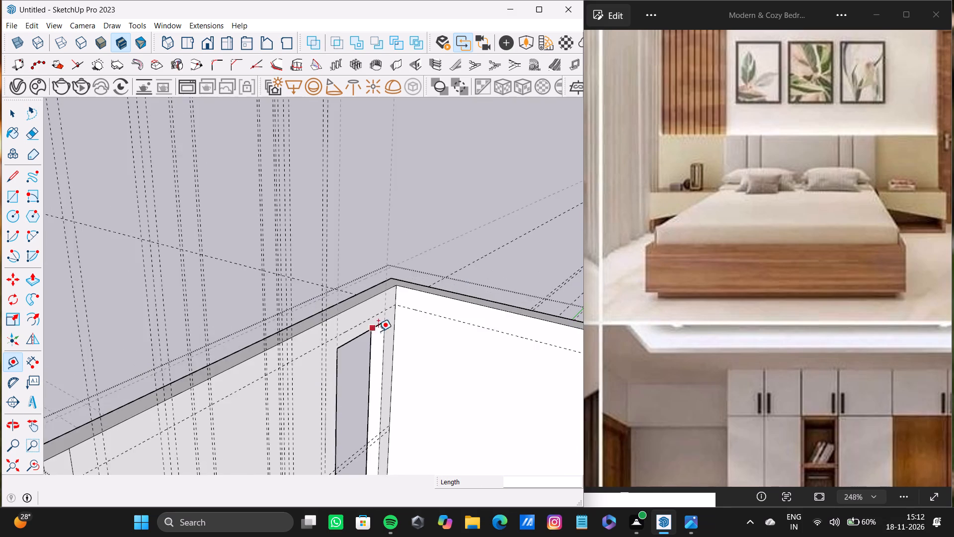
middle_click_drag(378, 331, 391, 301, "shift")
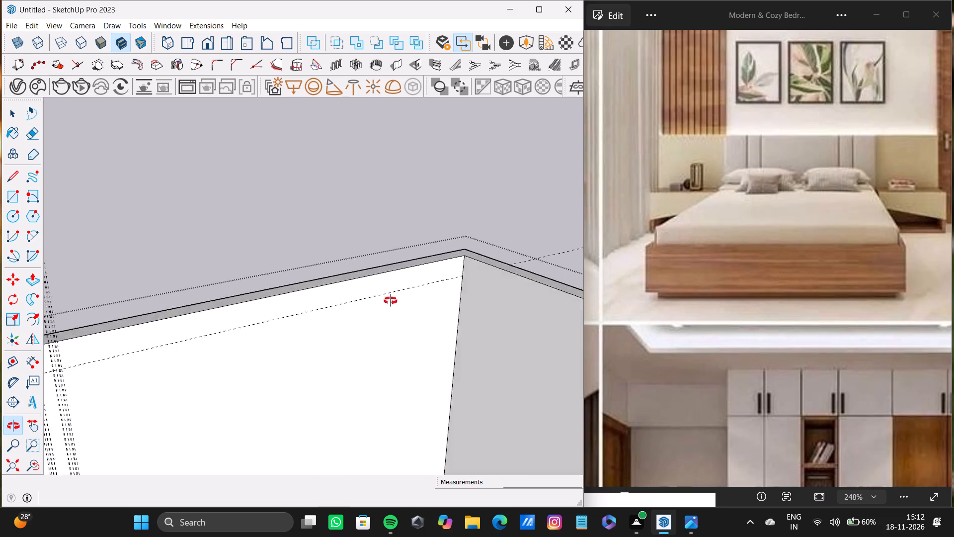
middle_click_drag(391, 301, 368, 319, "shift")
scroll(433, 299, "up", 7)
left_click(446, 262)
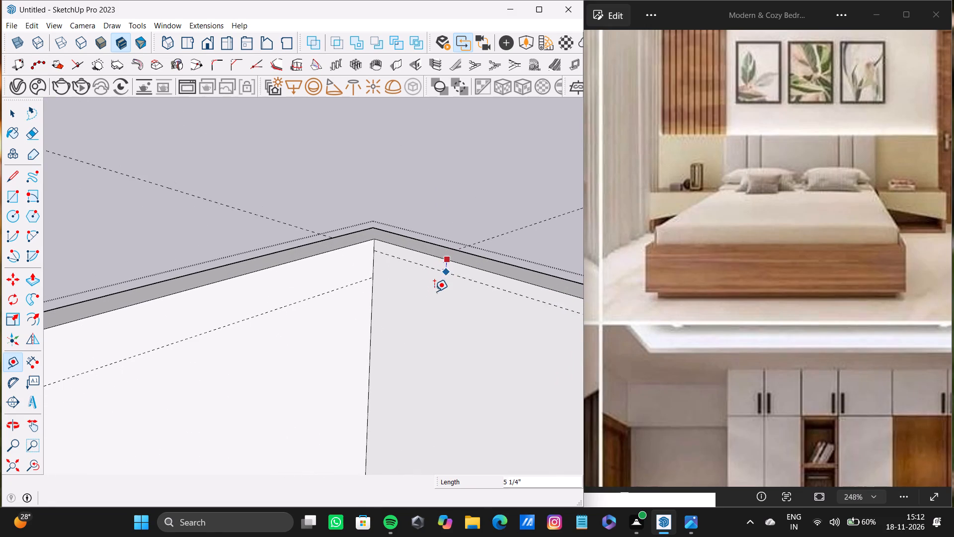
type("11")
key("shift+quotedbl")
key("Return")
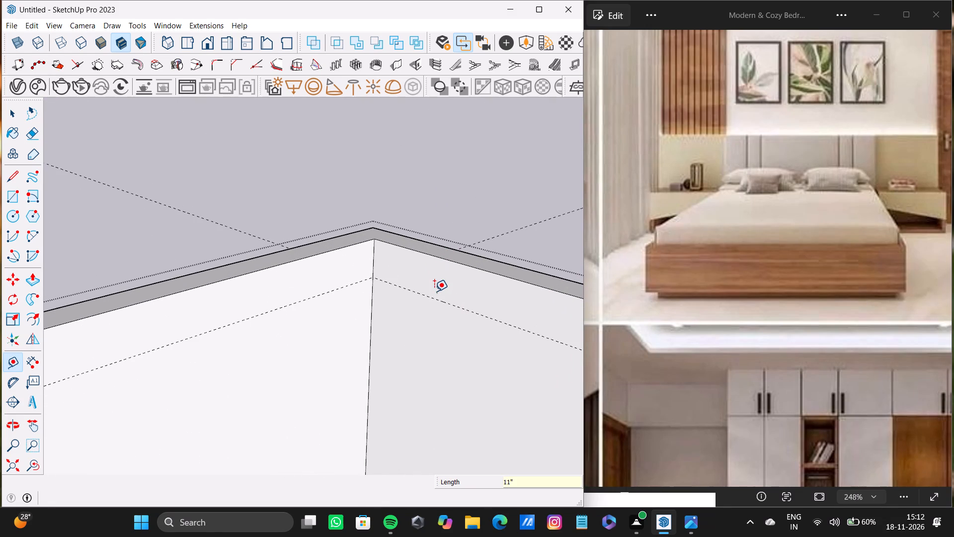
key("space")
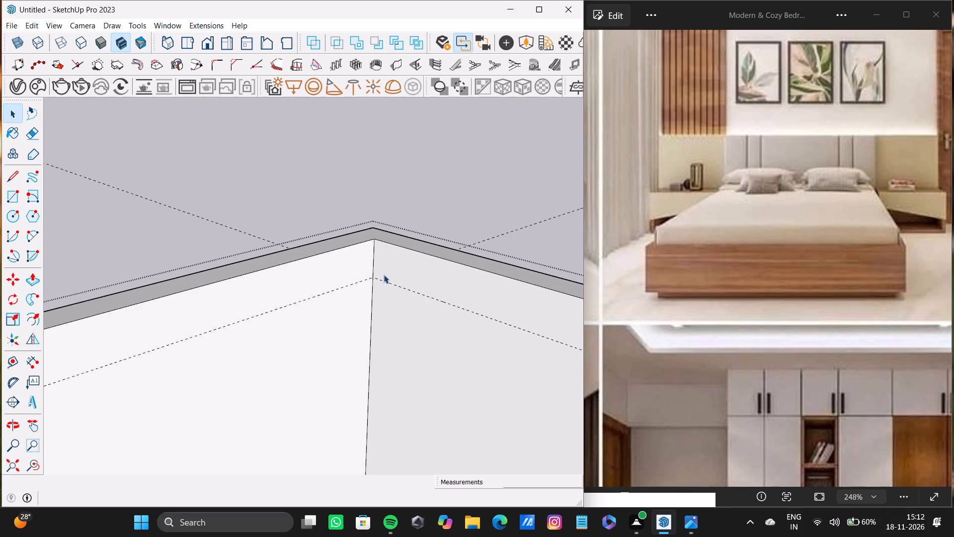
key("space")
left_click(398, 184)
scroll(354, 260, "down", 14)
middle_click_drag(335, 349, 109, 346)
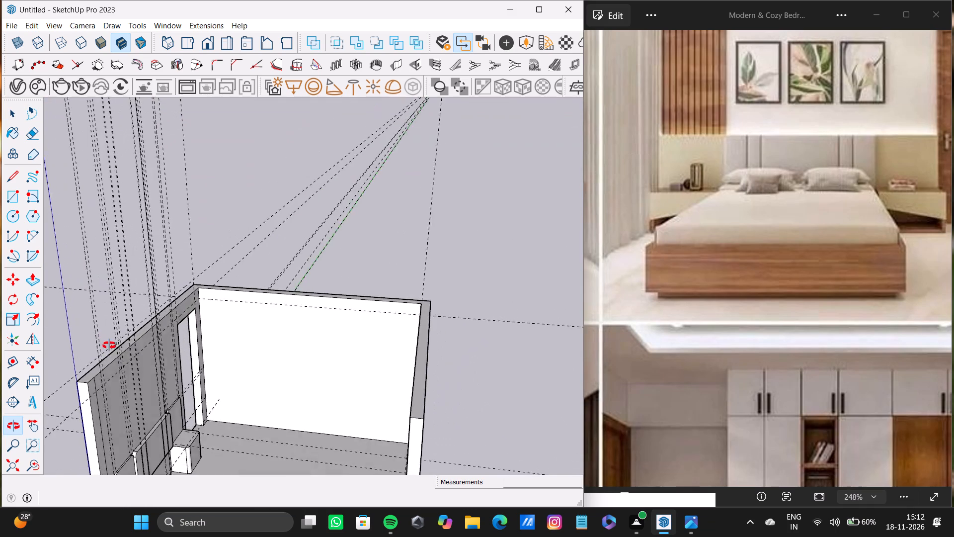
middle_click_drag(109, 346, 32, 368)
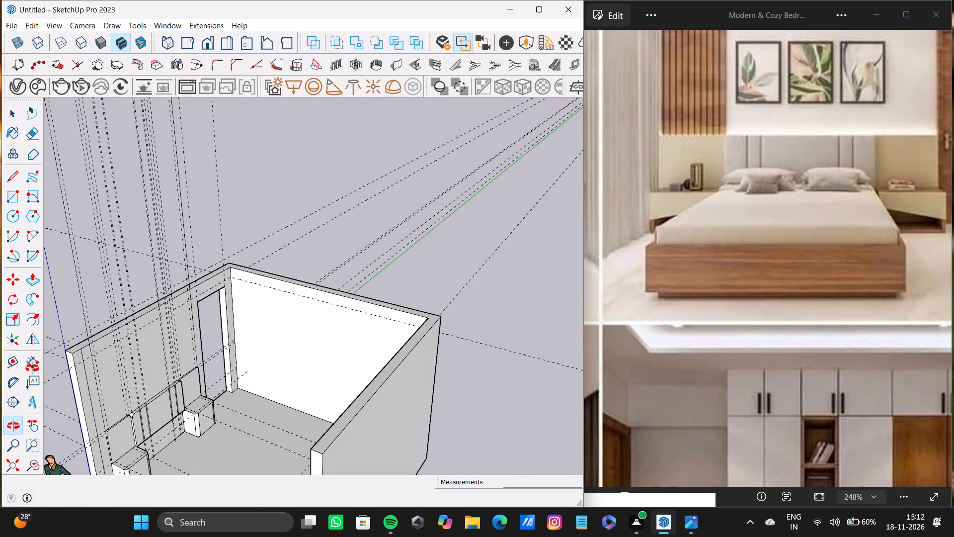
Open the headboard wall group and delete three vertical guides above the side headboard panel farthest from the door opening.
middle_click_drag(32, 368, 96, 348)
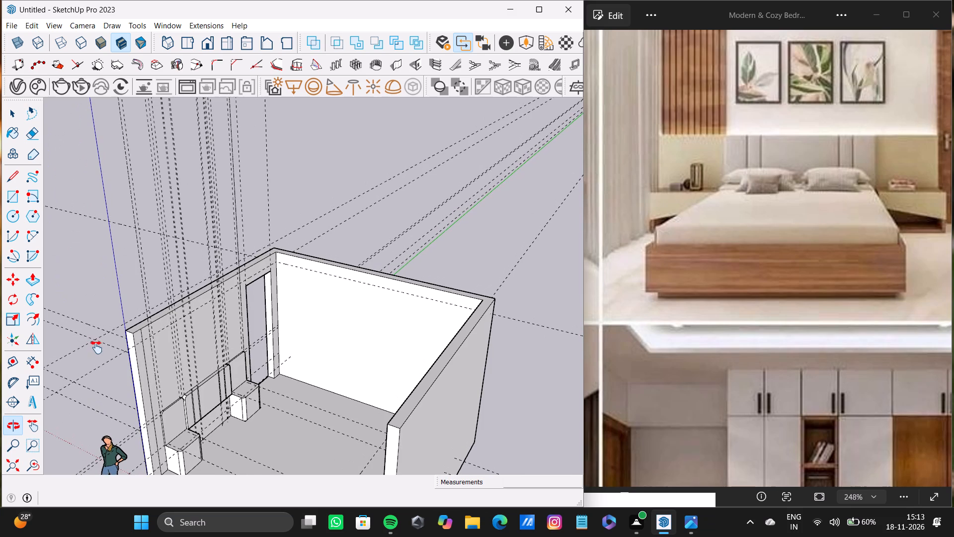
middle_click_drag(96, 348, 95, 350)
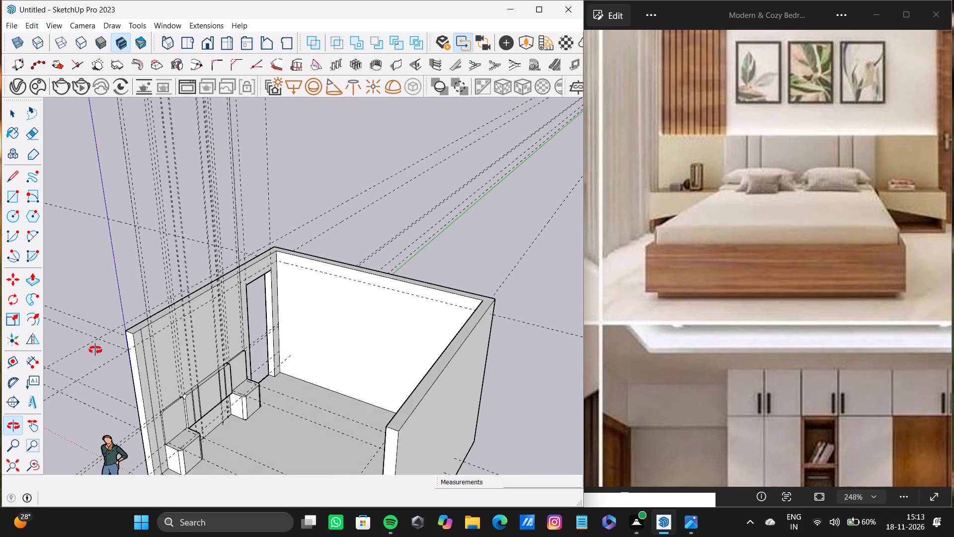
middle_click_drag(95, 350, 90, 234)
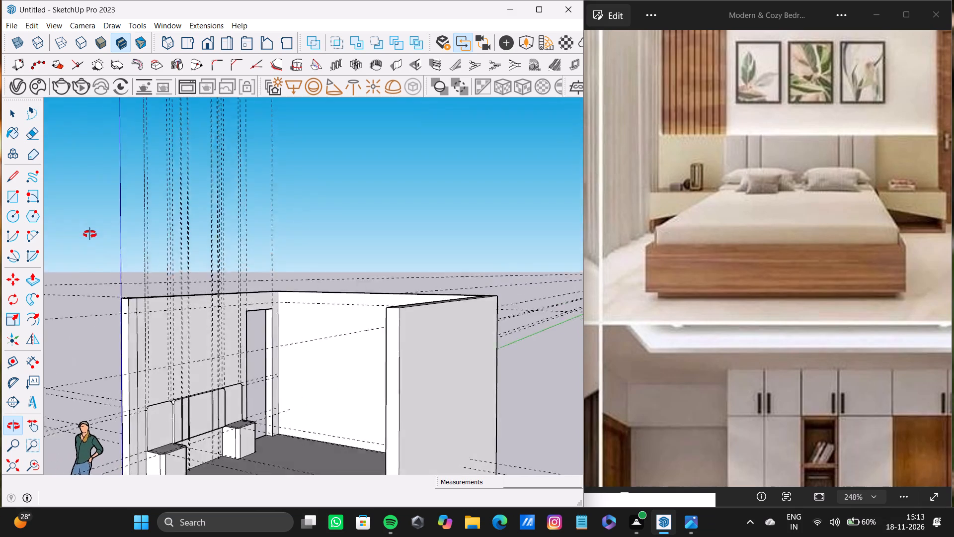
middle_click_drag(90, 234, 65, 283)
middle_click_drag(75, 271, 83, 255, "shift")
scroll(234, 388, "up", 8)
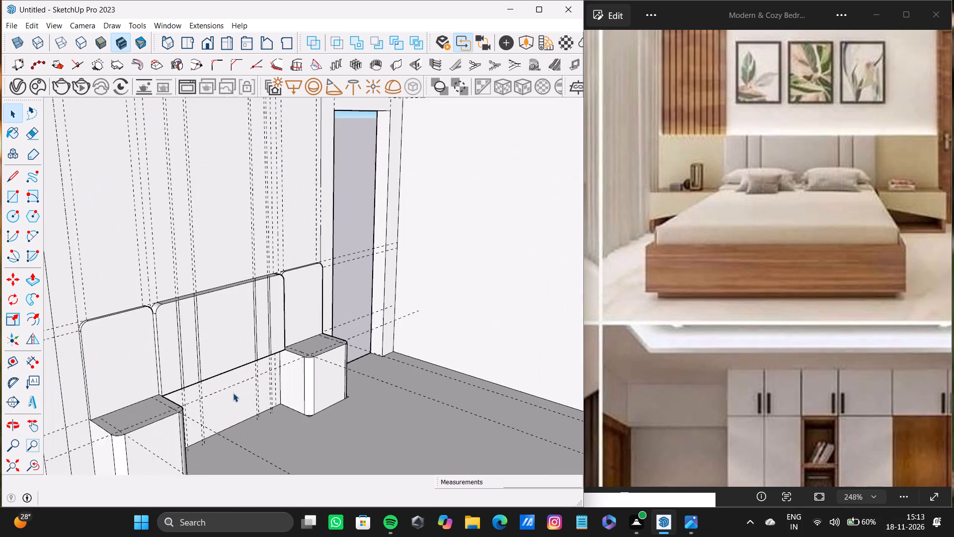
scroll(232, 384, "down", 7)
middle_click_drag(235, 383, 155, 477, "shift")
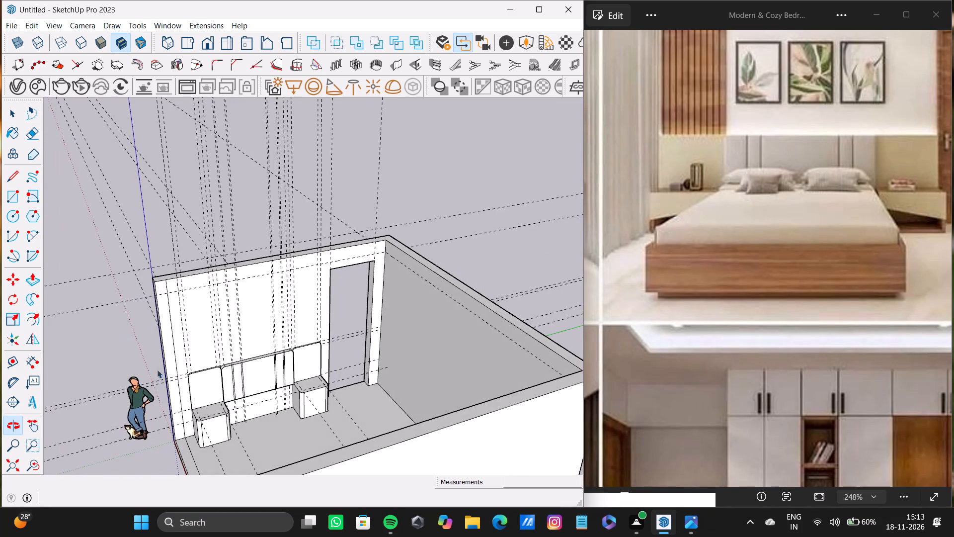
scroll(176, 310, "up", 4)
scroll(210, 283, "up", 4)
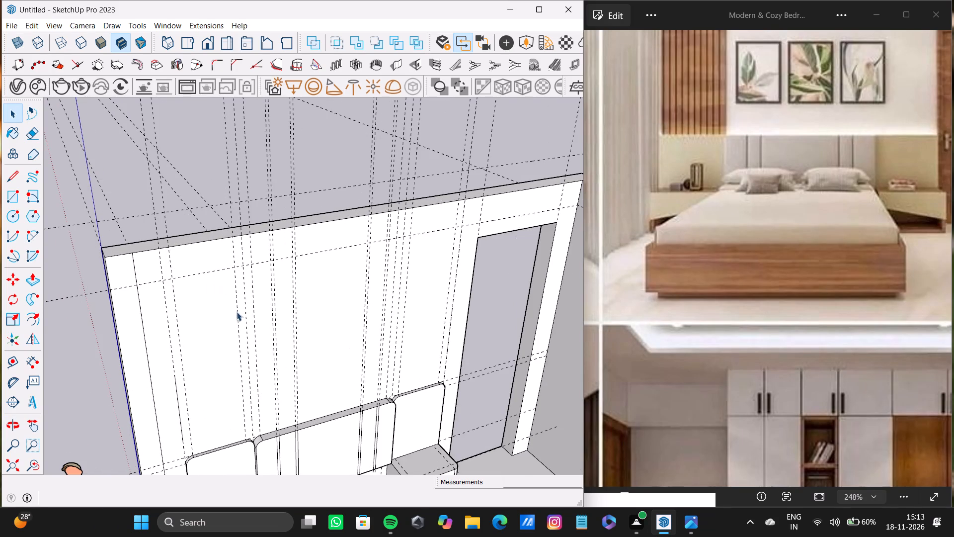
scroll(228, 324, "up", 4)
middle_click_drag(228, 324, 270, 285, "shift")
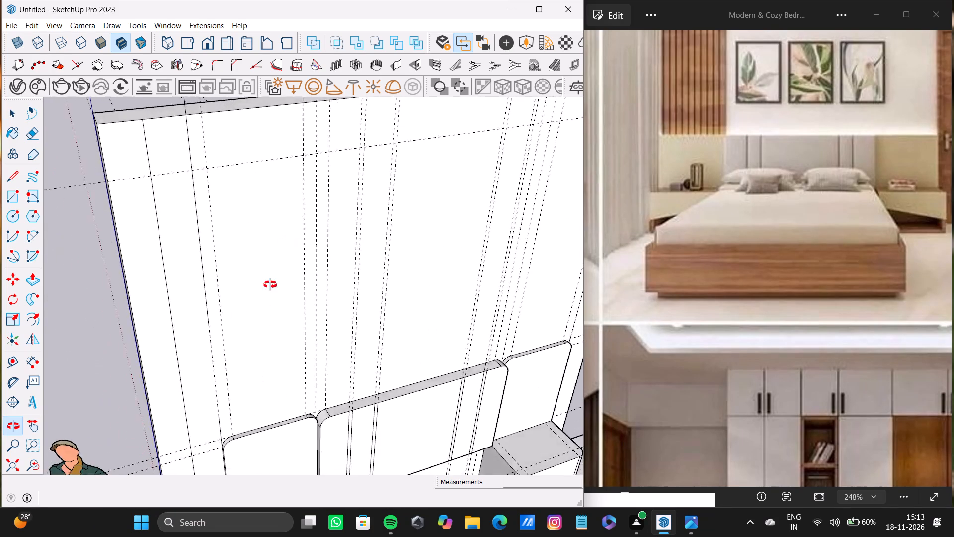
middle_click_drag(270, 285, 238, 315, "shift")
left_click(215, 267)
triple_click(212, 270)
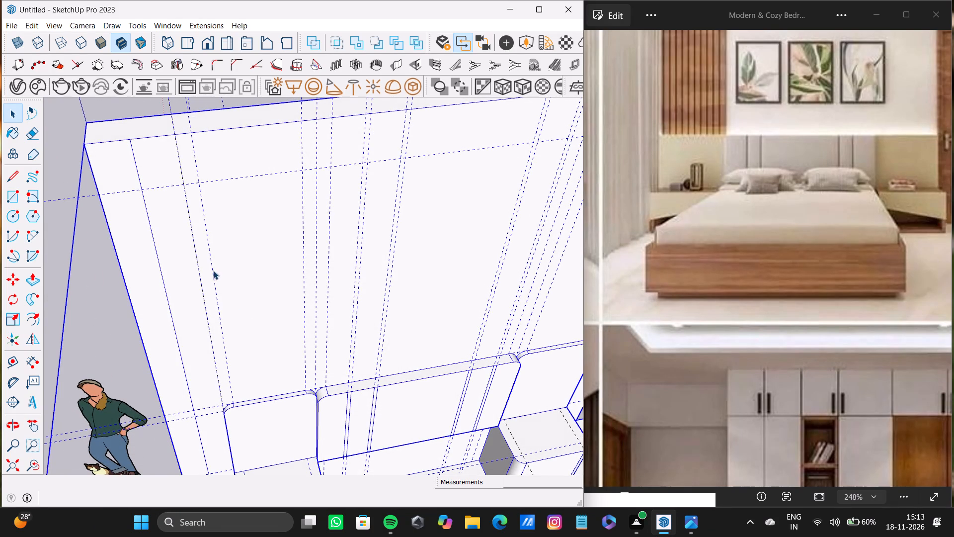
left_click(213, 273)
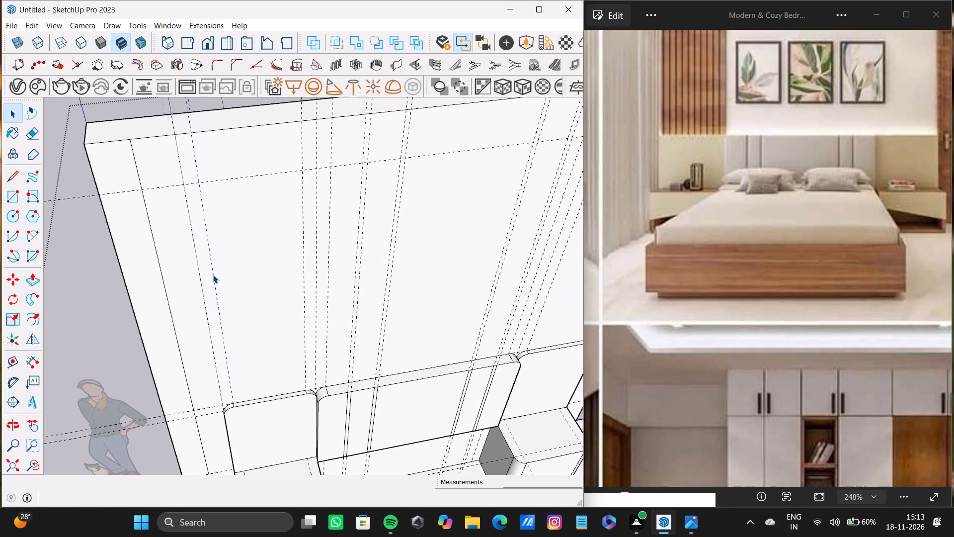
key("Delete")
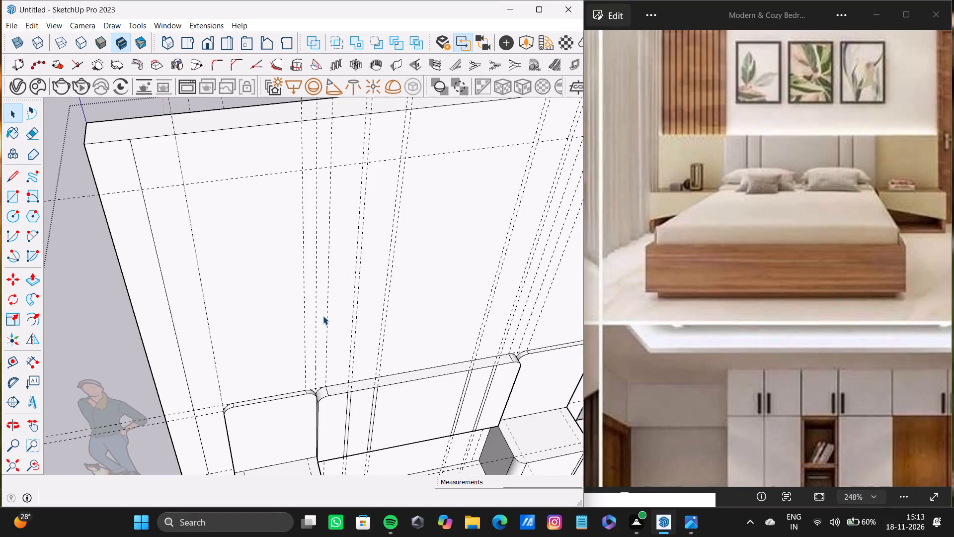
left_click(316, 318)
key("Delete")
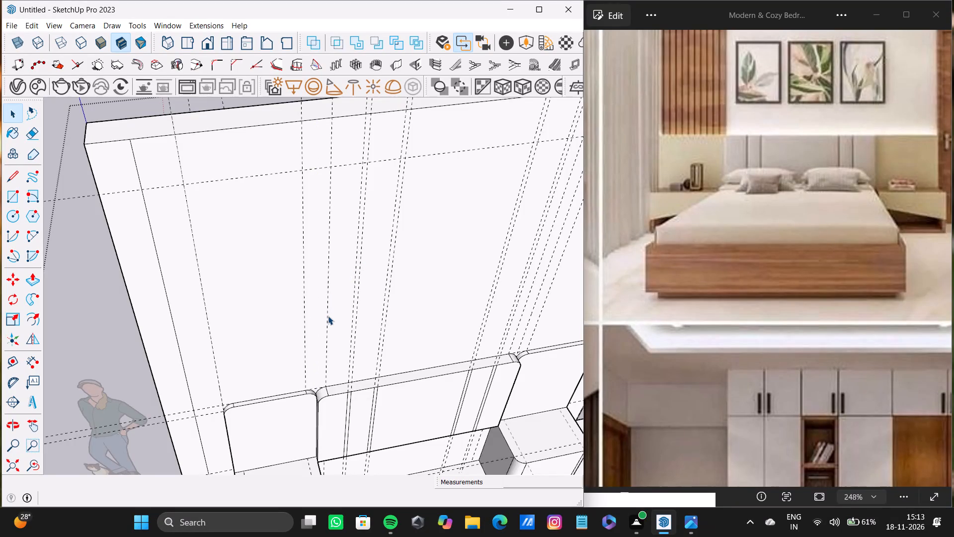
left_click(326, 318)
key("Delete")
Delete the paired vertical guides along the centre headboard panel's grooves and the three selected guides near the door-side panel's edges.
scroll(340, 321, "down", 3)
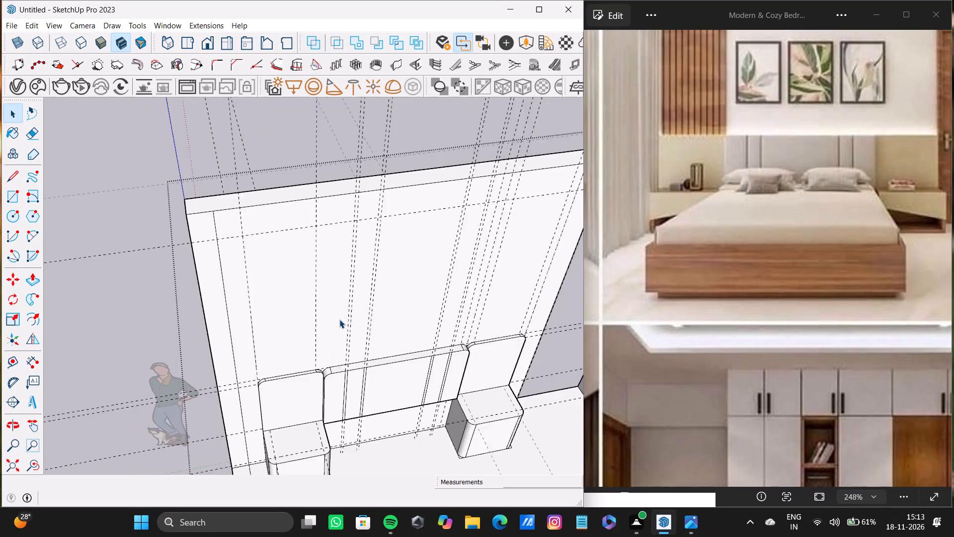
scroll(339, 319, "down", 4)
middle_click_drag(339, 313, 293, 270)
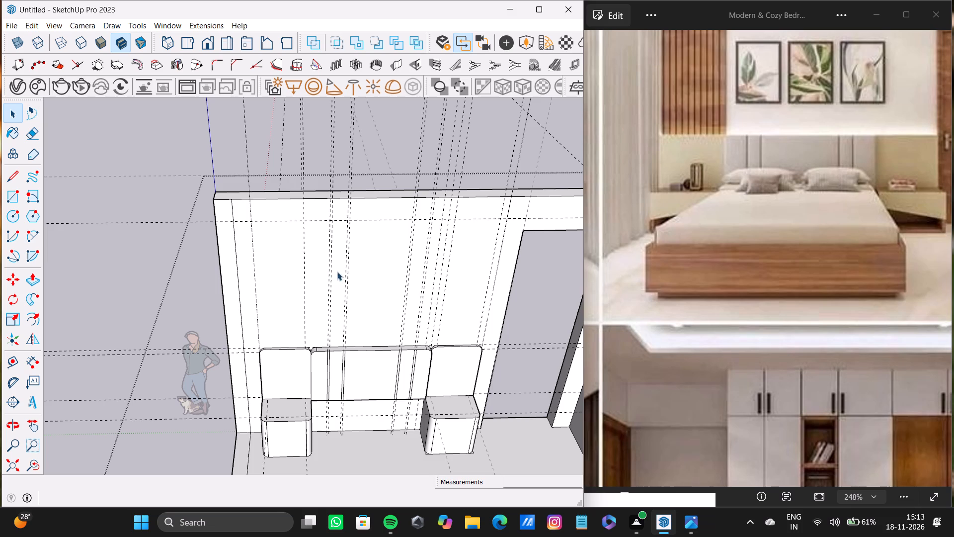
scroll(345, 273, "up", 4)
middle_click_drag(424, 262, 318, 272, "shift")
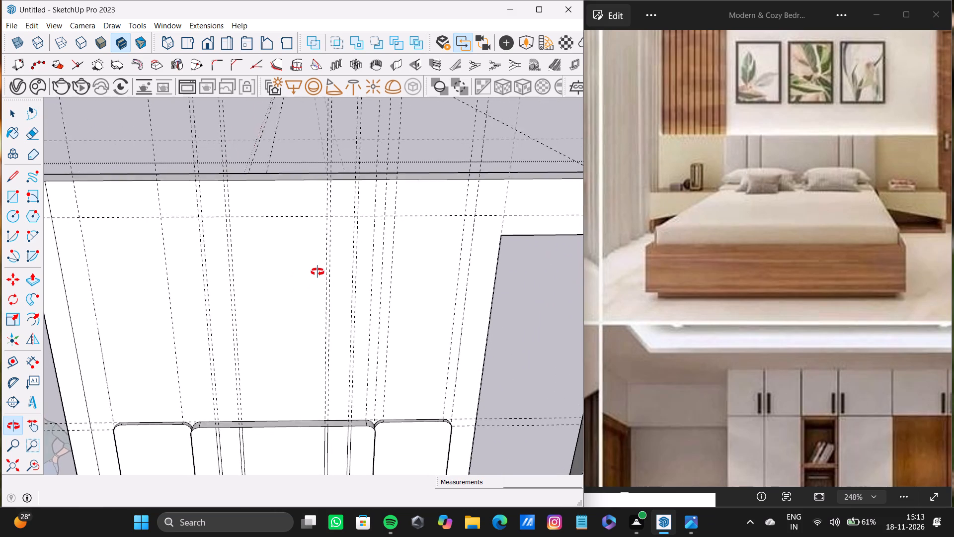
middle_click_drag(318, 272, 314, 273, "shift")
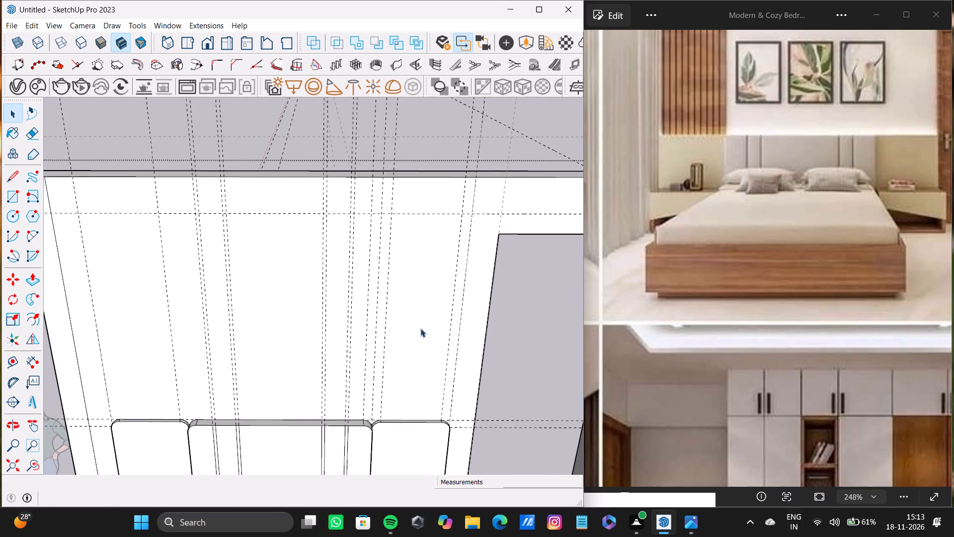
left_click(381, 408, "shift")
left_click(443, 405, "shift")
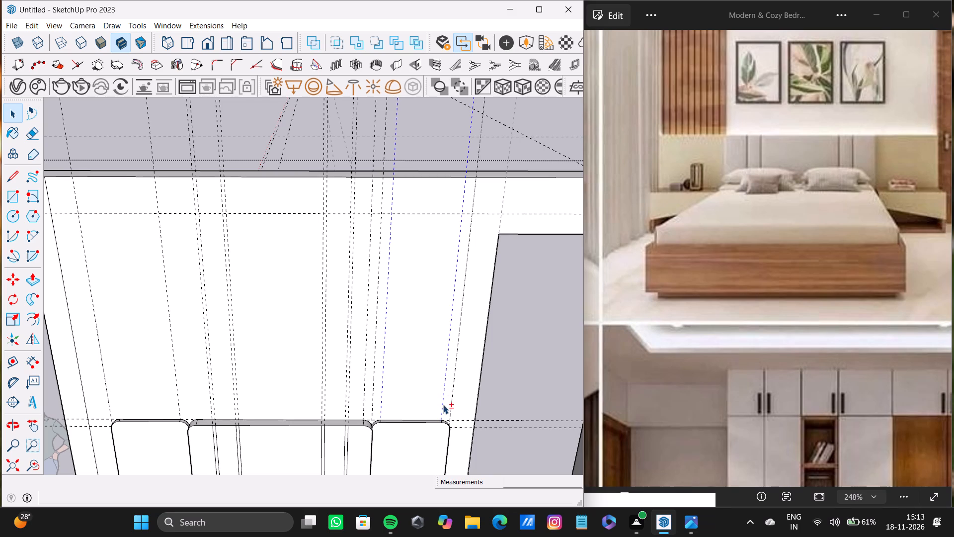
scroll(344, 414, "up", 6, "shift")
left_click(350, 412, "shift")
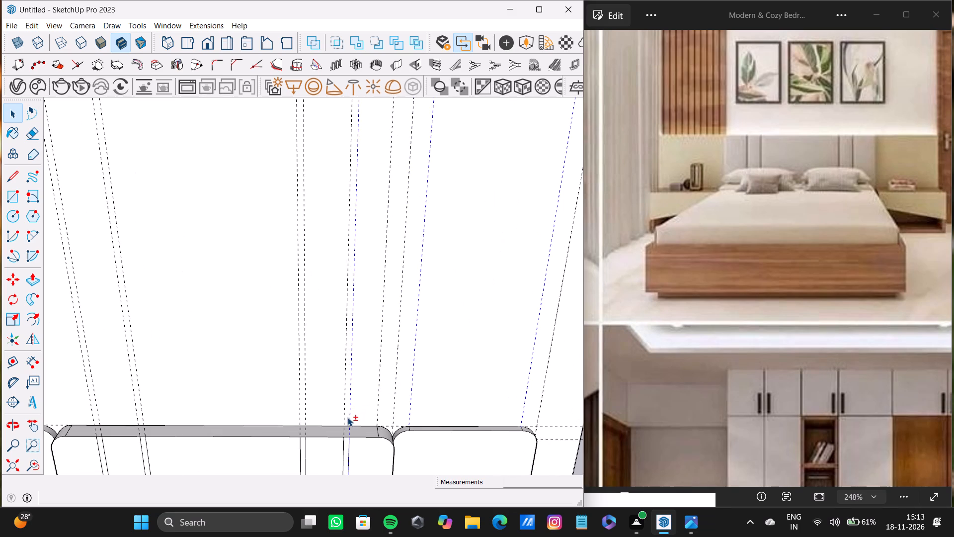
left_click(344, 416, "shift")
left_click(394, 409, "shift")
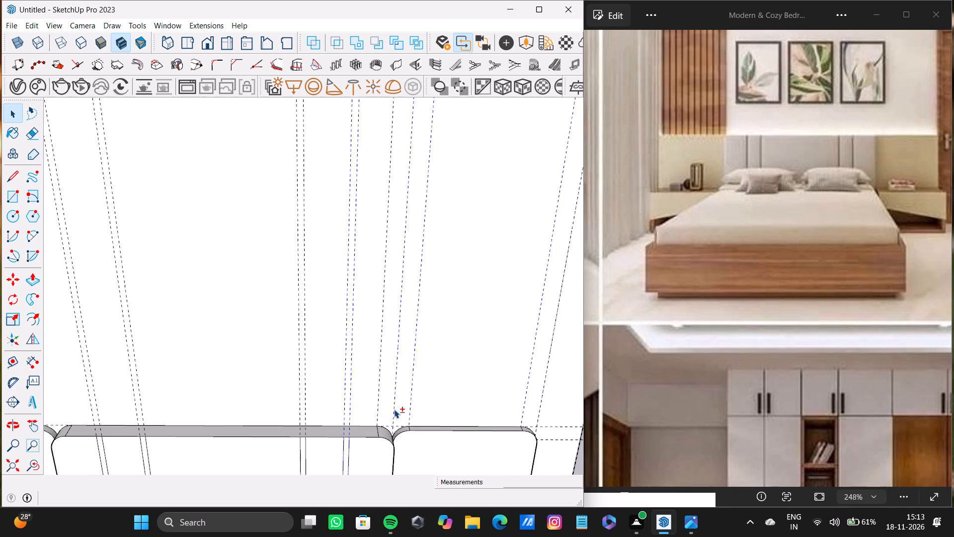
left_click(396, 410, "shift")
left_click(377, 411, "shift")
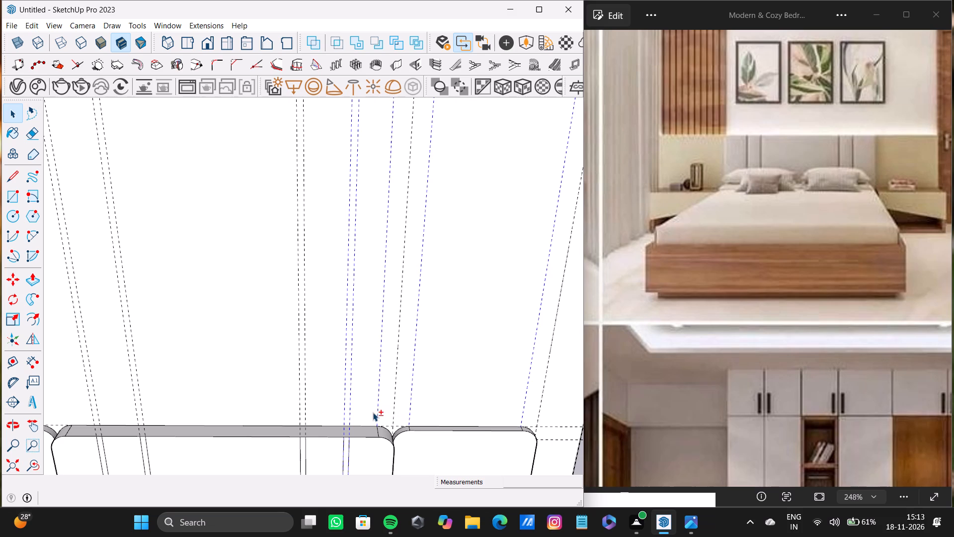
left_click(305, 411, "shift")
left_click(300, 412, "shift")
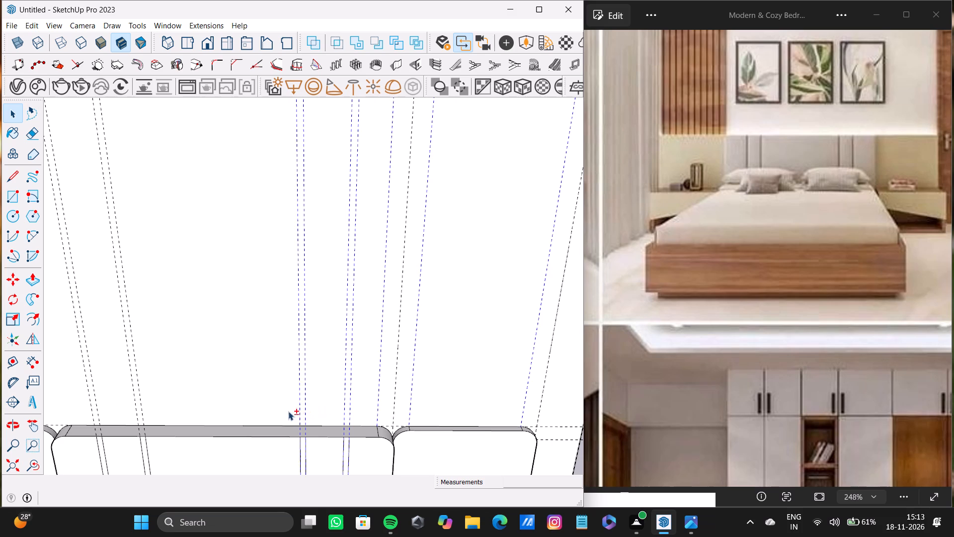
scroll(288, 411, "down", 3, "shift")
middle_click_drag(286, 409, 425, 383, "shift")
left_click(319, 373, "shift")
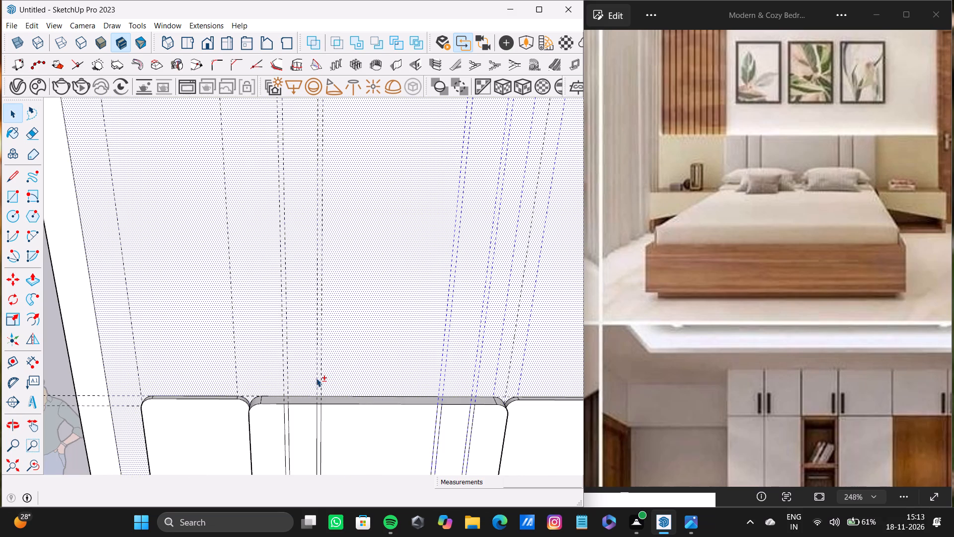
left_click(327, 364, "shift")
left_click(320, 374, "shift")
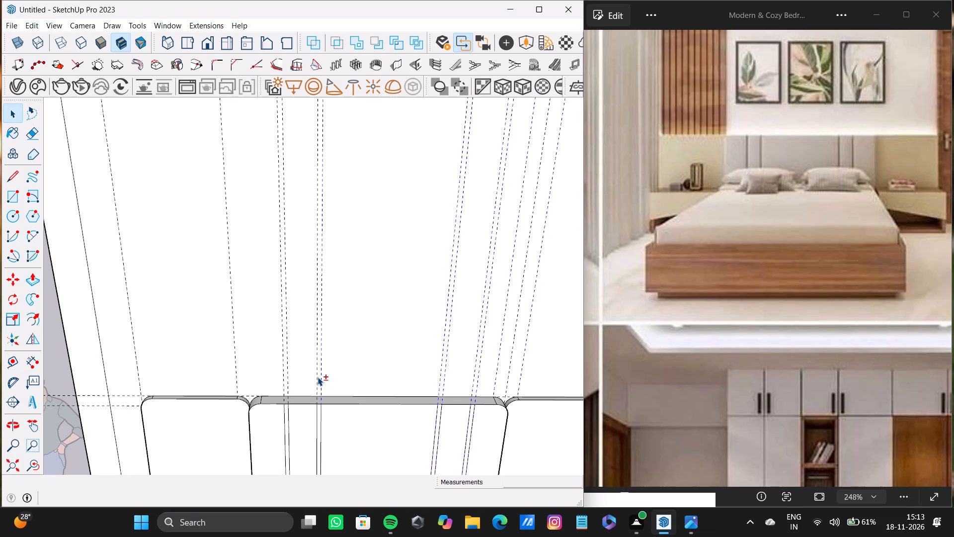
left_click(317, 375, "shift")
left_click(288, 384, "shift")
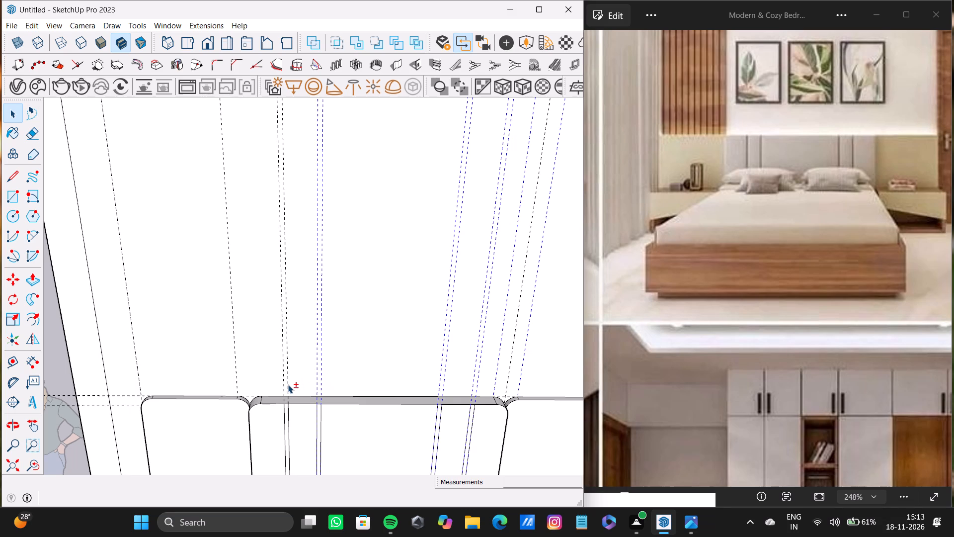
left_click(283, 384, "shift")
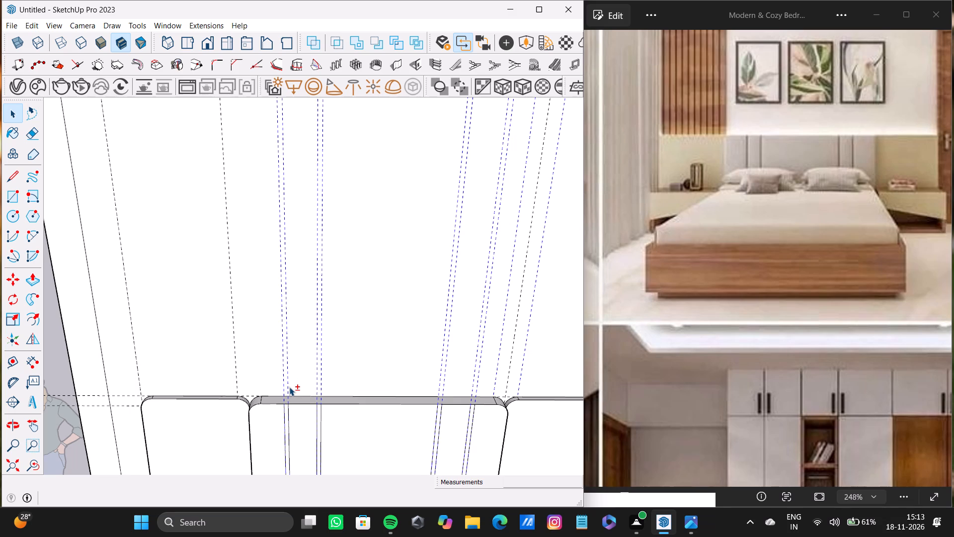
key("shift+Delete")
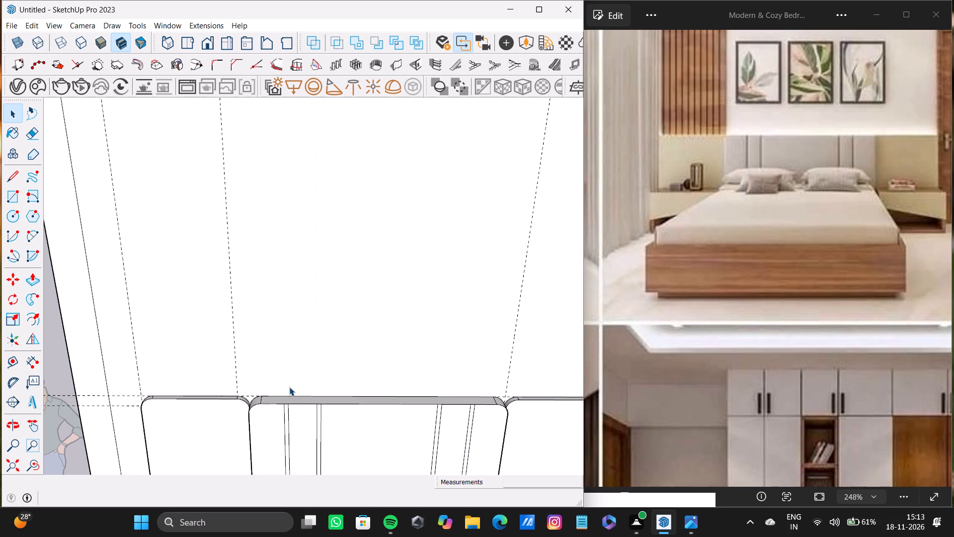
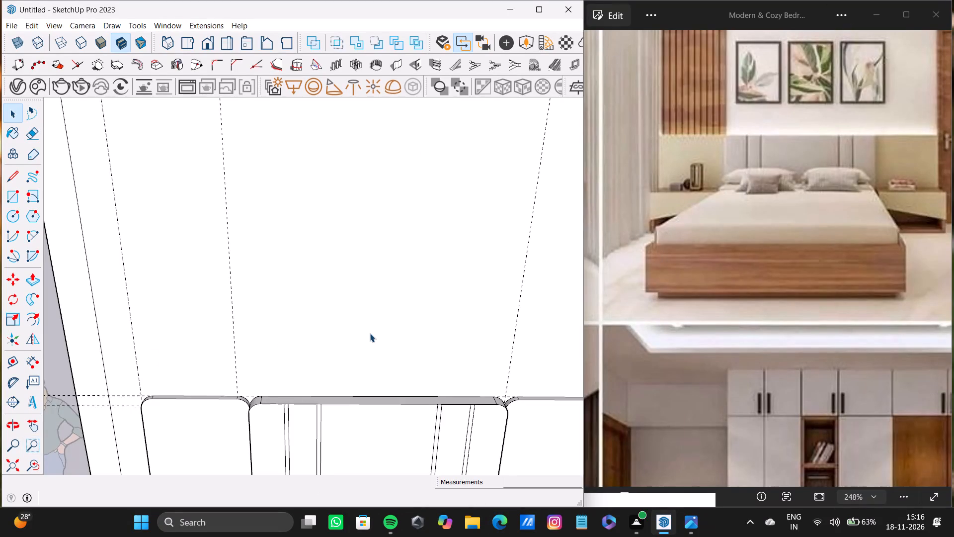
Undo the recent guide deletions so the vertical guides above the headboard panels can be selected again.
scroll(370, 333, "down", 8)
middle_click_drag(372, 331, 339, 305, "shift")
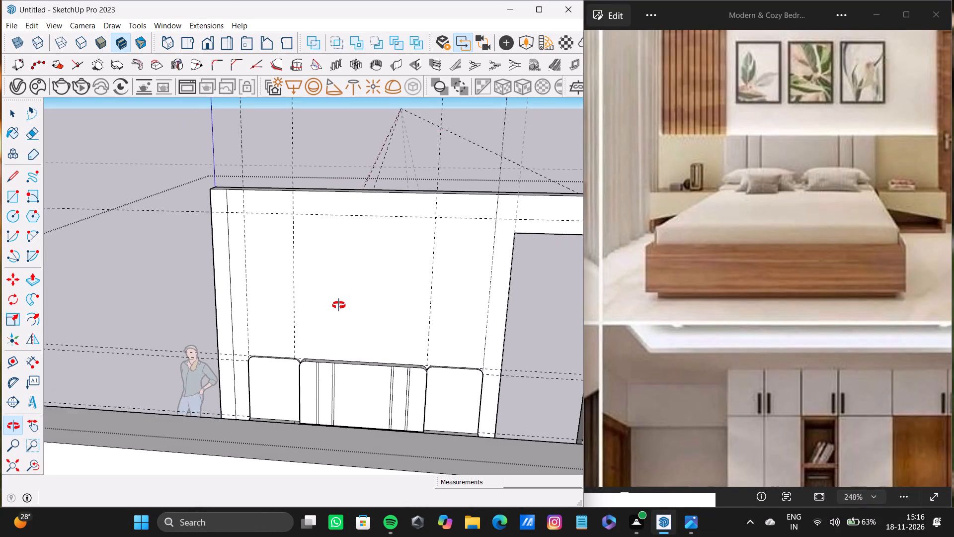
middle_click_drag(339, 305, 338, 307, "shift")
scroll(281, 345, "up", 5)
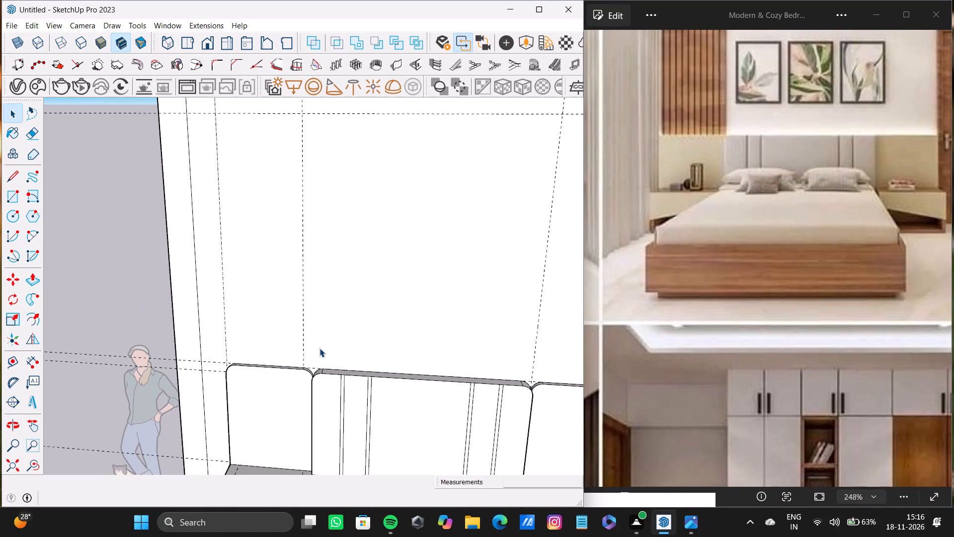
key("ctrl+z")
key("ctrl+z")
key("ctrl+z")
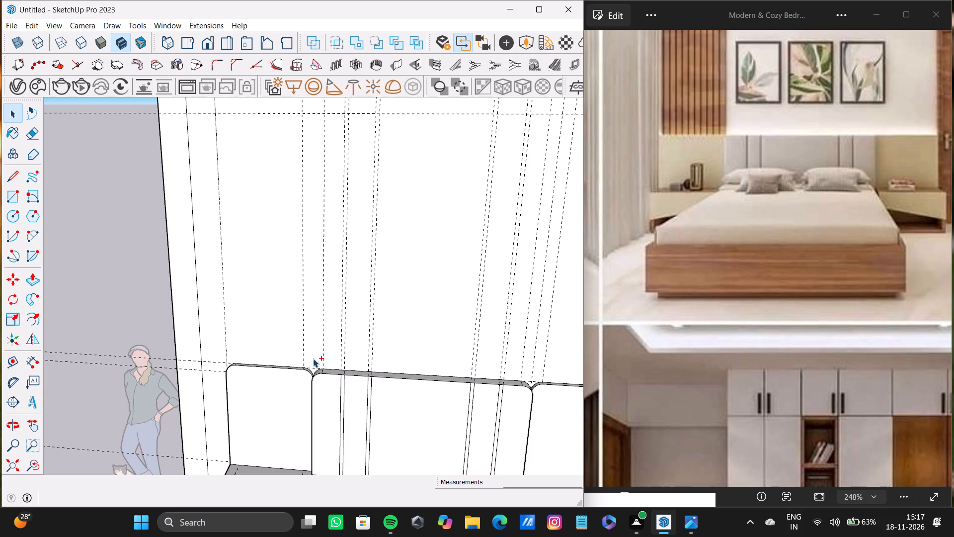
key("ctrl+z")
Delete the centre headboard panel's groove guides, the guides flanking both panel joints and the door-side panel's corner guide, keeping the joint guides.
scroll(311, 354, "up", 3)
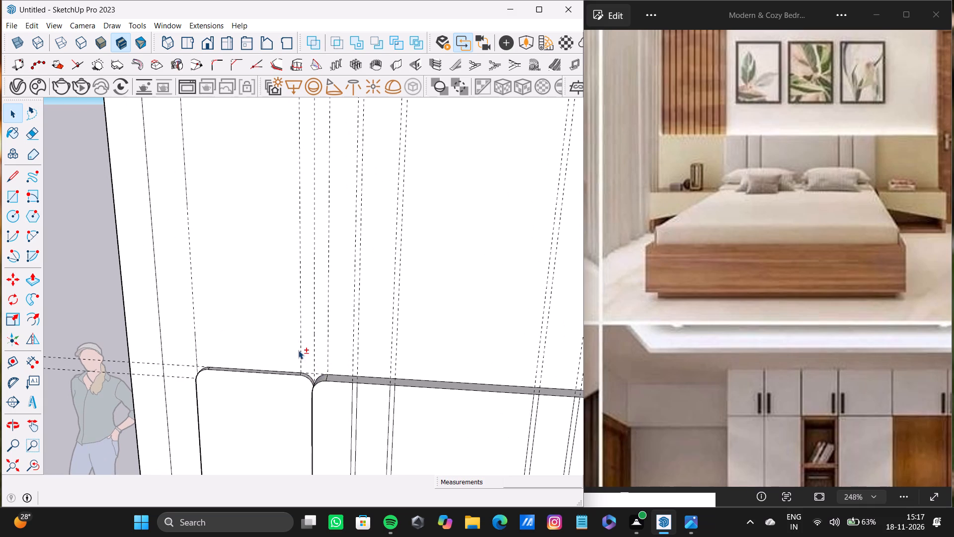
left_click(298, 350, "shift")
left_click(299, 350, "shift")
left_click(301, 356, "shift")
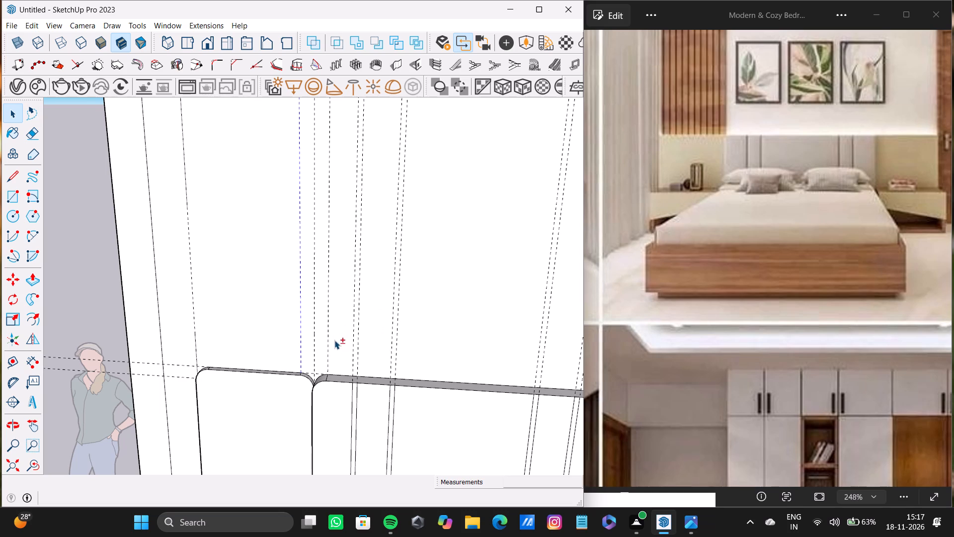
scroll(325, 348, "up", 7, "shift")
left_click(331, 357, "shift")
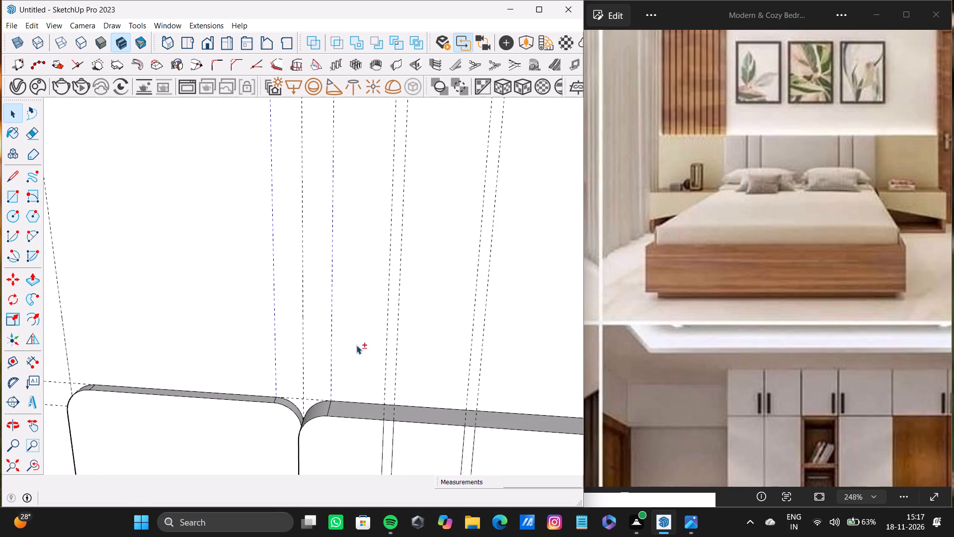
left_click(384, 354, "shift")
left_click(388, 356, "shift")
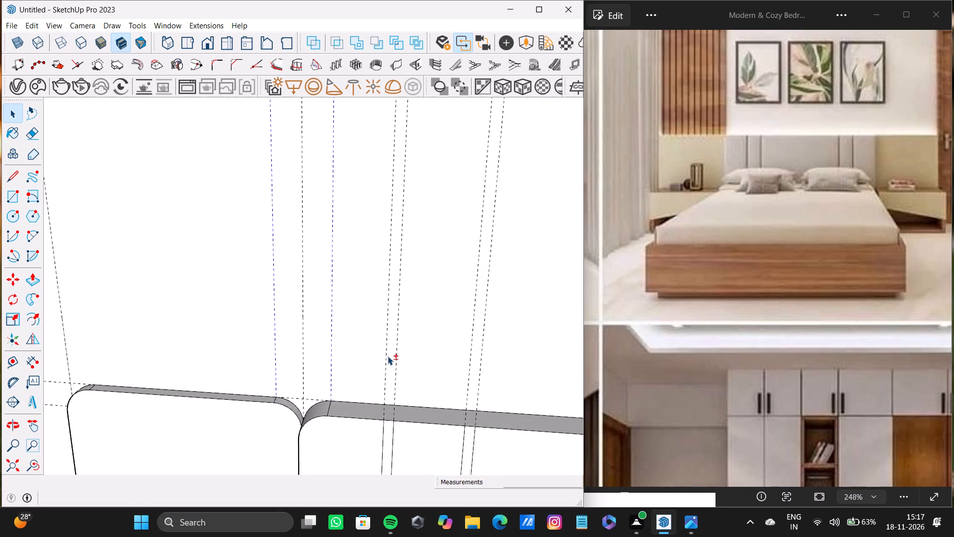
left_click(388, 356, "shift")
left_click(396, 365, "shift")
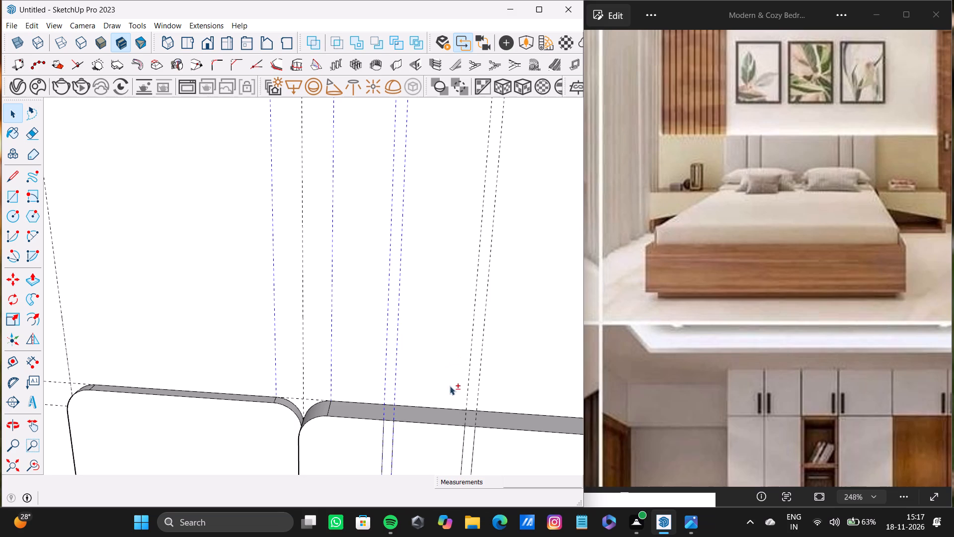
left_click(467, 413, "shift")
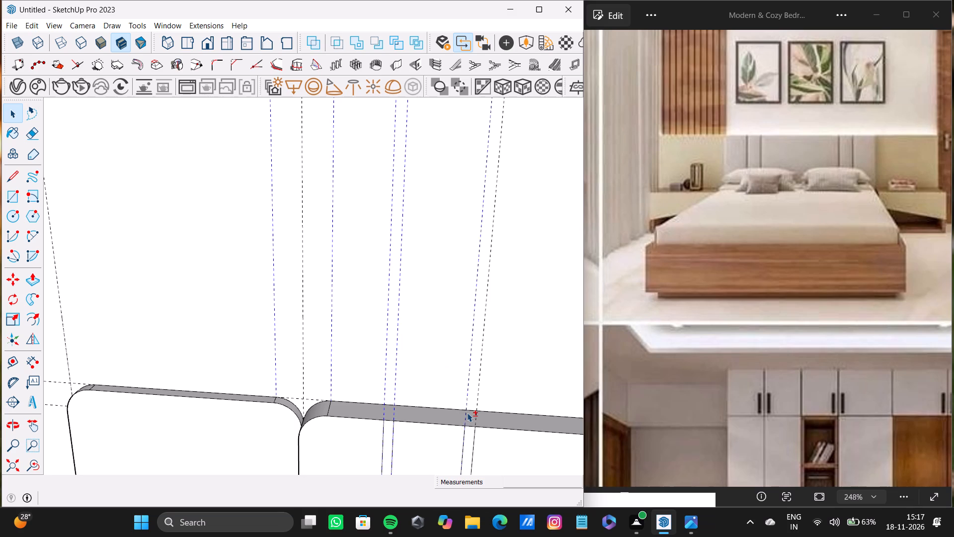
left_click(477, 408, "shift")
scroll(474, 403, "down", 4, "shift")
middle_click_drag(467, 397, 238, 396, "shift")
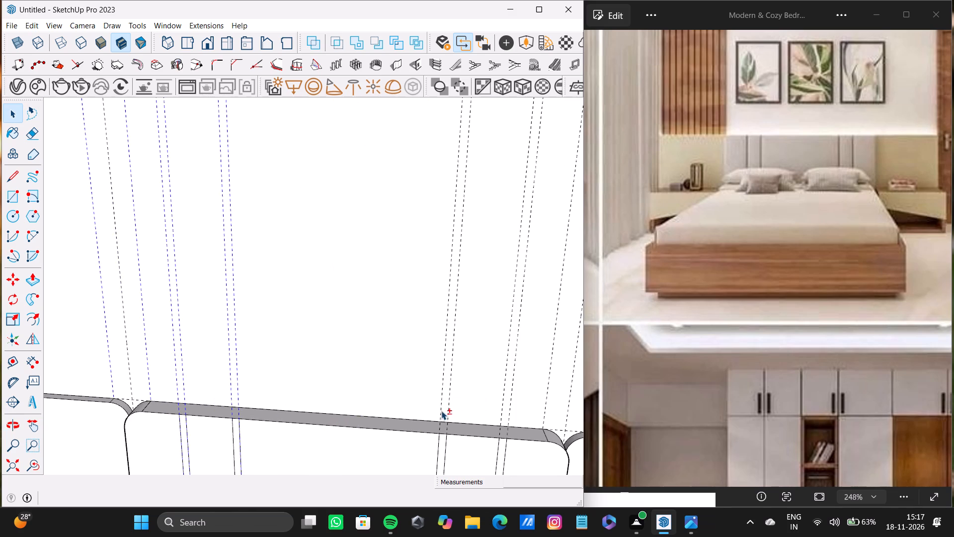
left_click(441, 411, "shift")
left_click(447, 421, "shift")
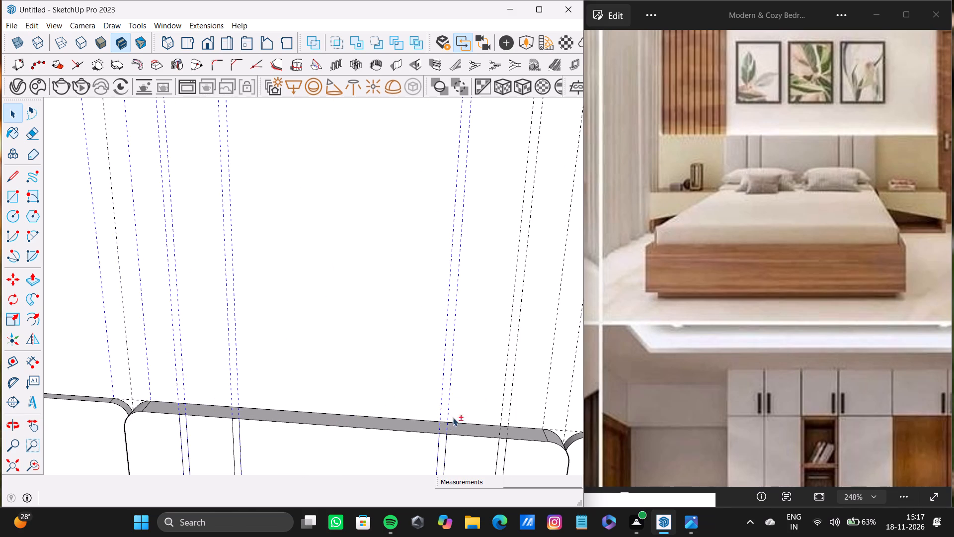
left_click(501, 418, "shift")
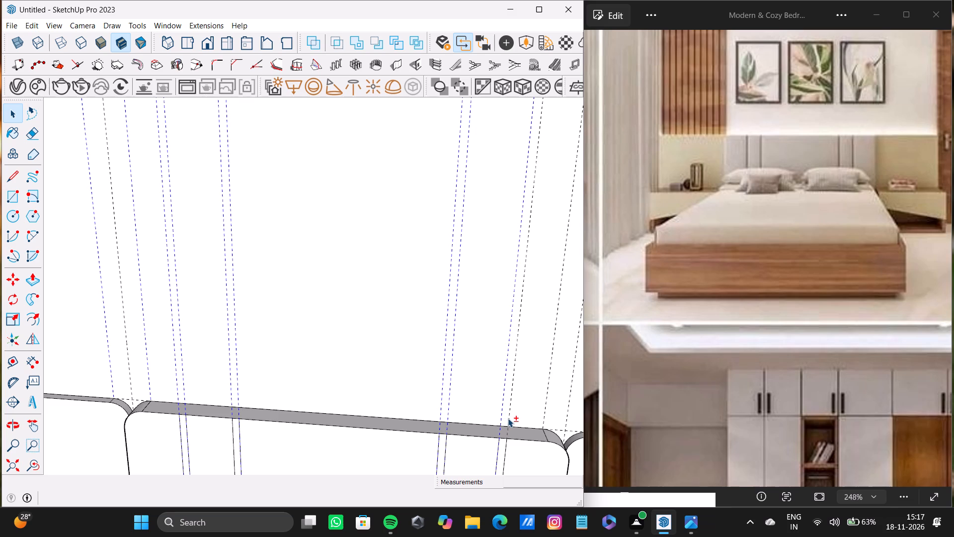
left_click(508, 418, "shift")
middle_click_drag(494, 418, 361, 391, "shift")
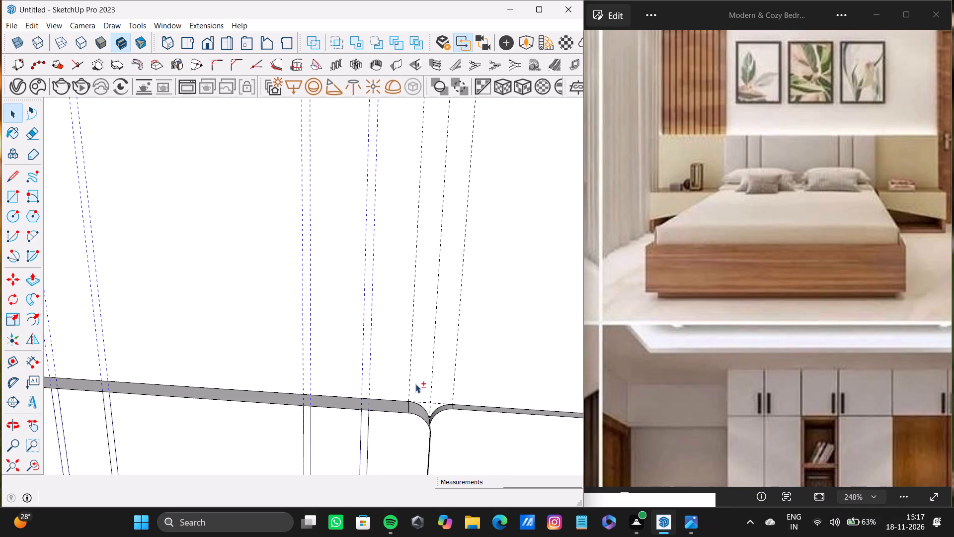
left_click(407, 383, "shift")
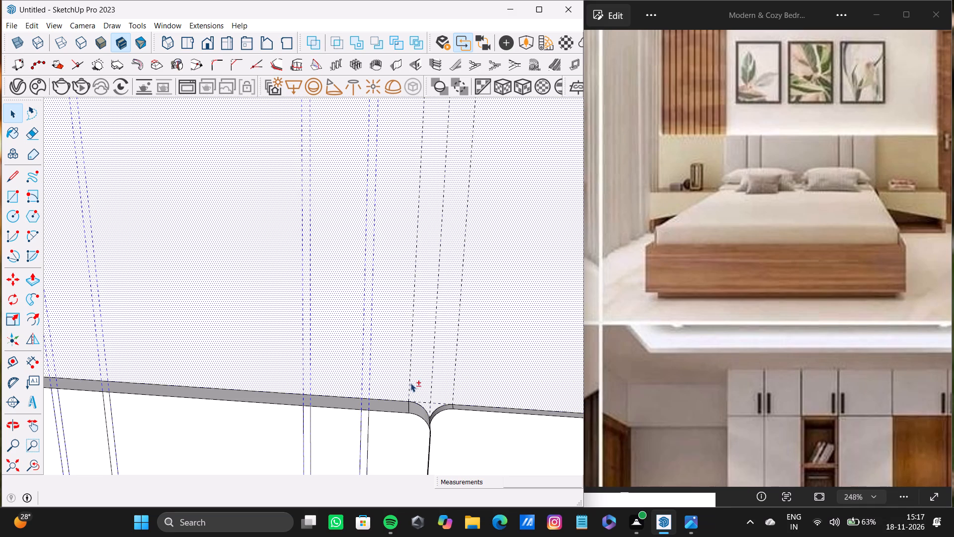
left_click(411, 383, "shift")
left_click(410, 383, "shift")
left_click(419, 385, "shift")
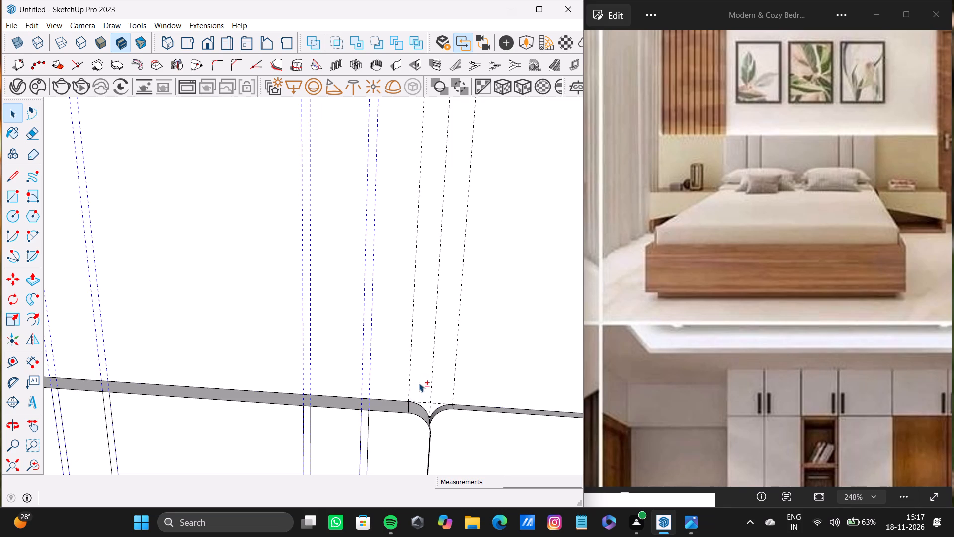
left_click(408, 384, "shift")
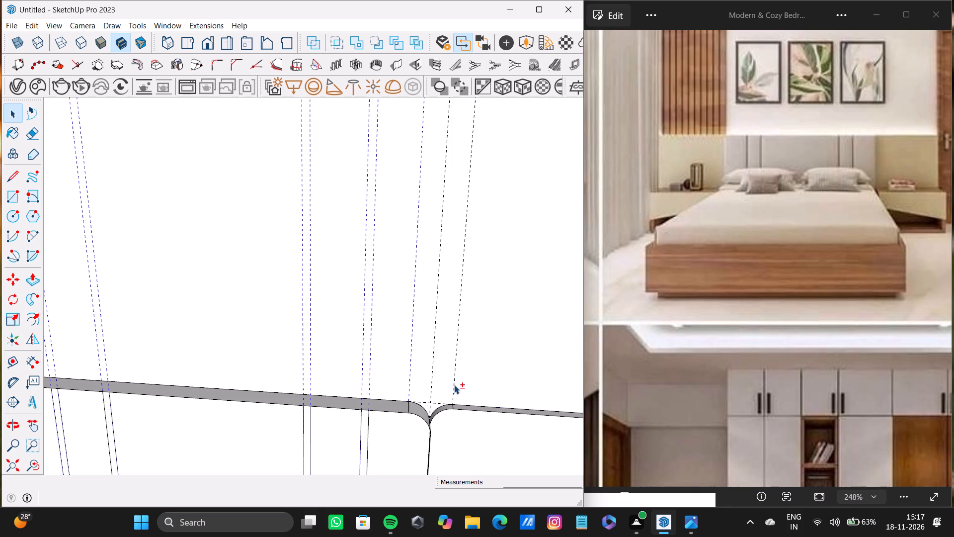
left_click(454, 385, "shift")
scroll(368, 354, "down", 9, "shift")
middle_click_drag(394, 330, 377, 338, "shift")
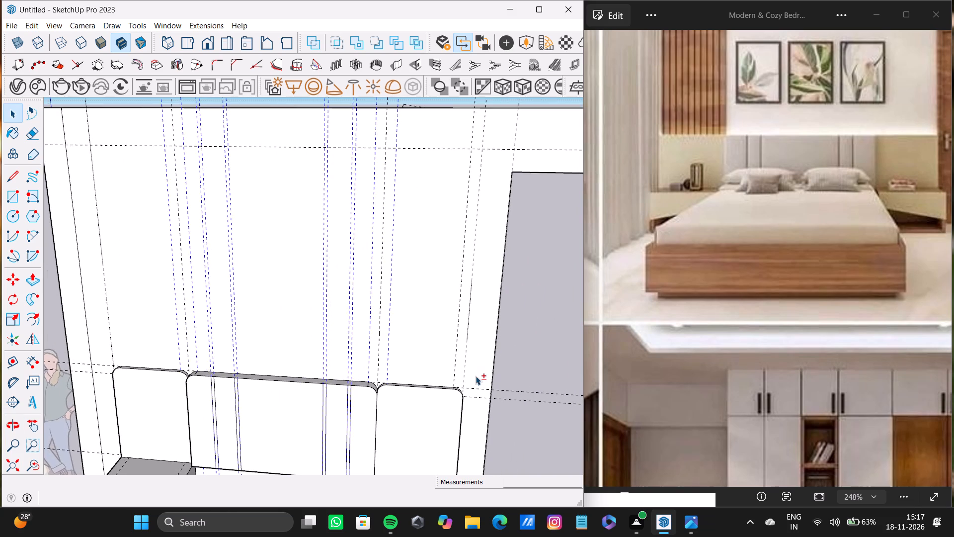
scroll(476, 376, "up", 6, "shift")
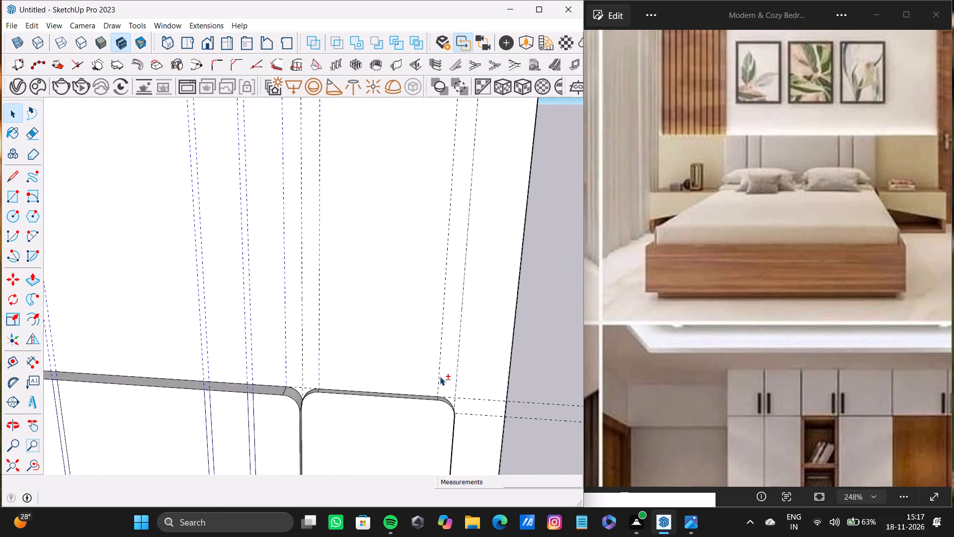
left_click(440, 376, "shift")
key("shift+Delete")
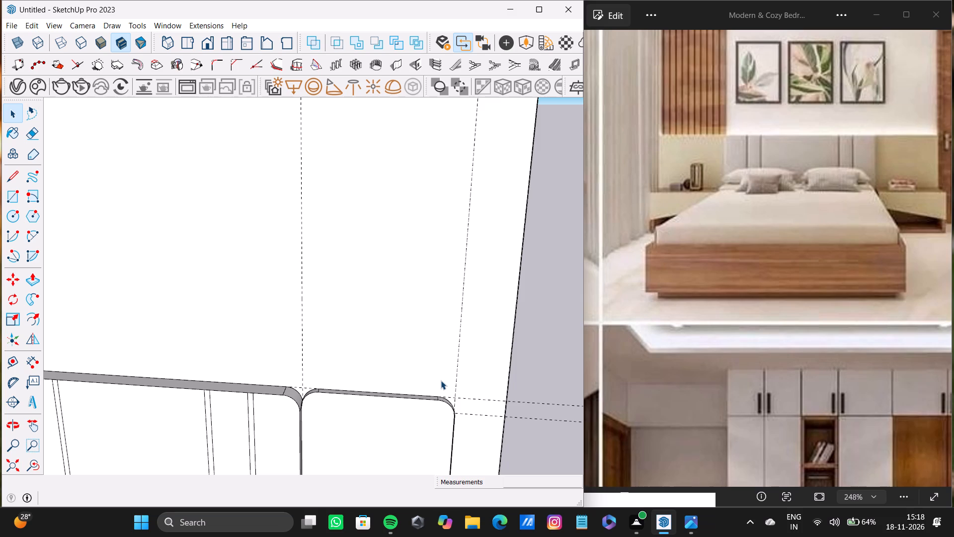
Examine the headboard wall in the model against the bed, headboard and door in the reference image.
scroll(345, 294, "down", 3)
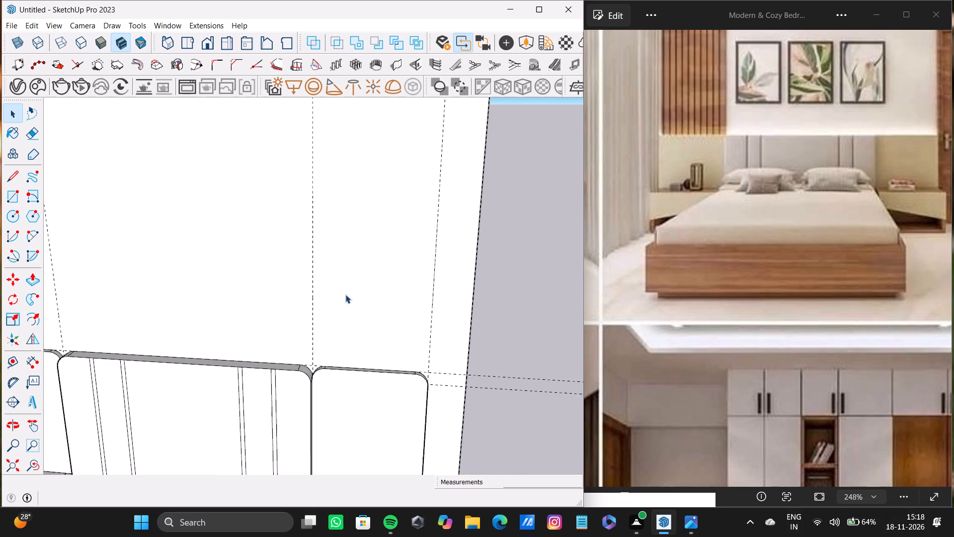
scroll(345, 294, "down", 4)
middle_click_drag(345, 294, 342, 345, "shift")
key("space")
scroll(316, 298, "down", 5)
middle_click_drag(317, 298, 563, 339, "shift")
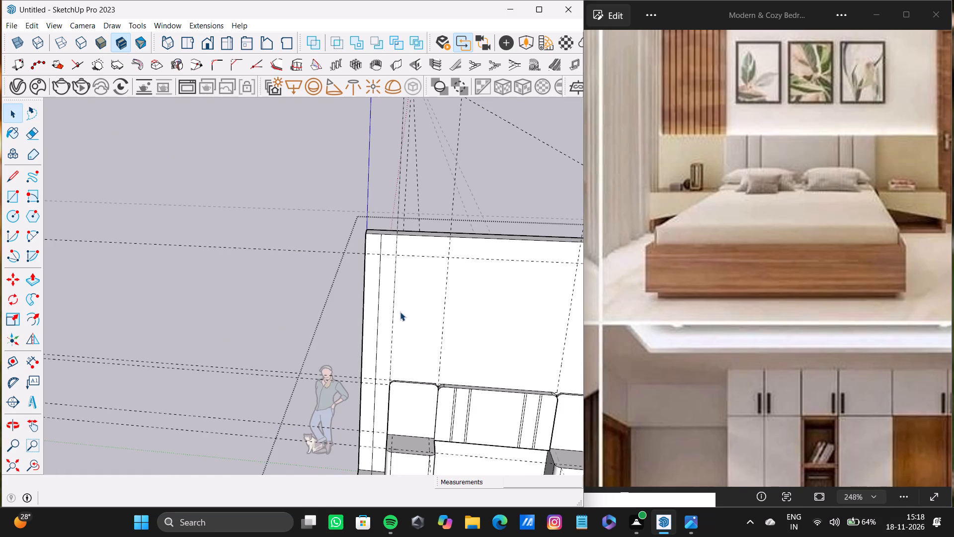
scroll(641, 245, "down", 3)
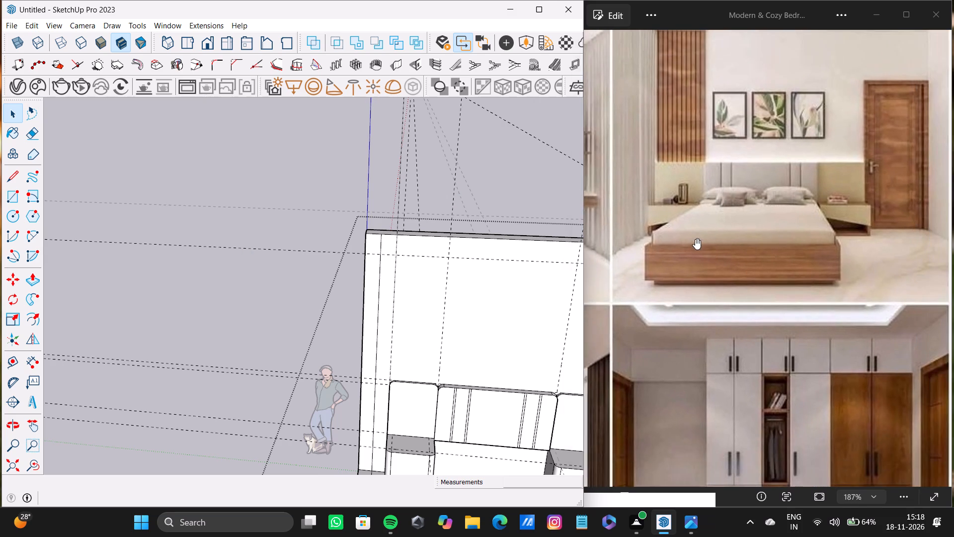
middle_click_drag(695, 239, 687, 267)
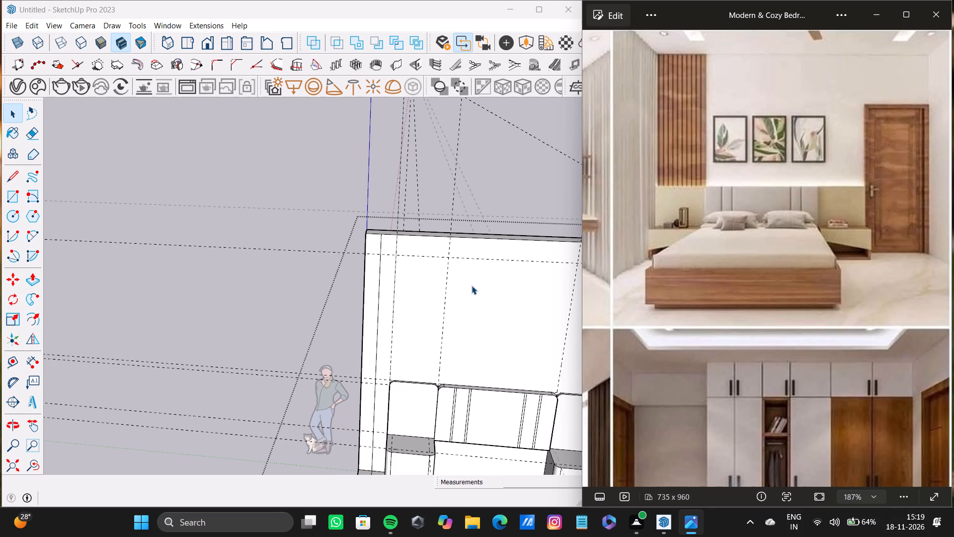
scroll(415, 292, "down", 8)
middle_click_drag(414, 290, 413, 291)
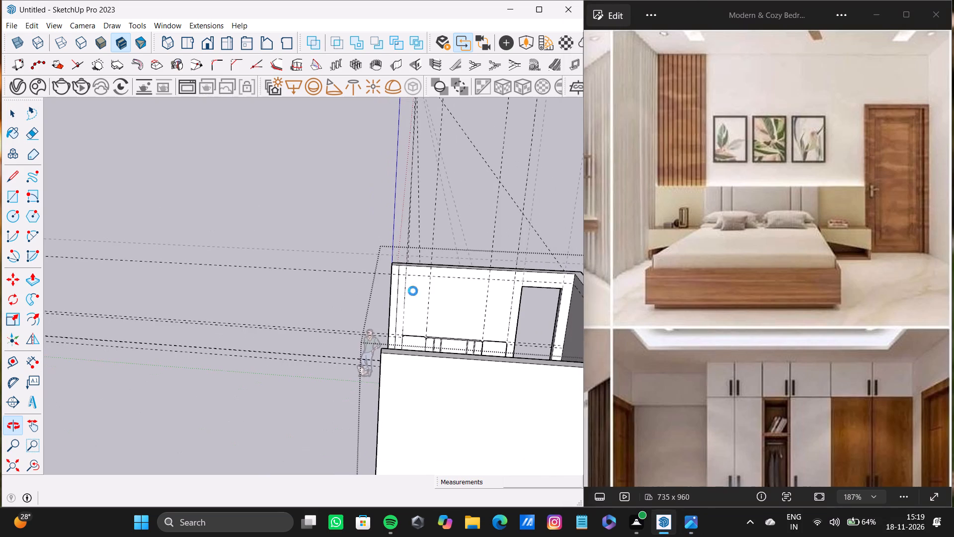
middle_click_drag(413, 291, 420, 314)
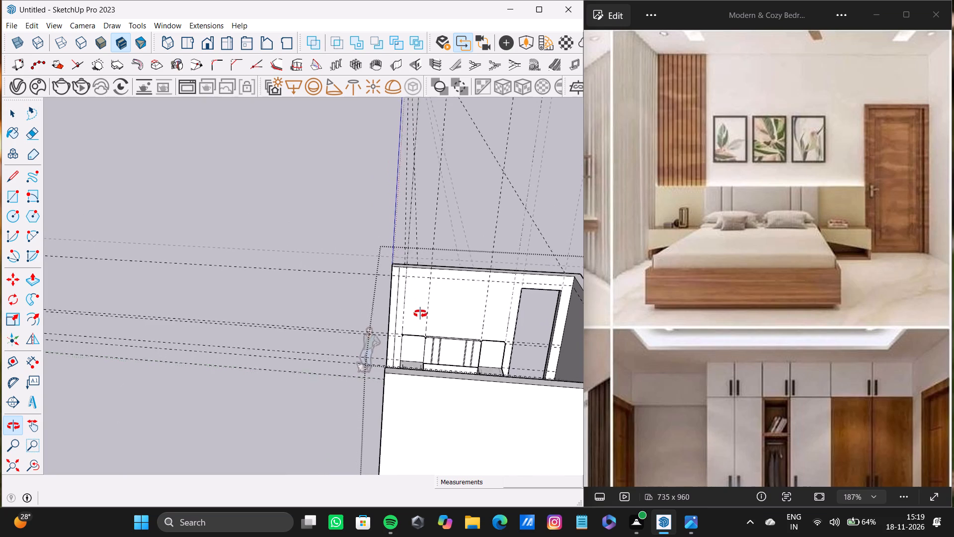
middle_click_drag(420, 314, 322, 305)
Push the centre headboard panel's groove strip farthest from the door opening inward by 11/16".
scroll(357, 349, "up", 16)
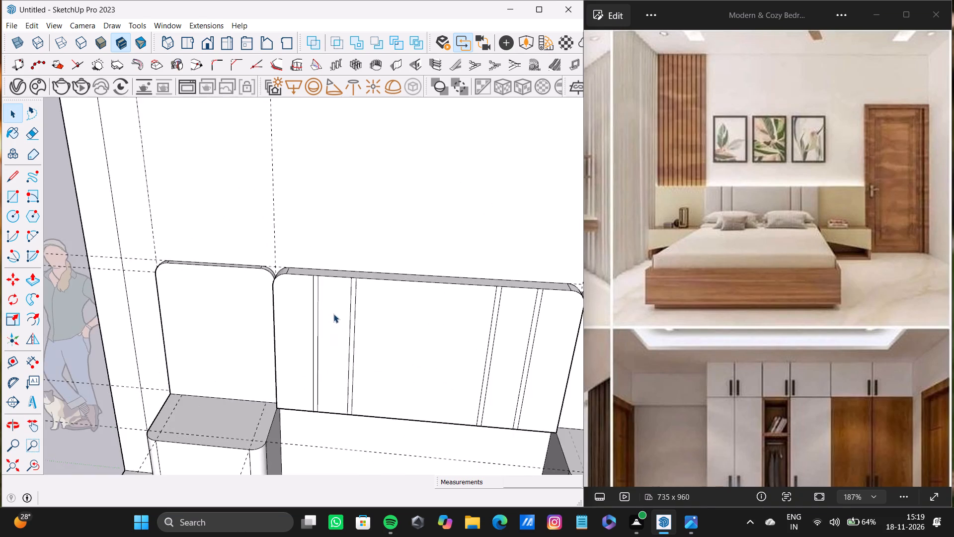
scroll(333, 314, "up", 4)
left_click(308, 277)
left_click(311, 280)
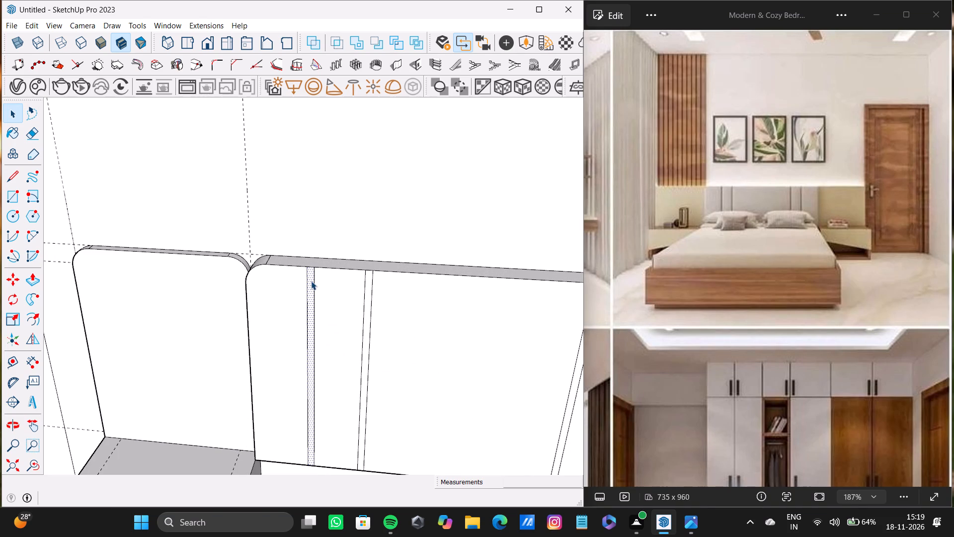
key("p")
left_click(311, 282)
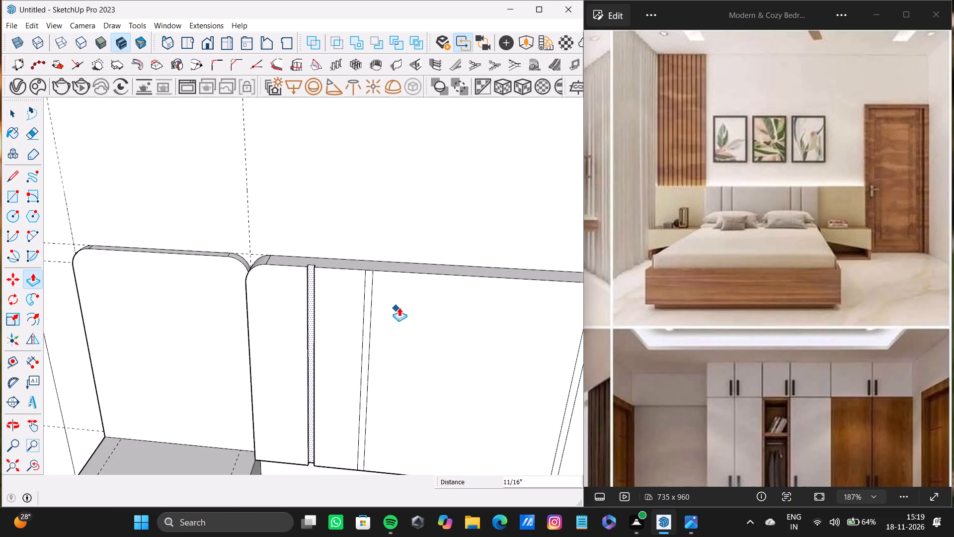
key("space")
Push the neighbouring groove strip on the centre headboard panel inward 11/16" to match the first recess.
left_click(366, 298)
right_click(366, 298)
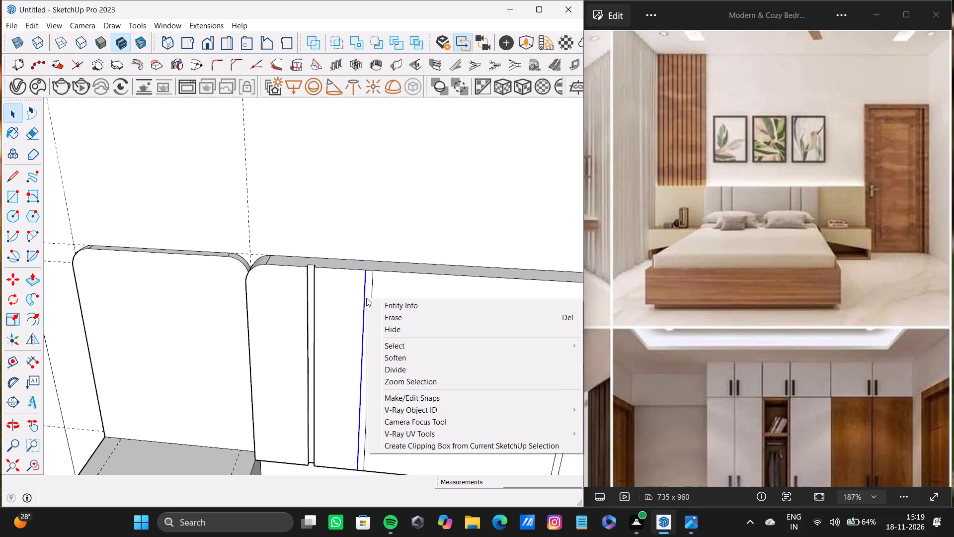
key("p")
left_click(392, 229)
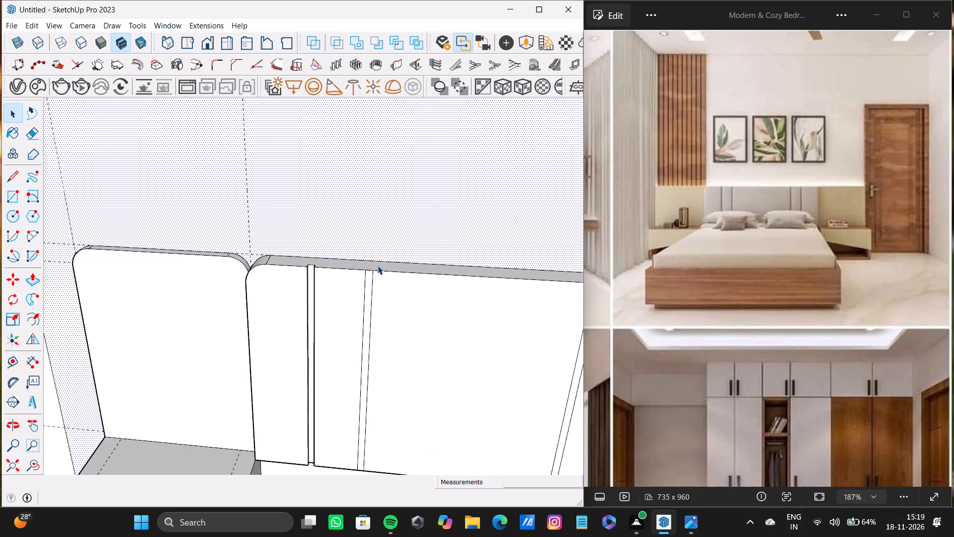
scroll(378, 266, "up", 6)
left_click(362, 280)
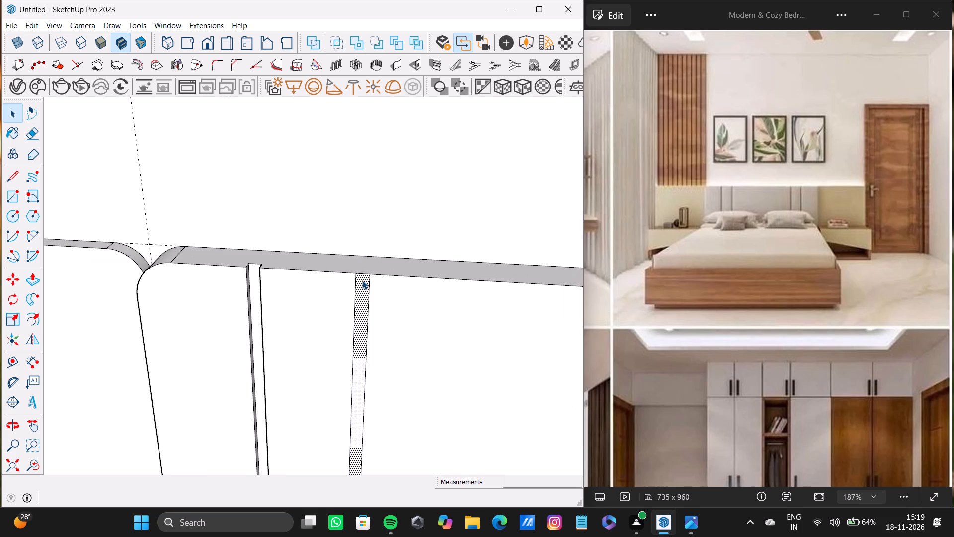
key("p")
left_click_drag(362, 280, 254, 261)
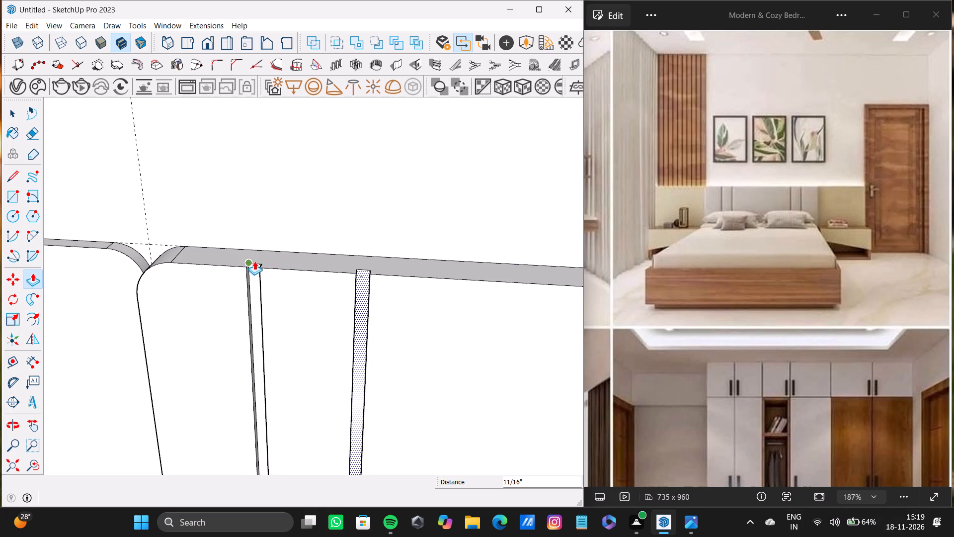
left_click_drag(254, 261, 254, 261)
scroll(312, 269, "down", 7)
middle_click_drag(320, 270, 208, 245, "shift")
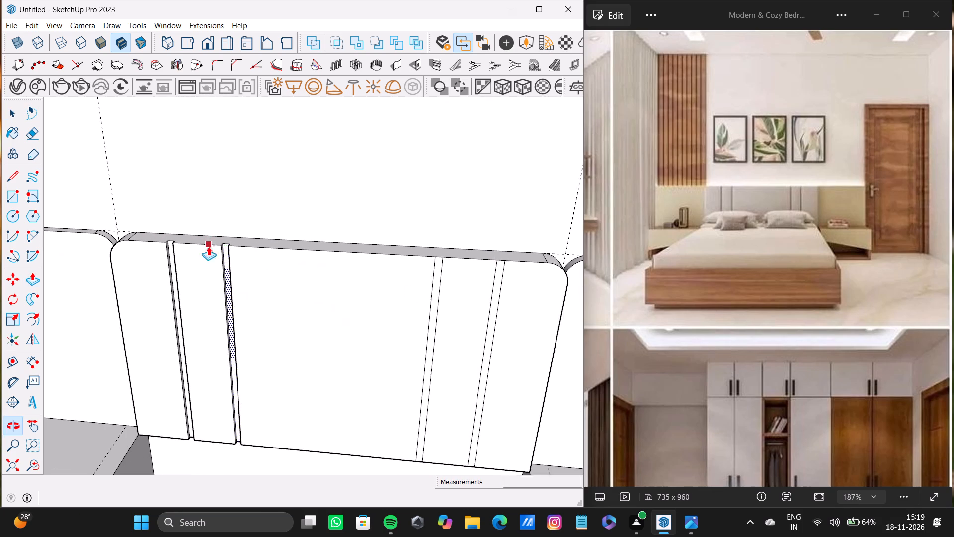
Push the third groove strip on the centre headboard panel, counting towards the door opening, inward to match the first two recesses.
key("space")
scroll(441, 269, "up", 3)
left_click(437, 272)
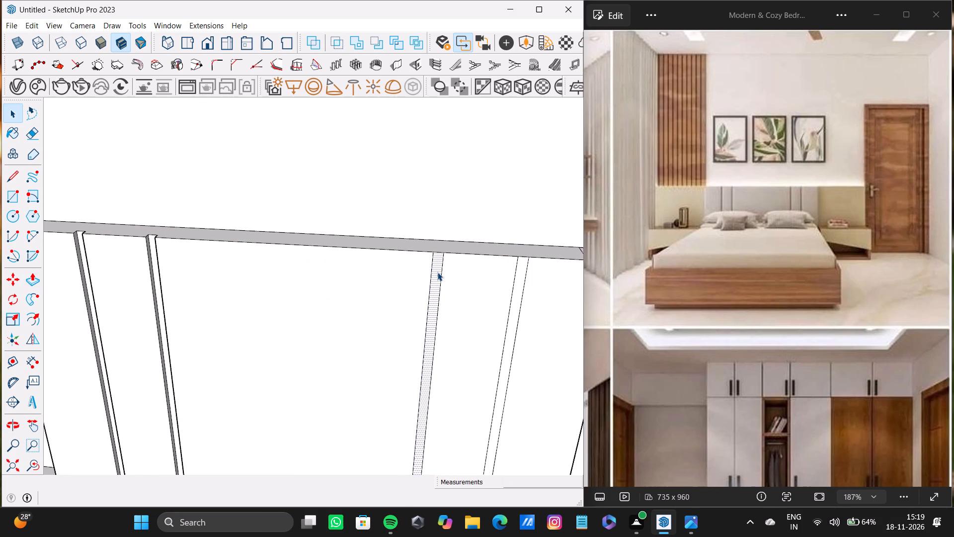
key("p")
left_click_drag(437, 272, 145, 233)
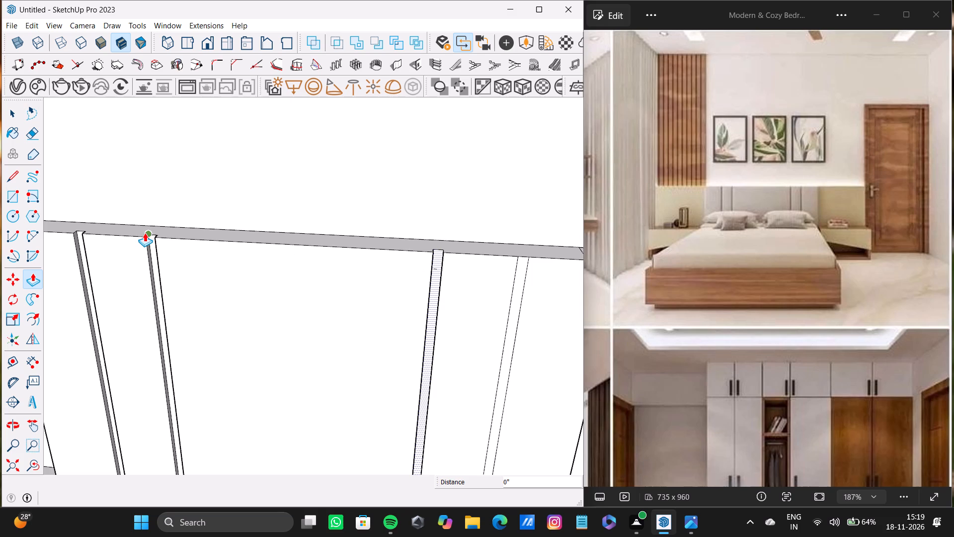
left_click_drag(145, 233, 145, 232)
scroll(426, 322, "down", 4)
middle_click_drag(426, 322, 398, 340, "shift")
key("space")
Push the centre headboard panel's last groove strip, nearest the door opening, inward 11/16" to match the neighbouring recess.
scroll(449, 319, "up", 4)
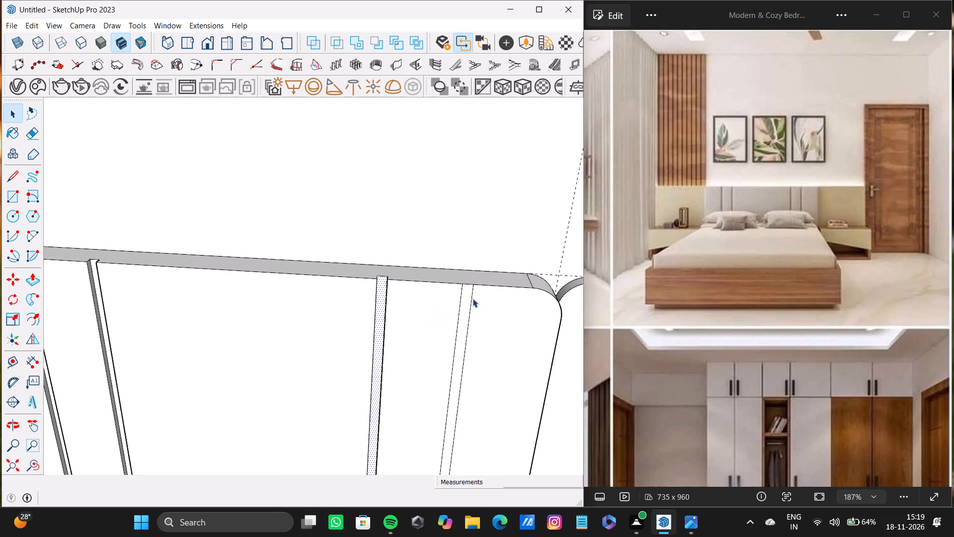
left_click(467, 303)
key("p")
left_click_drag(466, 303, 464, 298)
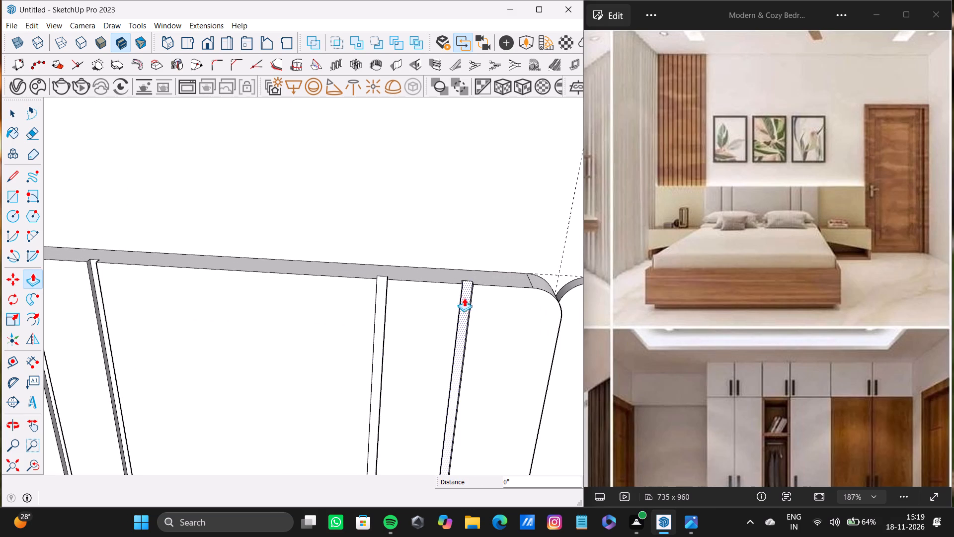
left_click_drag(464, 298, 373, 278)
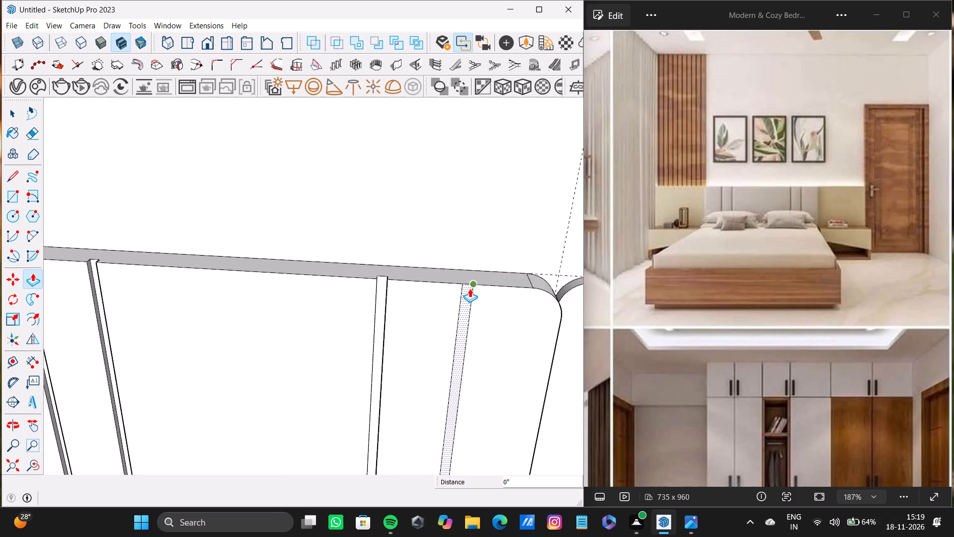
left_click_drag(470, 288, 378, 279)
left_click_drag(470, 288, 382, 273)
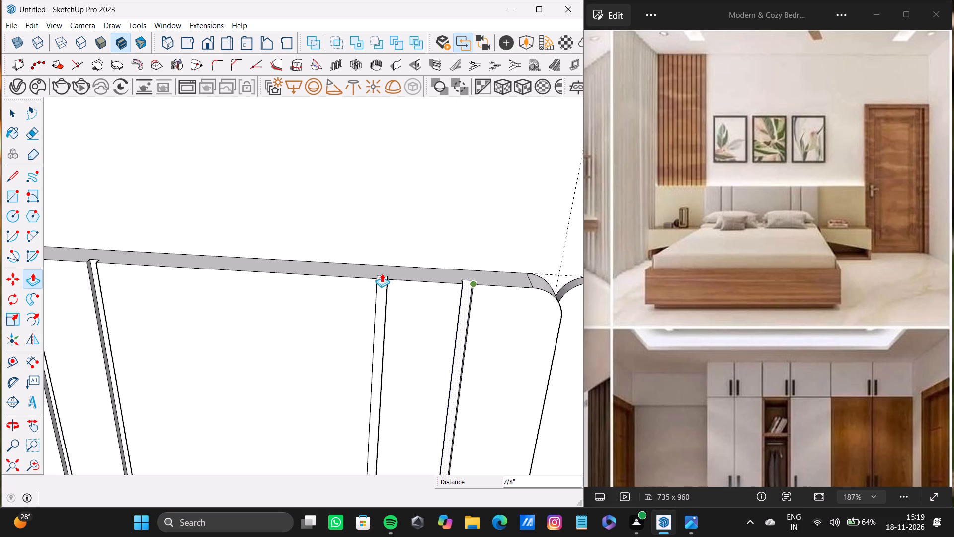
left_click_drag(382, 273, 379, 275)
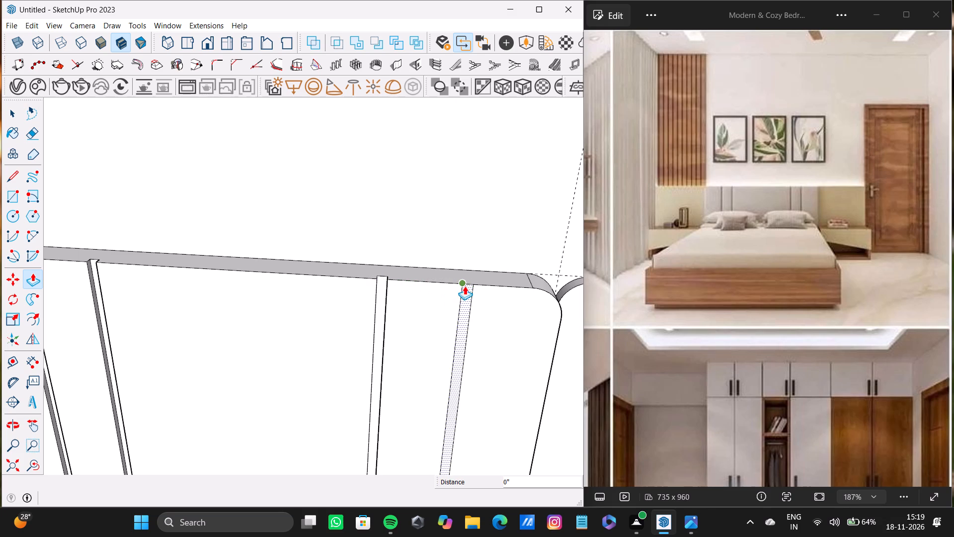
left_click_drag(465, 287, 442, 278)
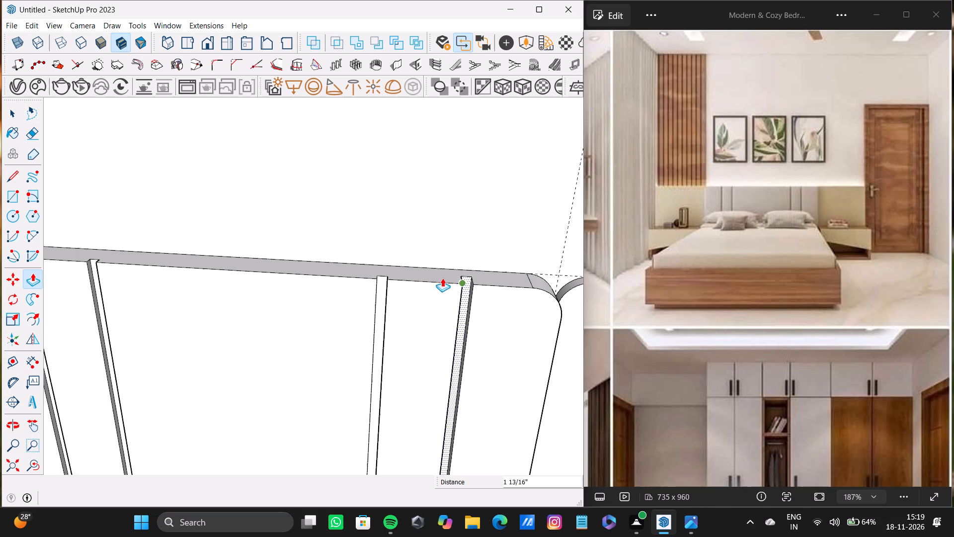
left_click_drag(442, 278, 381, 277)
Examine the grooved headboard and the two bedside blocks from the front.
scroll(442, 316, "down", 3)
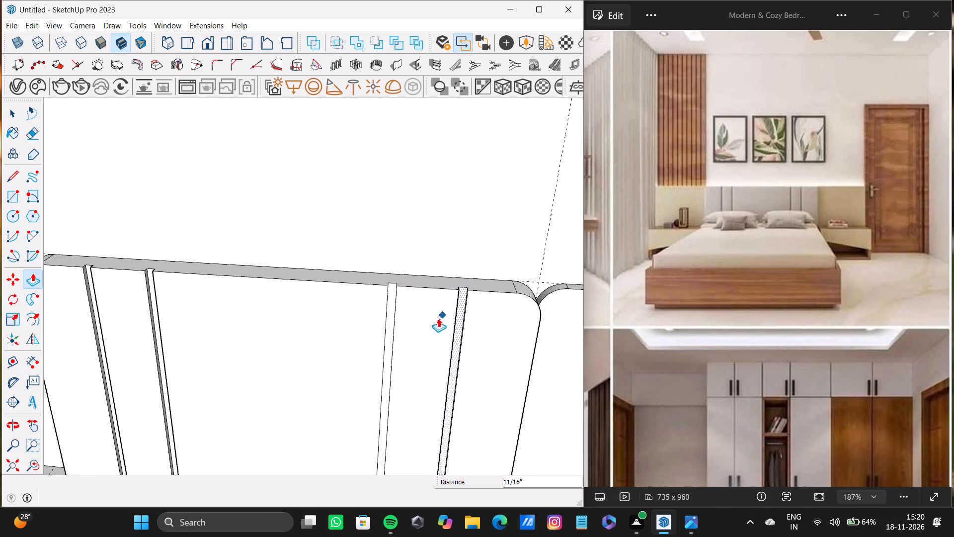
scroll(438, 318, "down", 5)
middle_click_drag(436, 320, 429, 248, "shift")
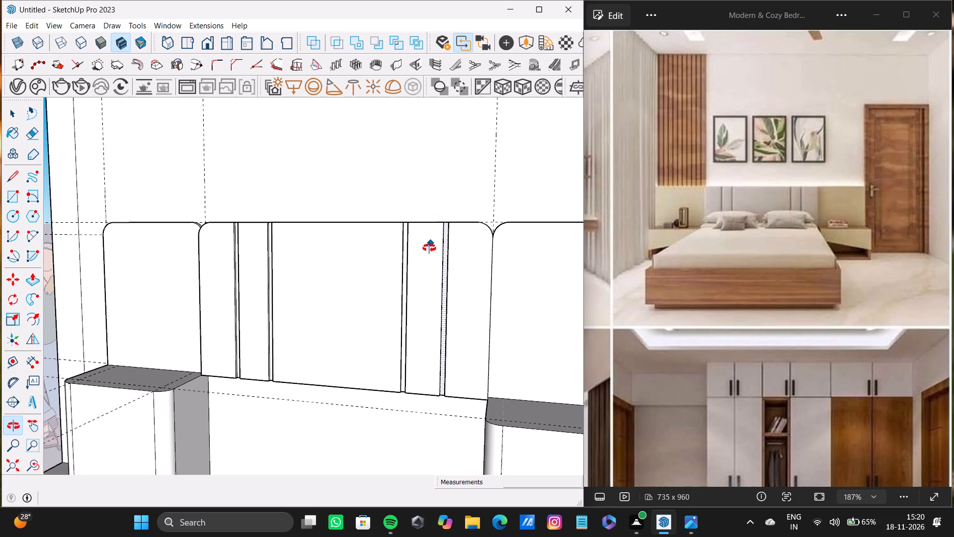
middle_click_drag(429, 248, 480, 181, "shift")
scroll(351, 292, "down", 4)
middle_click_drag(344, 302, 347, 294, "shift")
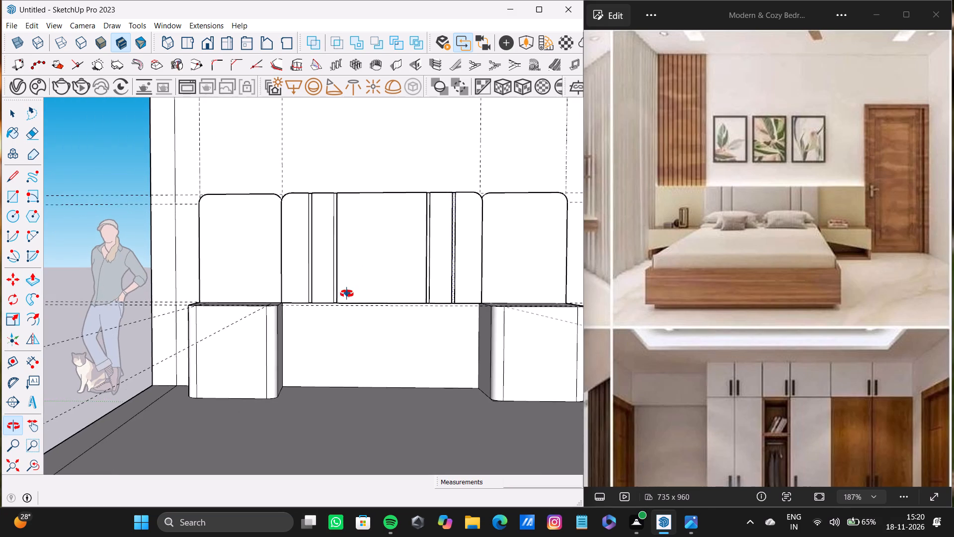
middle_click_drag(347, 294, 357, 296, "shift")
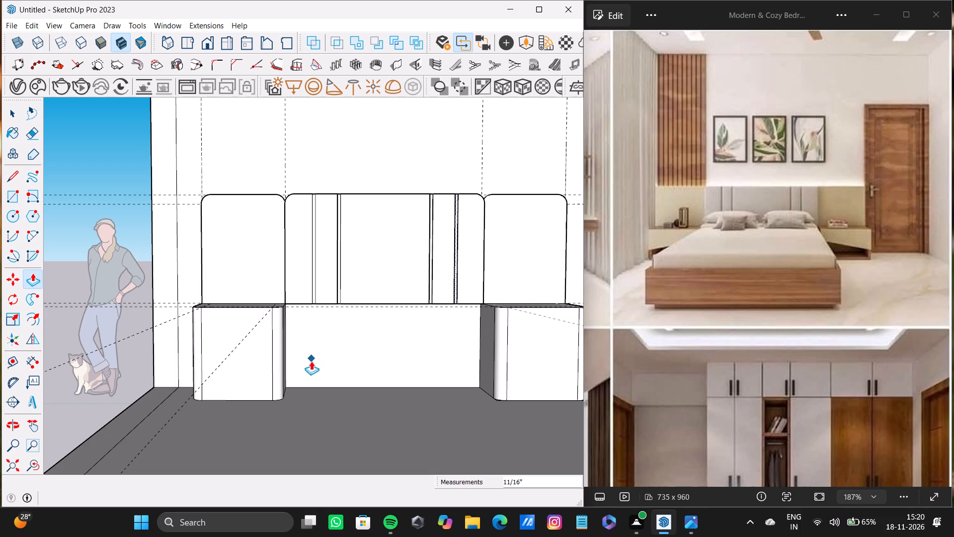
middle_click_drag(311, 361, 310, 359, "shift")
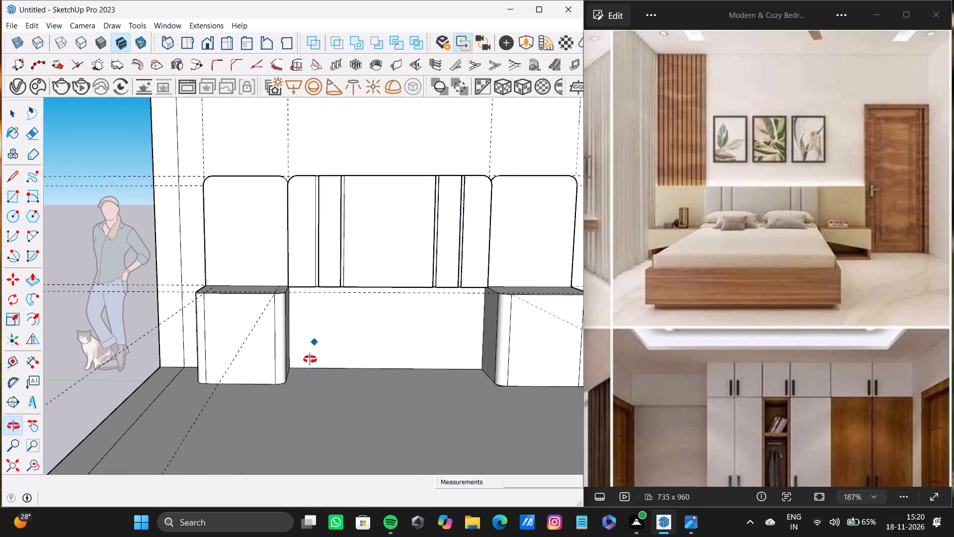
middle_click_drag(310, 359, 315, 320, "shift")
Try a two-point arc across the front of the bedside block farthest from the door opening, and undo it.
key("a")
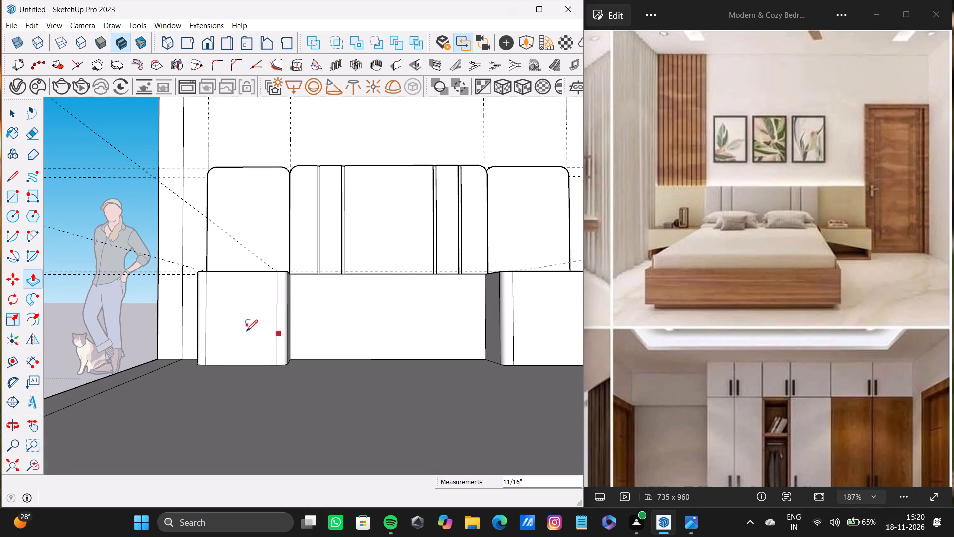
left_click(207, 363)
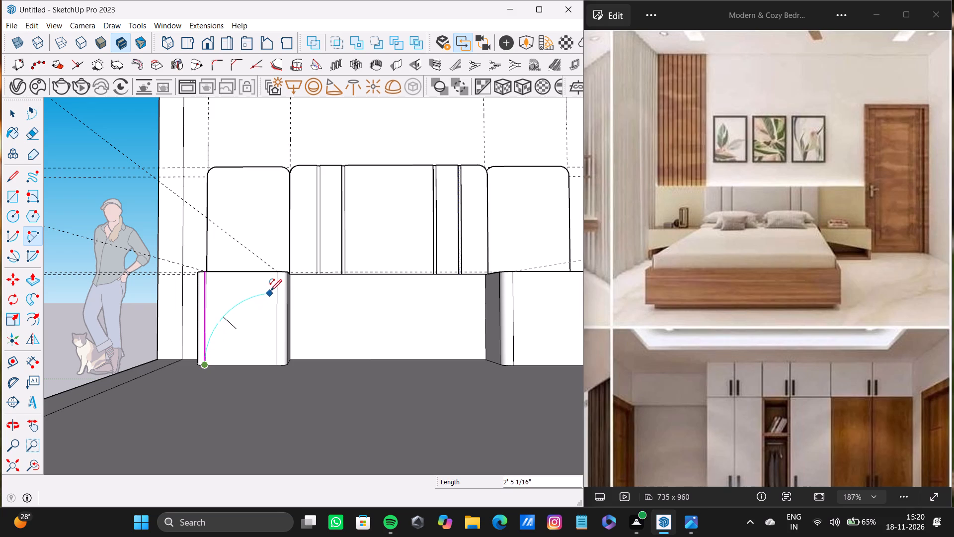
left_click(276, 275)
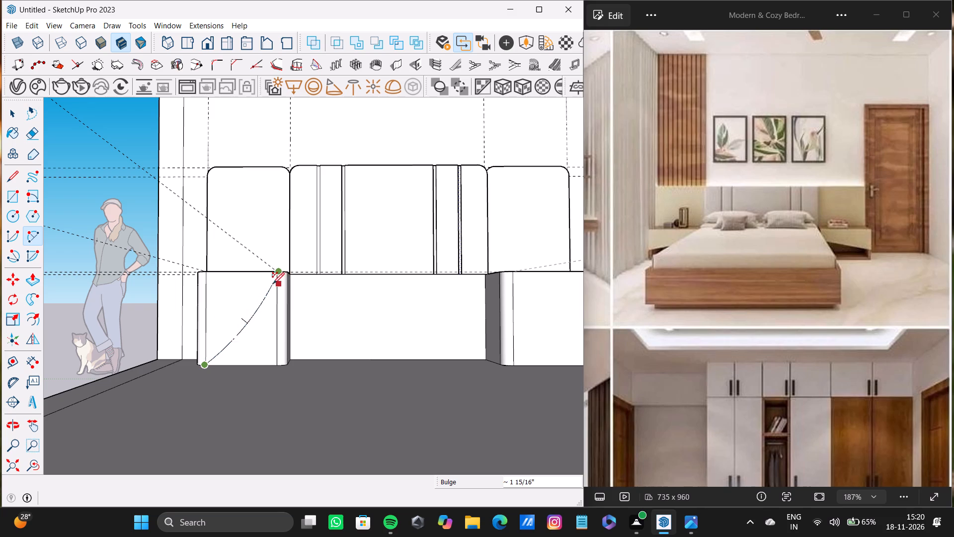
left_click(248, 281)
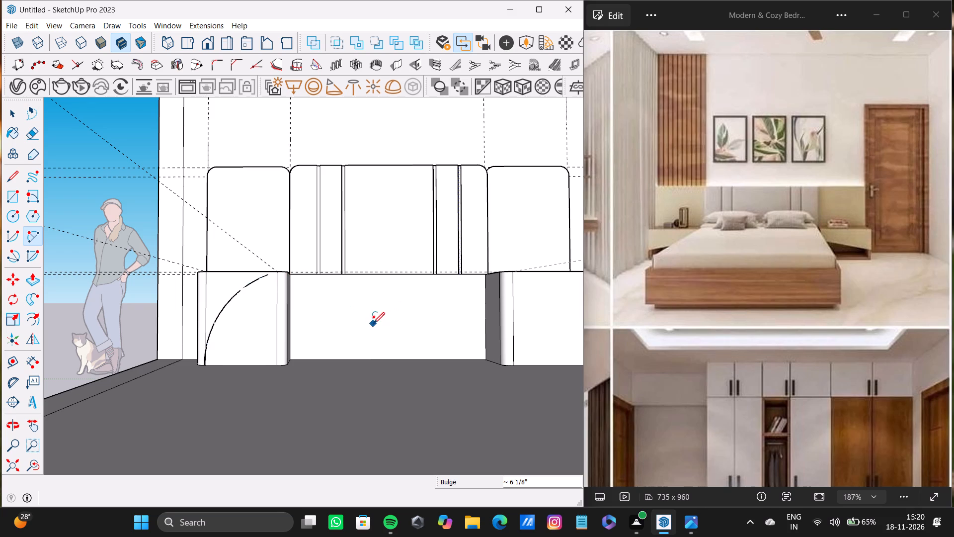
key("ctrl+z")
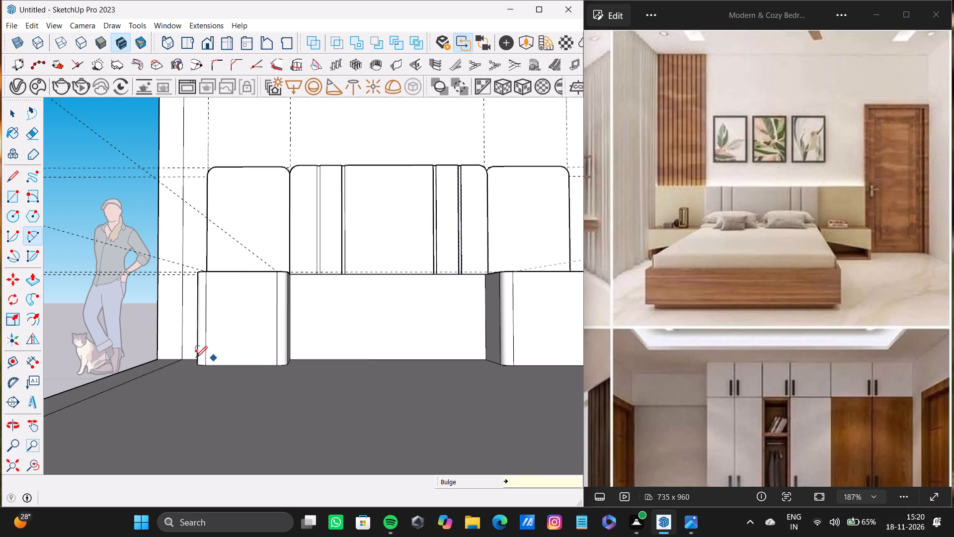
Draw a two-point arc on the bedside block farthest from the door opening, from the front face's outer bottom corner to its inner top corner.
scroll(198, 362, "up", 4)
left_click(210, 368)
left_click(318, 227)
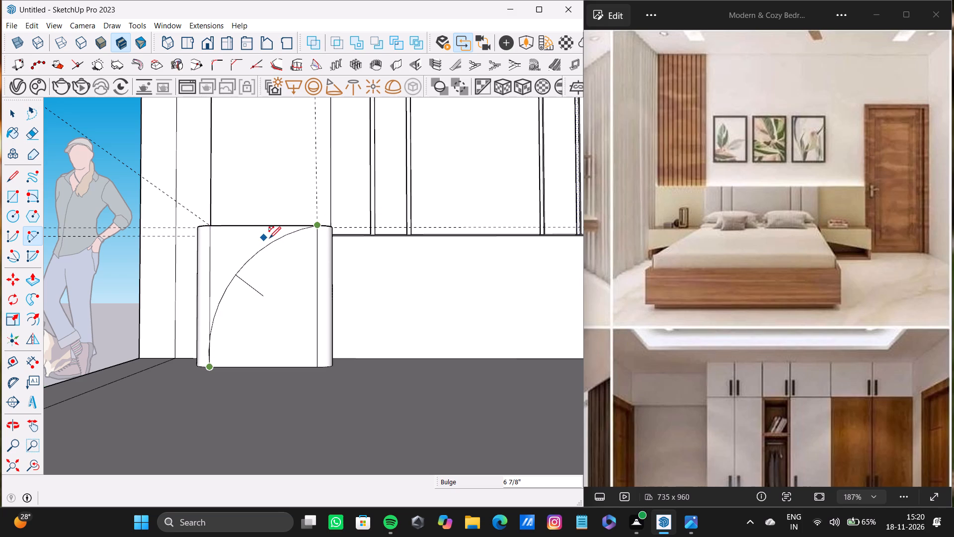
left_click(282, 238)
Draw a mirrored arc with about 5 1/8" bulge on the door-side bedside block's front, from inner top corner to outer bottom corner.
scroll(308, 278, "down", 4)
middle_click_drag(344, 293, 169, 277, "shift")
left_click_drag(391, 223, 398, 232)
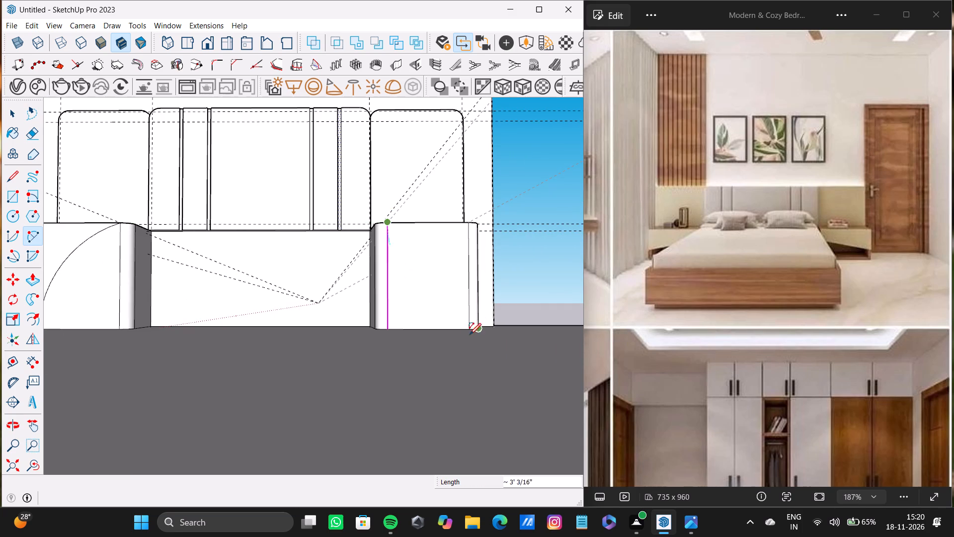
left_click(467, 325)
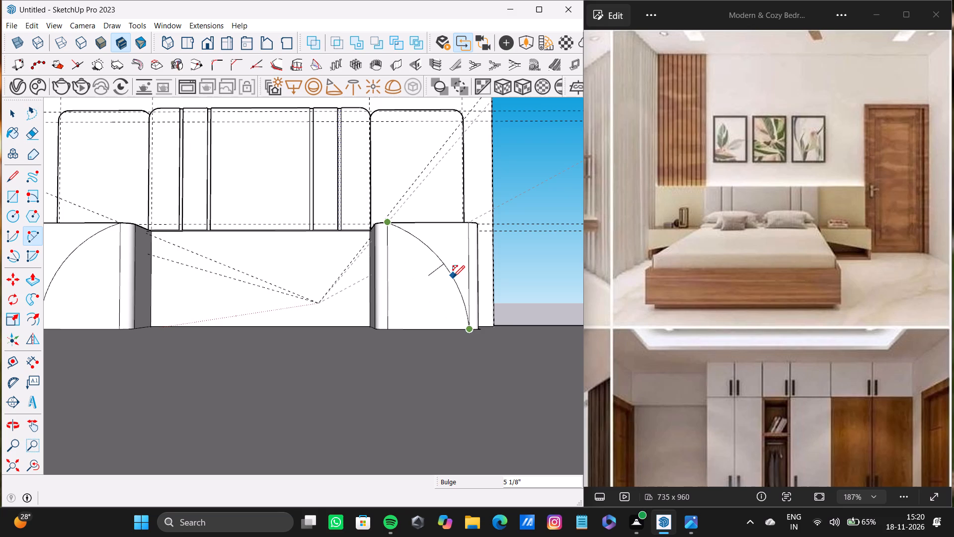
left_click(453, 277)
Push the area under the arc on the bedside block farthest from the door opening inward about 1' 1 1/4".
middle_click_drag(395, 266, 476, 296, "shift")
key("space")
left_click(179, 321)
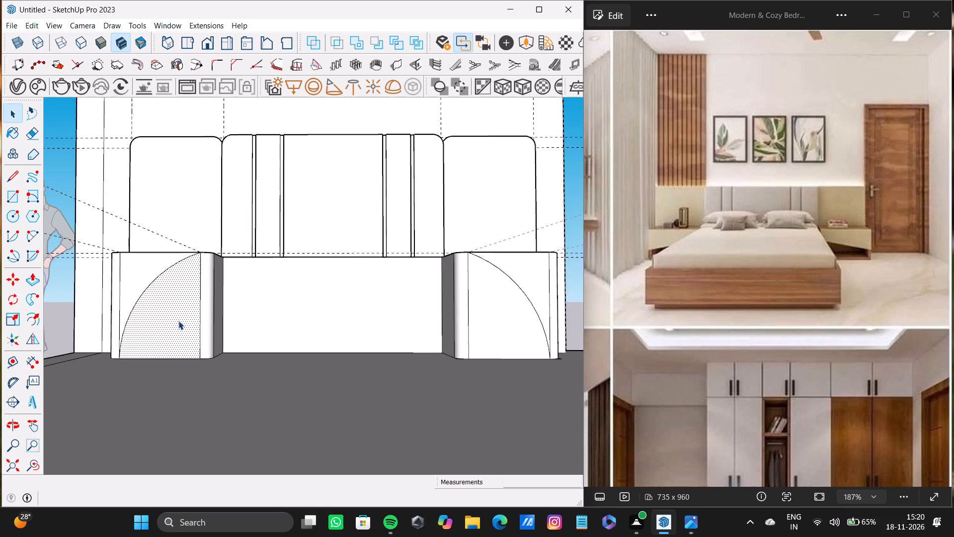
key("p")
left_click_drag(180, 331, 190, 317)
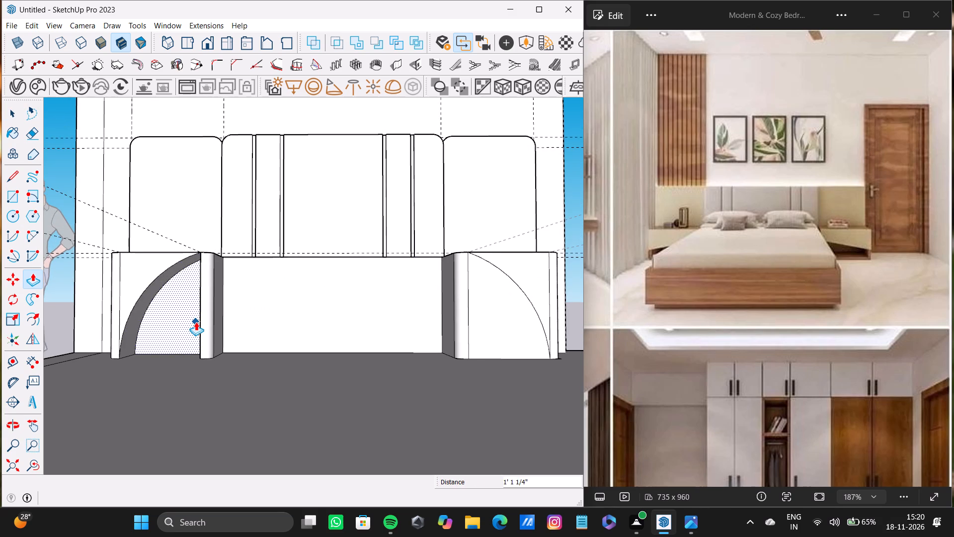
Push the area under the arc on the door-side bedside block inward about 9 7/8".
key("space")
left_click(499, 332)
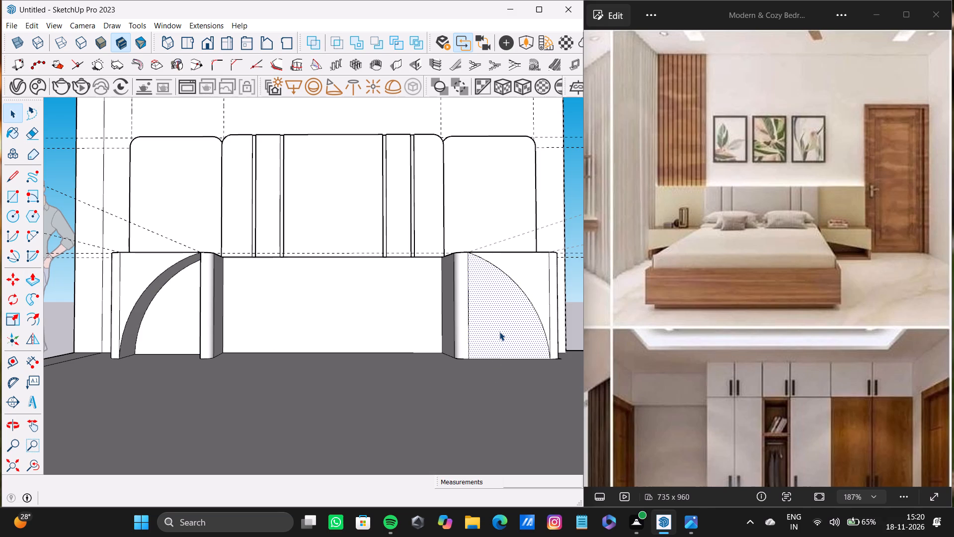
key("p")
left_click_drag(499, 332, 489, 316)
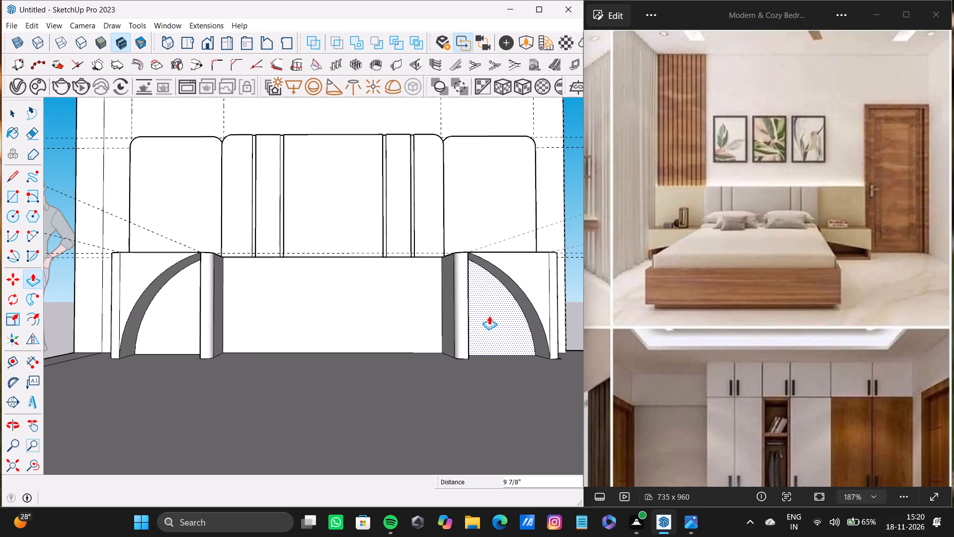
left_click_drag(489, 316, 488, 317)
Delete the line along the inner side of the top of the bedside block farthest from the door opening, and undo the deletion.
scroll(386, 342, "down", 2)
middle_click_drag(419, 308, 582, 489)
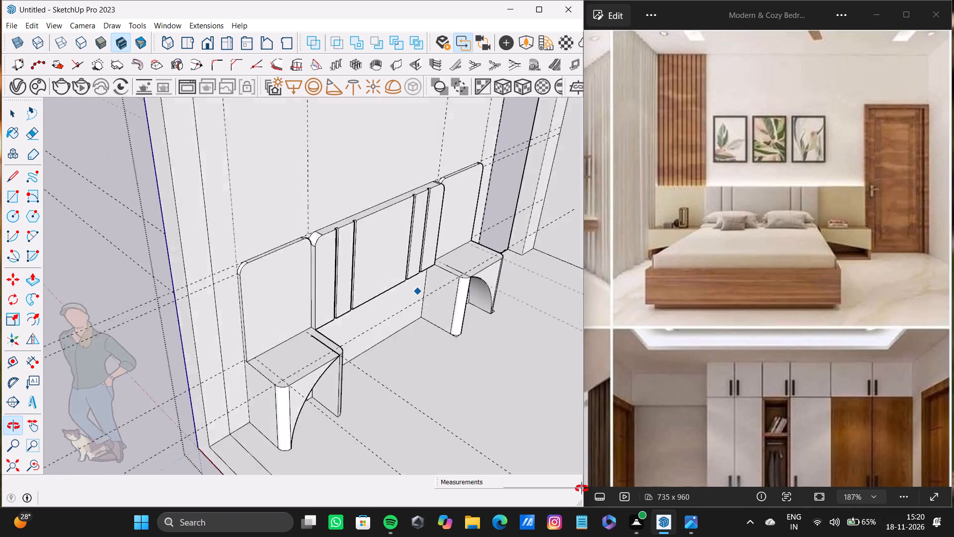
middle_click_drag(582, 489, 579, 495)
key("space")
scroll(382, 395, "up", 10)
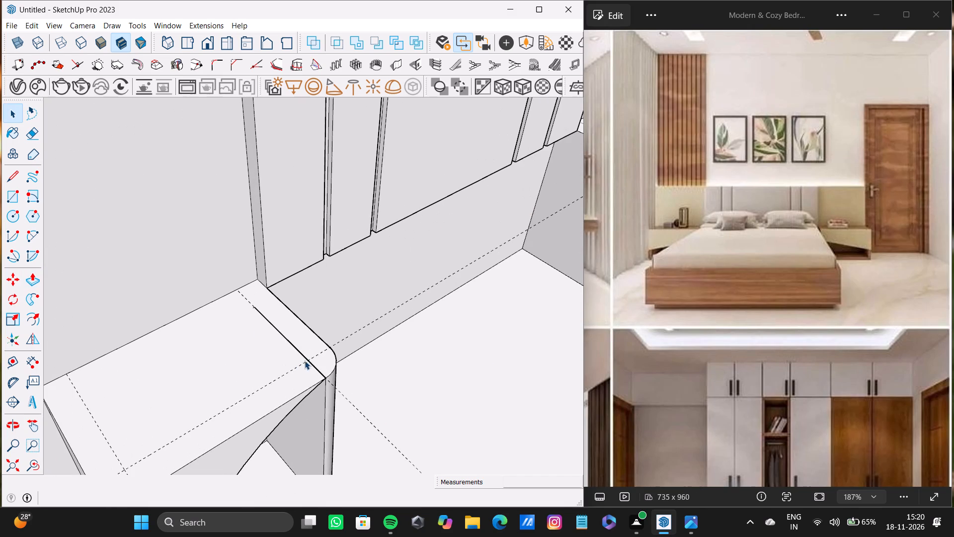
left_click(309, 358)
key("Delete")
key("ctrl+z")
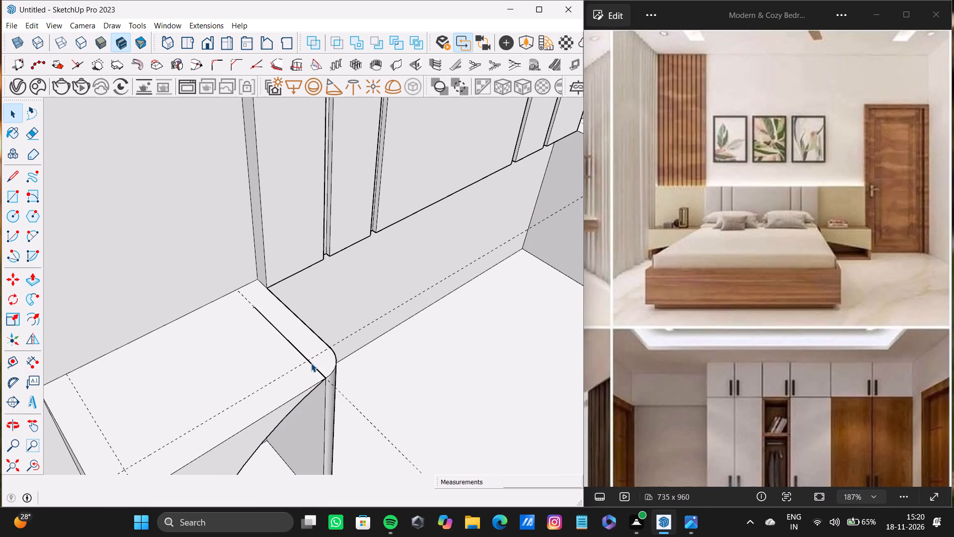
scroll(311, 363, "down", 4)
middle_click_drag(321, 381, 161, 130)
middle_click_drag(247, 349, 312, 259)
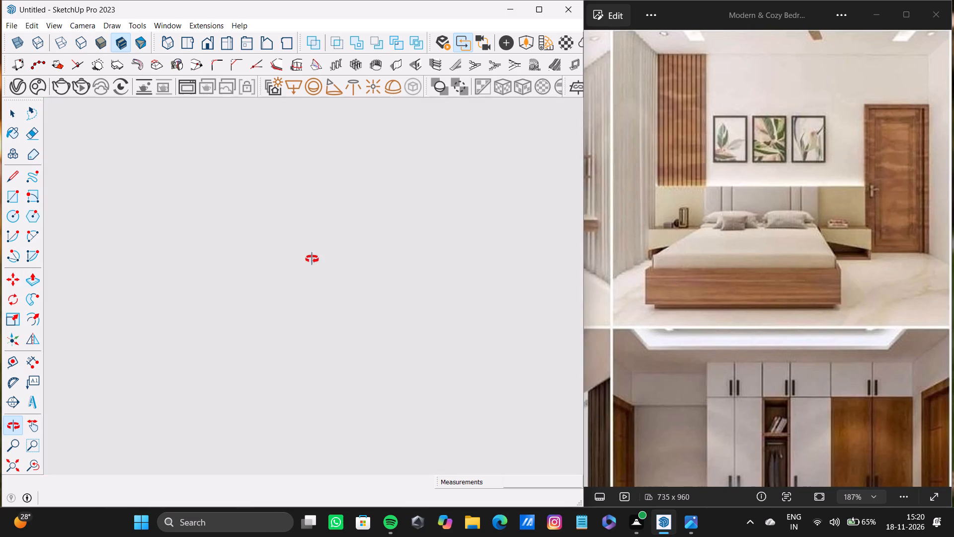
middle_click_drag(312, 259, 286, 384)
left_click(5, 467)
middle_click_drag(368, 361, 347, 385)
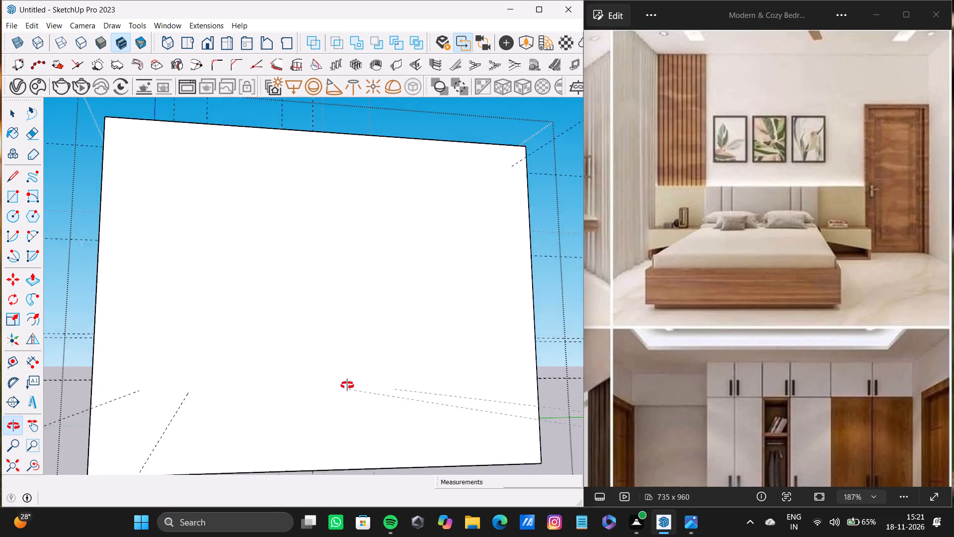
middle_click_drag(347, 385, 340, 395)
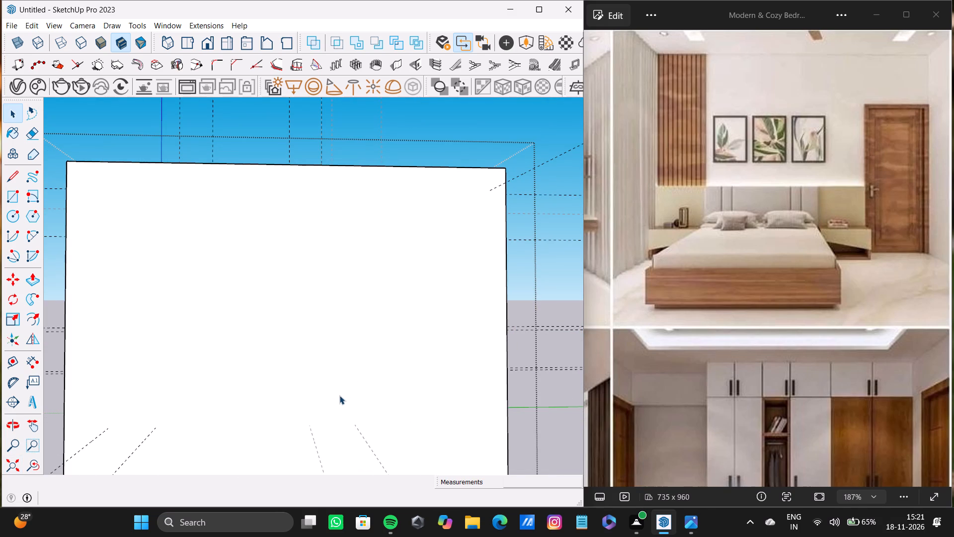
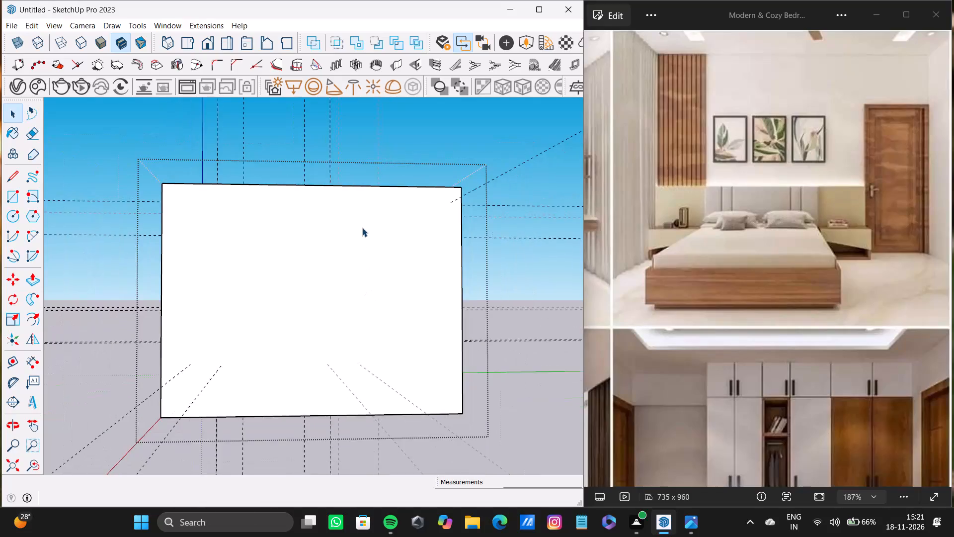
Draw a rectangle about 5' 3 1/2" by 2' 3 5/8" on the wall below the headboard, between the two bedside blocks.
middle_click_drag(336, 175, 344, 271)
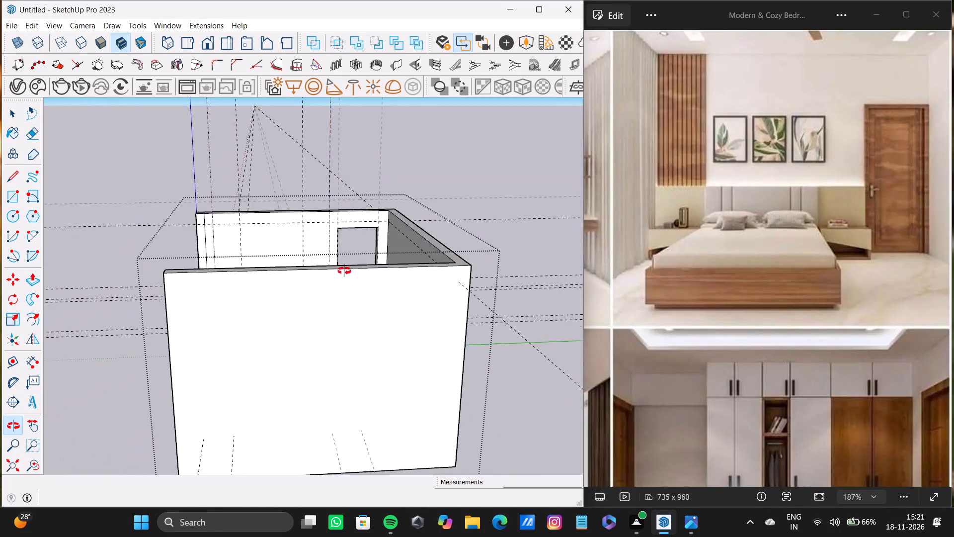
middle_click_drag(344, 271, 324, 376)
scroll(287, 295, "up", 9)
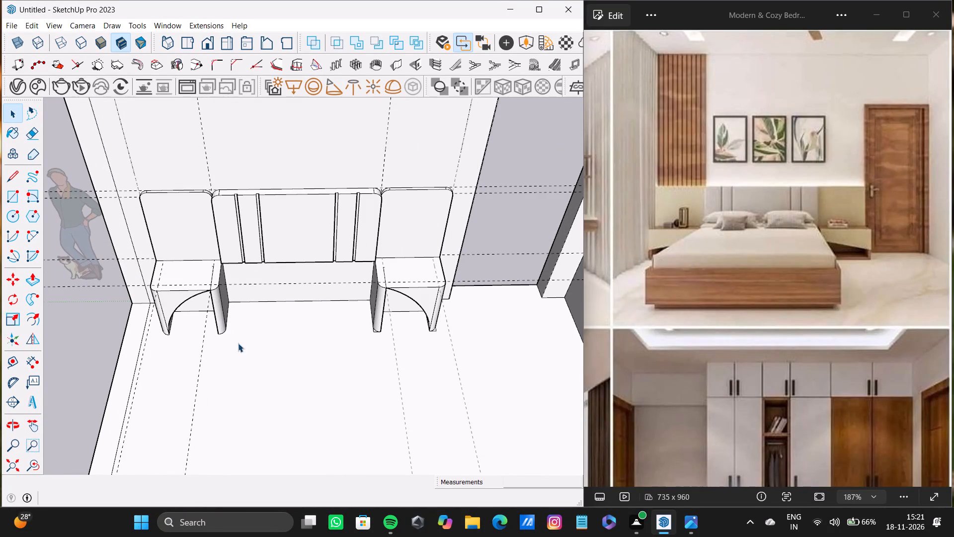
middle_click_drag(271, 318, 313, 289)
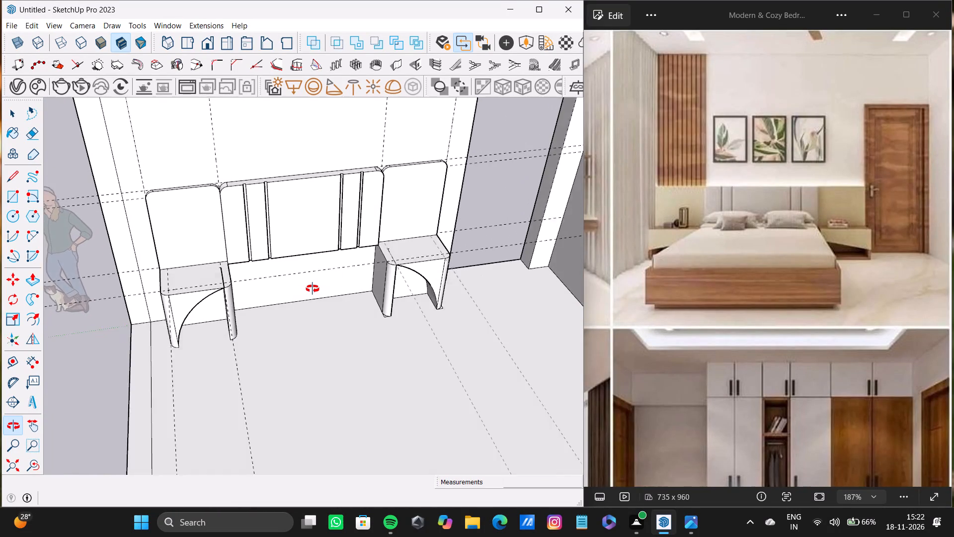
middle_click_drag(313, 289, 220, 291)
scroll(245, 247, "up", 4)
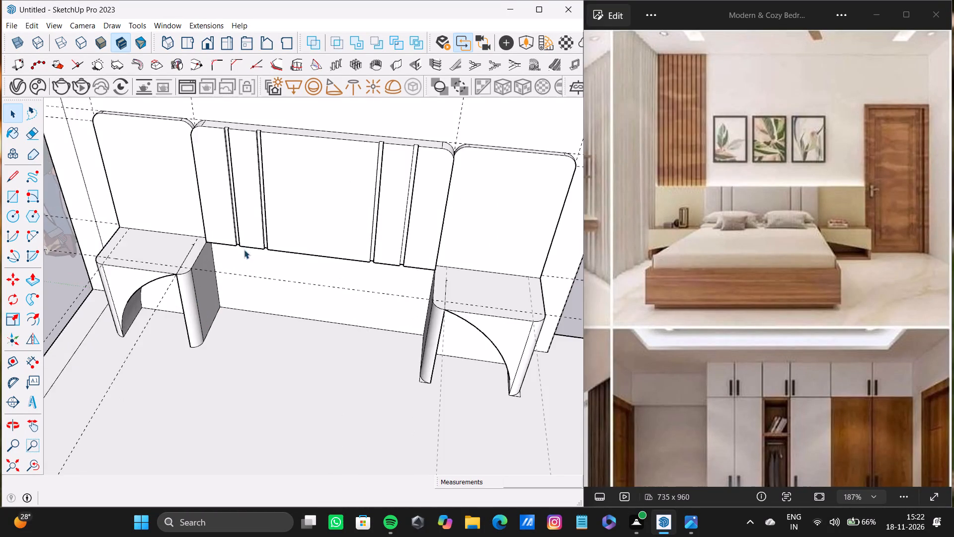
scroll(244, 250, "up", 4)
middle_click_drag(247, 238, 233, 166)
key("r")
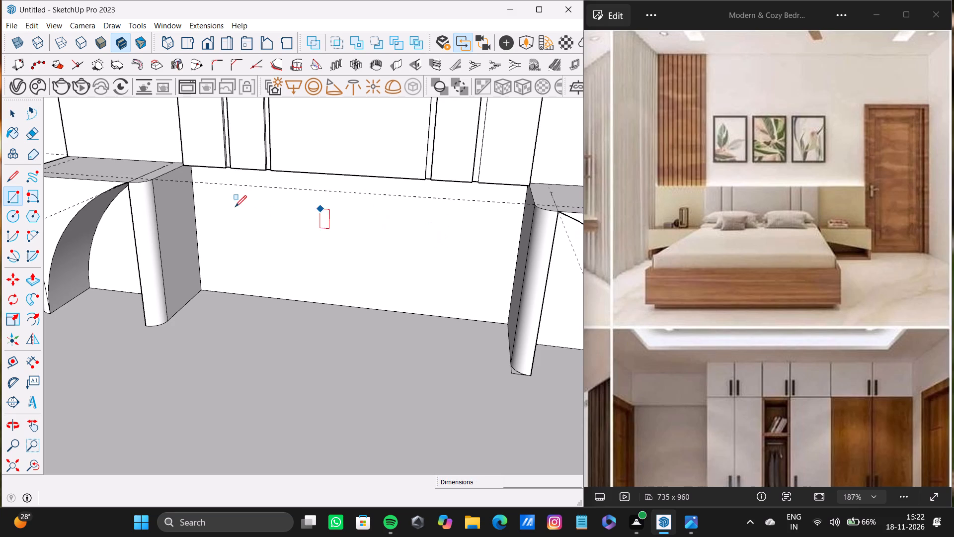
middle_click_drag(235, 206, 285, 227, "shift")
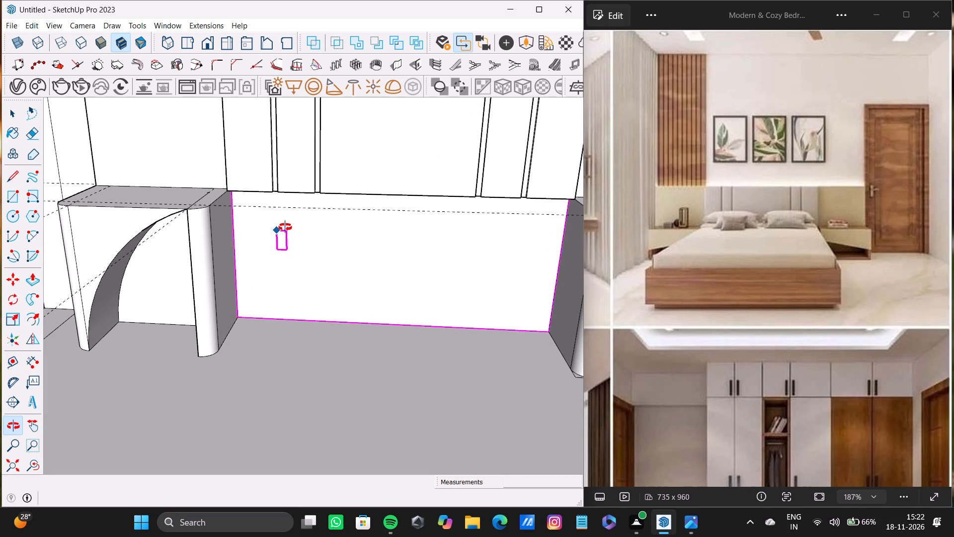
middle_click_drag(285, 227, 275, 220, "shift")
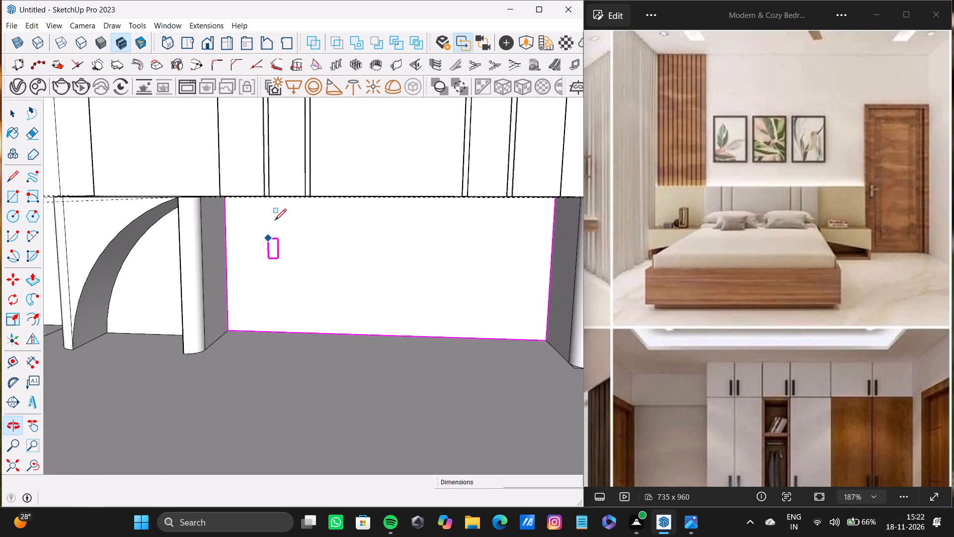
scroll(205, 245, "up", 7)
middle_click_drag(252, 224, 254, 209)
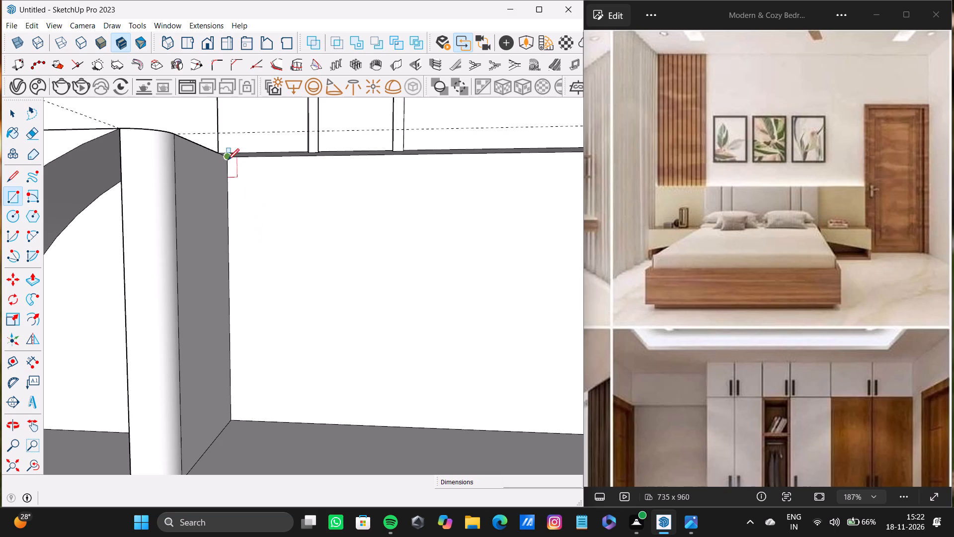
left_click(228, 159)
scroll(384, 288, "down", 4)
middle_click_drag(412, 288, 227, 253, "shift")
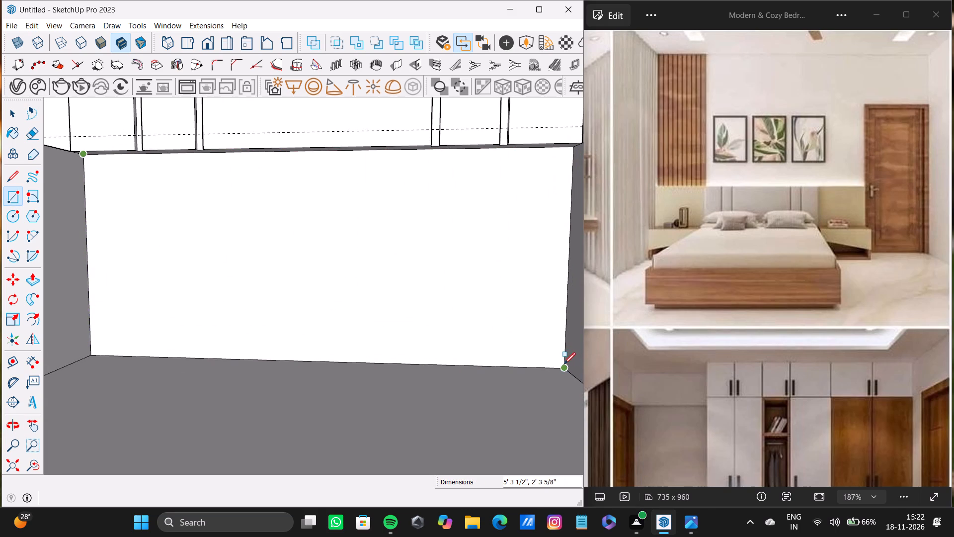
left_click(564, 364)
Push/Pull the rectangle between the bedside blocks out from the wall about 7' 7" to form the bed base.
middle_click_drag(284, 269, 388, 333)
key("space")
left_click(305, 258)
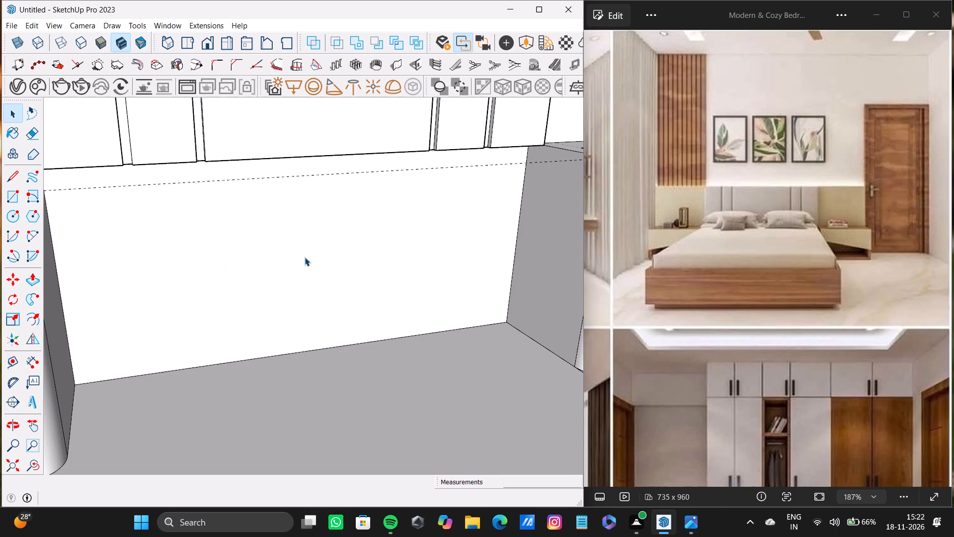
key("p")
left_click_drag(305, 256, 340, 283)
scroll(340, 284, "down", 8)
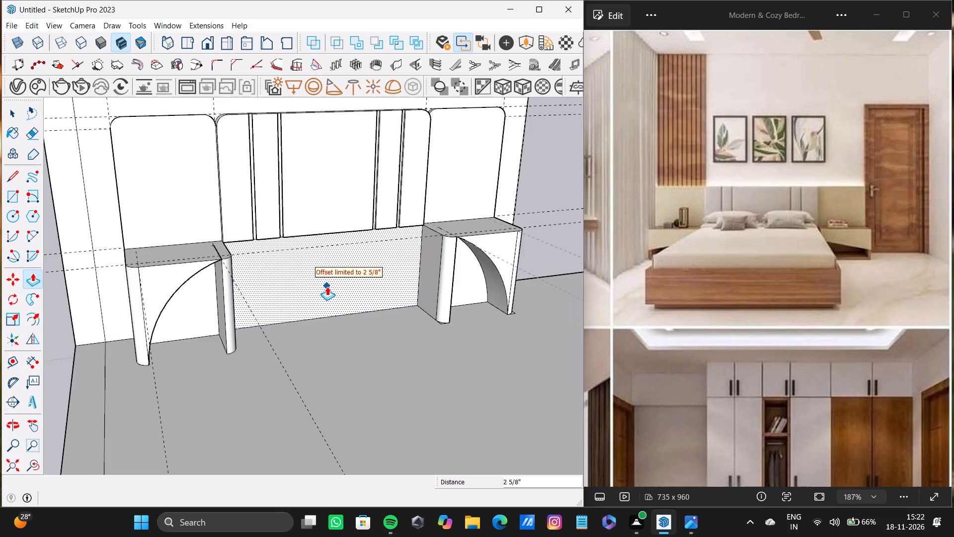
scroll(327, 286, "down", 4)
middle_click_drag(327, 286, 454, 298)
scroll(170, 277, "down", 7)
middle_click_drag(167, 282, 421, 245, "shift")
middle_click_drag(103, 285, 274, 257, "shift")
left_click_drag(213, 248, 408, 314)
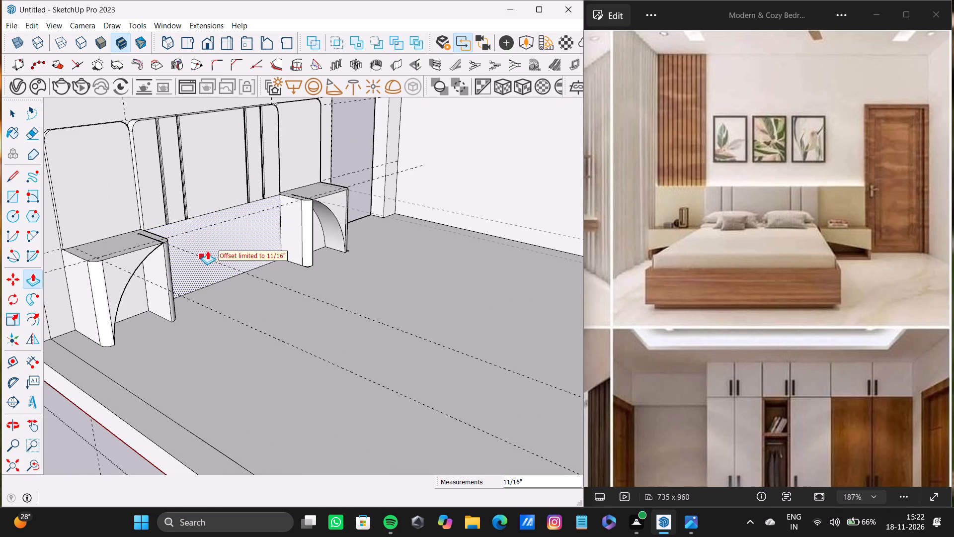
left_click_drag(213, 245, 369, 312)
left_click_drag(232, 253, 418, 322)
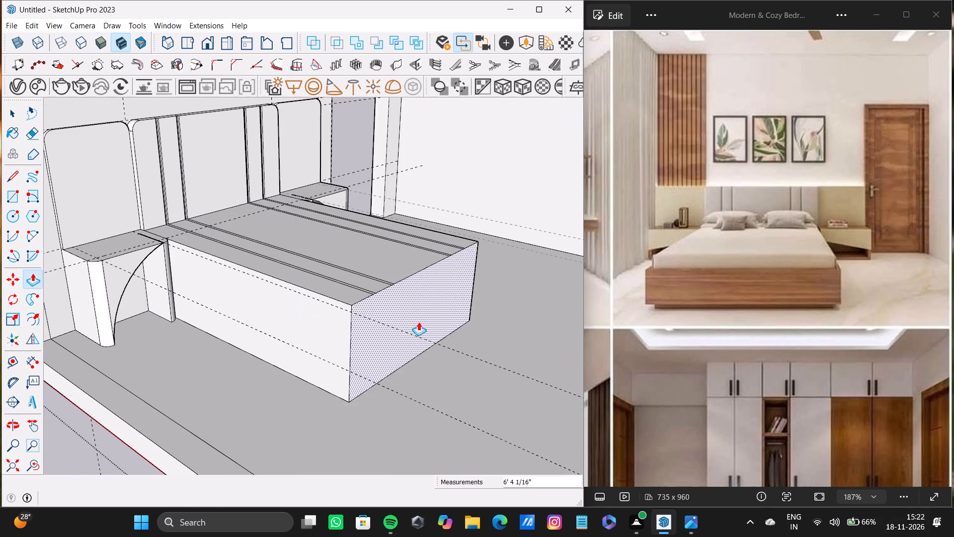
left_click_drag(418, 322, 455, 351)
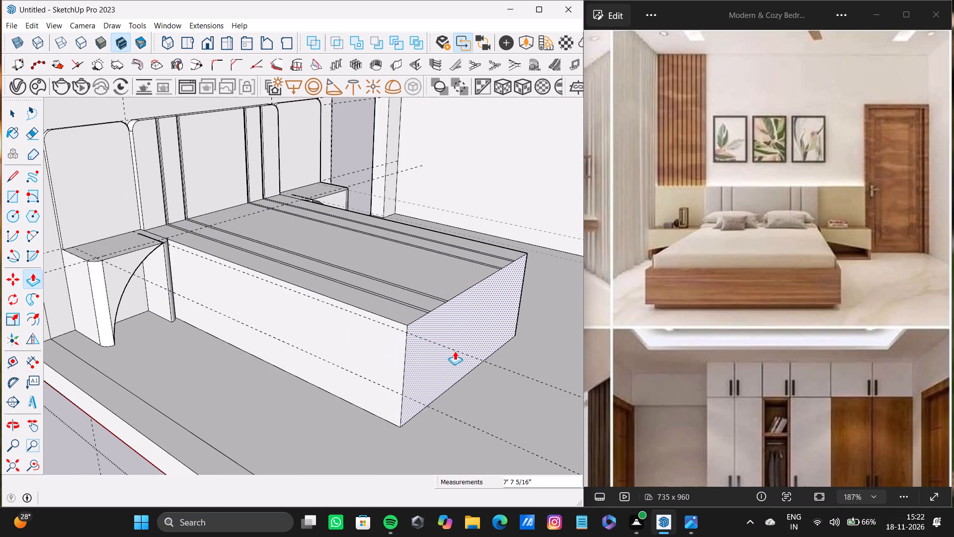
left_click_drag(455, 351, 456, 351)
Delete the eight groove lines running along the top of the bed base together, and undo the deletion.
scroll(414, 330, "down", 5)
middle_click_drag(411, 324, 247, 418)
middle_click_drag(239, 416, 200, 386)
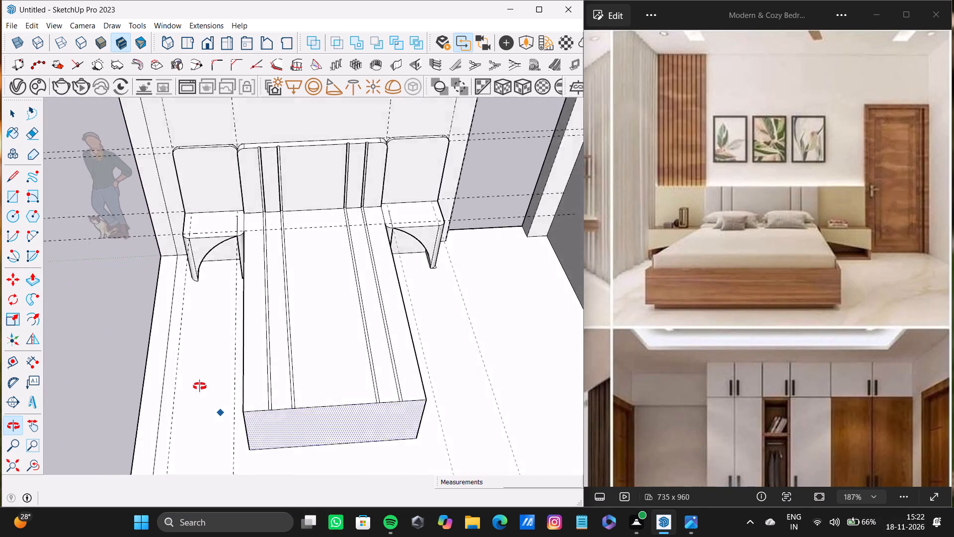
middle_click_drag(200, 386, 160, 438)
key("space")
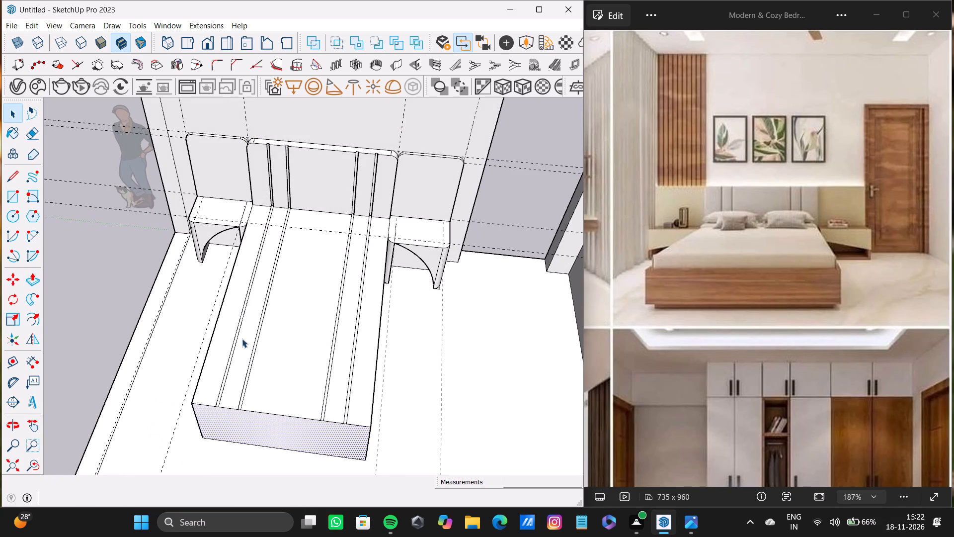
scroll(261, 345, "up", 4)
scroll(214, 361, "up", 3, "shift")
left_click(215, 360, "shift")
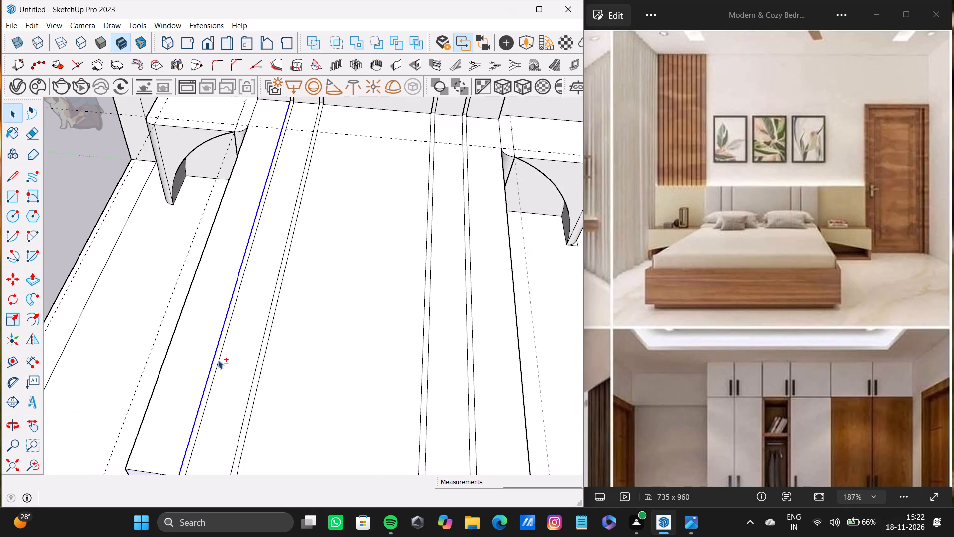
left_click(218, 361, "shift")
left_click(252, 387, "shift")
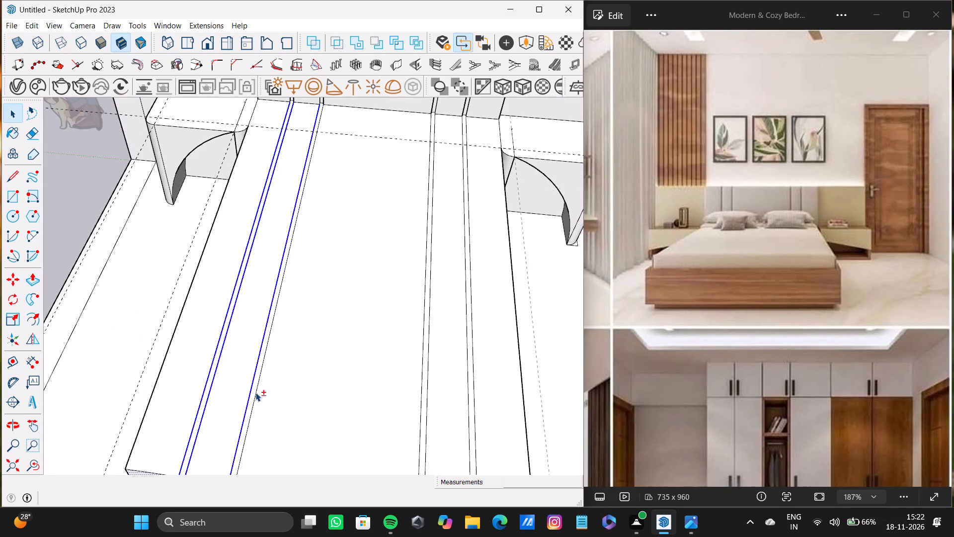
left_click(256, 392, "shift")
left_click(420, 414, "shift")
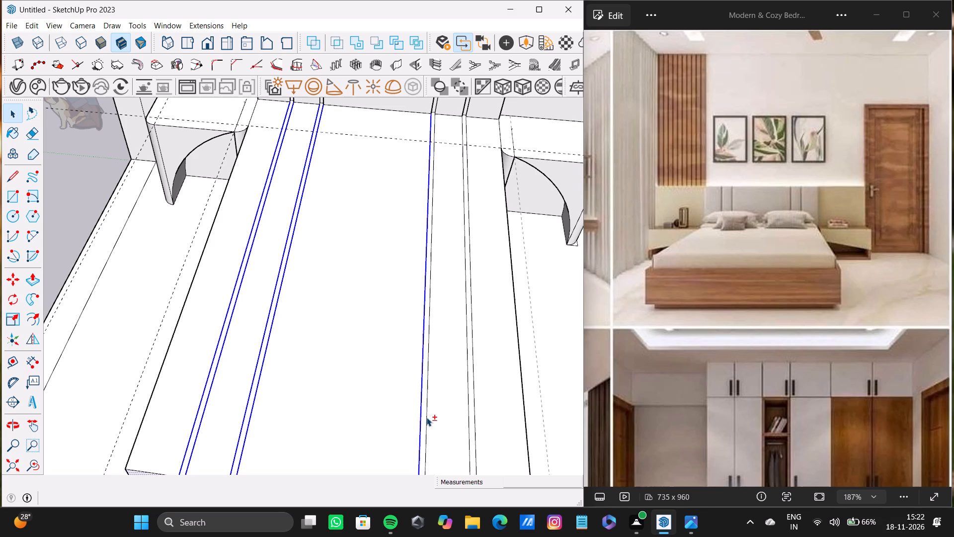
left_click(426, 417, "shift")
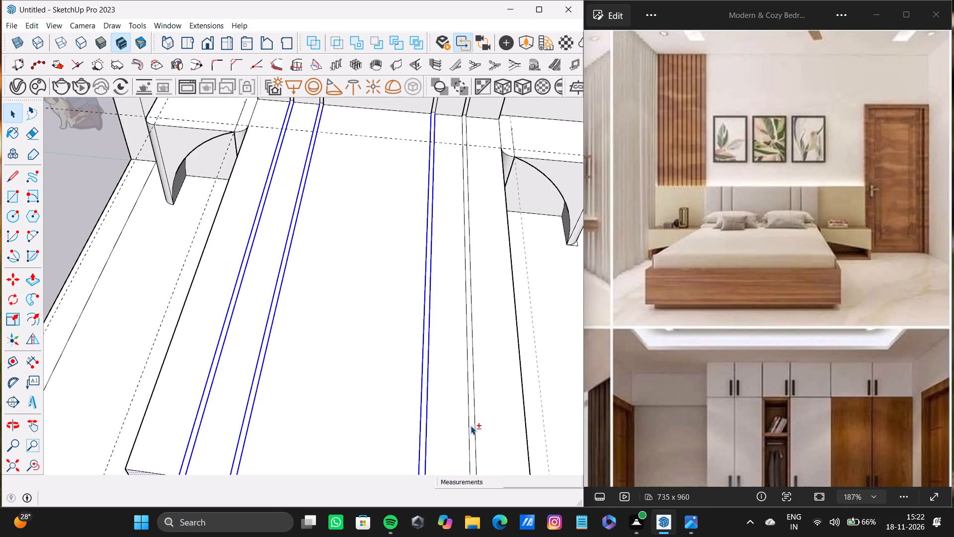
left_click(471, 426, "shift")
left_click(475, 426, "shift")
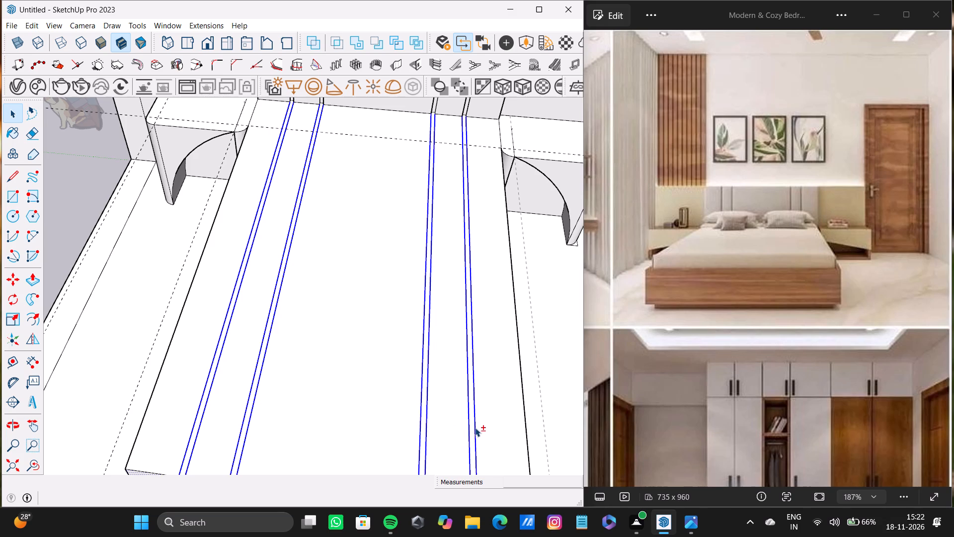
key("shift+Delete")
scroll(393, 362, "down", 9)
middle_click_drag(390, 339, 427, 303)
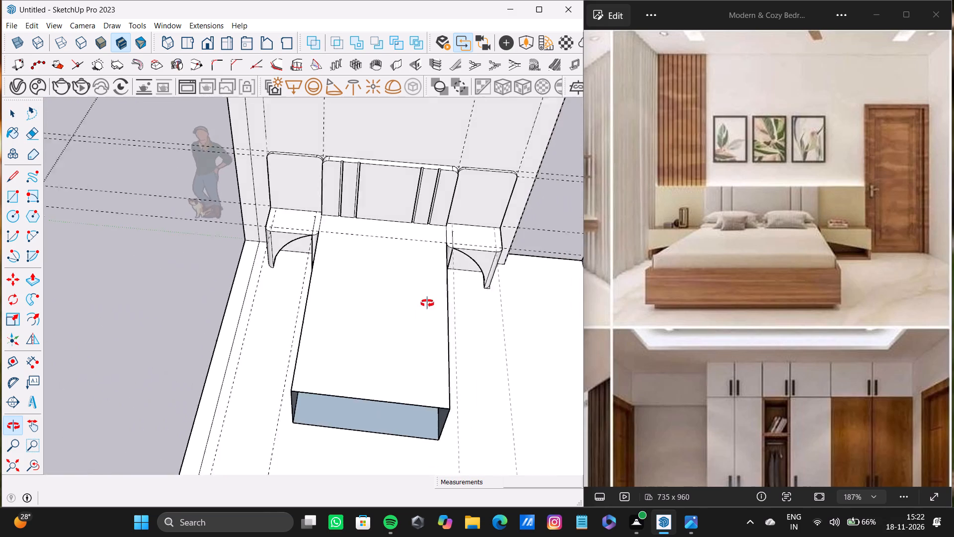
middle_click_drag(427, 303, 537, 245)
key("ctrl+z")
Delete one by one the outermost pair of groove lines on the bed base's top, on the side farthest from the door opening.
middle_click_drag(459, 294, 462, 260)
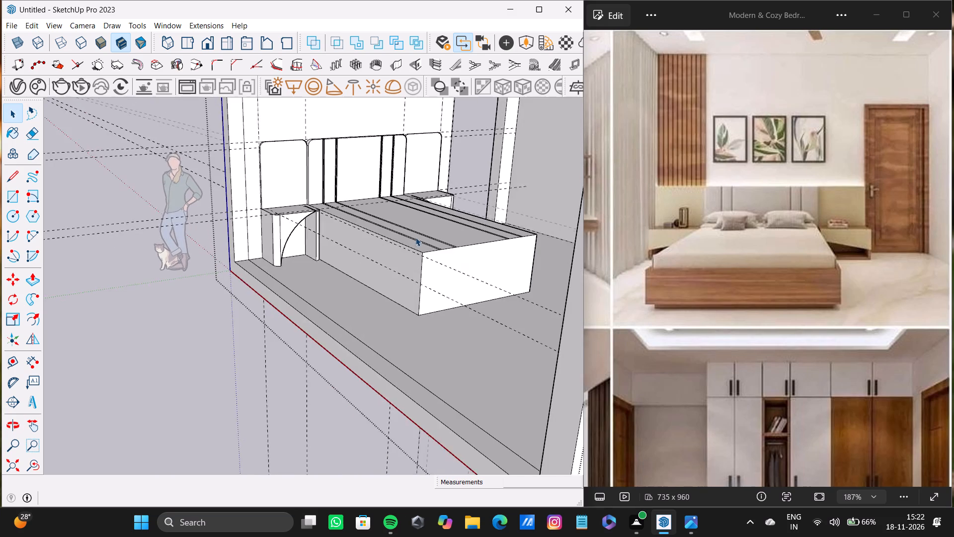
scroll(416, 237, "up", 14)
middle_click_drag(453, 264, 394, 293)
scroll(439, 291, "up", 3)
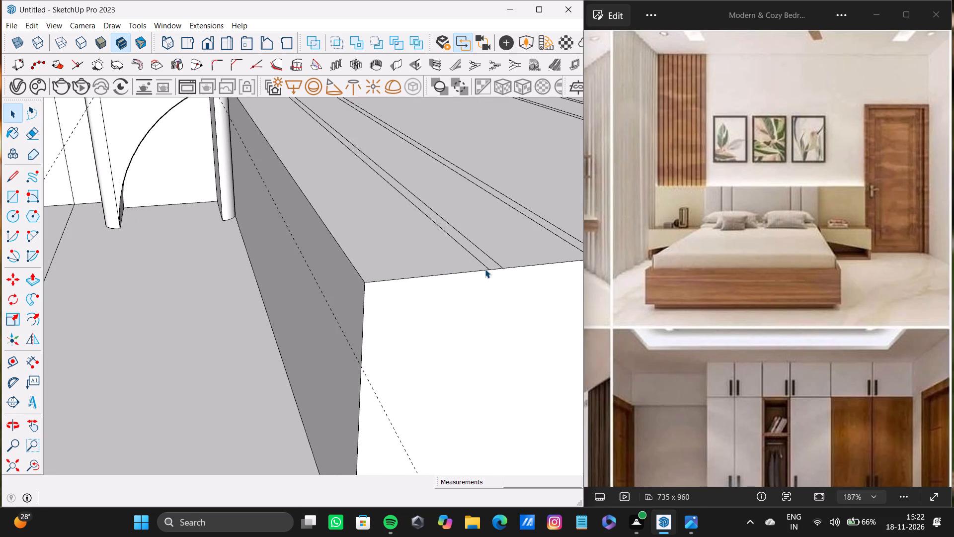
left_click(485, 267)
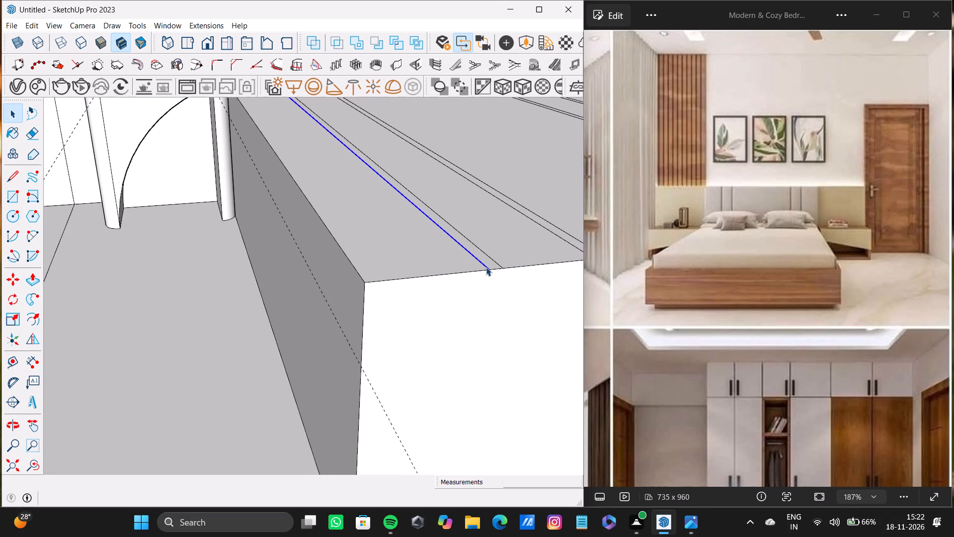
key("Delete")
left_click_drag(485, 267, 492, 265)
left_click(496, 261)
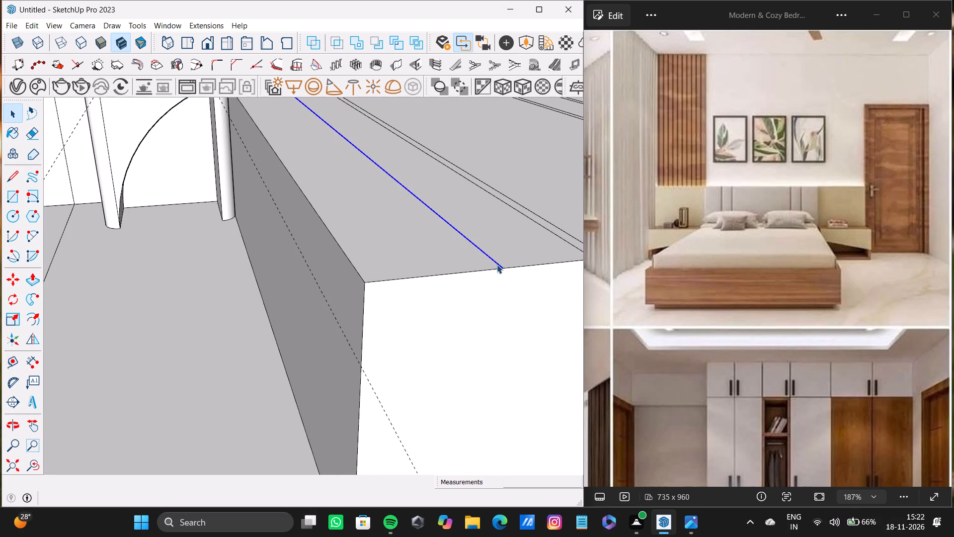
key("Delete")
scroll(473, 257, "down", 4)
middle_click_drag(473, 249, 252, 316, "shift")
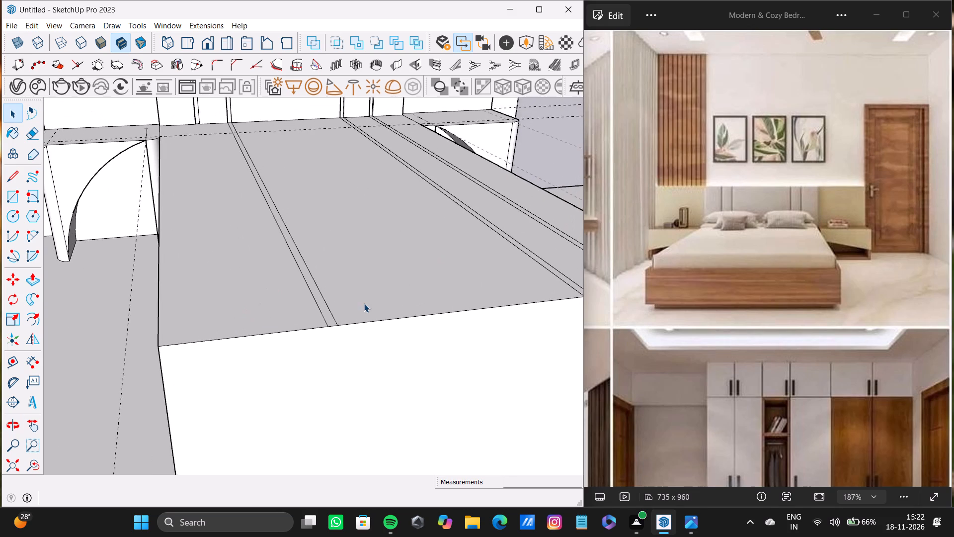
scroll(359, 305, "up", 1)
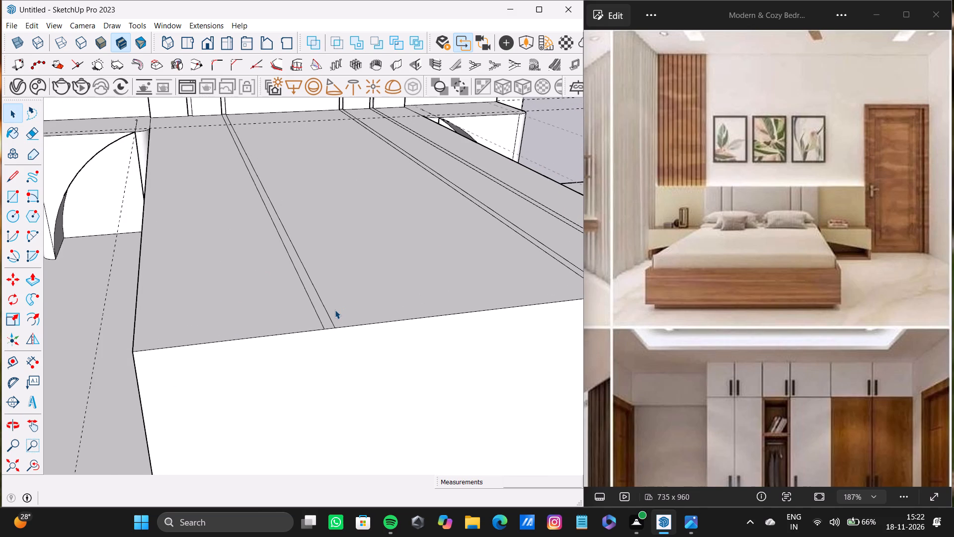
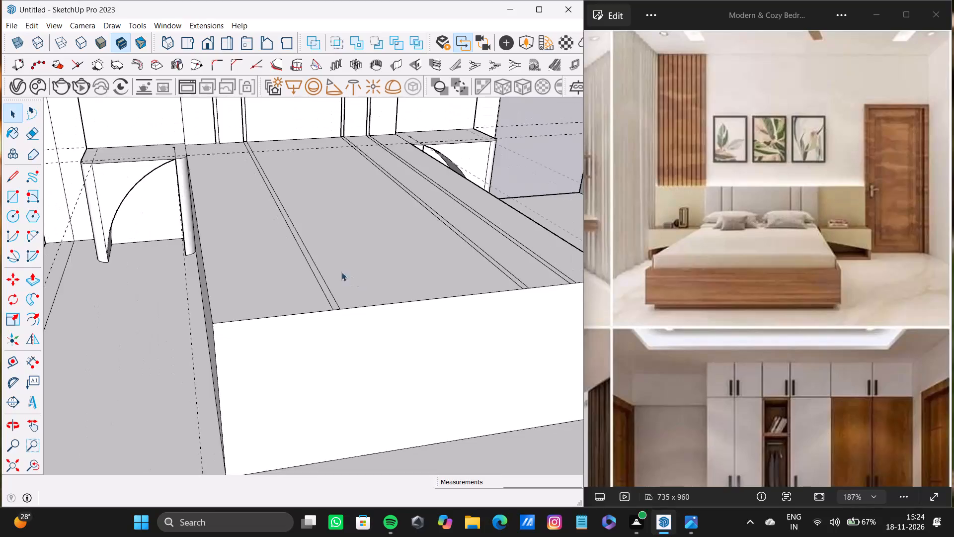
Delete one by one the remaining three pairs of groove lines running along the bed base's top.
middle_click_drag(331, 262, 190, 400)
scroll(174, 299, "up", 8)
left_click(190, 265, "shift")
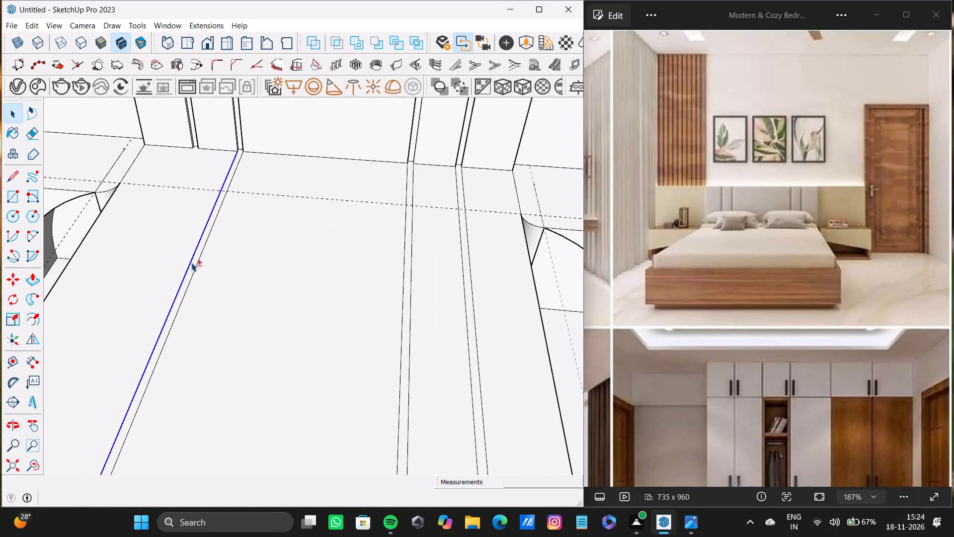
key("Delete")
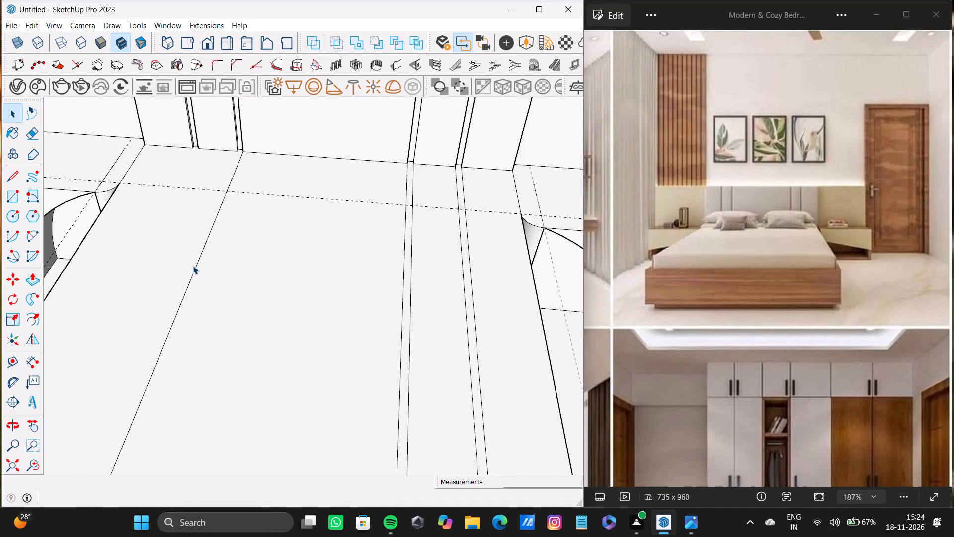
left_click(194, 272)
key("Delete")
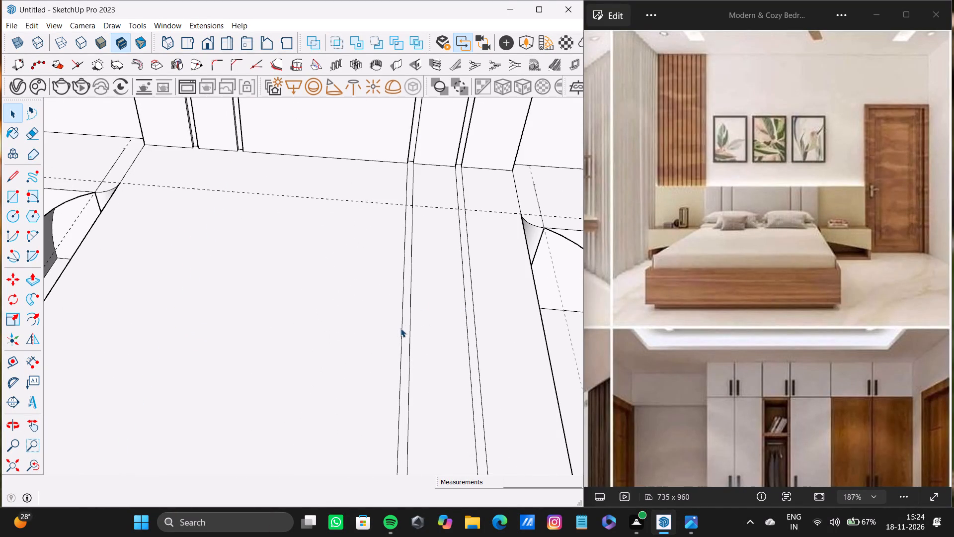
left_click(401, 328)
key("Delete")
left_click(410, 330)
key("Delete")
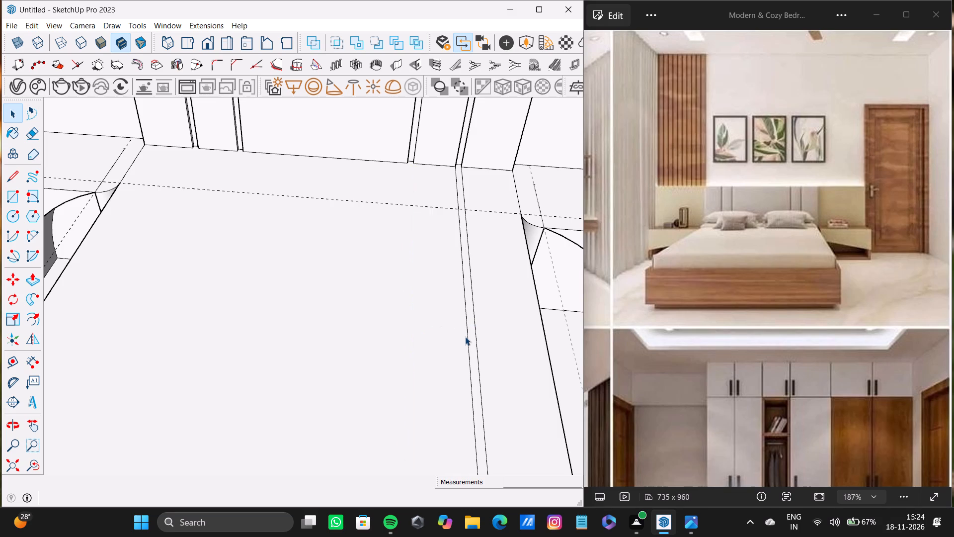
left_click(468, 343)
key("Delete")
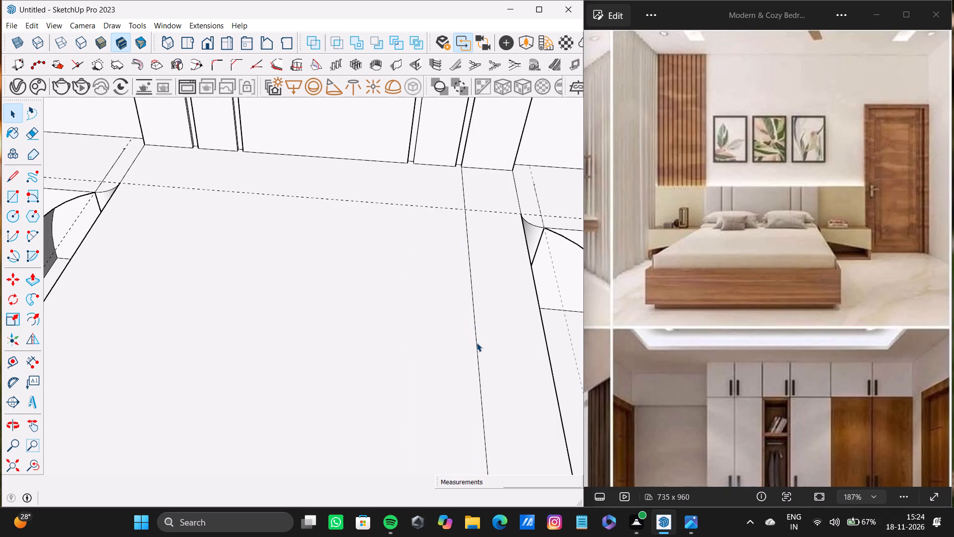
left_click(477, 343)
key("Delete")
scroll(358, 274, "down", 13)
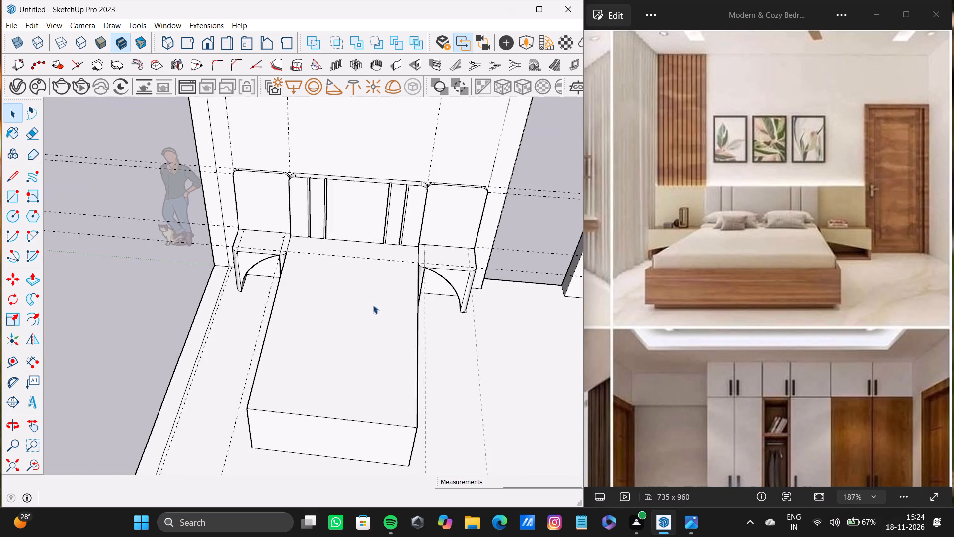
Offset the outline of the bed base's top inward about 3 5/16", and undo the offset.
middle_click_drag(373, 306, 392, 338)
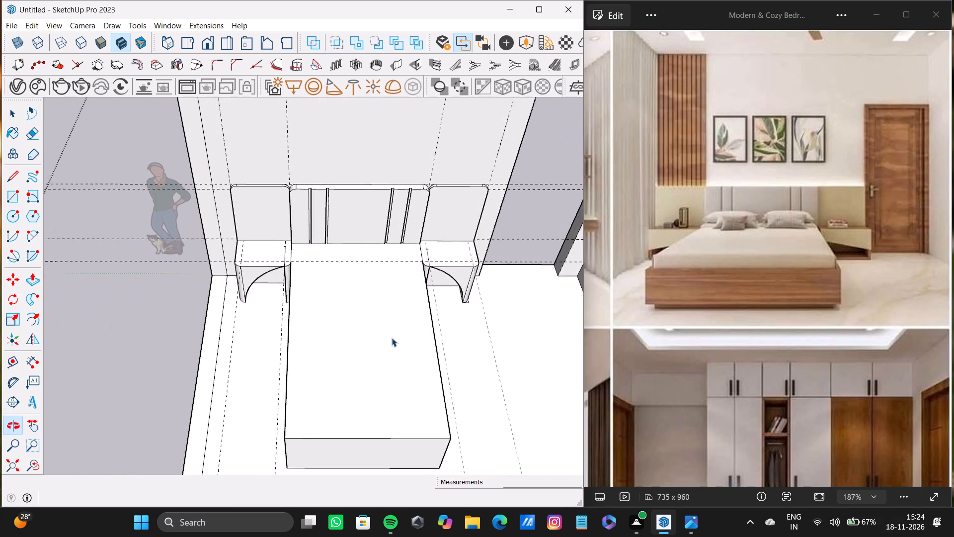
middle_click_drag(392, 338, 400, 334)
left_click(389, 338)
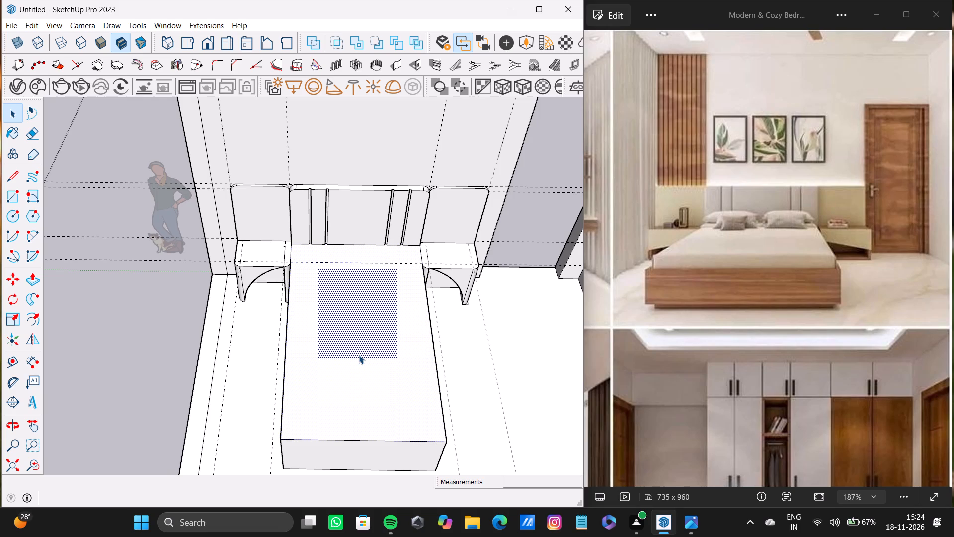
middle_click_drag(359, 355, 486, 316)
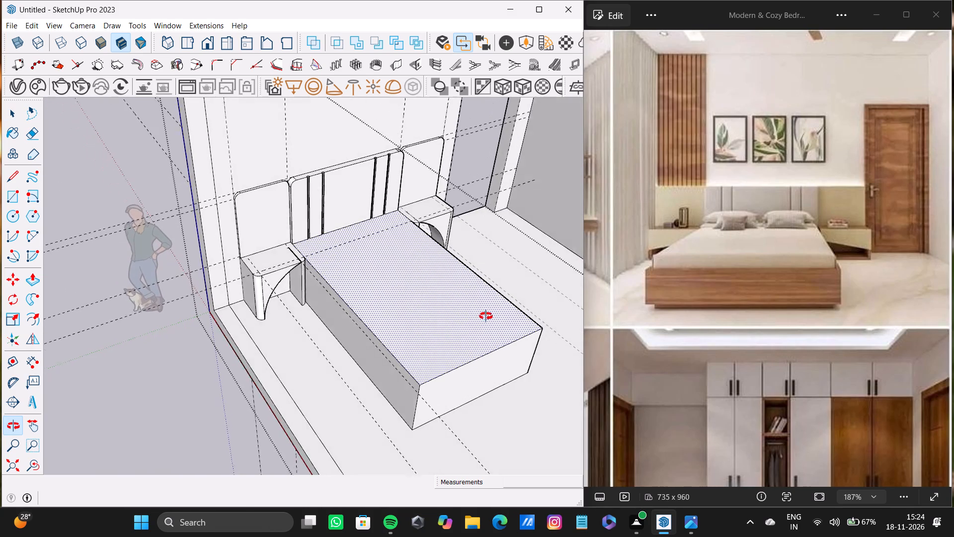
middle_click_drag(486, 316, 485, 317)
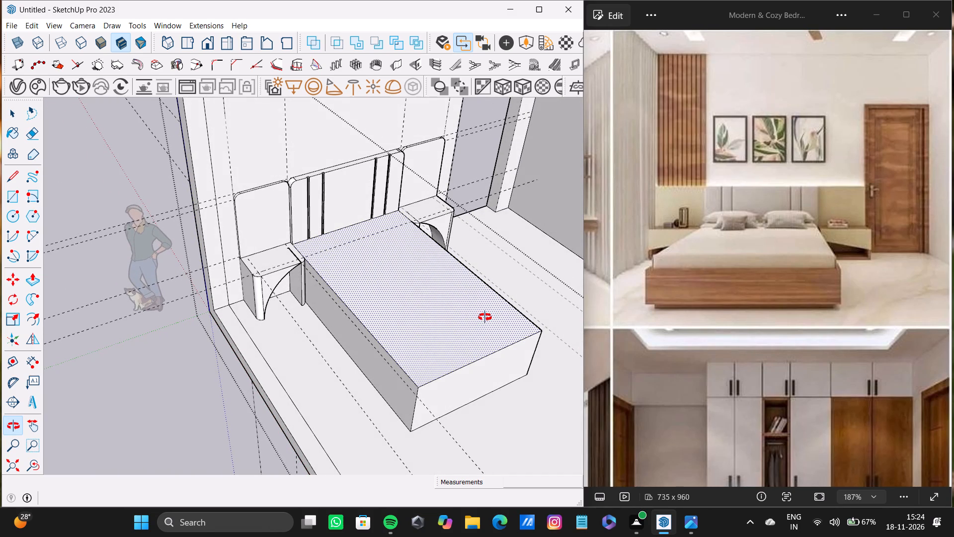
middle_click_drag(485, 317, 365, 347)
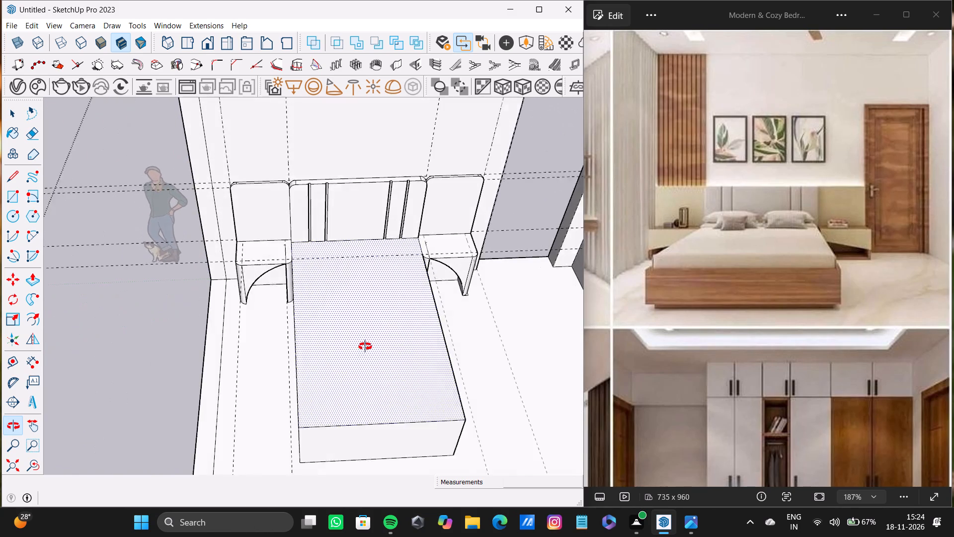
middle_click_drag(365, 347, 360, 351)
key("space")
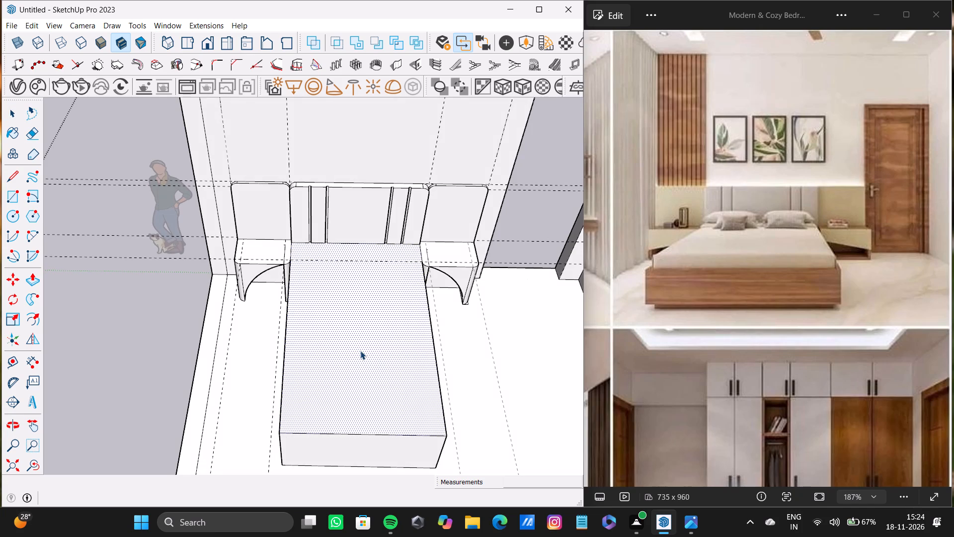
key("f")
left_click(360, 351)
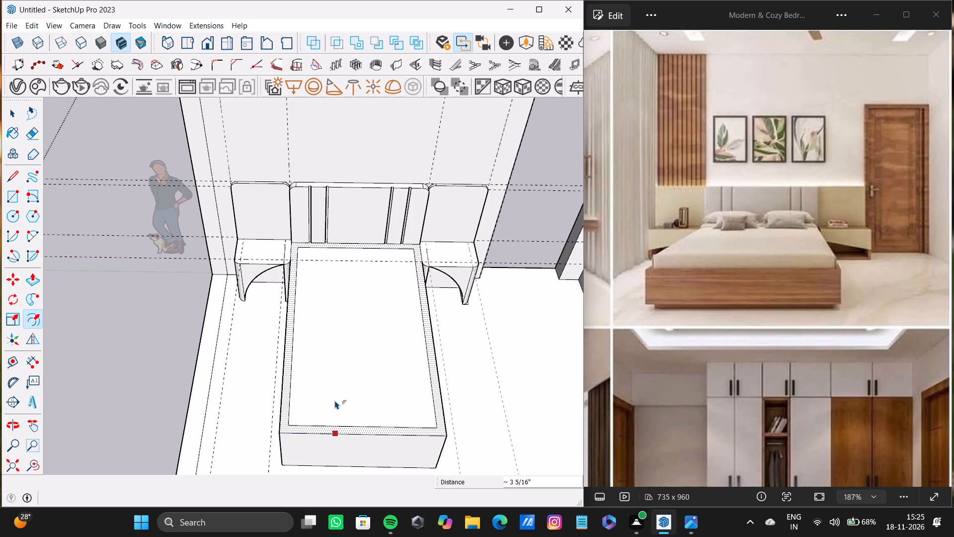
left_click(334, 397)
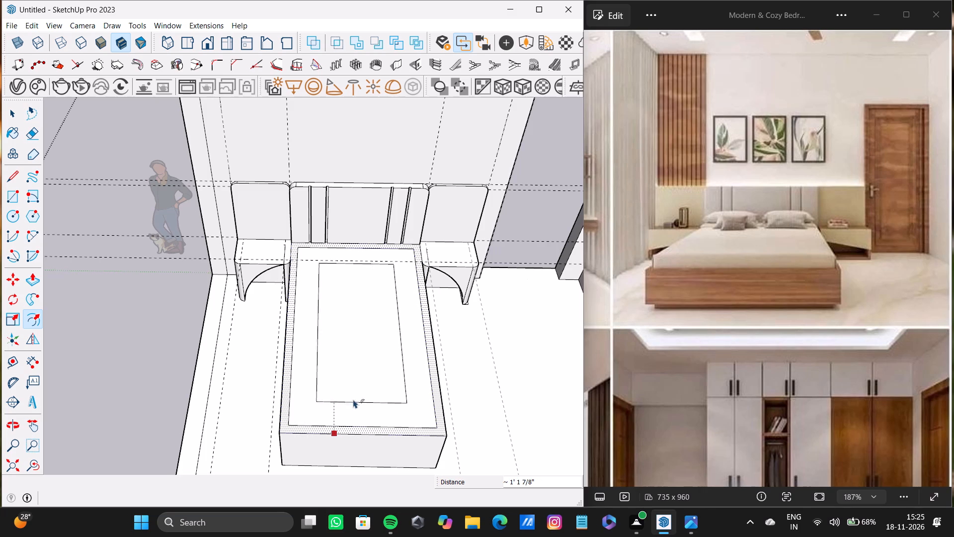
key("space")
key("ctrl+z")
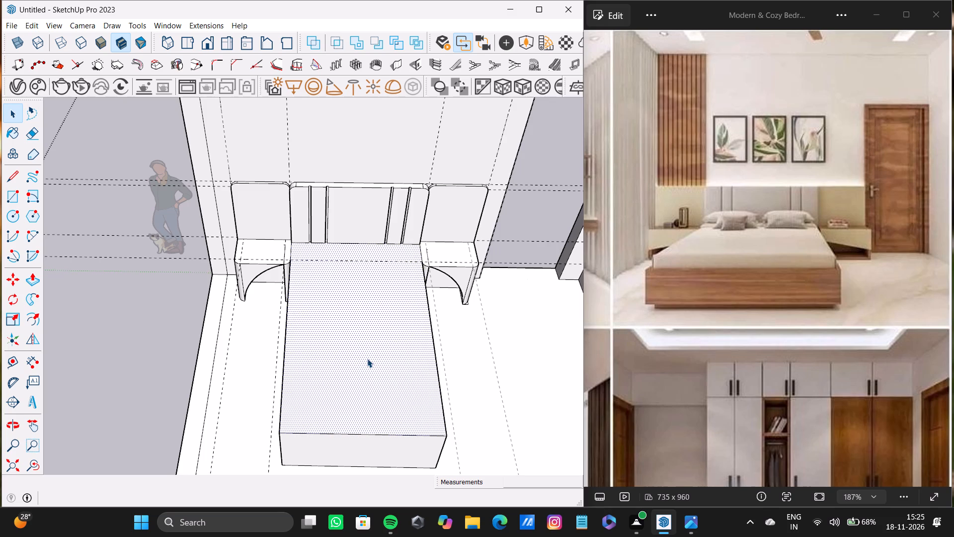
Offset the outline of the bed base's top face inward about 3 1/8" to form a border strip.
key("f")
left_click_drag(368, 358, 419, 380)
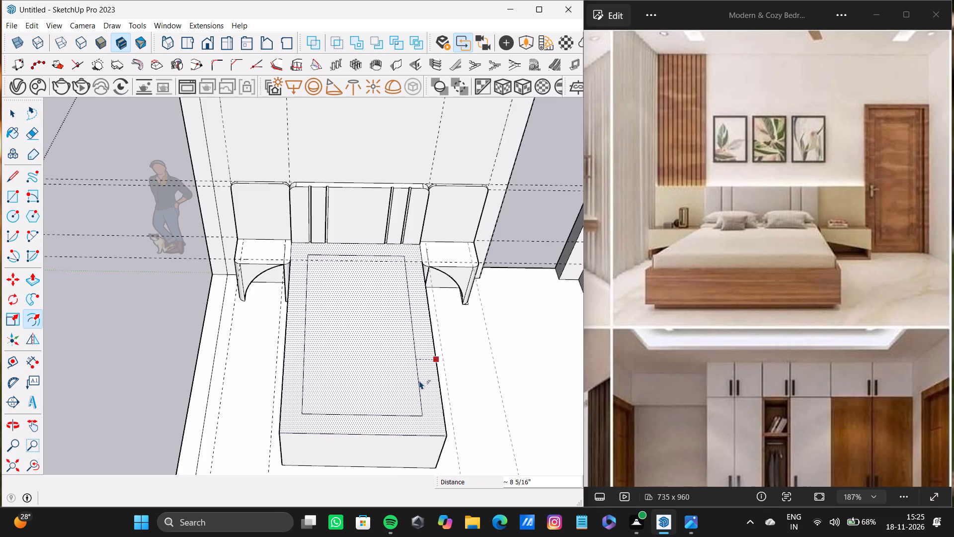
left_click_drag(419, 380, 432, 388)
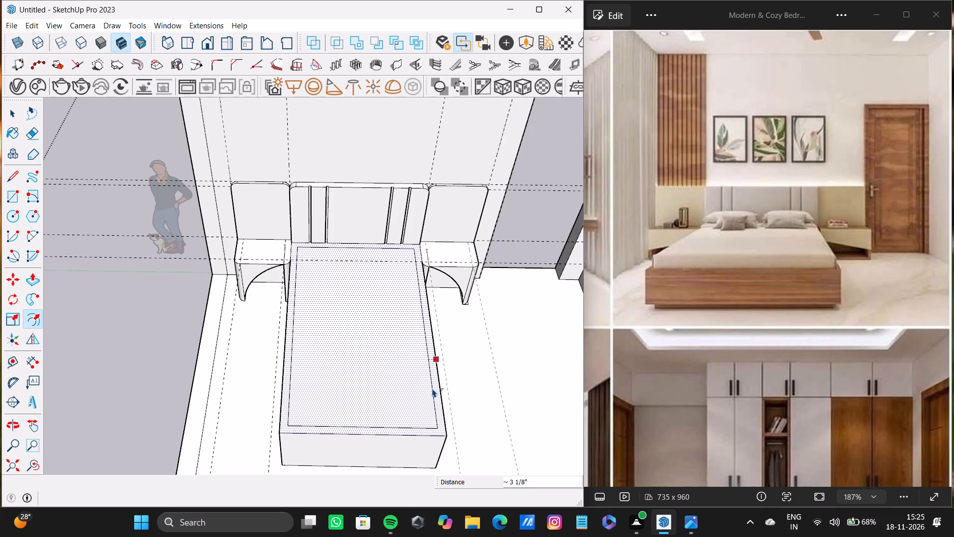
left_click_drag(432, 388, 432, 387)
key("space")
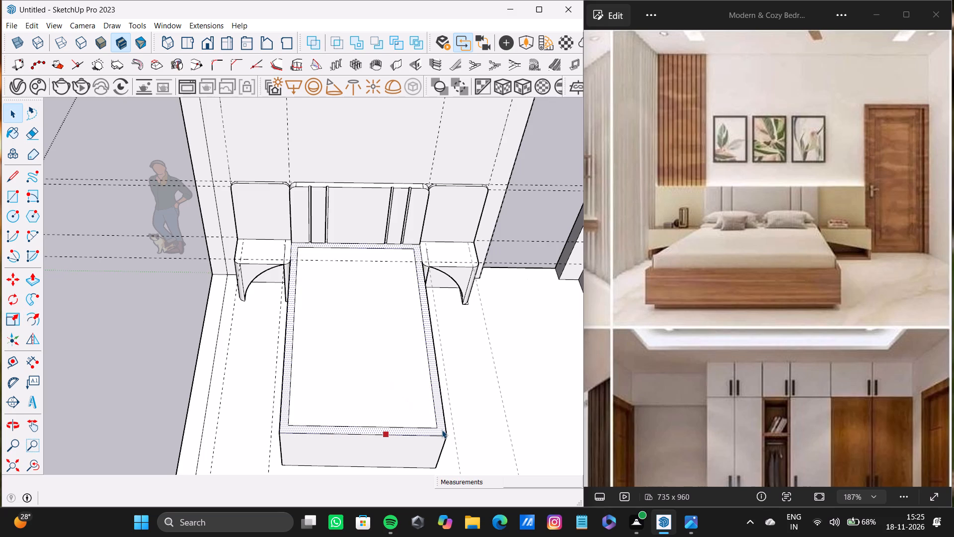
Push/Pull the border strip down around the bed base so the inner block stands above it as the mattress.
left_click(442, 430)
key("p")
left_click_drag(442, 431, 442, 421)
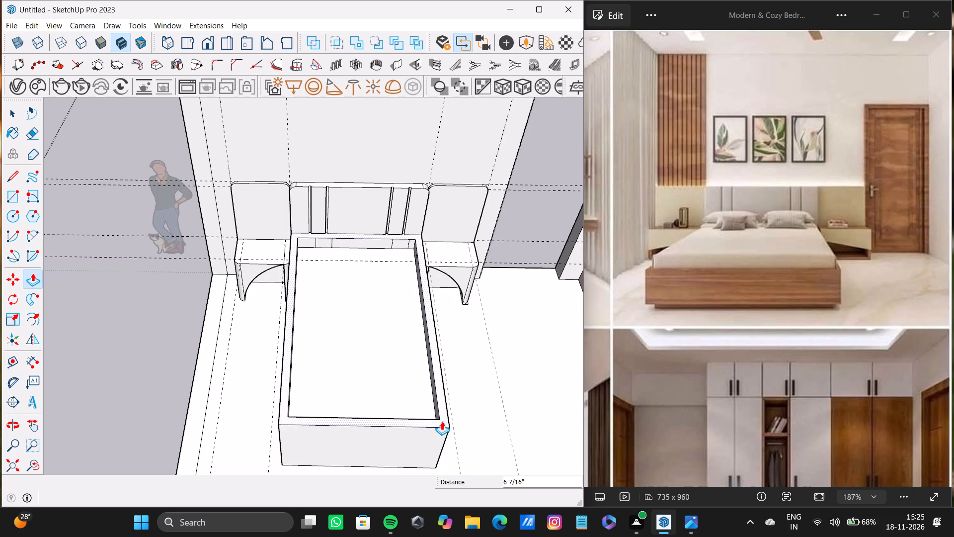
left_click_drag(442, 421, 444, 434)
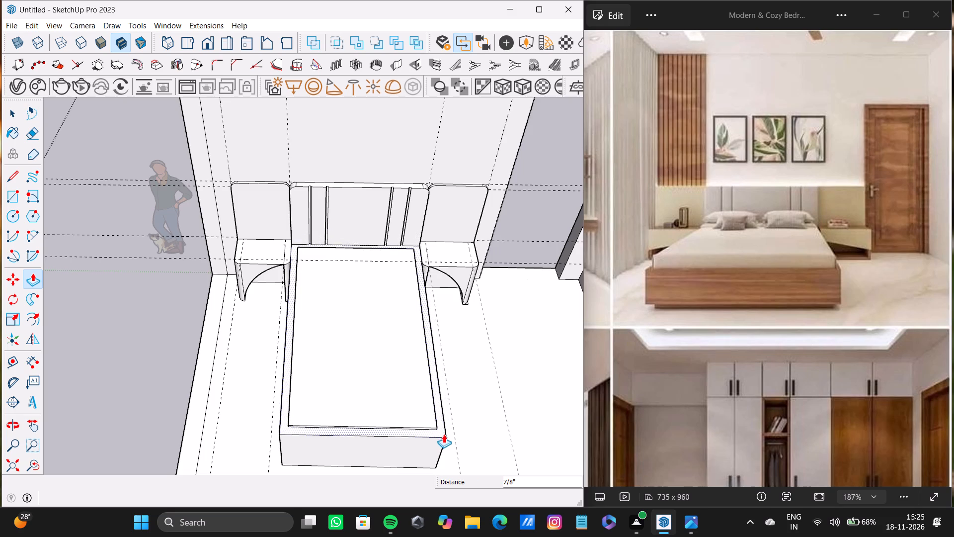
left_click_drag(444, 434, 444, 441)
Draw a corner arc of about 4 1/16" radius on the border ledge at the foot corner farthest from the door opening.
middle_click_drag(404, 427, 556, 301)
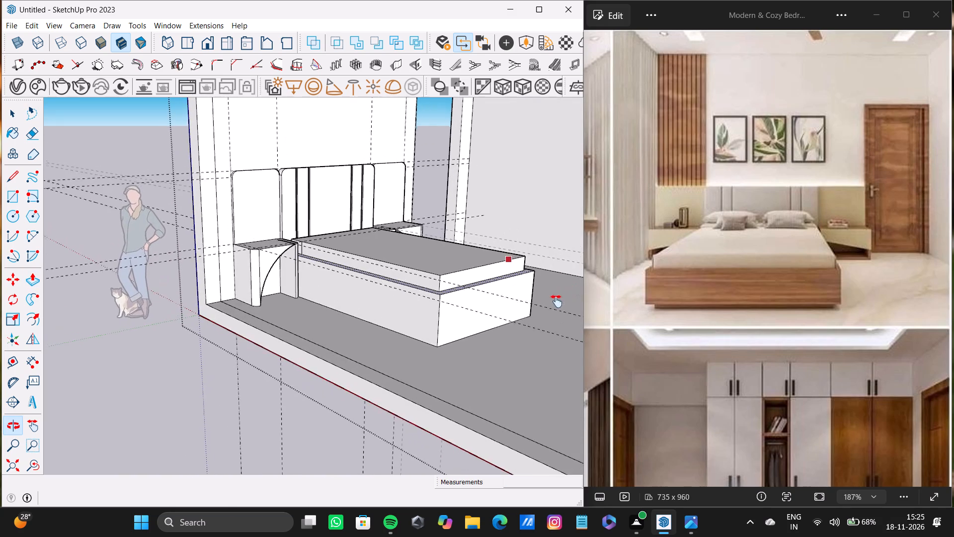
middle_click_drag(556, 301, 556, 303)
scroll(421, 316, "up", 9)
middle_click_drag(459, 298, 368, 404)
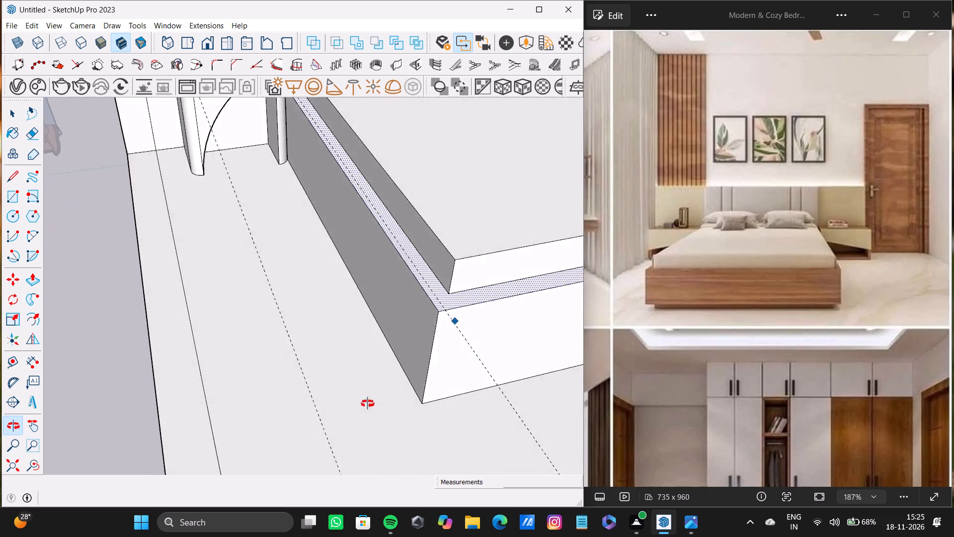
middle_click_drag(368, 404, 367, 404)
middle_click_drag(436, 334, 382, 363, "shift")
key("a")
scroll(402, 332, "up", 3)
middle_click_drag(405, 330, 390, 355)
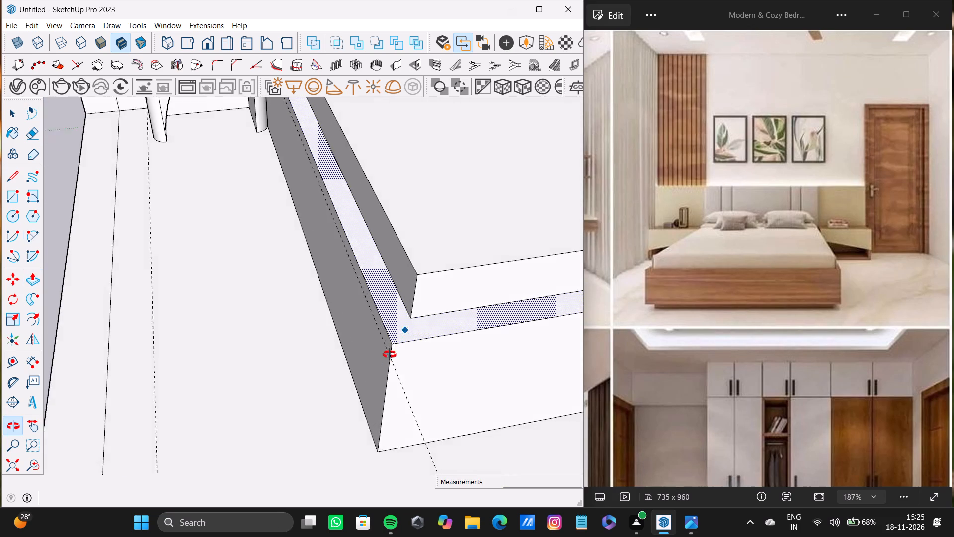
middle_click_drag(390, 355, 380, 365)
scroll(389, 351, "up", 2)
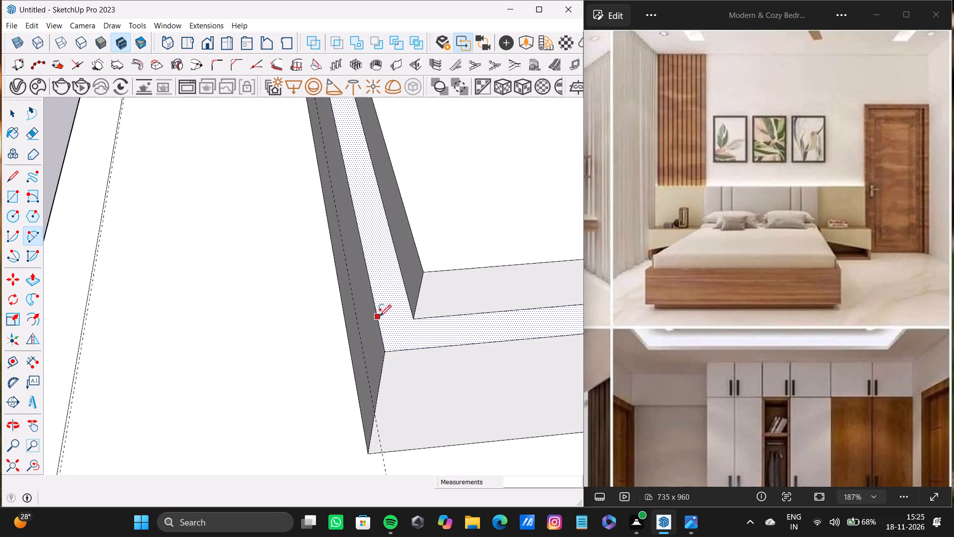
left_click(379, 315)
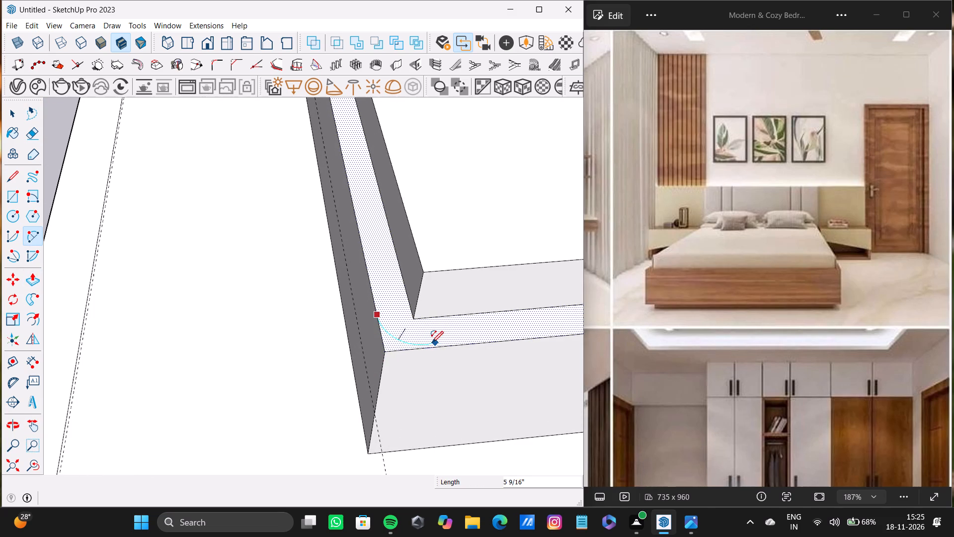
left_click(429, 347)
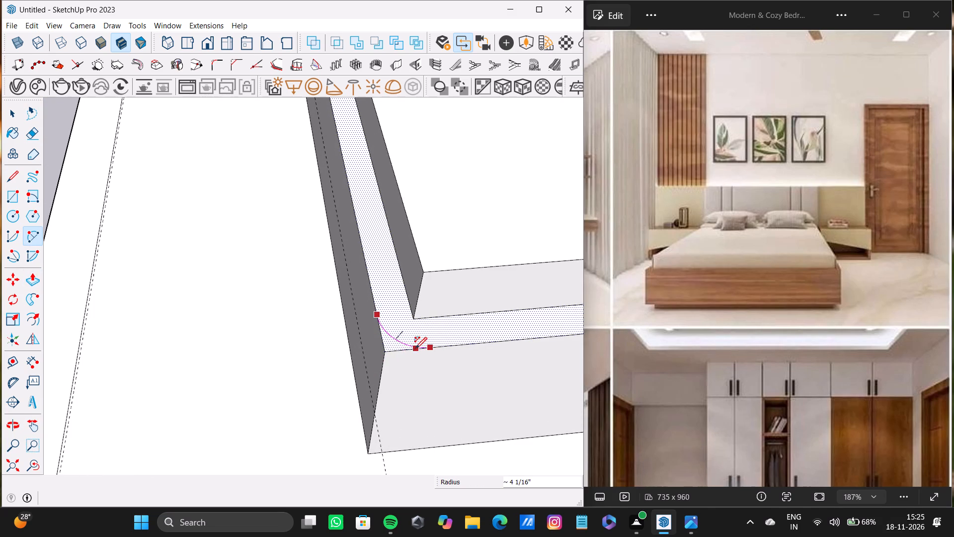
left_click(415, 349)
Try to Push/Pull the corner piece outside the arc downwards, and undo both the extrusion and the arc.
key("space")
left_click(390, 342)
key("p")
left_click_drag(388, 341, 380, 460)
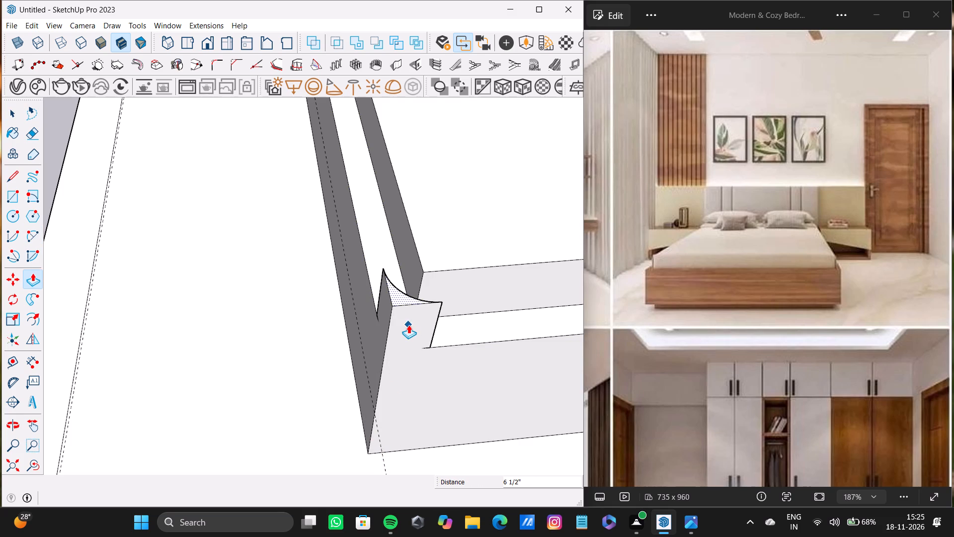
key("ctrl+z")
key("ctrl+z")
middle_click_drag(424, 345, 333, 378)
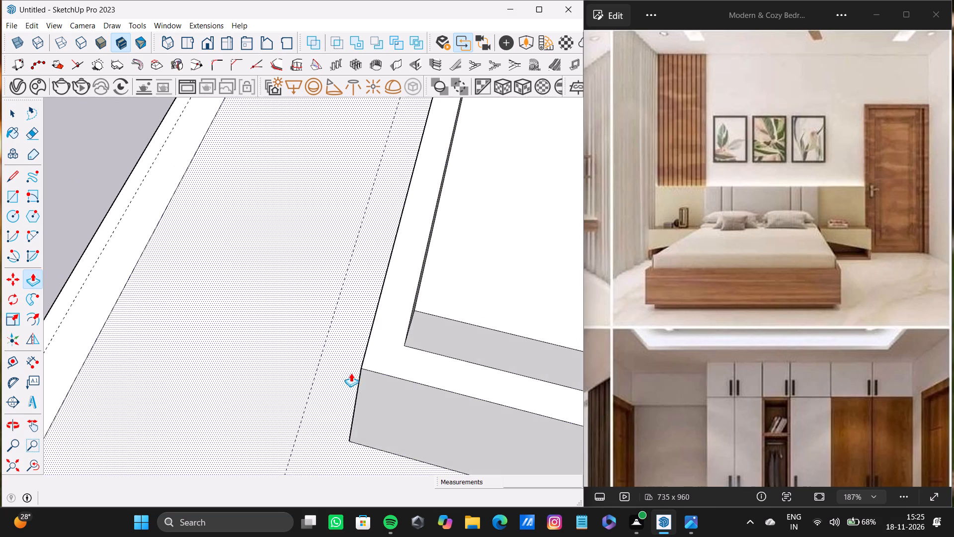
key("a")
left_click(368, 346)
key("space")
Start a guide line on the border ledge, parallel to and inward from the bed base's long side edge near the foot corner.
key("t")
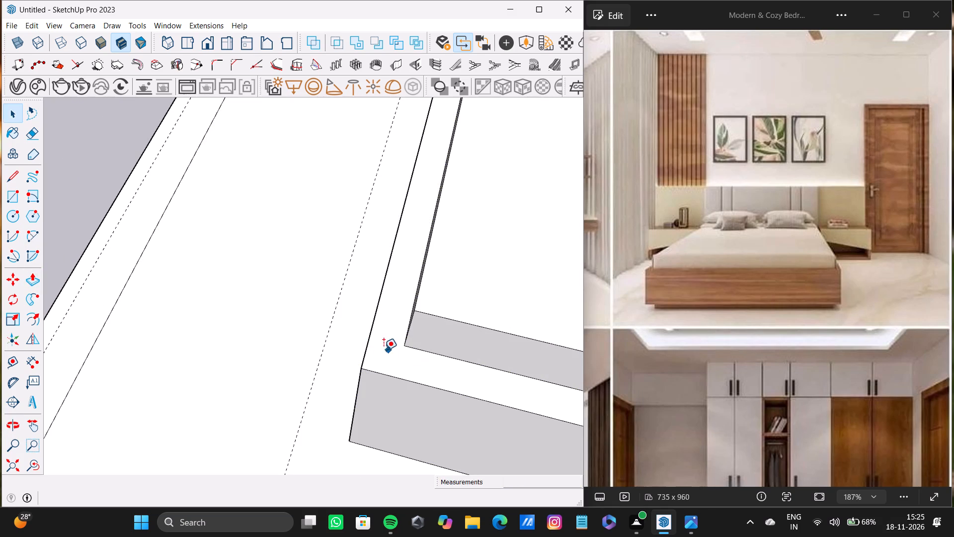
left_click(368, 337)
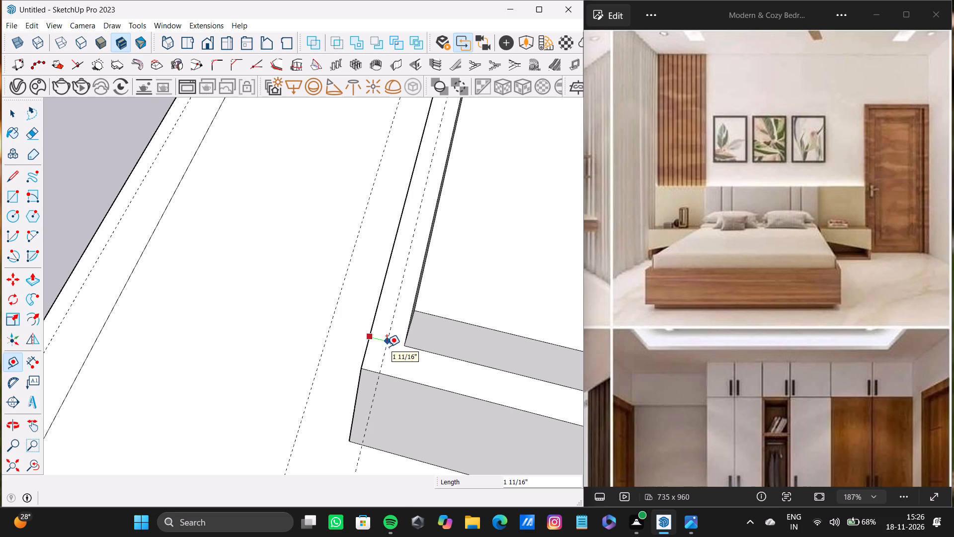
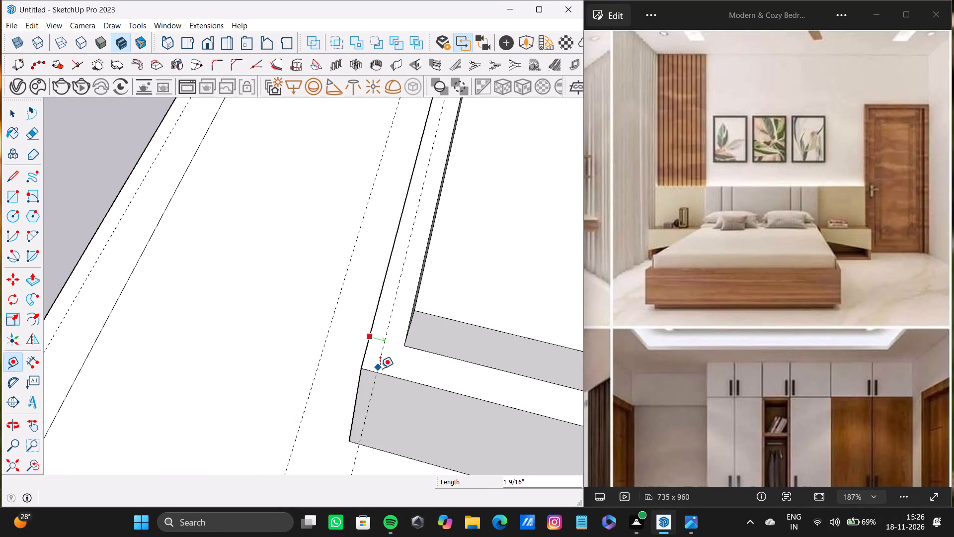
Place guide lines 2" inward from the bed base's long side edge and from its foot edge on the border ledge.
key("2")
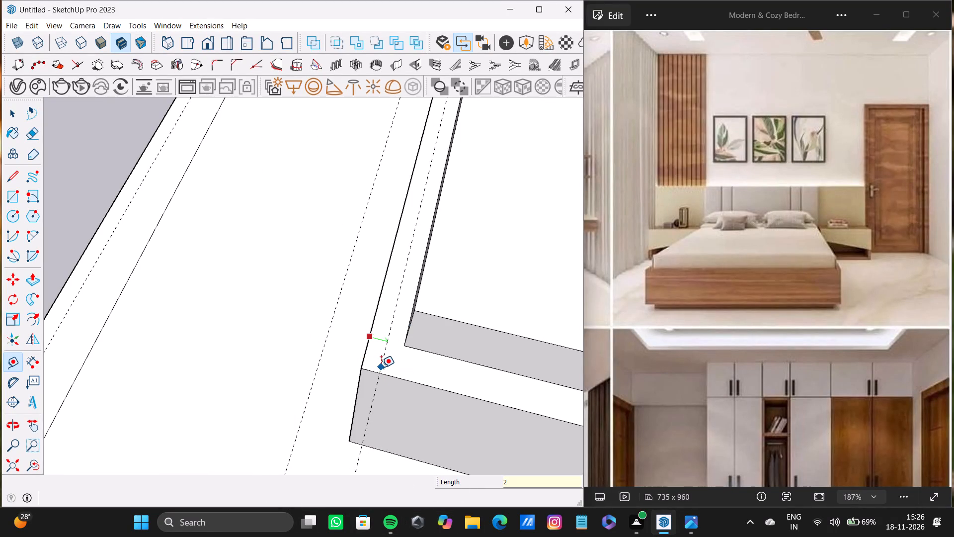
key("shift+quotedbl")
key("Return")
left_click(378, 373)
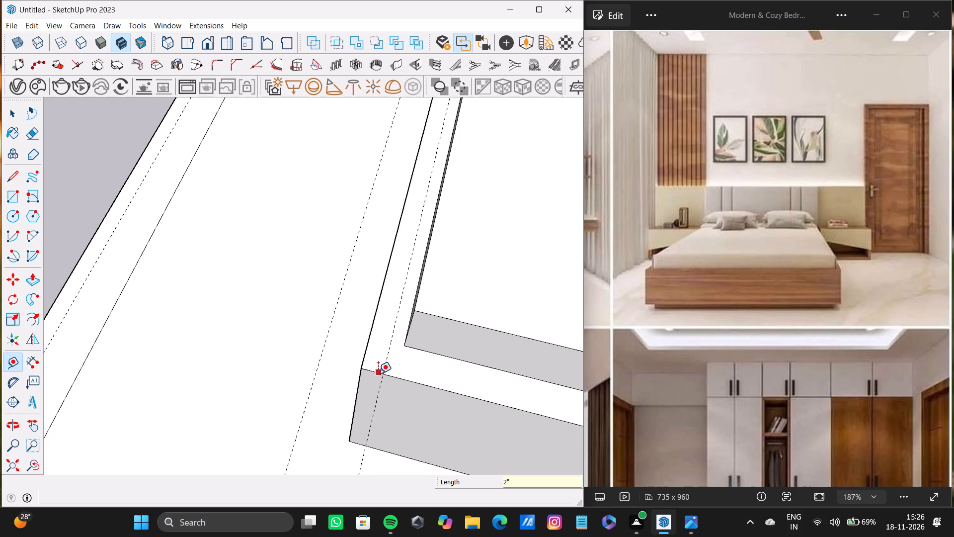
type("2\"")
key("Return")
Place a guide line 2" inward from the bed base's opposite long side edge, on the door side.
scroll(390, 347, "down", 8)
middle_click_drag(410, 349, 254, 354, "shift")
scroll(591, 384, "down", 3)
middle_click_drag(571, 381, 480, 375, "shift")
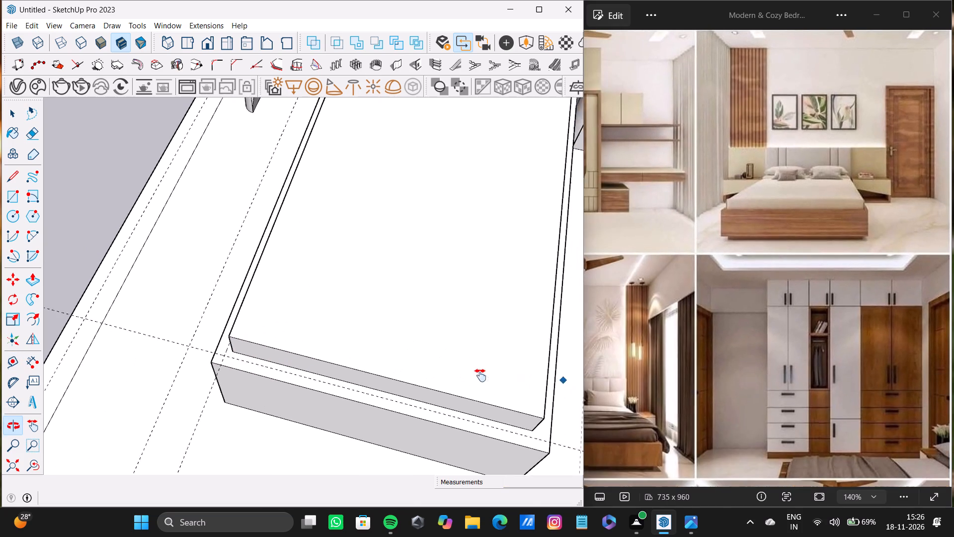
middle_click_drag(480, 375, 480, 374, "shift")
scroll(441, 430, "up", 7)
left_click_drag(452, 418, 444, 419)
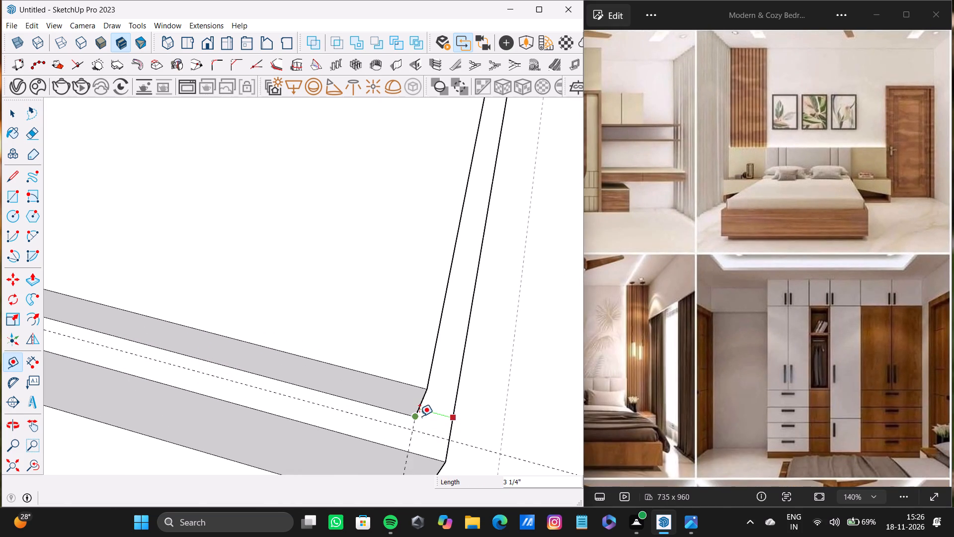
type("2\"")
key("Return")
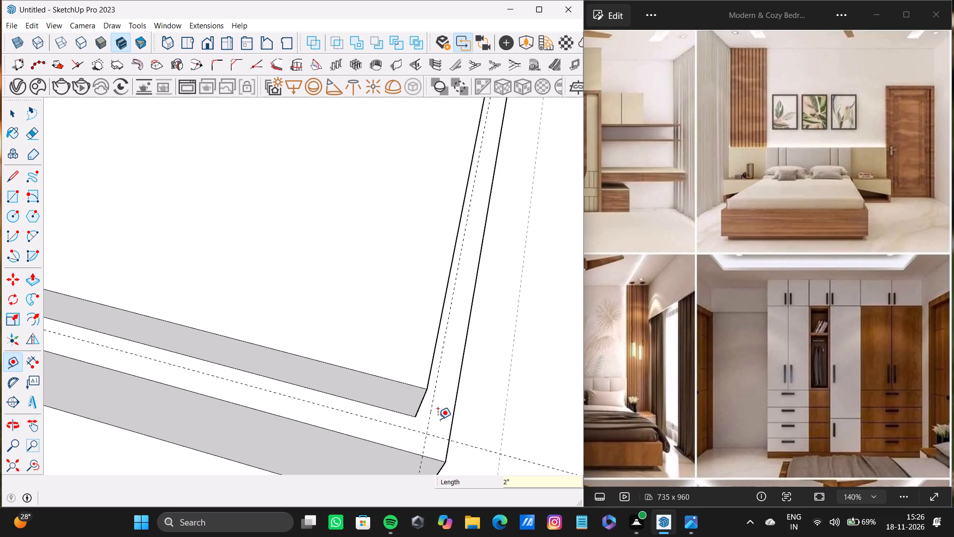
Draw a tangent corner arc between the 2" guide lines on the ledge's foot corner farthest from the door opening.
middle_click_drag(405, 420, 402, 359, "shift")
scroll(286, 348, "down", 4)
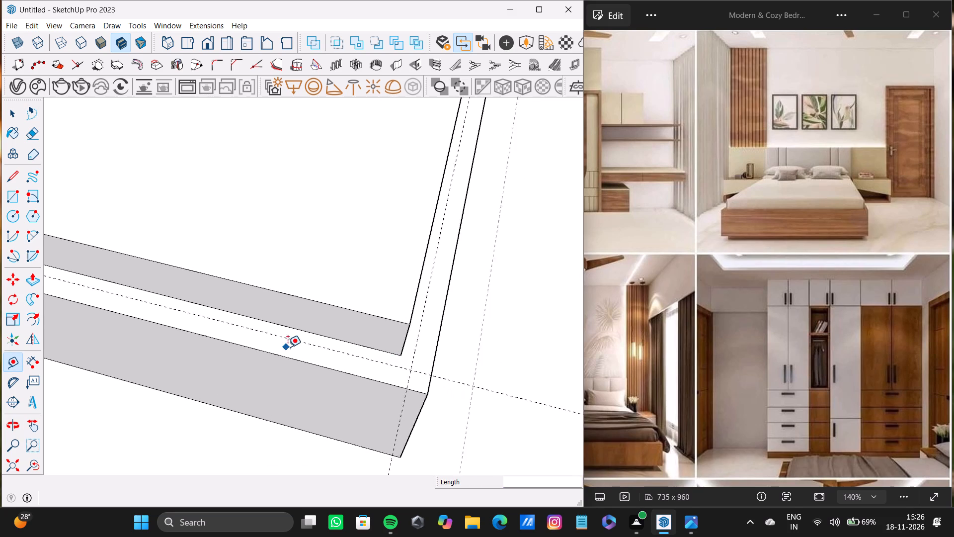
middle_click_drag(275, 318, 422, 366, "shift")
middle_click_drag(116, 288, 231, 329, "shift")
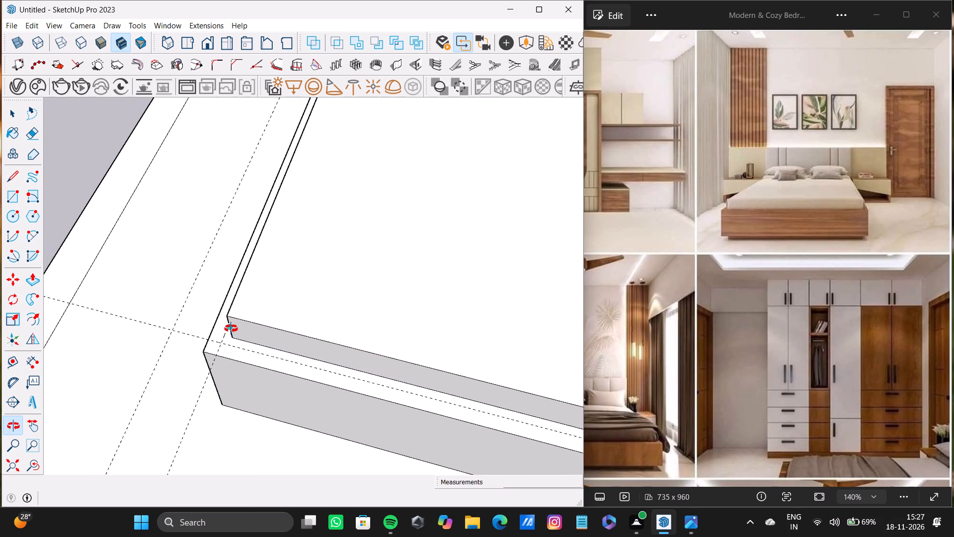
middle_click_drag(231, 329, 232, 329, "shift")
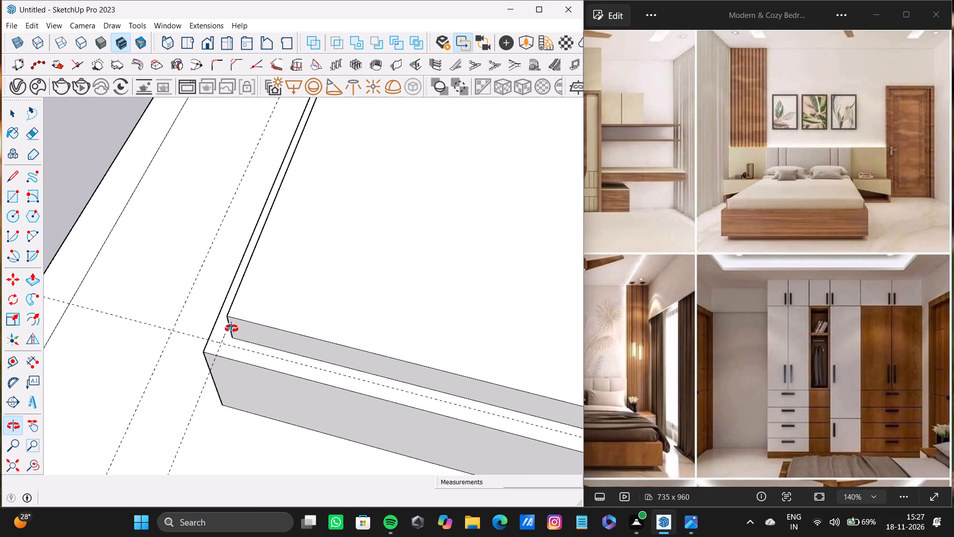
middle_click_drag(232, 329, 234, 330, "shift")
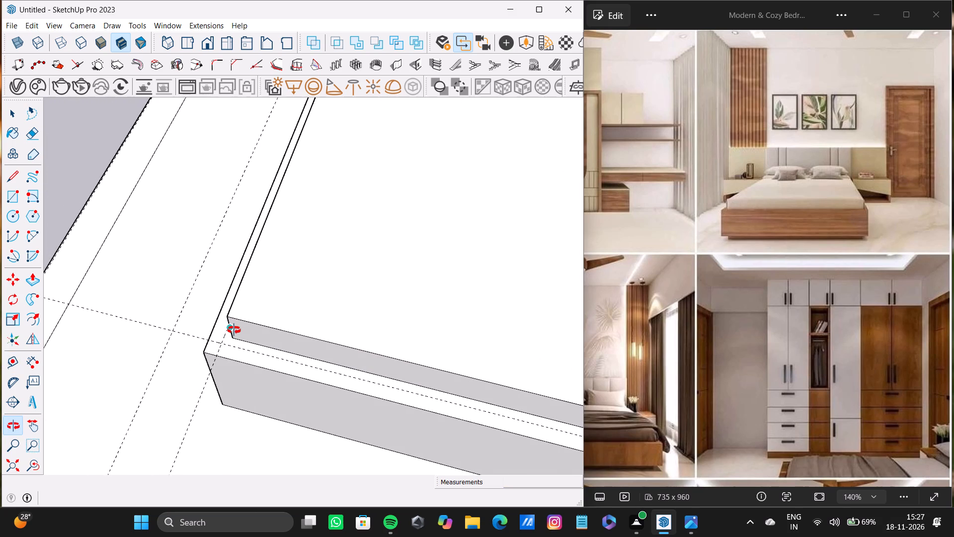
middle_click_drag(234, 330, 236, 334, "shift")
key("a")
scroll(216, 343, "up", 3)
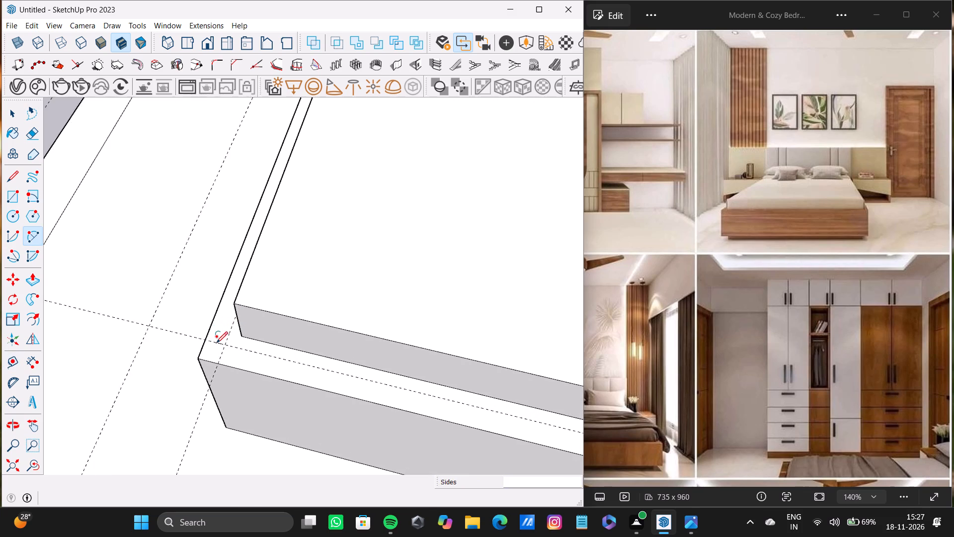
scroll(216, 343, "up", 11)
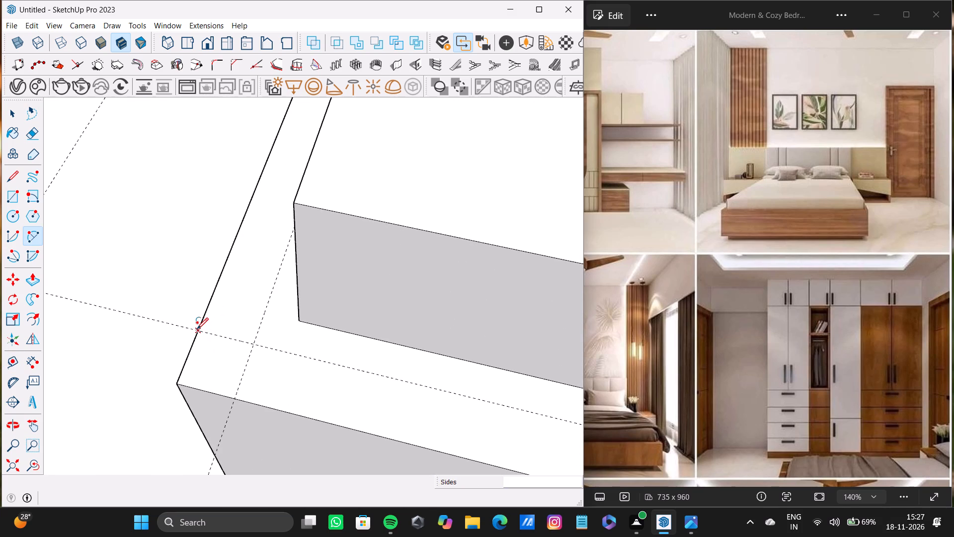
left_click(197, 329)
left_click(234, 400)
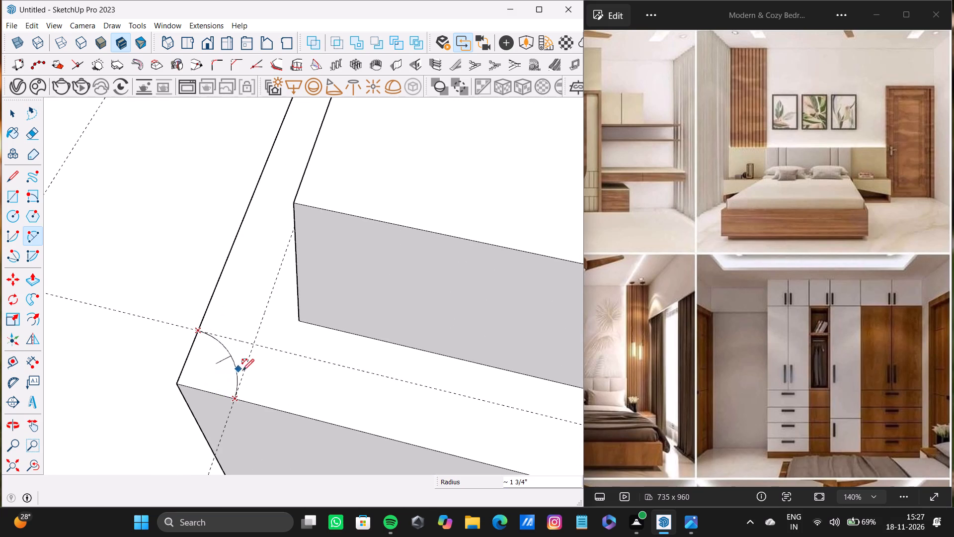
left_click(203, 384)
Push/Pull the corner piece outside the arc down 1' 9 1/8" to the bottom of the bed base.
key("space")
left_click(198, 381)
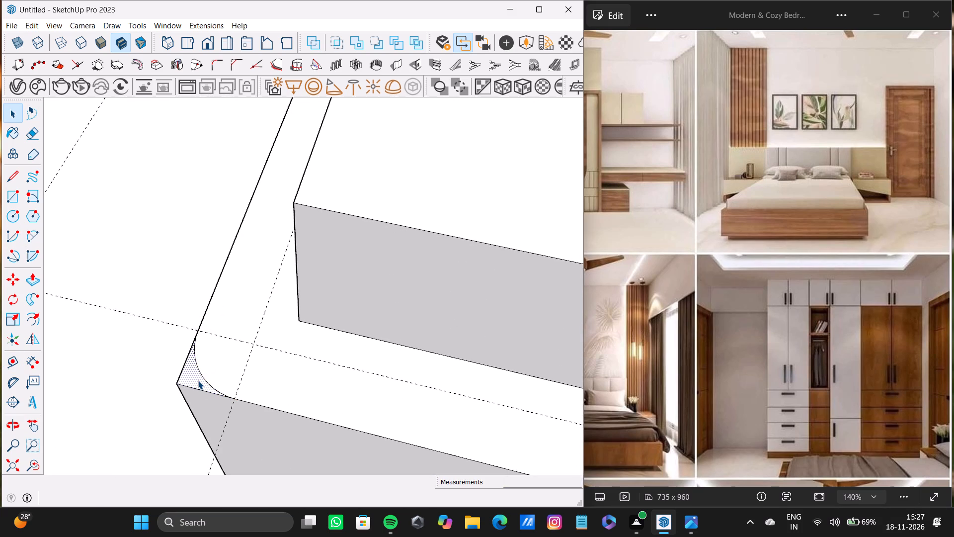
key("p")
middle_click_drag(217, 377, 220, 298, "shift")
left_click_drag(197, 291, 244, 425)
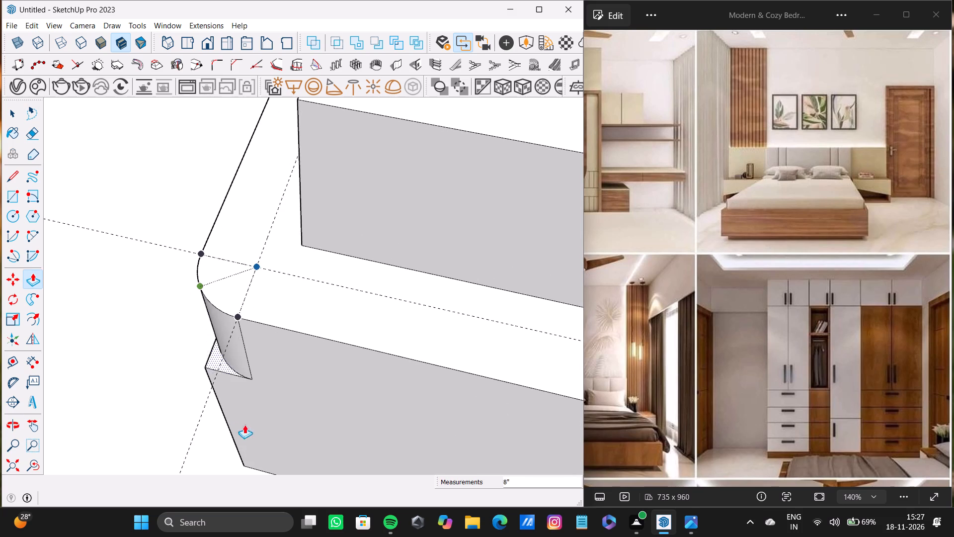
left_click_drag(244, 425, 265, 472)
Draw a 2" radius corner arc between the guide lines on the ledge's foot corner nearest the door opening.
middle_click_drag(271, 436, 105, 353)
scroll(333, 359, "down", 9)
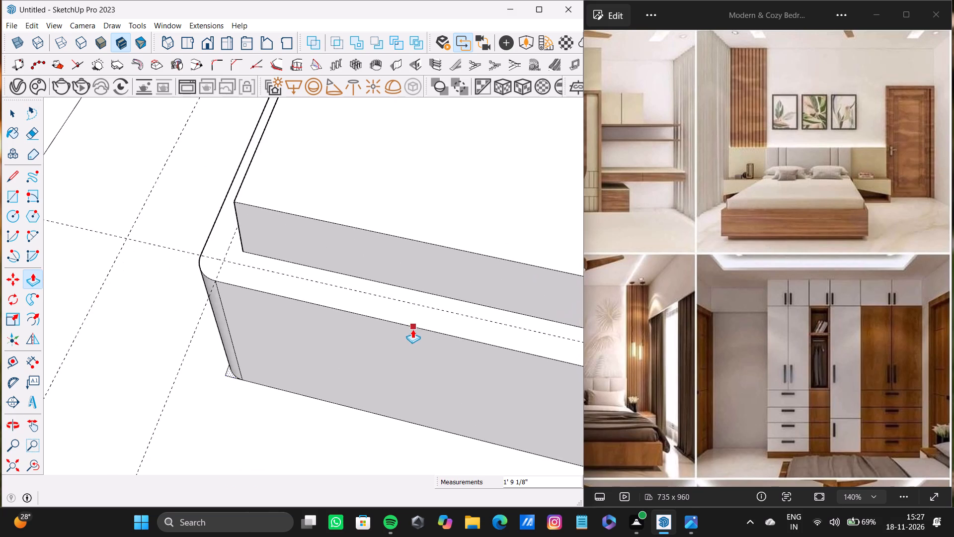
middle_click_drag(413, 328, 257, 337, "shift")
scroll(316, 361, "down", 3)
middle_click_drag(421, 384, 266, 322, "shift")
scroll(428, 345, "down", 4)
middle_click_drag(428, 345, 358, 317, "shift")
scroll(410, 328, "up", 4)
key("a")
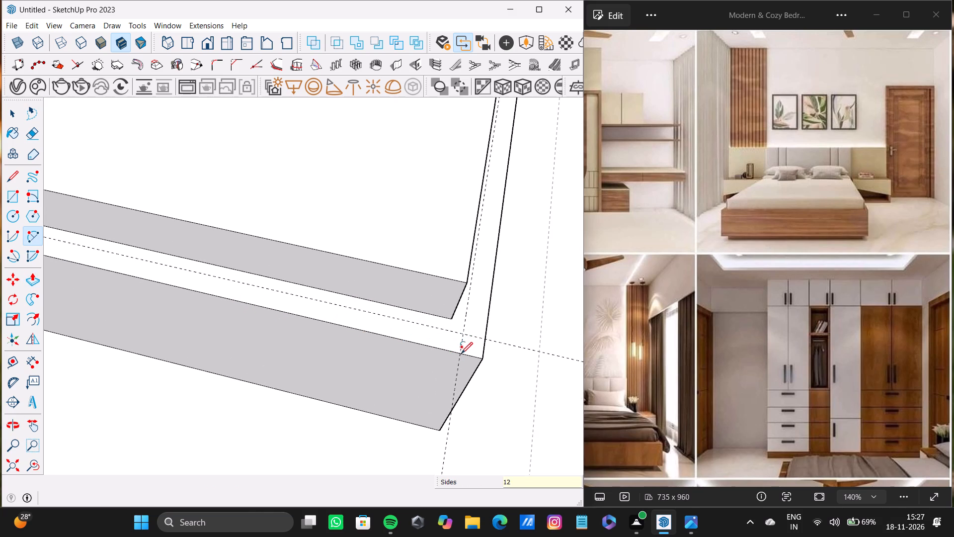
scroll(460, 355, "up", 4)
middle_click_drag(460, 355, 407, 349, "shift")
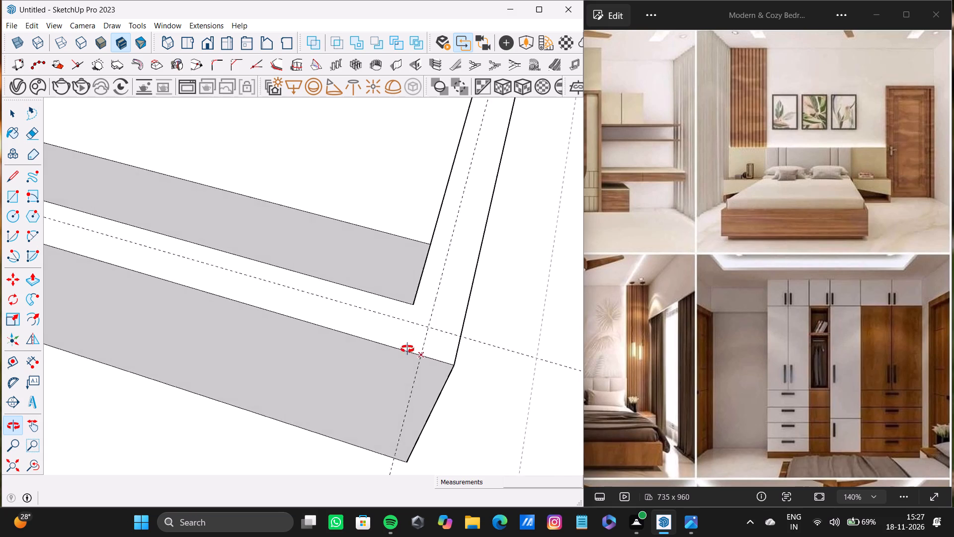
middle_click_drag(407, 349, 391, 358, "shift")
scroll(426, 359, "up", 6)
left_click_drag(410, 365, 415, 365)
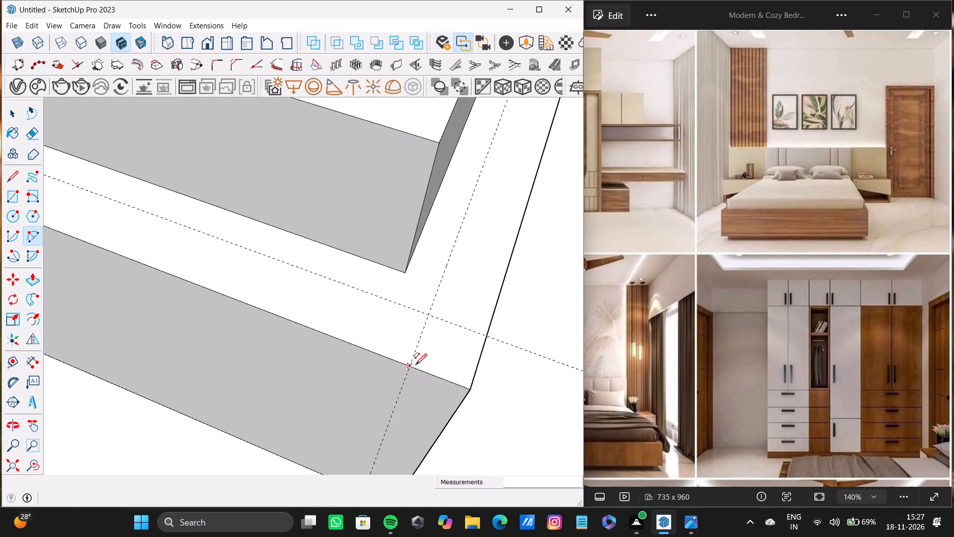
left_click_drag(415, 365, 419, 364)
left_click(484, 338)
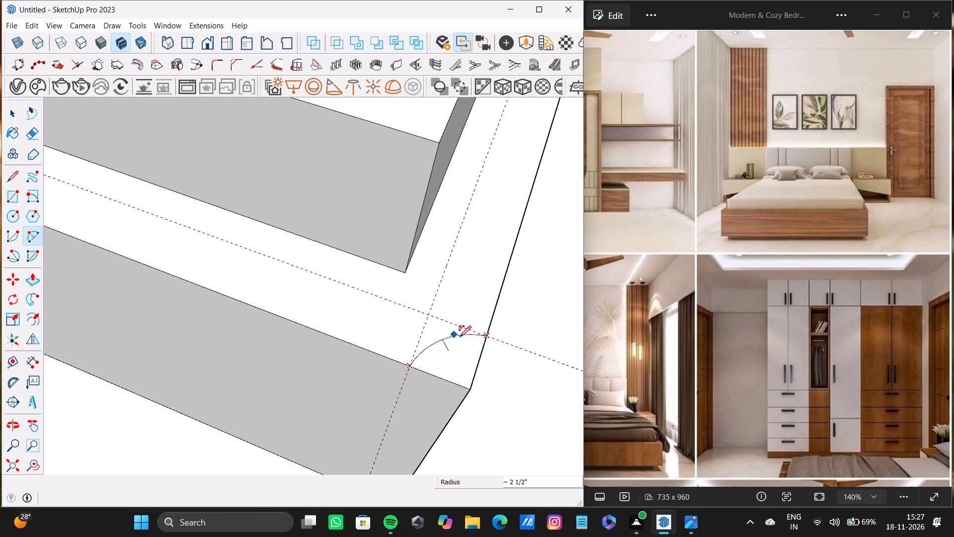
left_click(473, 358)
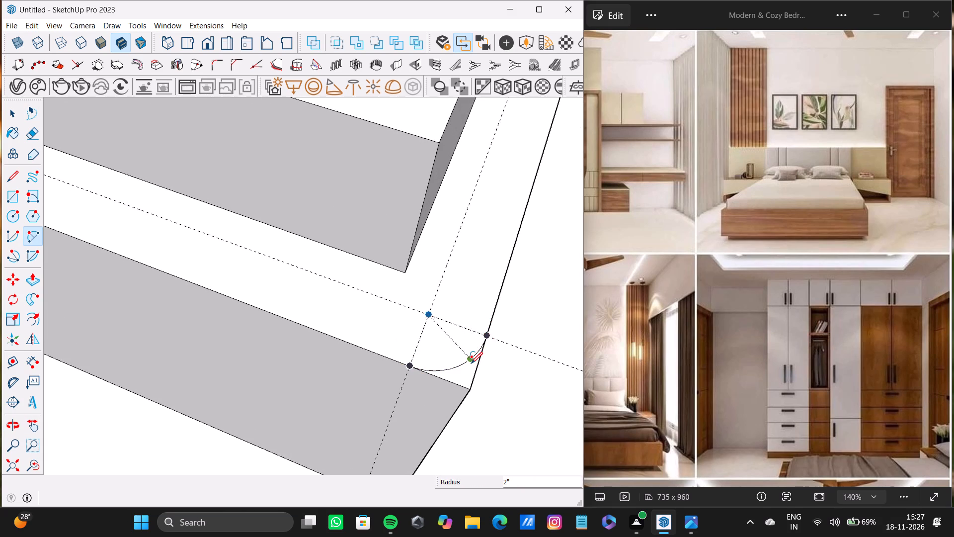
Push/Pull the door-side corner piece outside the arc down 1' 9 1/8" to the bottom of the bed base.
key("space")
left_click(459, 374)
key("p")
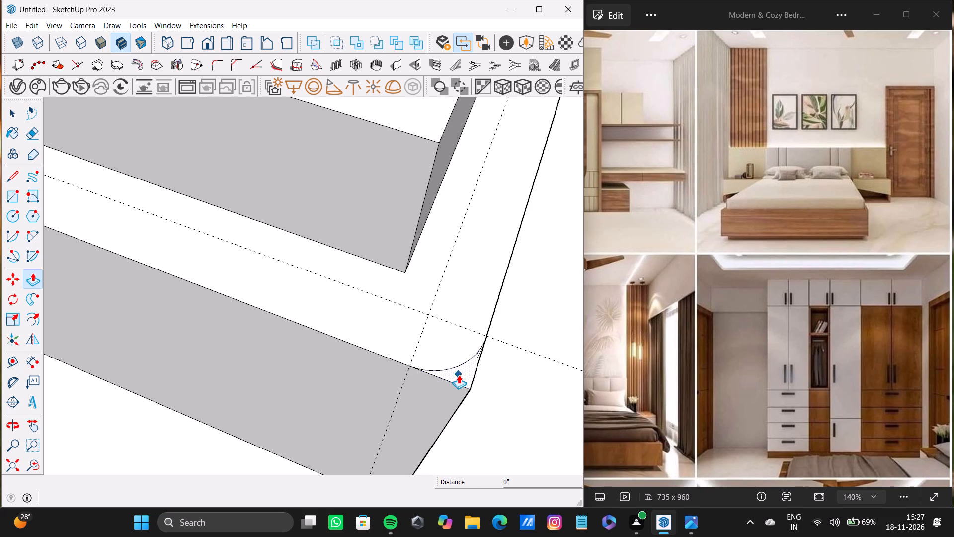
middle_click_drag(459, 375, 454, 328, "shift")
left_click_drag(454, 324, 418, 490)
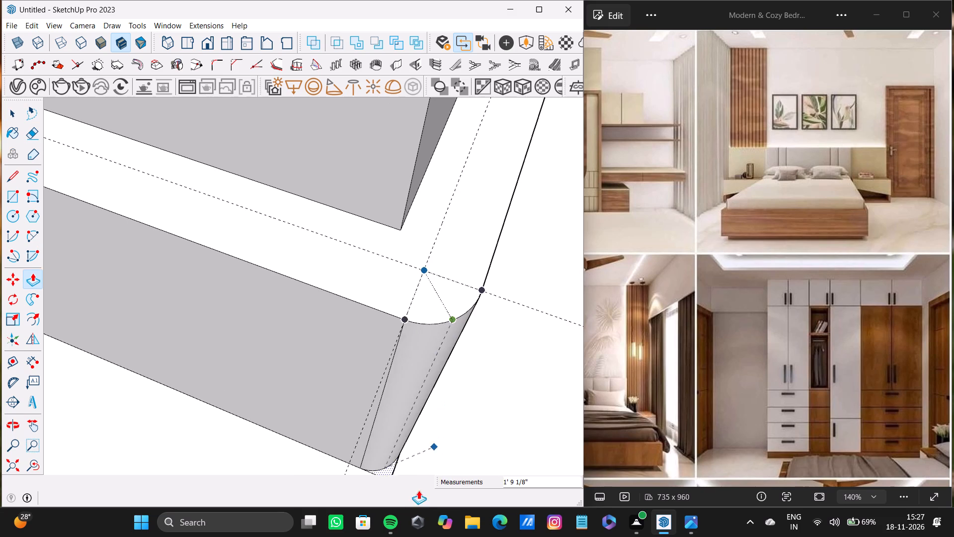
left_click_drag(418, 490, 414, 496)
Delete the two leftover edges on the floor outside the rounded door-side foot corner.
middle_click_drag(341, 431, 371, 426)
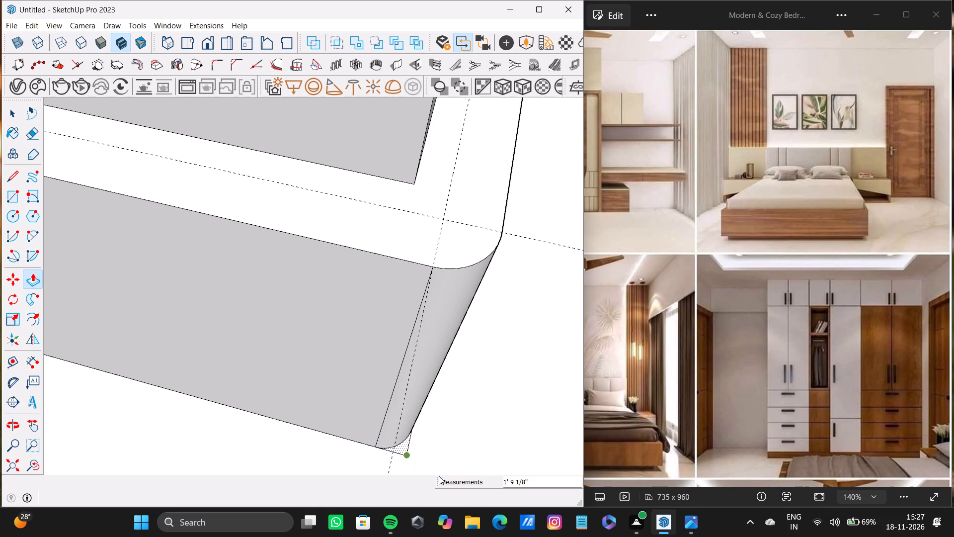
key("space")
scroll(401, 448, "up", 6)
left_click(397, 457)
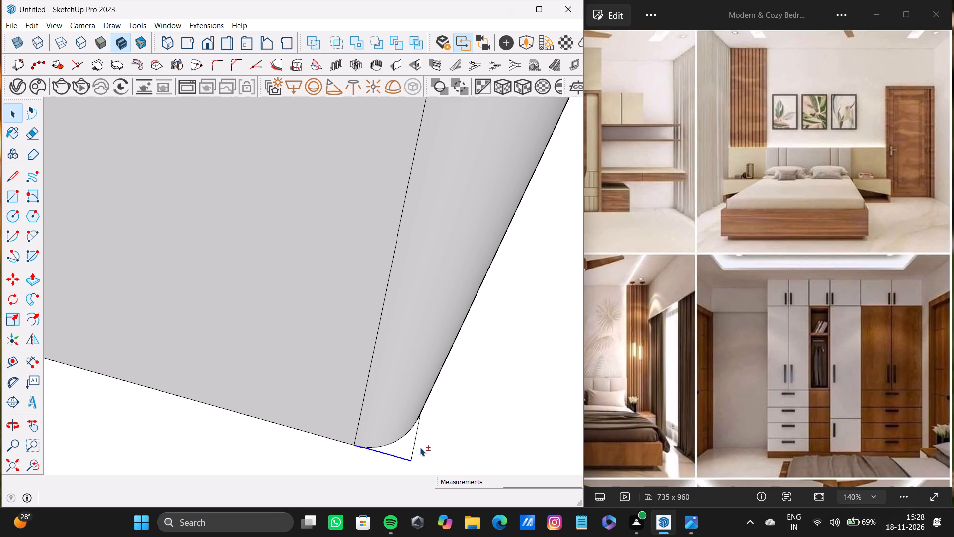
left_click(411, 453, "shift")
key("shift+Delete")
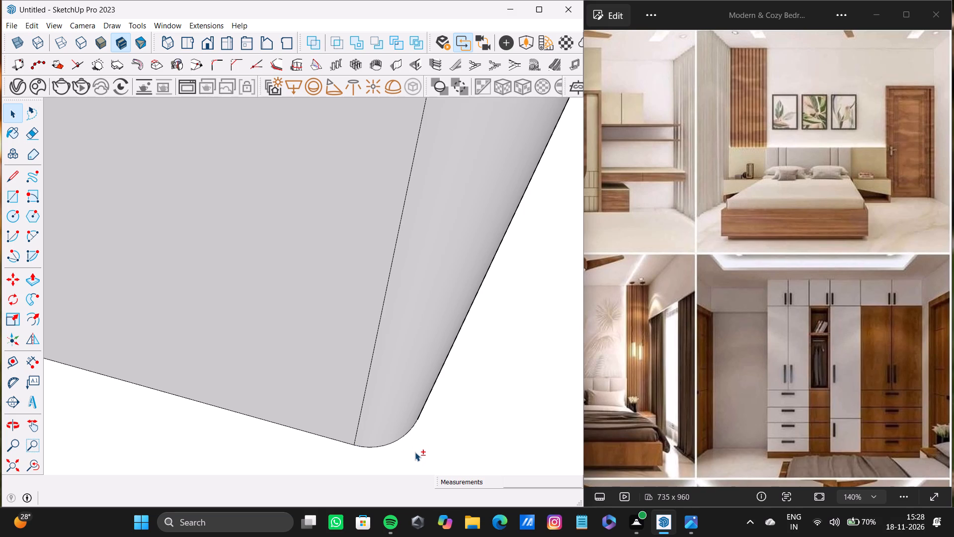
Delete the two leftover floor edges outside the rounded foot corner farthest from the door opening.
scroll(277, 375, "down", 18)
middle_click_drag(223, 326, 384, 315, "shift")
middle_click_drag(172, 261, 330, 275, "shift")
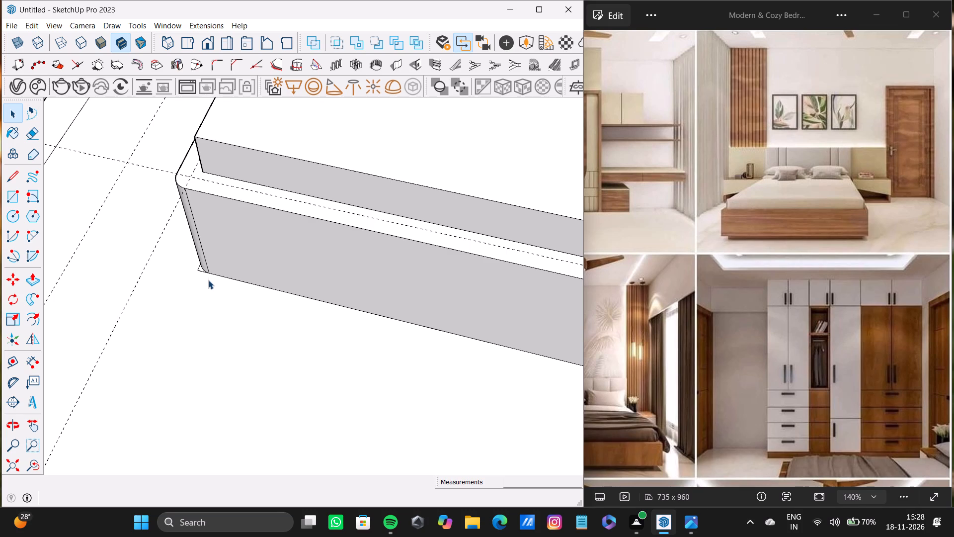
scroll(200, 269, "up", 15)
middle_click_drag(200, 268, 244, 263)
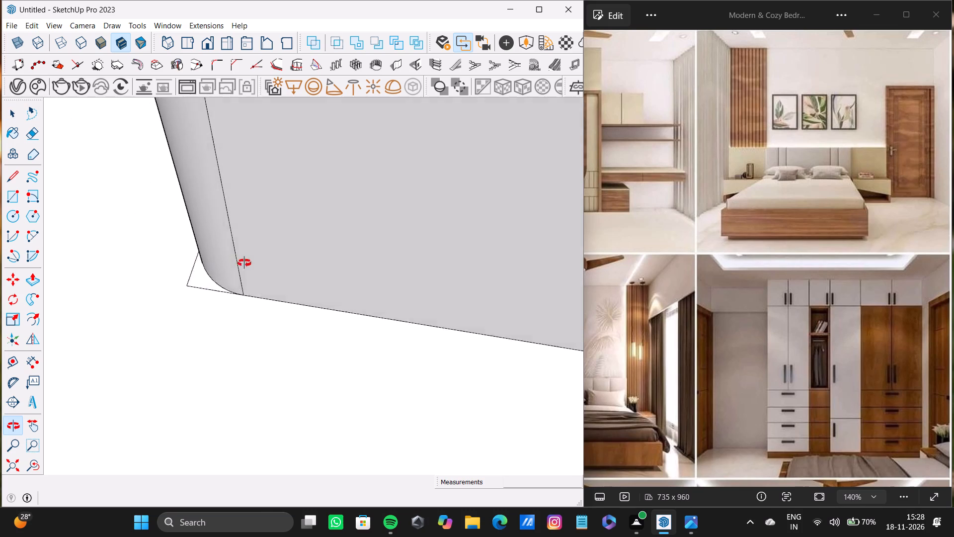
middle_click_drag(244, 263, 274, 272)
scroll(224, 298, "up", 4)
scroll(182, 300, "up", 2, "shift")
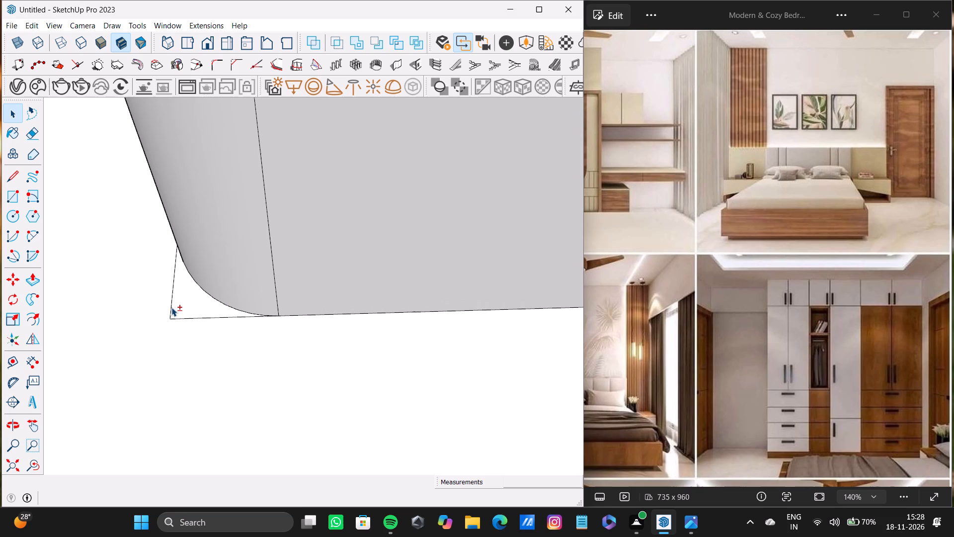
left_click(172, 308, "shift")
left_click(189, 317, "shift")
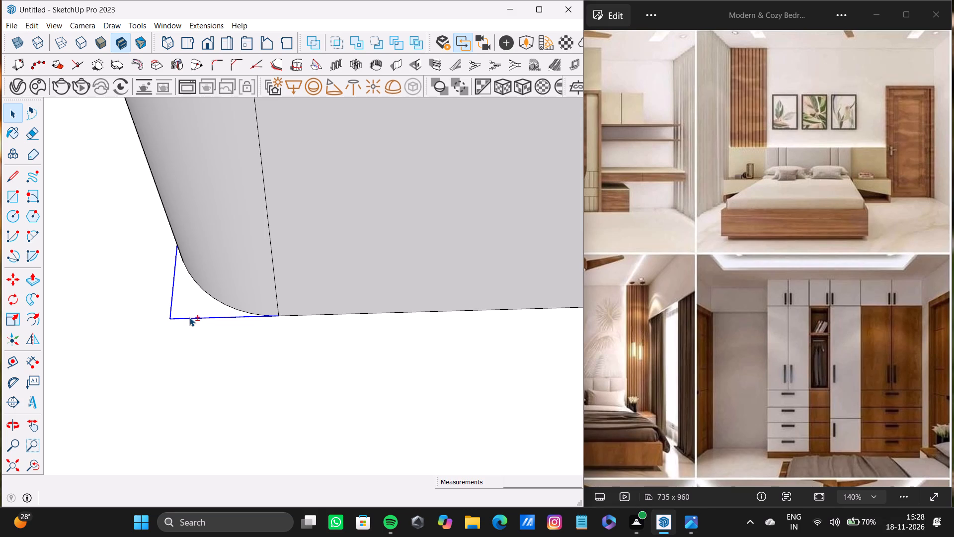
key("shift+Delete")
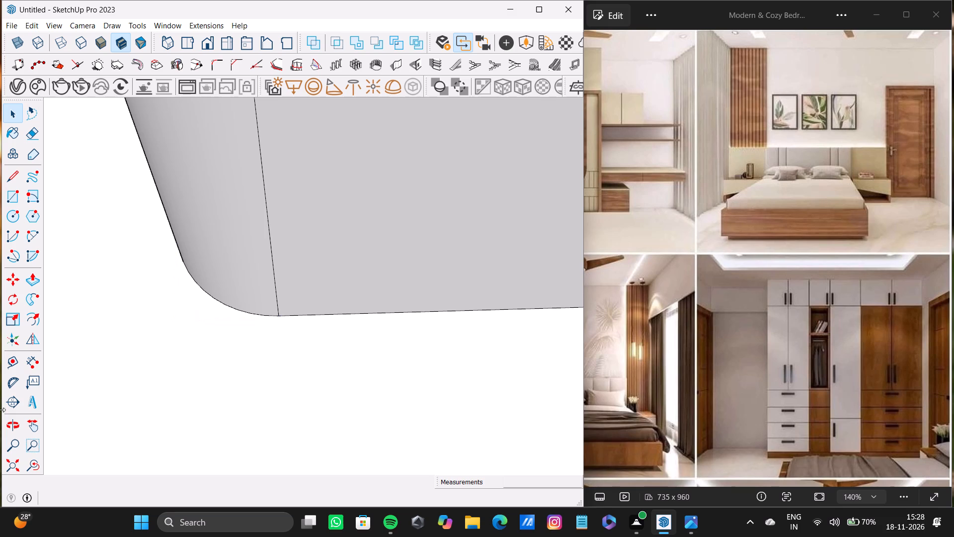
Examine the bed and its rounded foot corners within the whole room from several angles.
left_click(12, 466)
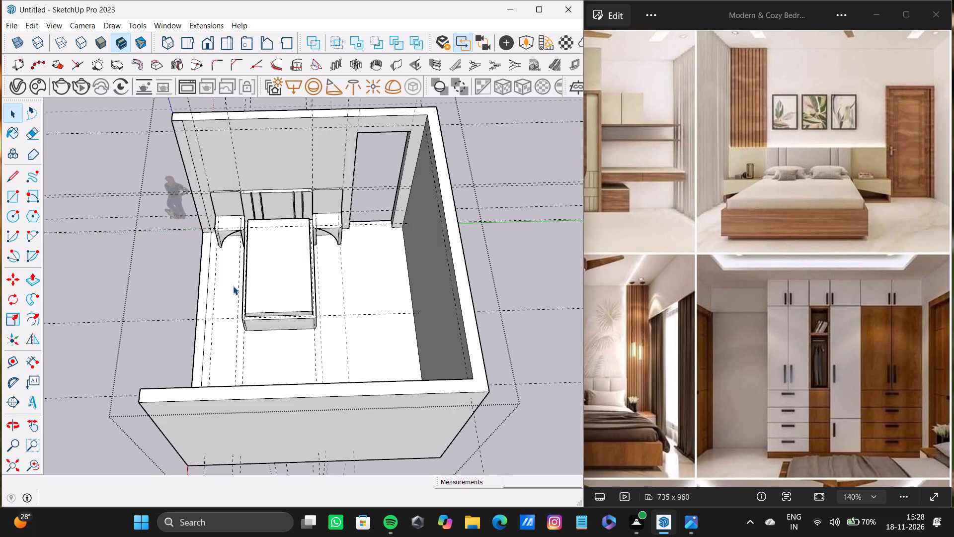
scroll(288, 357, "down", 8)
middle_click_drag(266, 309, 269, 345, "shift")
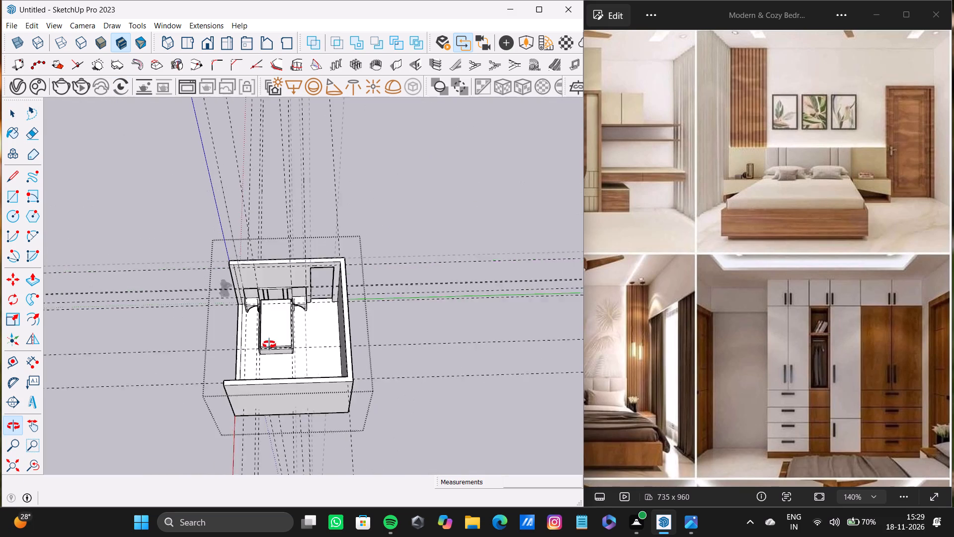
middle_click_drag(269, 345, 259, 373, "shift")
scroll(279, 350, "up", 13)
middle_click_drag(252, 305, 483, 139)
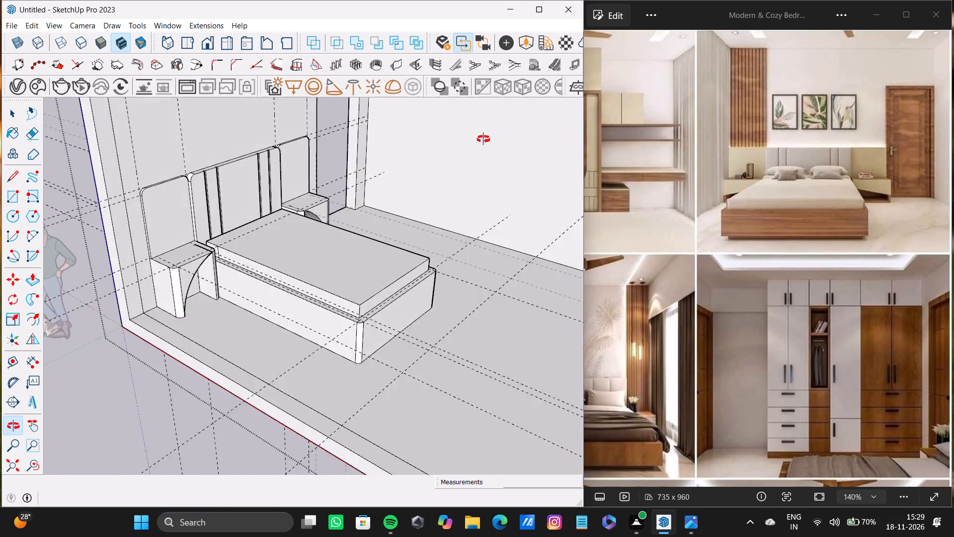
middle_click_drag(483, 139, 301, 303)
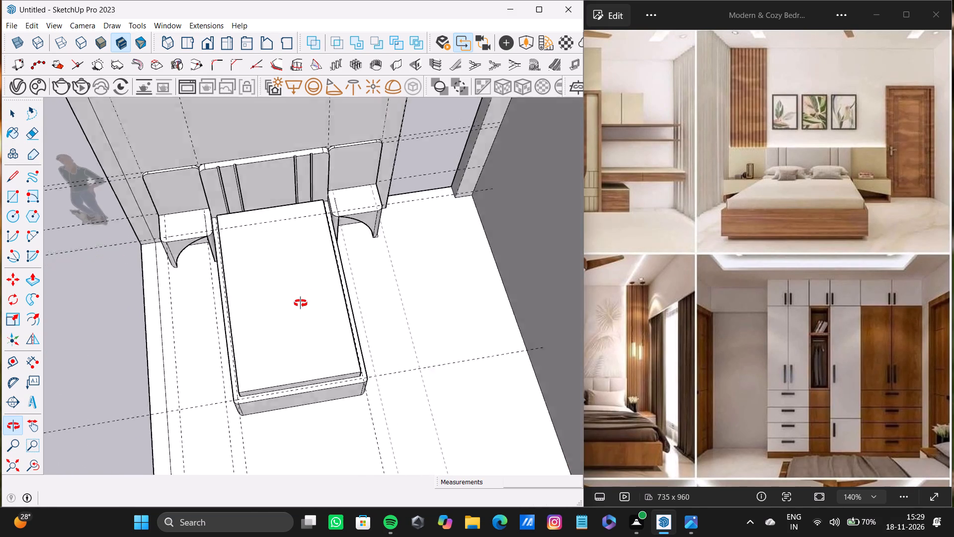
middle_click_drag(301, 303, 314, 312)
scroll(275, 399, "up", 4)
middle_click_drag(227, 451, 358, 331)
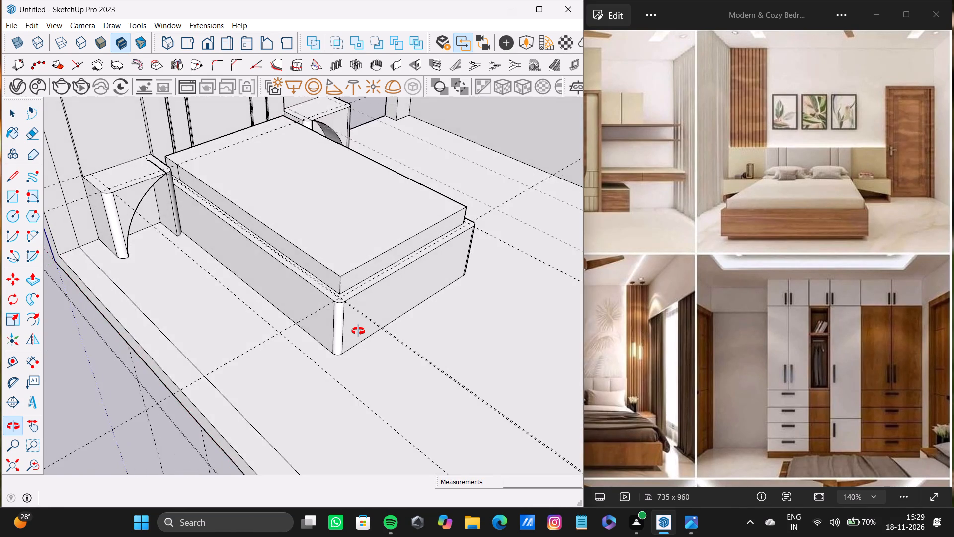
Undo the rounding of both foot corners of the bed base, back to the plain square-cornered block.
middle_click_drag(358, 331, 351, 310)
scroll(349, 341, "up", 4)
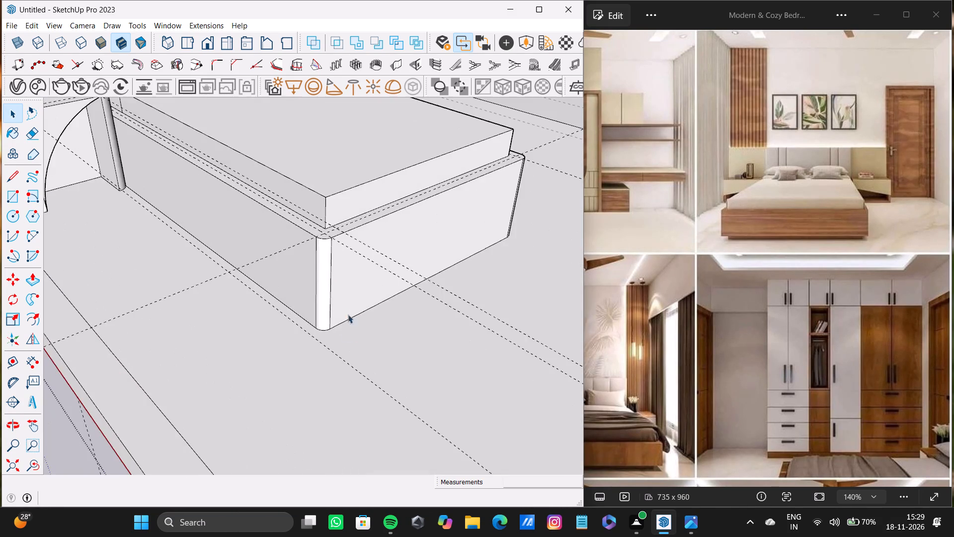
middle_click_drag(349, 306, 233, 294)
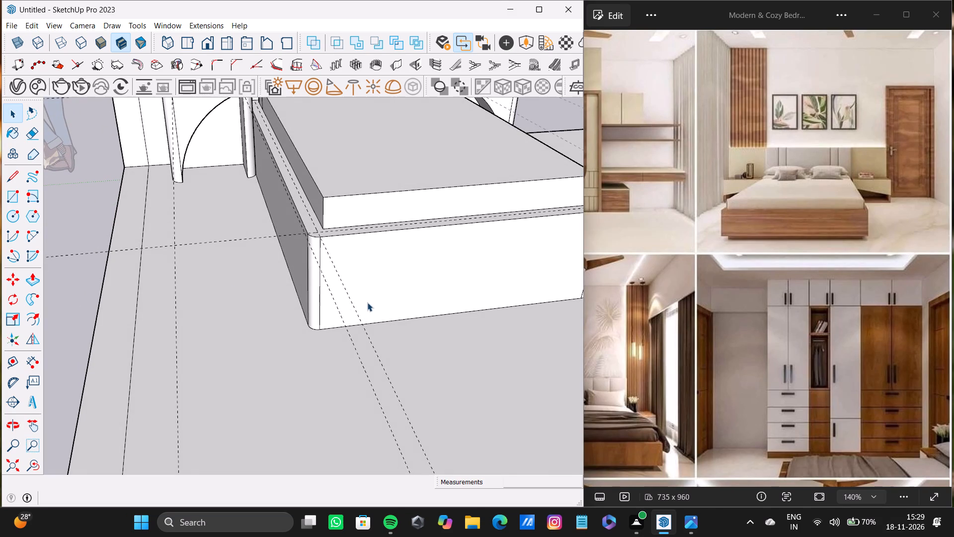
key("ctrl+z")
key("ctrl+z")
key("ctrl+z")
key("ctrl+z")
scroll(392, 266, "down", 3)
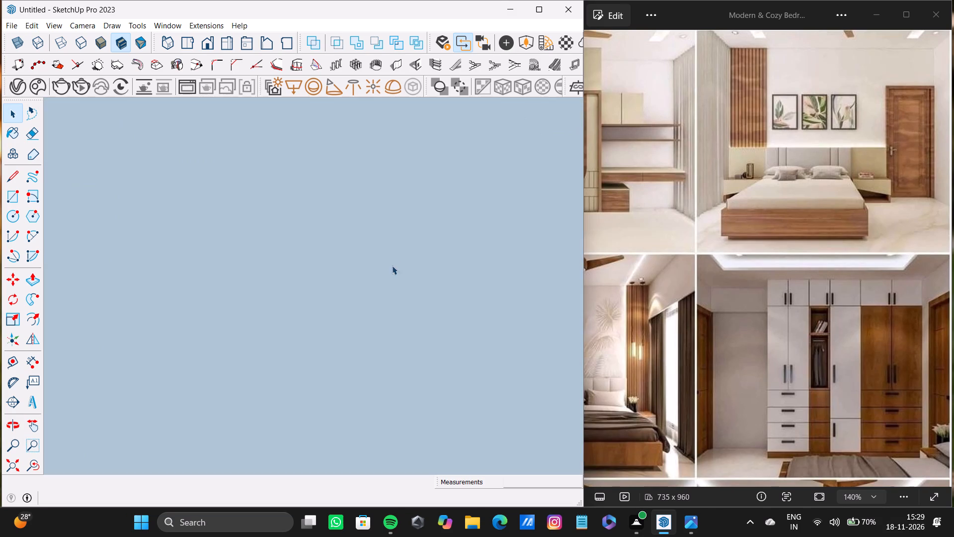
middle_click_drag(392, 266, 356, 293)
left_click(19, 468)
middle_click_drag(310, 352, 281, 435)
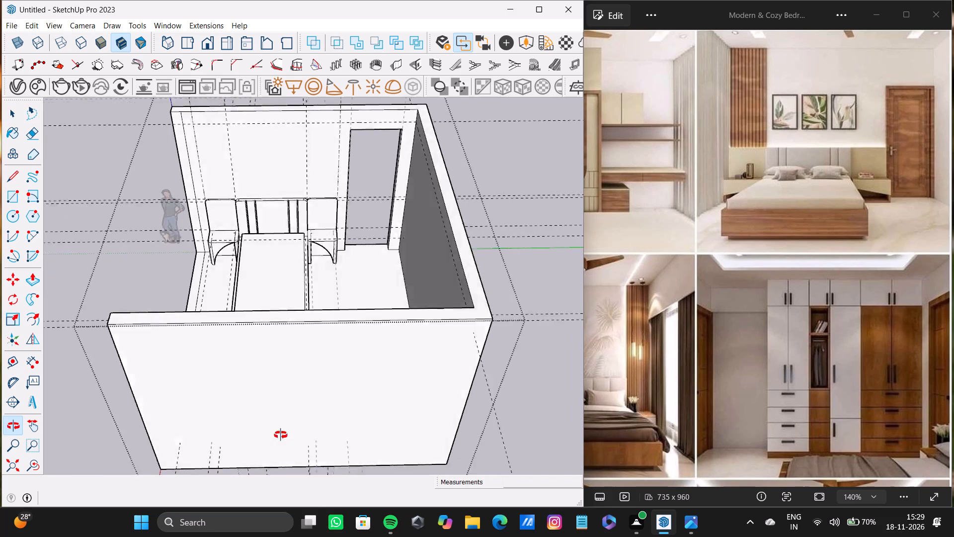
middle_click_drag(281, 435, 280, 436)
scroll(248, 333, "up", 9)
scroll(197, 320, "up", 4)
key("ctrl+z")
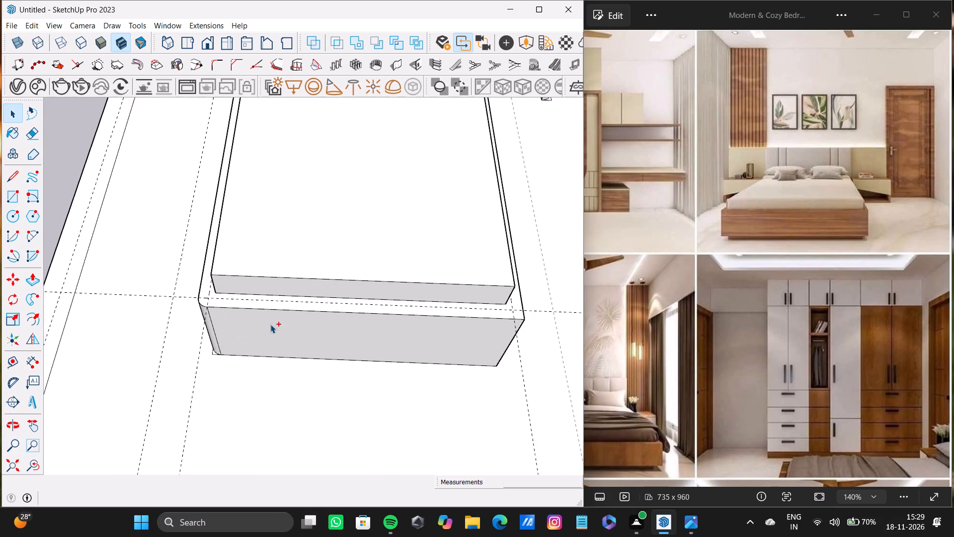
key("ctrl+z")
key("ctrl+z")
Place a guide line 6" above the bottom edge of the bed base's foot face.
middle_click_drag(254, 351, 265, 337)
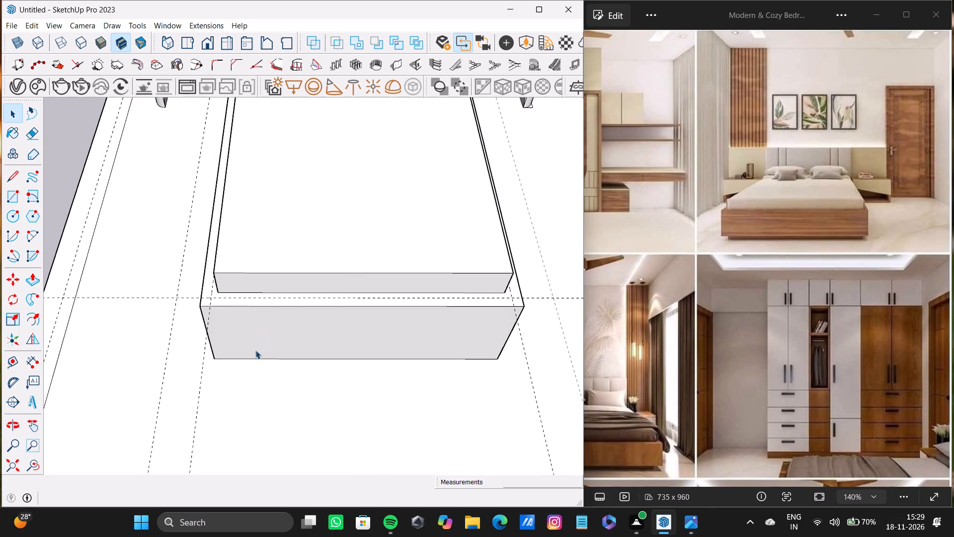
key("t")
scroll(218, 355, "up", 1)
middle_click_drag(219, 355, 235, 323)
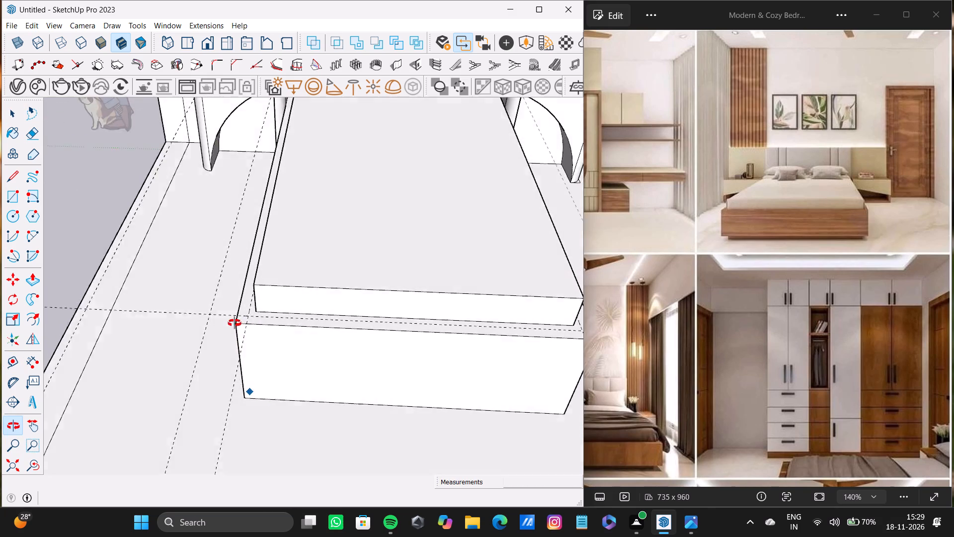
middle_click_drag(235, 323, 238, 325)
scroll(266, 374, "up", 3)
middle_click_drag(317, 392, 276, 322)
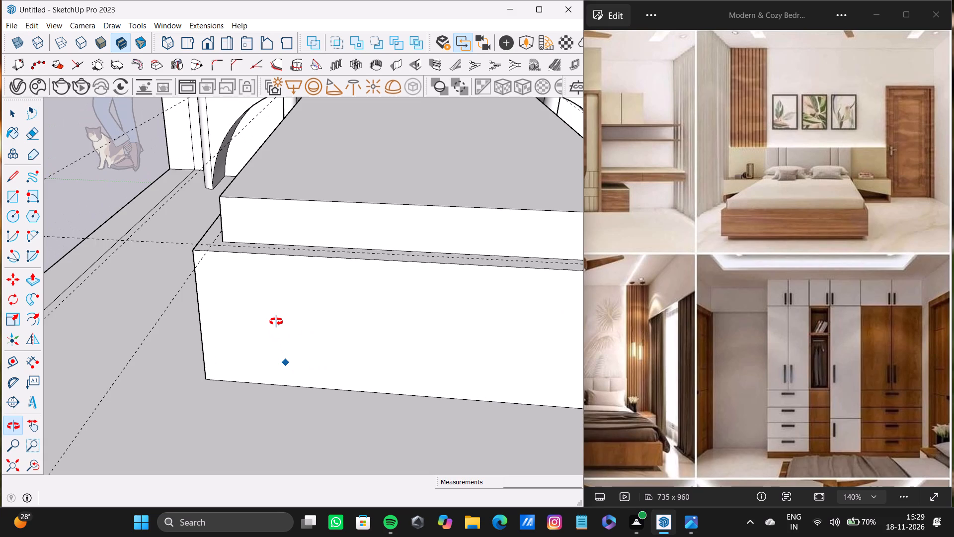
middle_click_drag(276, 322, 273, 306)
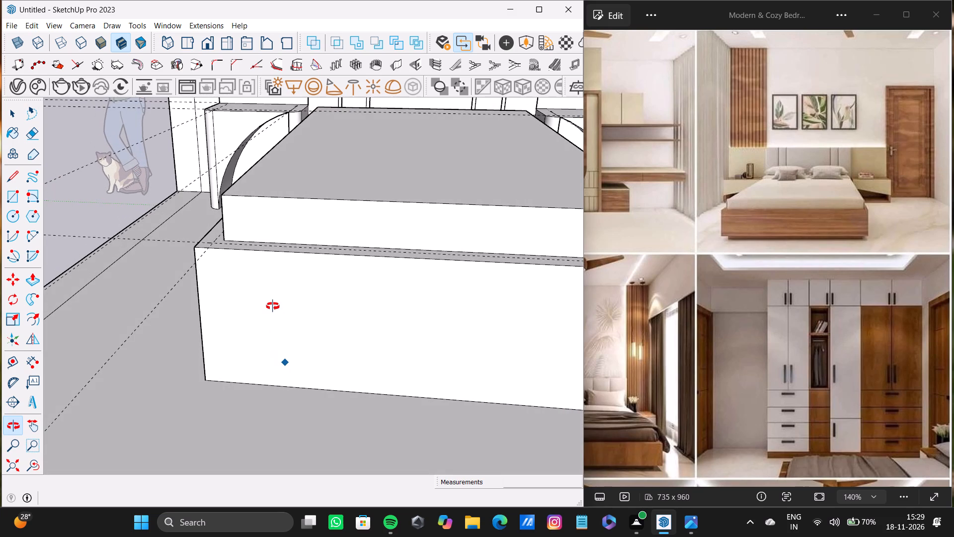
middle_click_drag(273, 306, 273, 306)
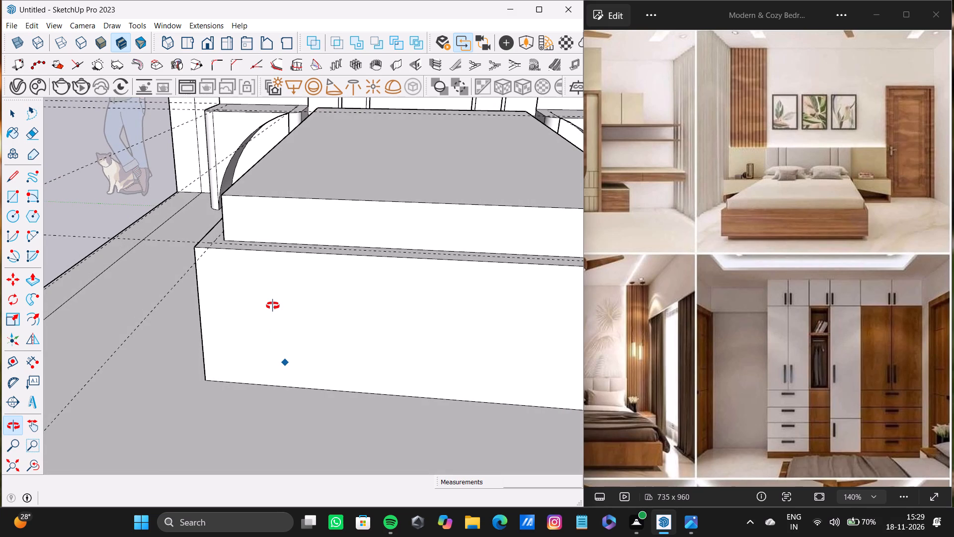
middle_click_drag(273, 306, 236, 263)
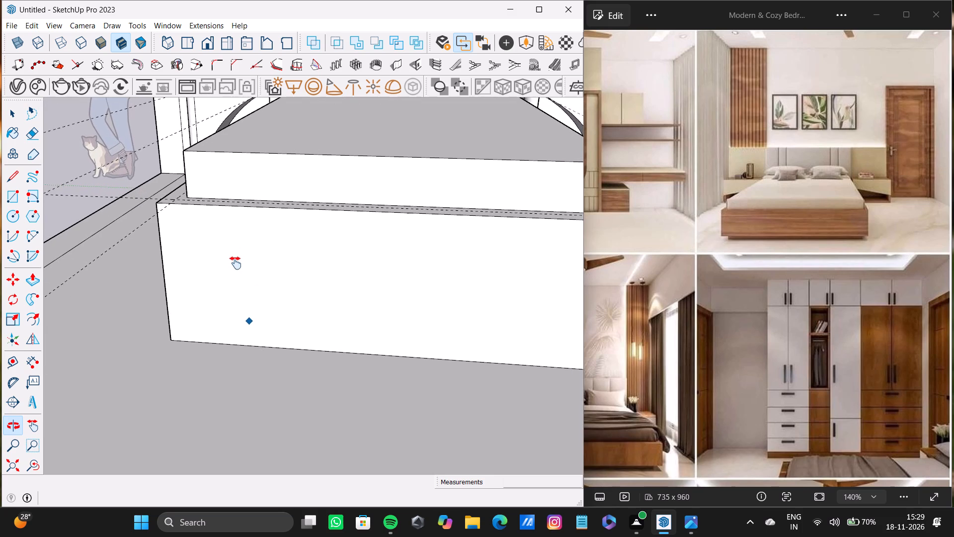
middle_click_drag(236, 263, 235, 265)
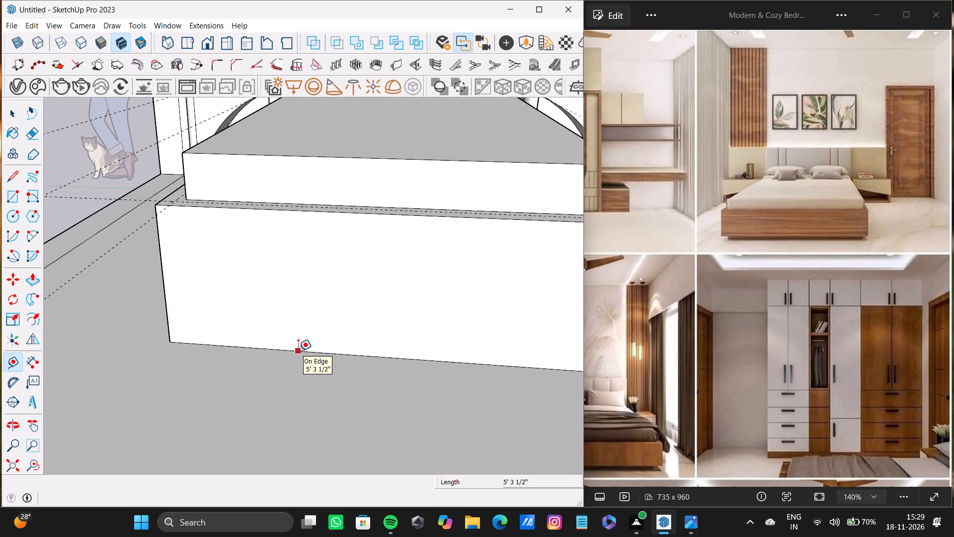
left_click(333, 352)
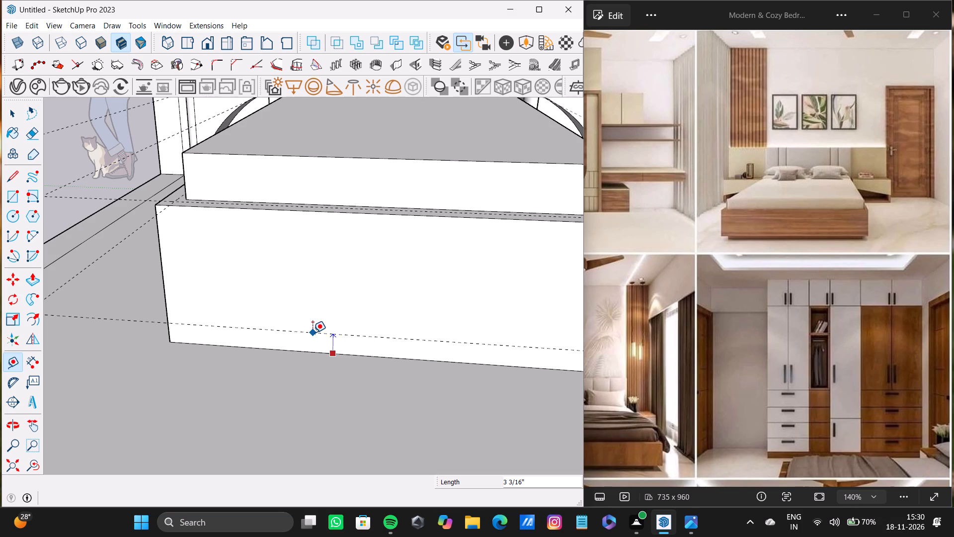
type("6\"")
key("Return")
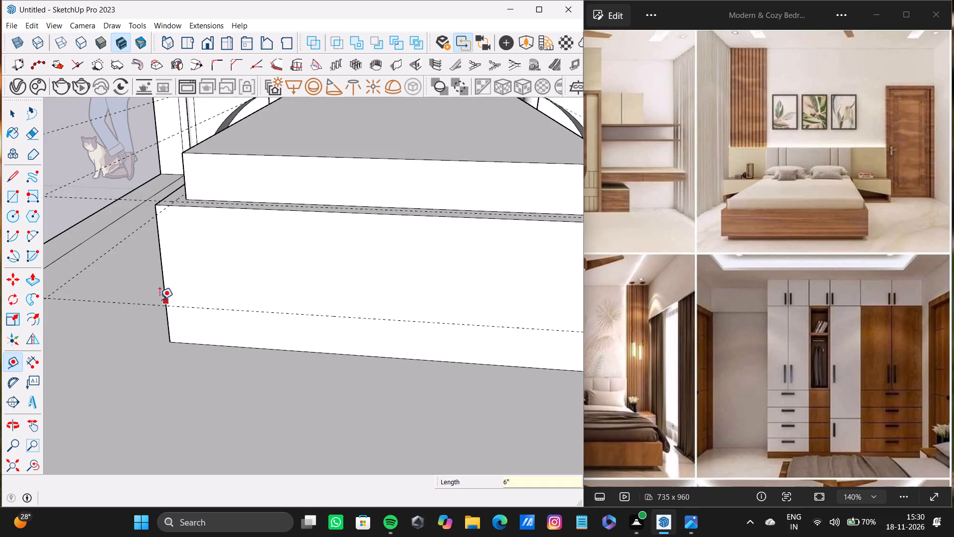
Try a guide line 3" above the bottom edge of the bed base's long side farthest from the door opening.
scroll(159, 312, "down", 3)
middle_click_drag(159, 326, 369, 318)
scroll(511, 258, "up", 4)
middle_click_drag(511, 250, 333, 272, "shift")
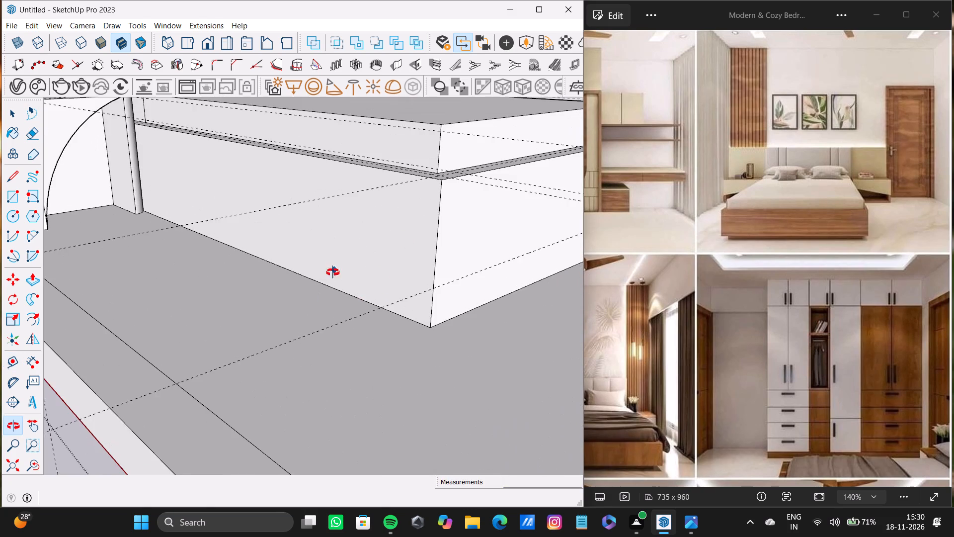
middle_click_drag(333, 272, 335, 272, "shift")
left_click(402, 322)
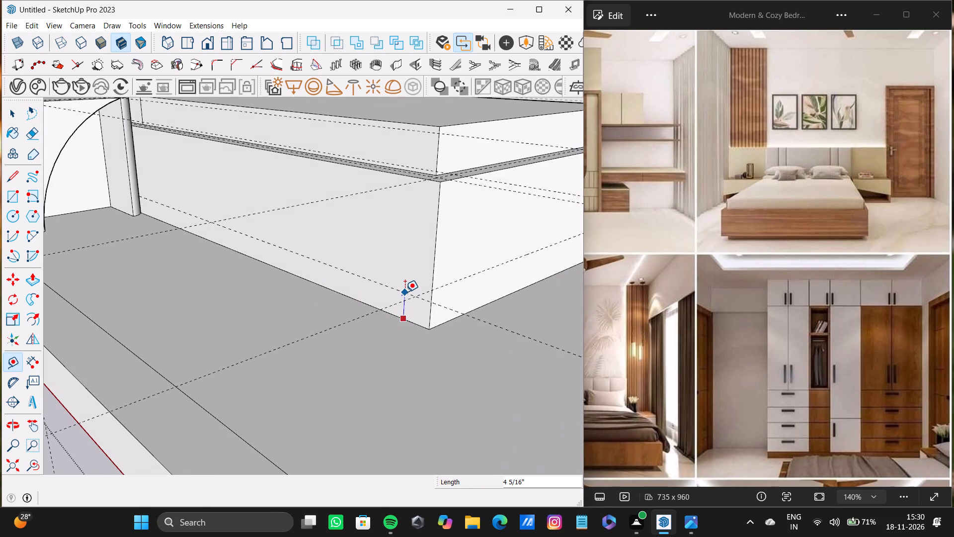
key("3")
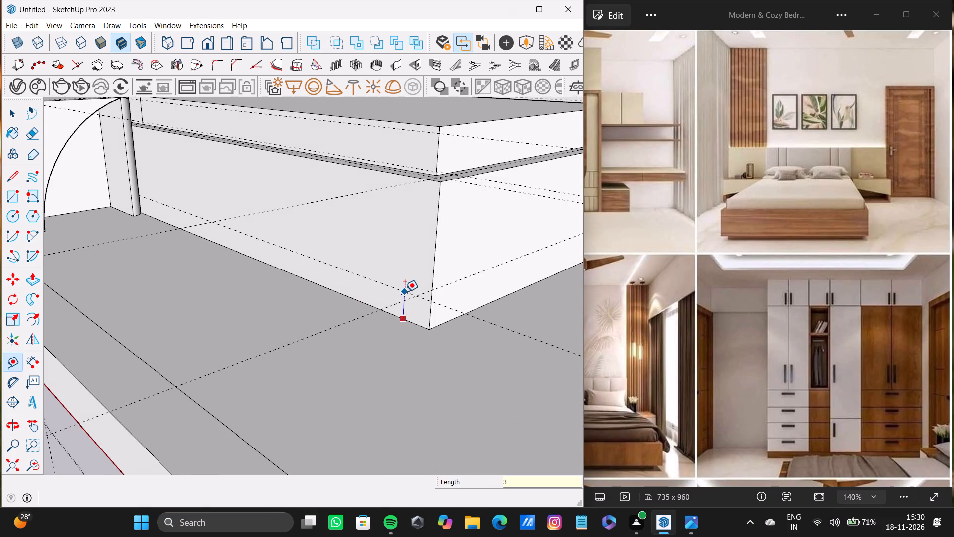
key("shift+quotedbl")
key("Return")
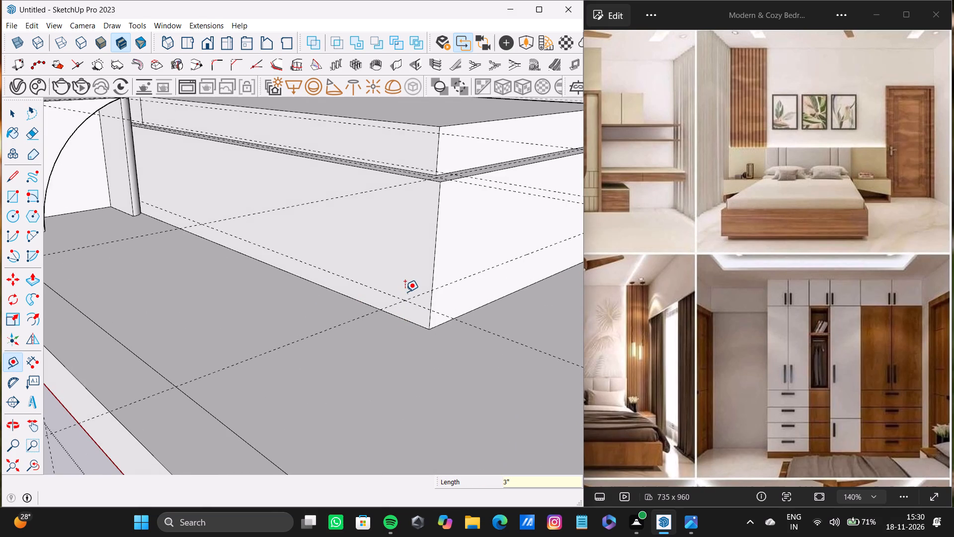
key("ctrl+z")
Place a guide line 6" above the bottom edge of the bed base's long side farthest from the door opening.
scroll(398, 320, "up", 4)
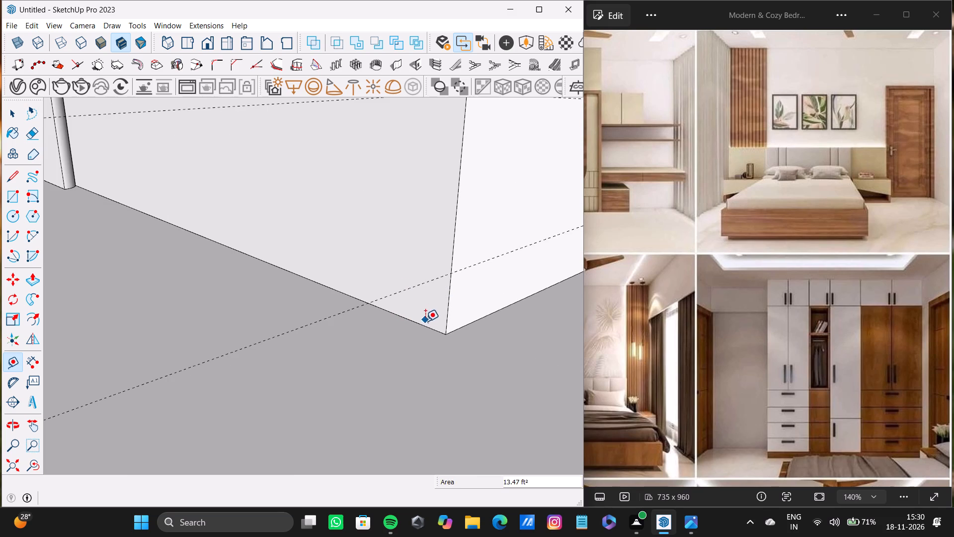
left_click(429, 327)
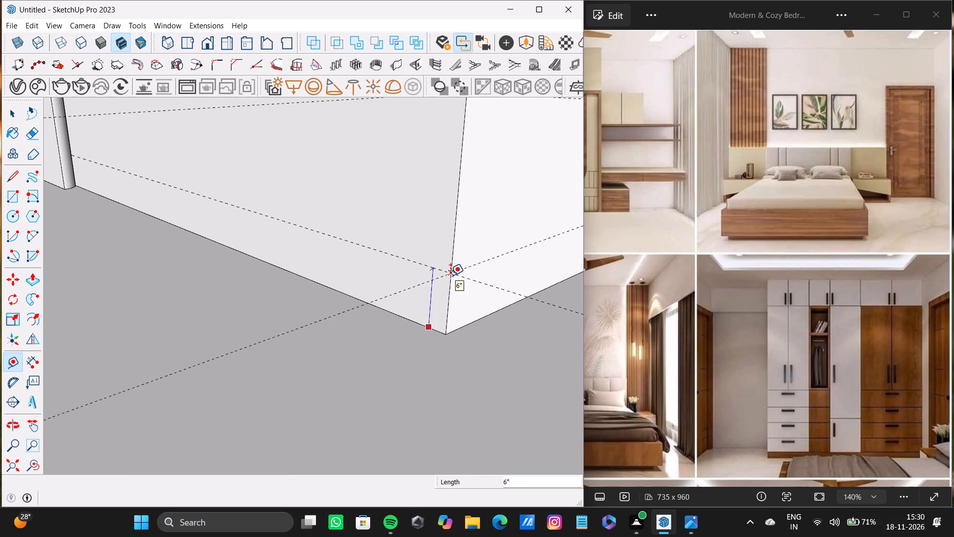
type("6\"")
key("Return")
Place a guide line 6" above the bottom edge of the bed base's door-side long face.
scroll(446, 274, "down", 3)
middle_click_drag(443, 269, 300, 285)
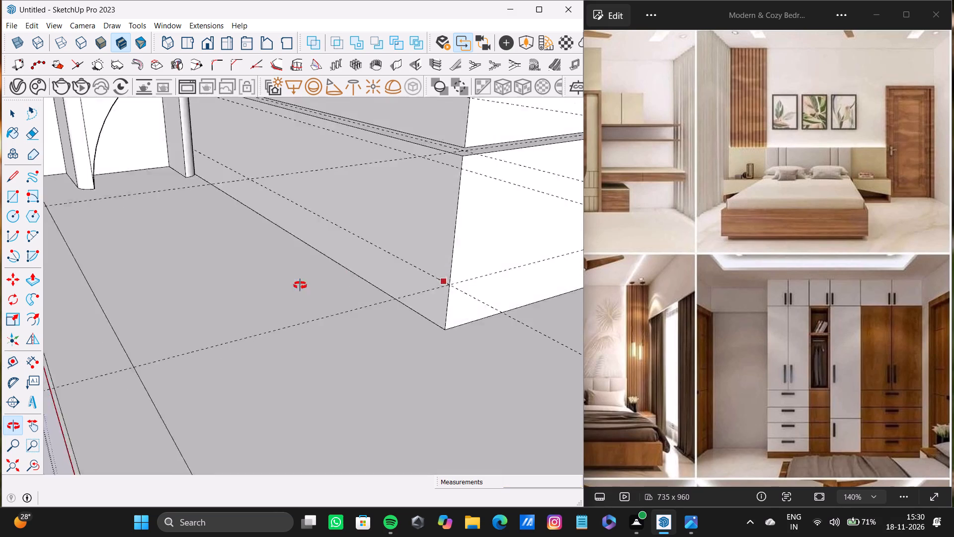
middle_click_drag(300, 285, 108, 358)
scroll(108, 358, "down", 8)
middle_click_drag(393, 318, 167, 180, "shift")
scroll(233, 212, "down", 4)
middle_click_drag(348, 264, 325, 266, "shift")
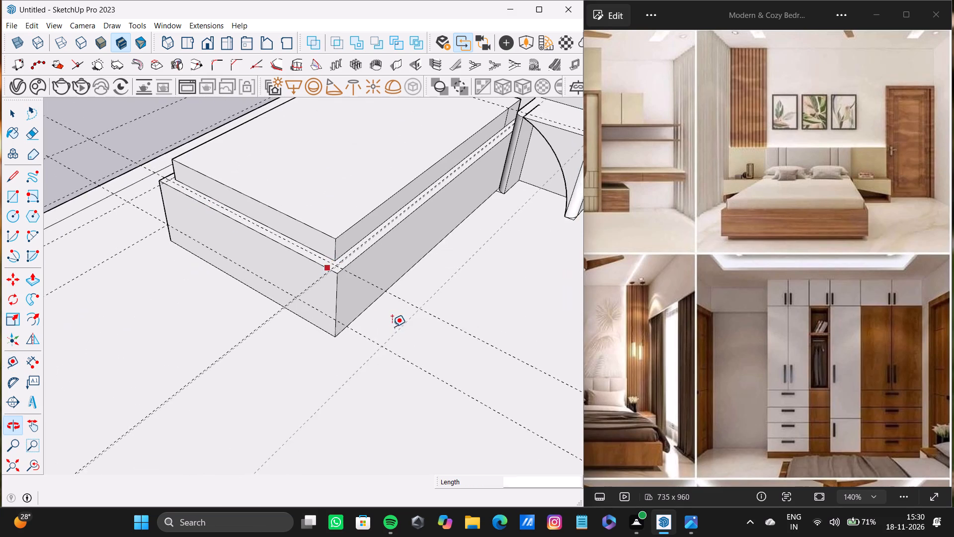
scroll(374, 329, "up", 7)
left_click(359, 301)
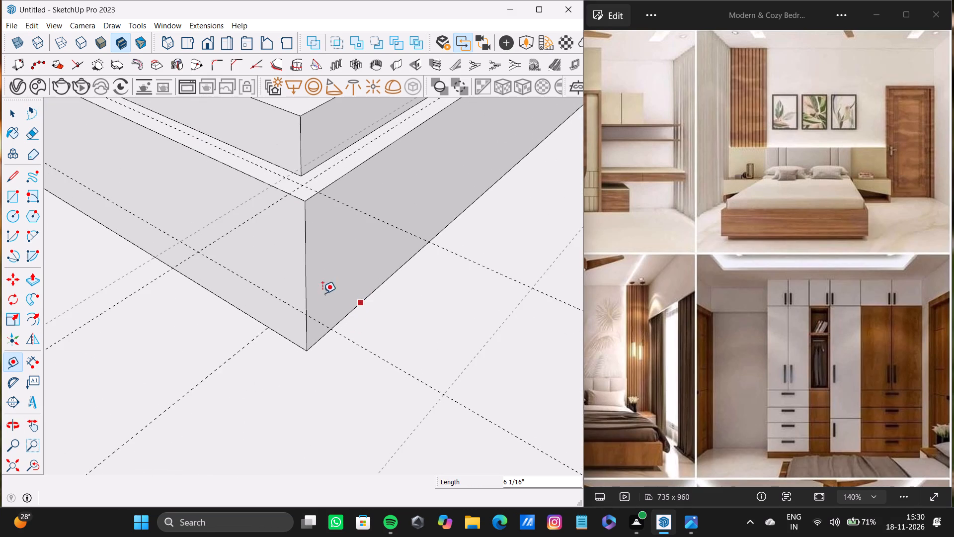
type("6\"")
key("Return")
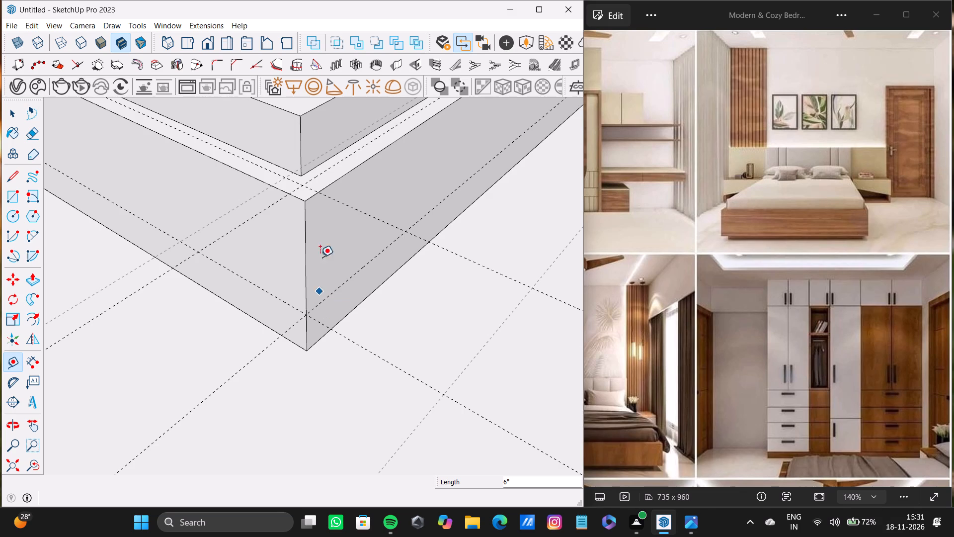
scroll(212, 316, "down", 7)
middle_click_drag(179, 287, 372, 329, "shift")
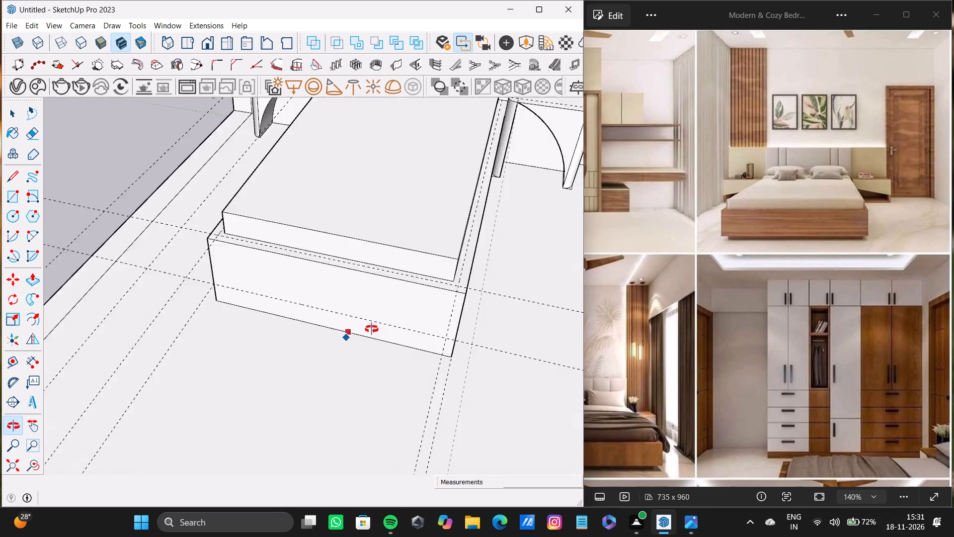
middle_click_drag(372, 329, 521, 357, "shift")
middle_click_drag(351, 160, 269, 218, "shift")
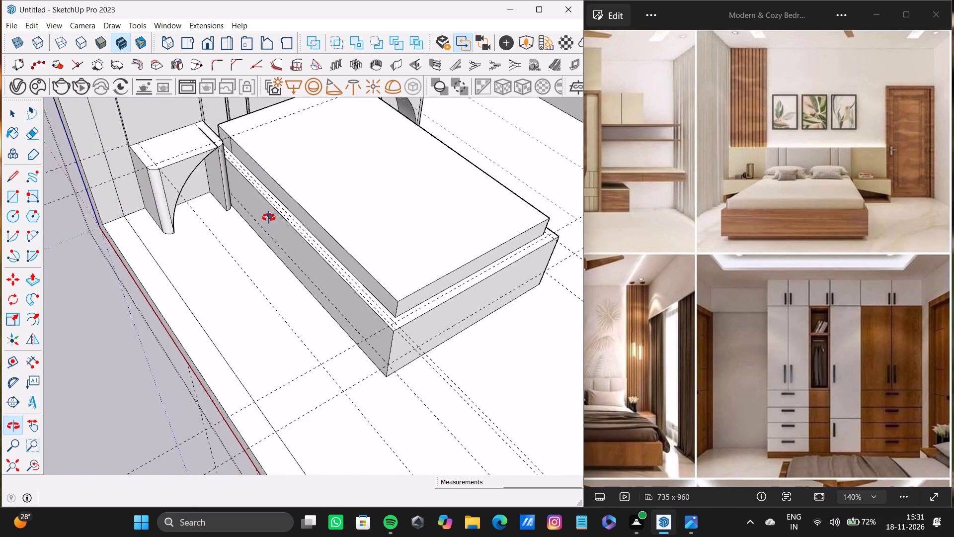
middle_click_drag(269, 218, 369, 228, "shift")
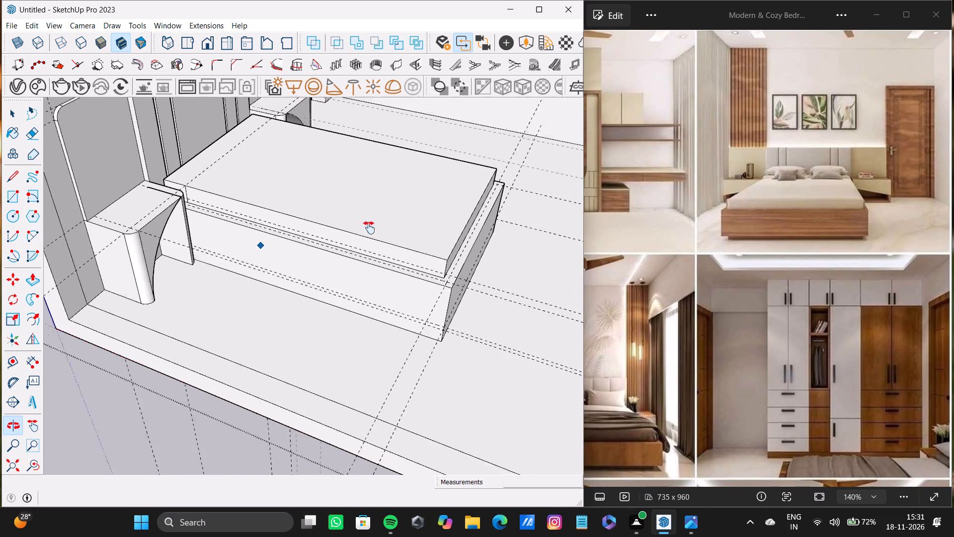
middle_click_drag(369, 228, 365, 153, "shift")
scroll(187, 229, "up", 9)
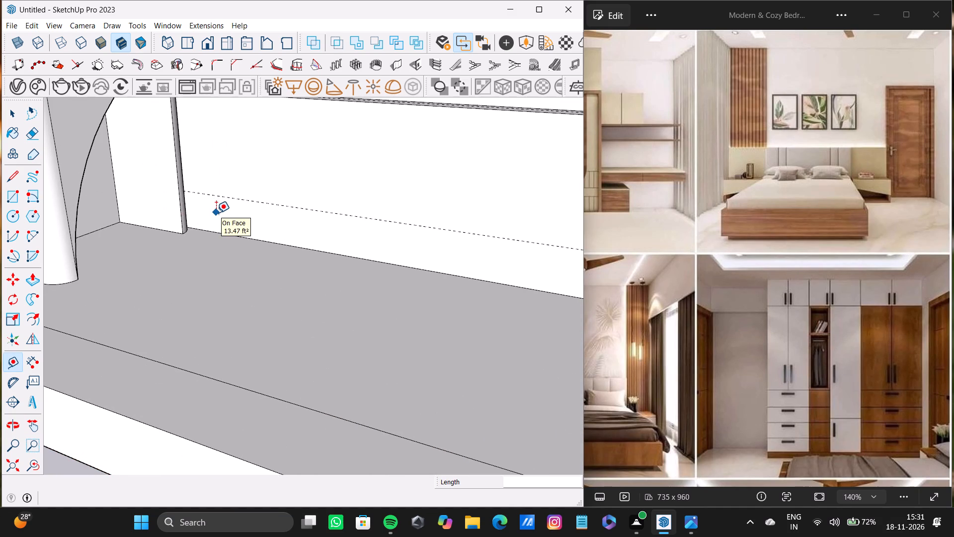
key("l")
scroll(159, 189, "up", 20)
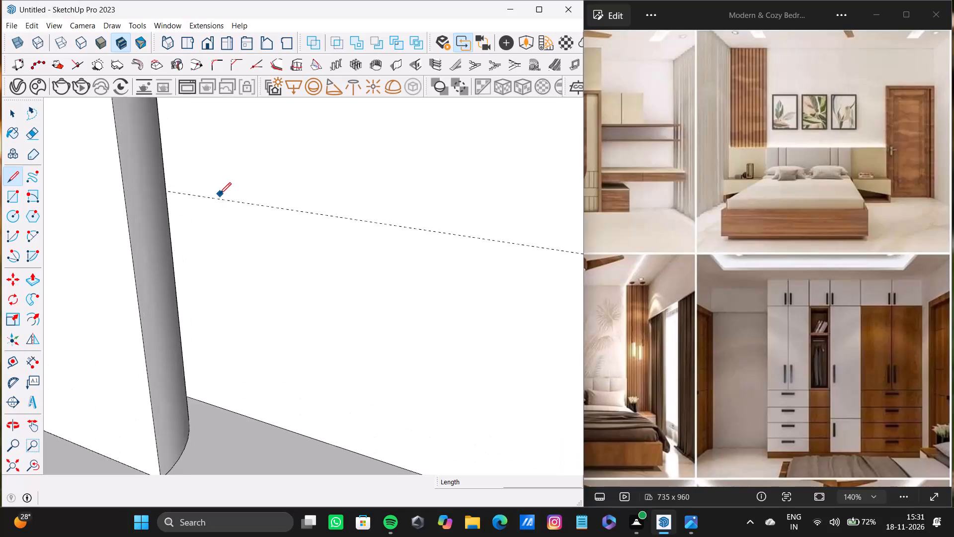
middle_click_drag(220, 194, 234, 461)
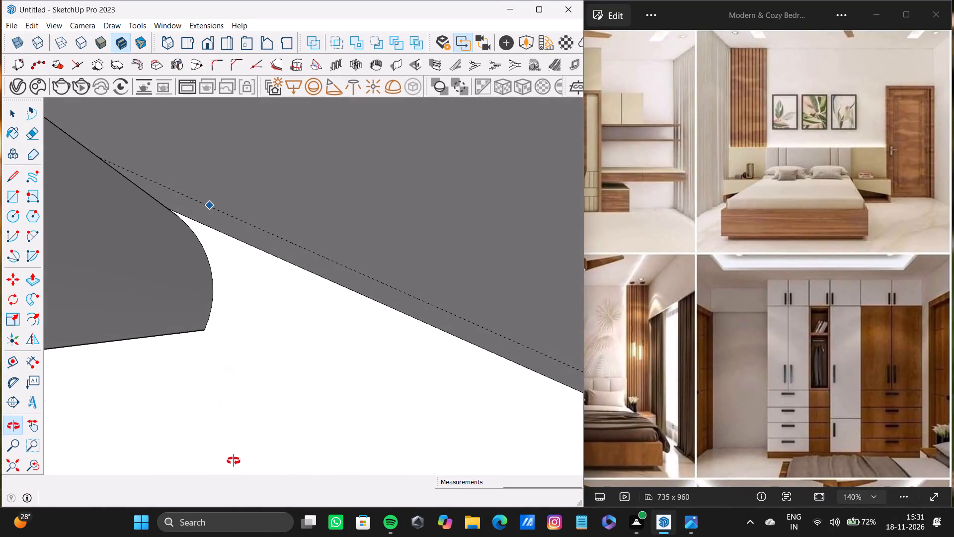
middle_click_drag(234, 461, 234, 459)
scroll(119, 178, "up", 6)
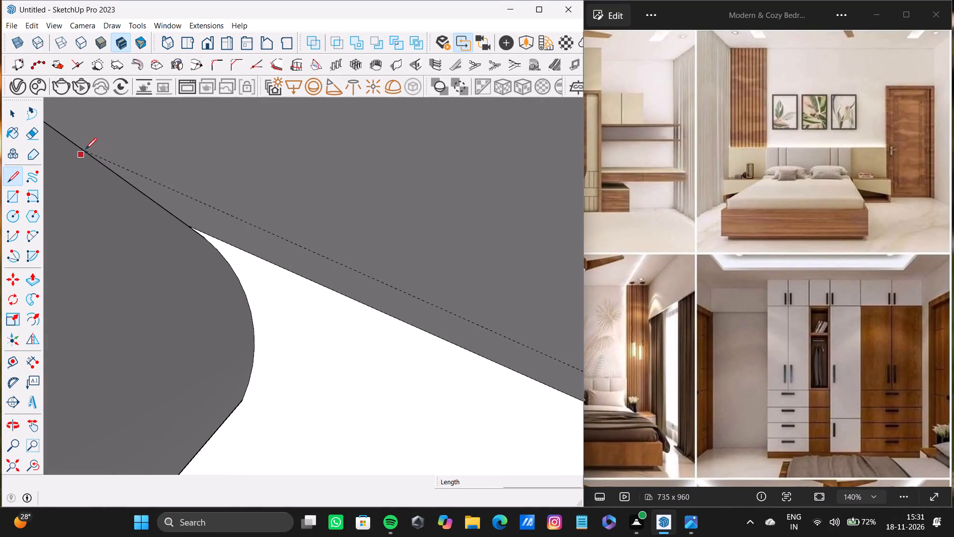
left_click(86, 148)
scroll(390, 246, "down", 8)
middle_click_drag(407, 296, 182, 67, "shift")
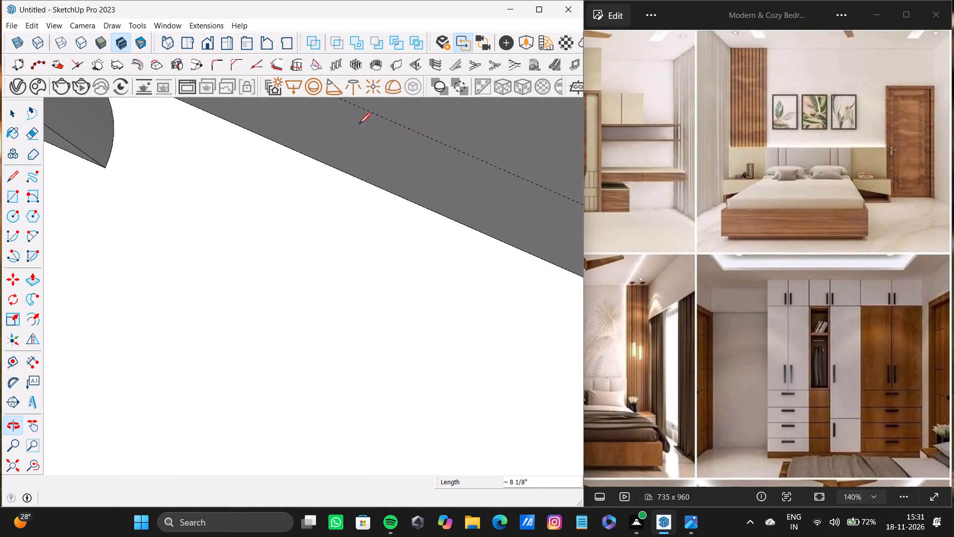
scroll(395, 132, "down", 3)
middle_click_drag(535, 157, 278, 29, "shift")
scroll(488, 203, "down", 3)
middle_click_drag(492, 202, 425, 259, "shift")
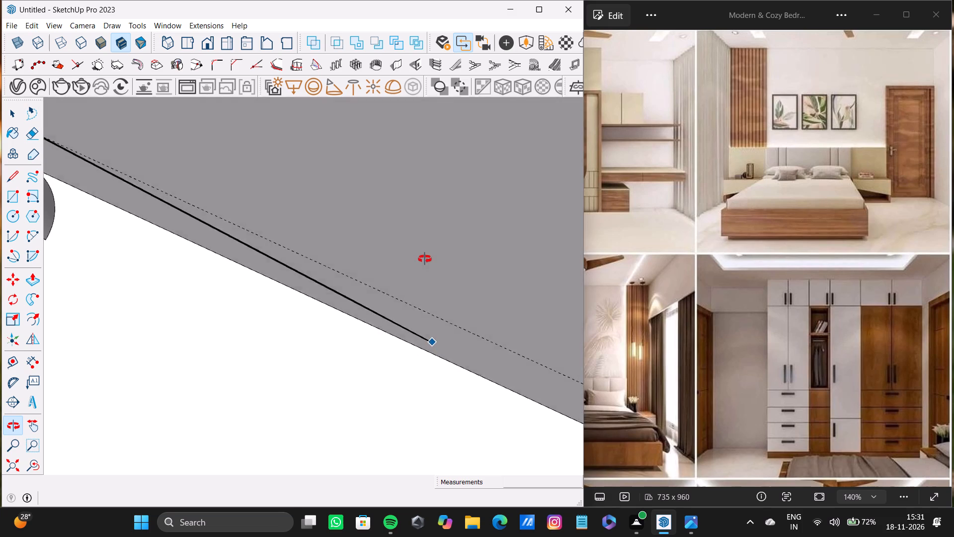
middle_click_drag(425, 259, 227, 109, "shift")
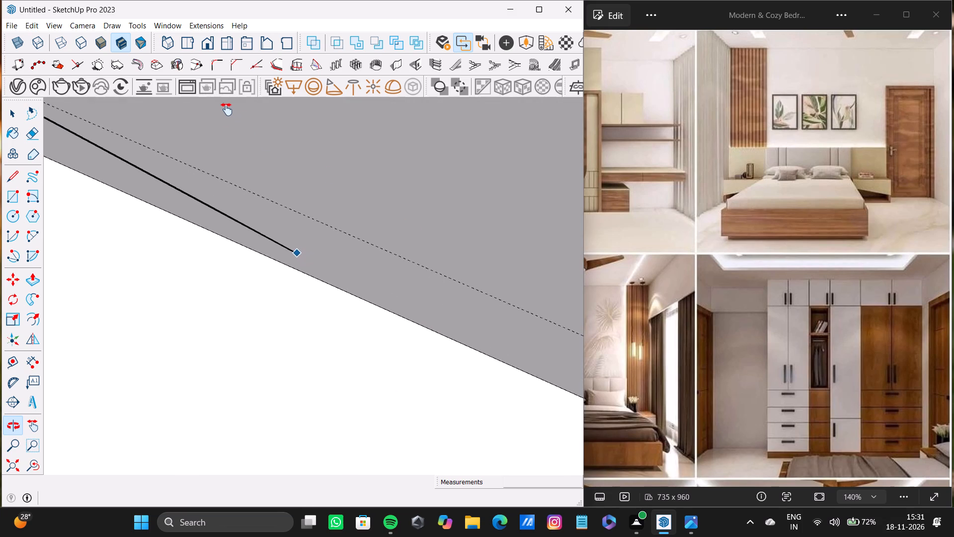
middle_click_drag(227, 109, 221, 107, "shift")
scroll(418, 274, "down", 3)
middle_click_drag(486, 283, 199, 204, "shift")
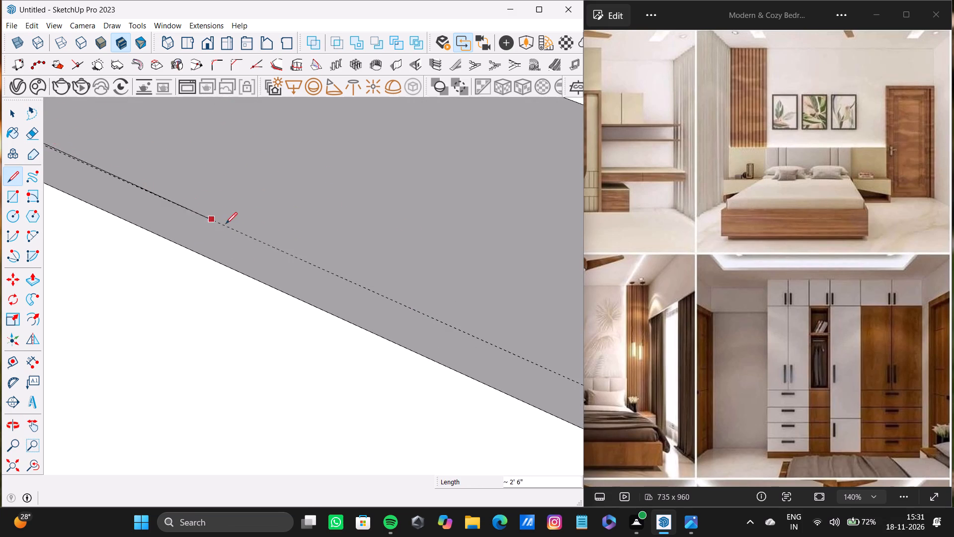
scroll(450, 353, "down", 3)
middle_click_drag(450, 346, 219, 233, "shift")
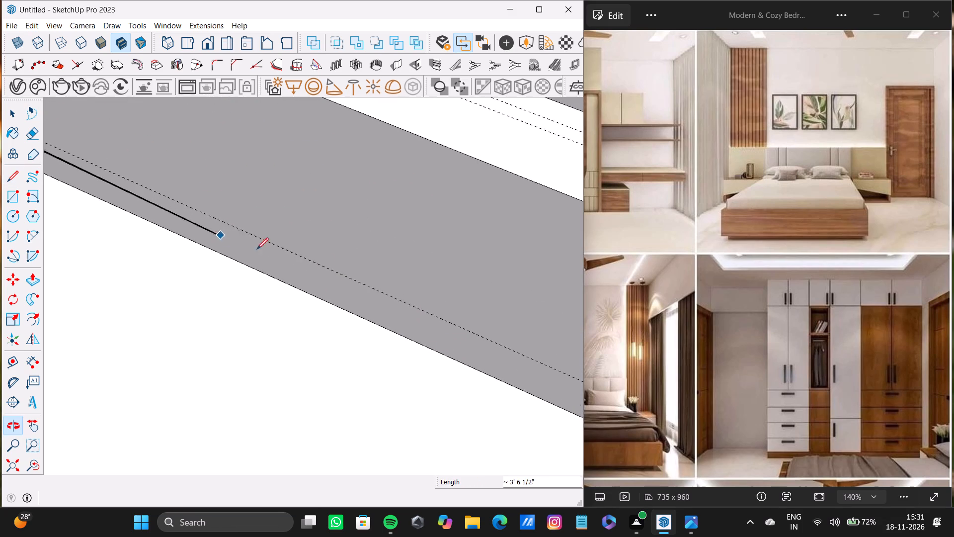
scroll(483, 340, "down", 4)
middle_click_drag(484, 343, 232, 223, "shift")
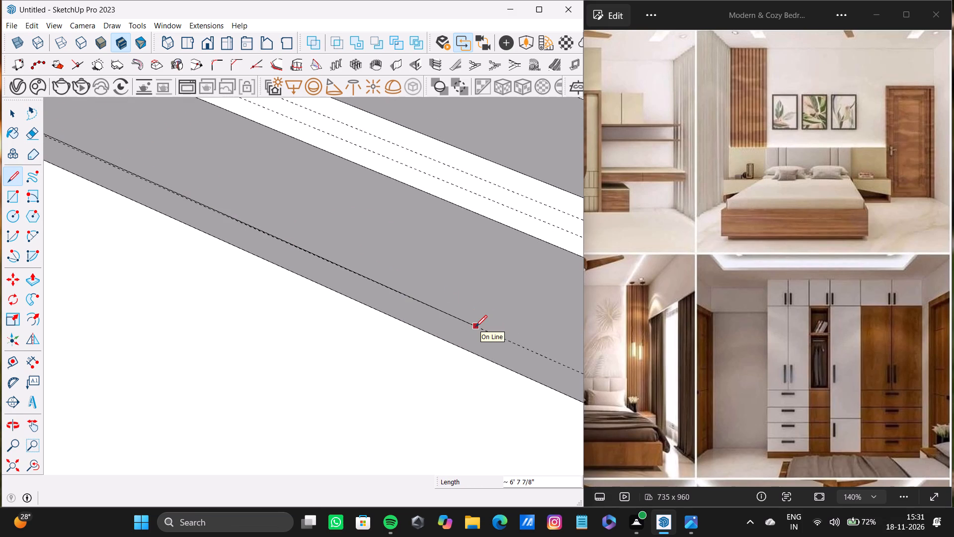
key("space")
Draw a line about 7' 6" long along the 6" guide on the bed base's long side, from the foot corner to the bedside block.
scroll(303, 279, "down", 4)
middle_click_drag(294, 260, 466, 371, "shift")
scroll(208, 313, "down", 4)
middle_click_drag(125, 279, 270, 85, "shift")
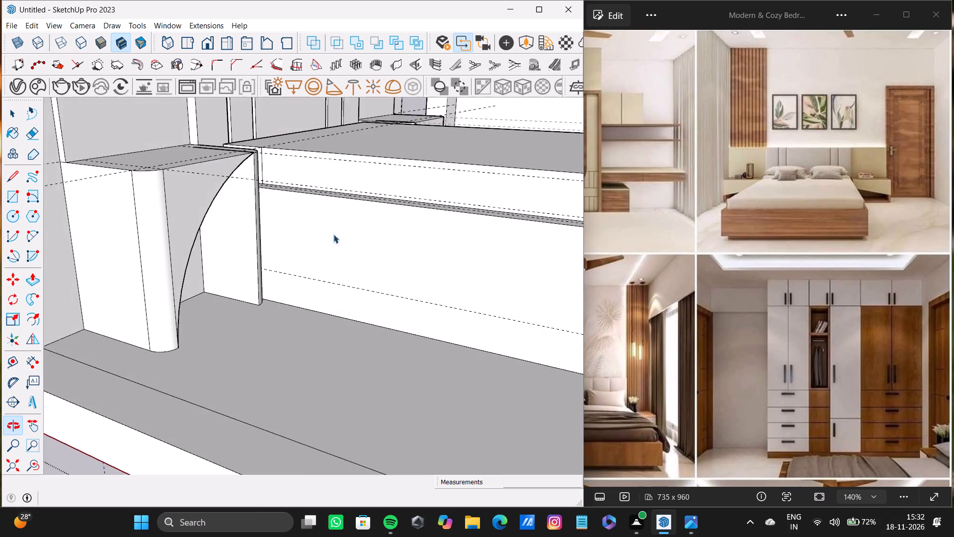
scroll(309, 282, "up", 7)
middle_click_drag(263, 263, 296, 245)
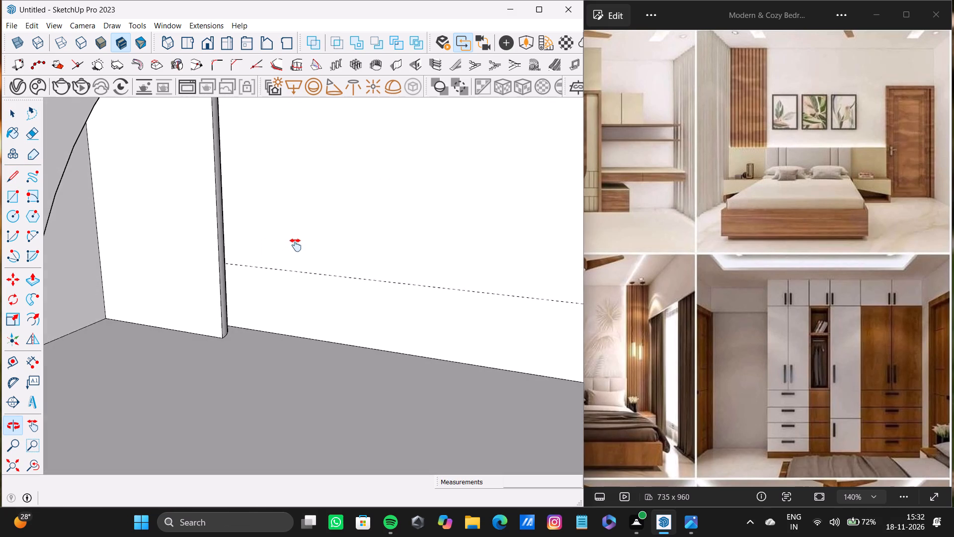
middle_click_drag(296, 245, 265, 288)
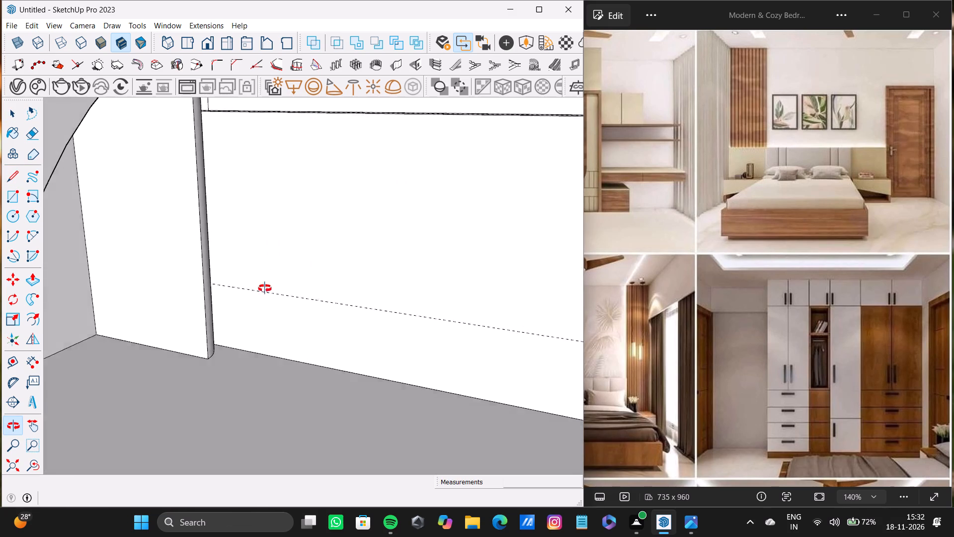
middle_click_drag(265, 288, 238, 306)
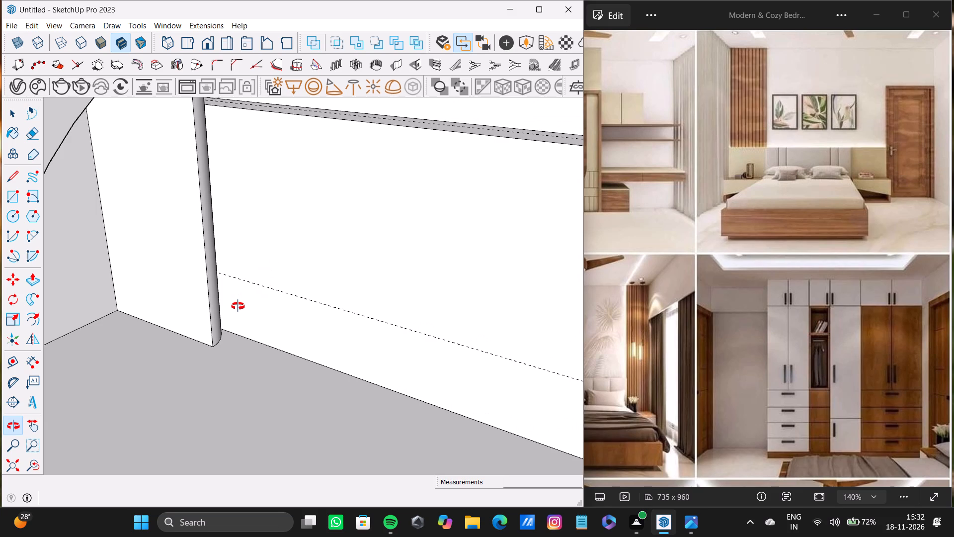
middle_click_drag(238, 306, 223, 305)
scroll(249, 253, "up", 2)
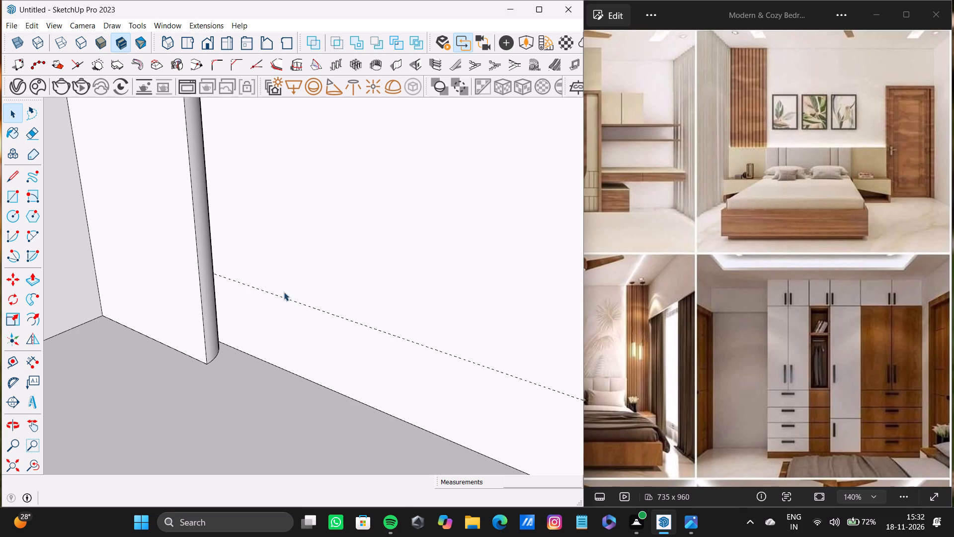
key("l")
scroll(291, 288, "down", 9)
middle_click_drag(386, 313, 168, 275, "shift")
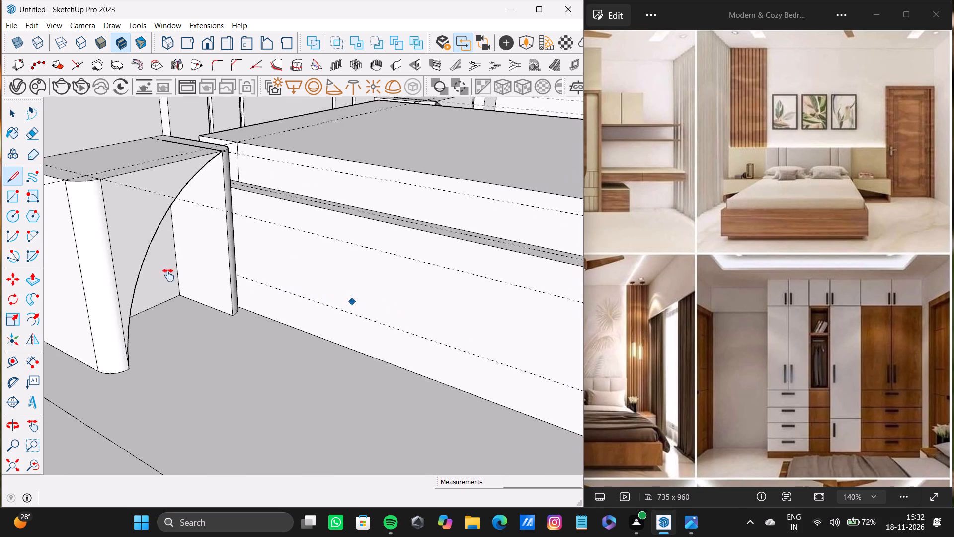
middle_click_drag(168, 275, 279, 280, "shift")
scroll(286, 294, "down", 7)
middle_click_drag(420, 342, 382, 303, "shift")
scroll(441, 325, "up", 4)
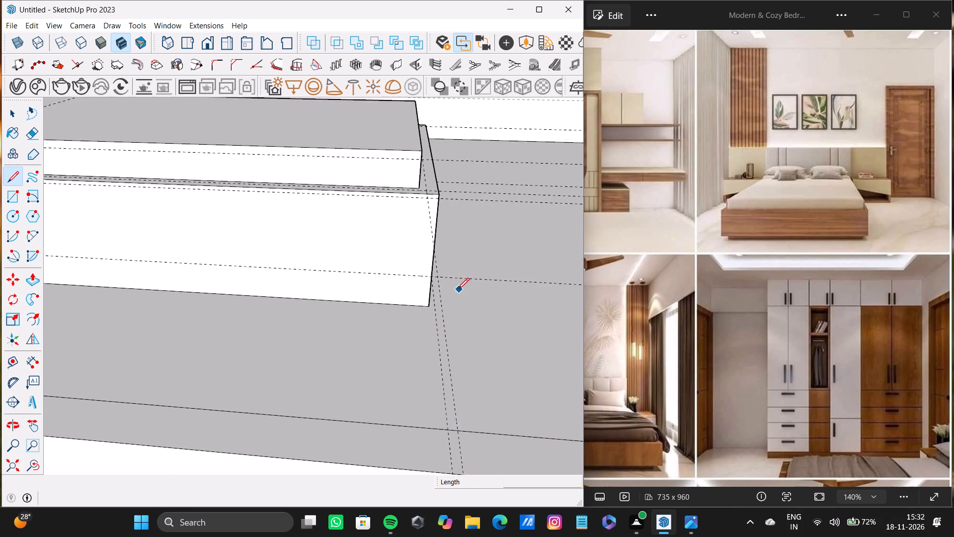
scroll(458, 289, "up", 8)
scroll(400, 258, "up", 4)
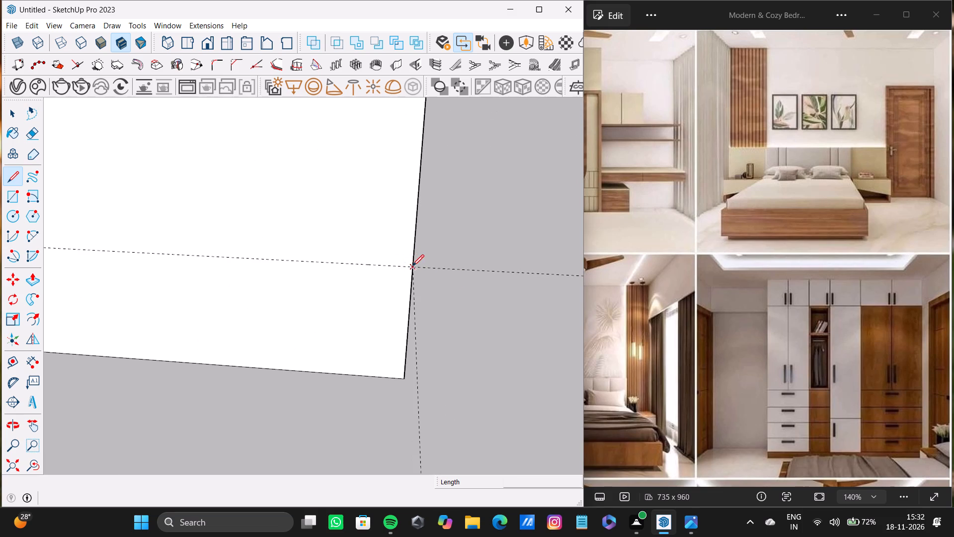
left_click_drag(412, 266, 351, 264)
scroll(141, 253, "down", 4)
middle_click_drag(137, 251, 404, 251, "shift")
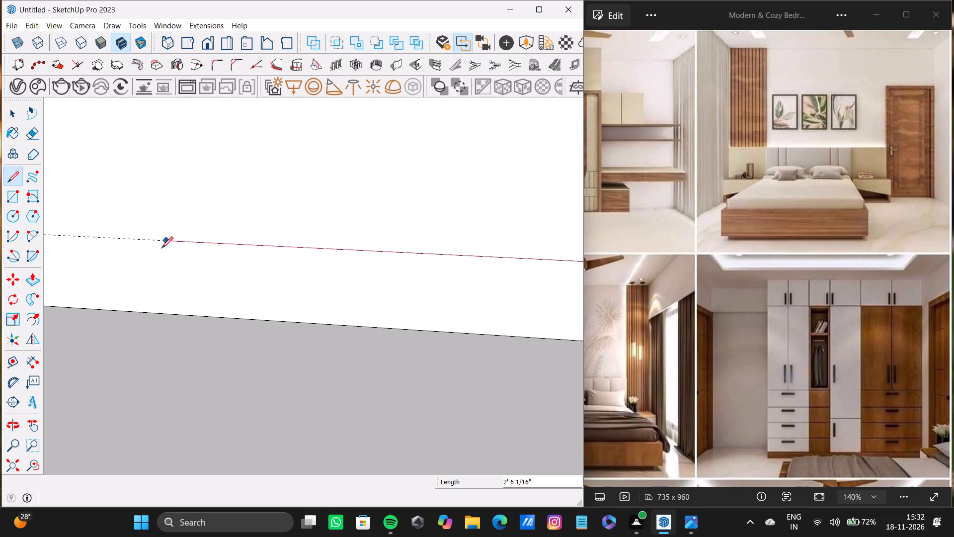
scroll(96, 240, "down", 4)
middle_click_drag(91, 237, 176, 251, "shift")
scroll(203, 232, "down", 3)
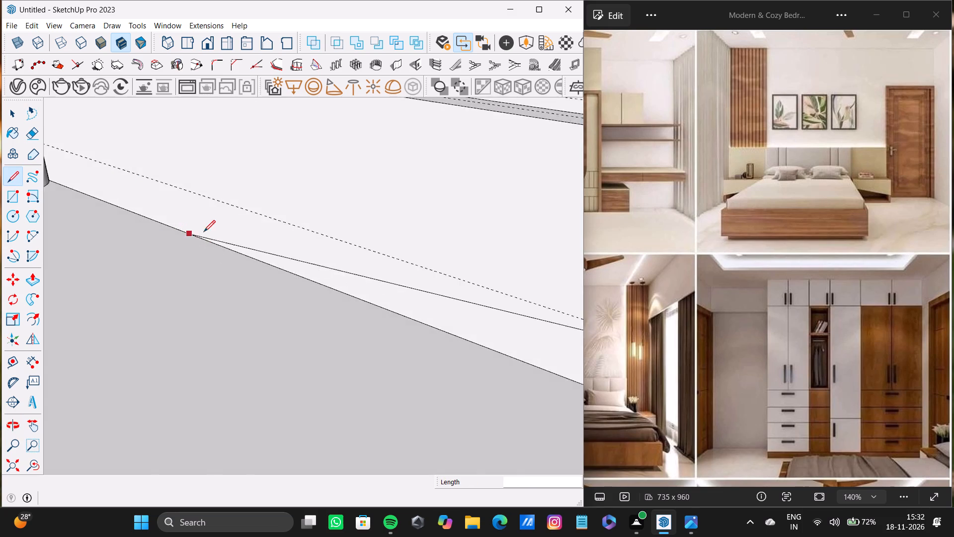
middle_click_drag(204, 232, 332, 324, "shift")
scroll(173, 240, "up", 13)
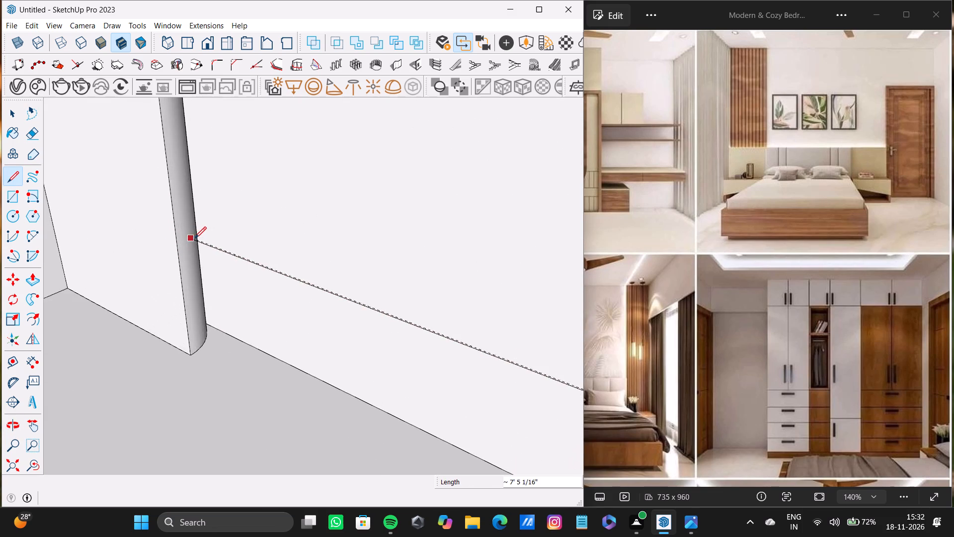
scroll(195, 238, "up", 2)
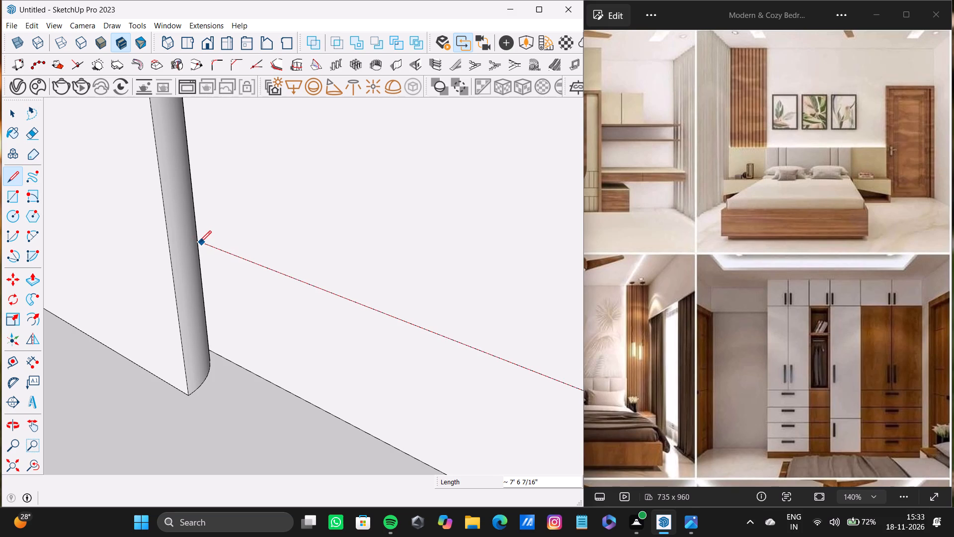
scroll(198, 243, "up", 15)
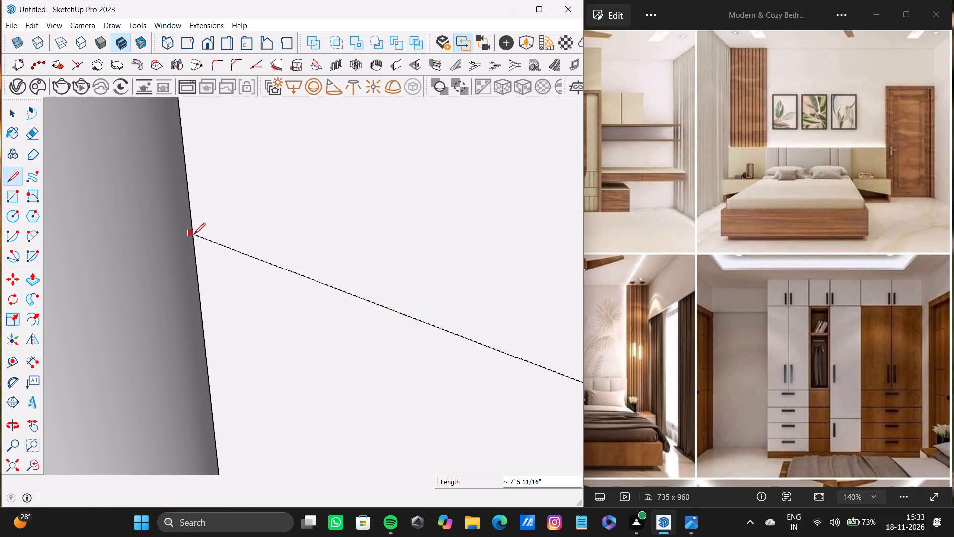
left_click(198, 233)
key("space")
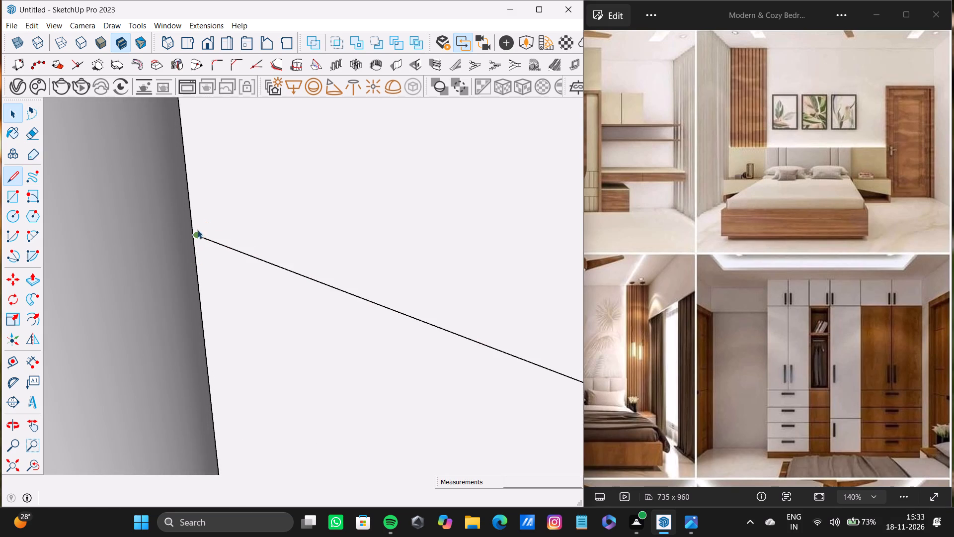
Extend the 6" line on the bed base's long side farthest from the door opening by about 15/16" towards the bedside block.
scroll(190, 235, "up", 17)
middle_click_drag(213, 229, 198, 243)
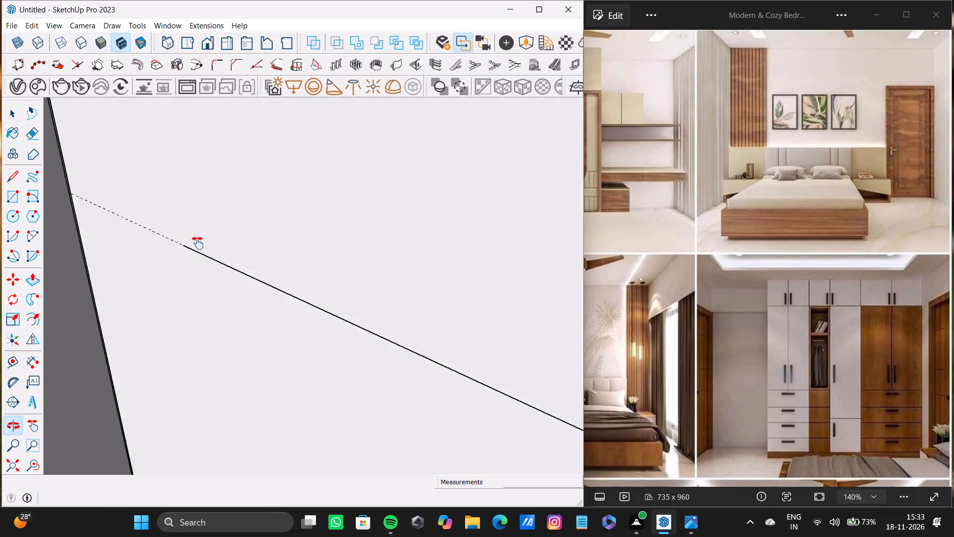
middle_click_drag(198, 243, 226, 253)
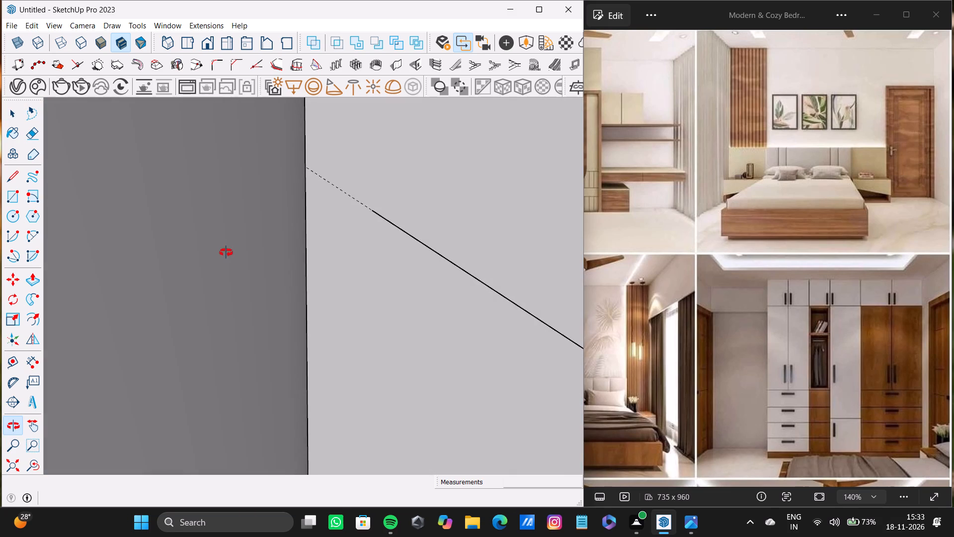
middle_click_drag(226, 253, 184, 283)
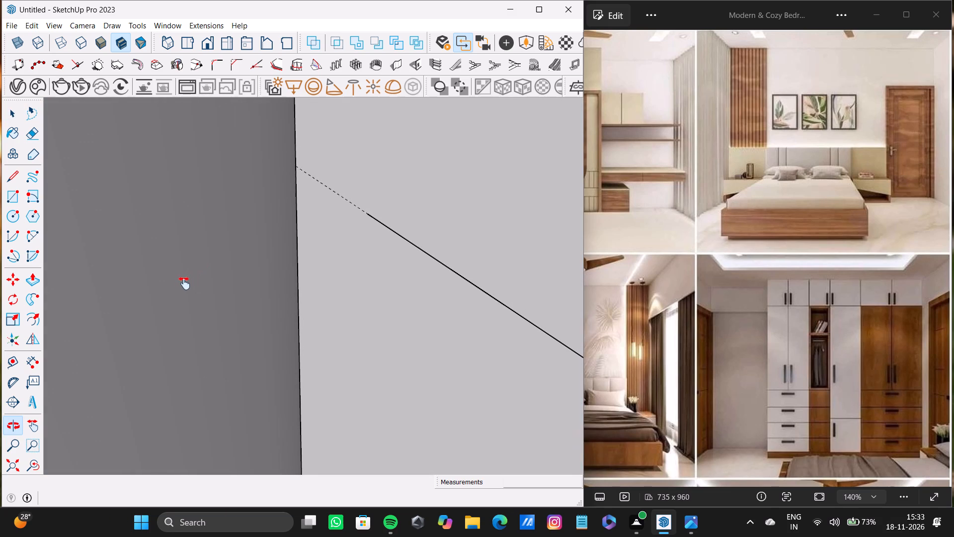
middle_click_drag(184, 283, 184, 286)
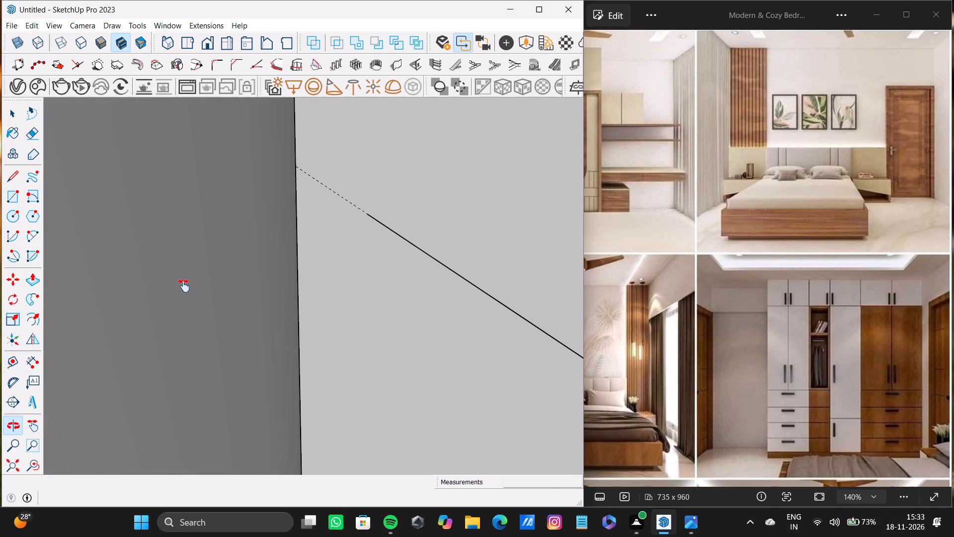
middle_click_drag(184, 286, 158, 315)
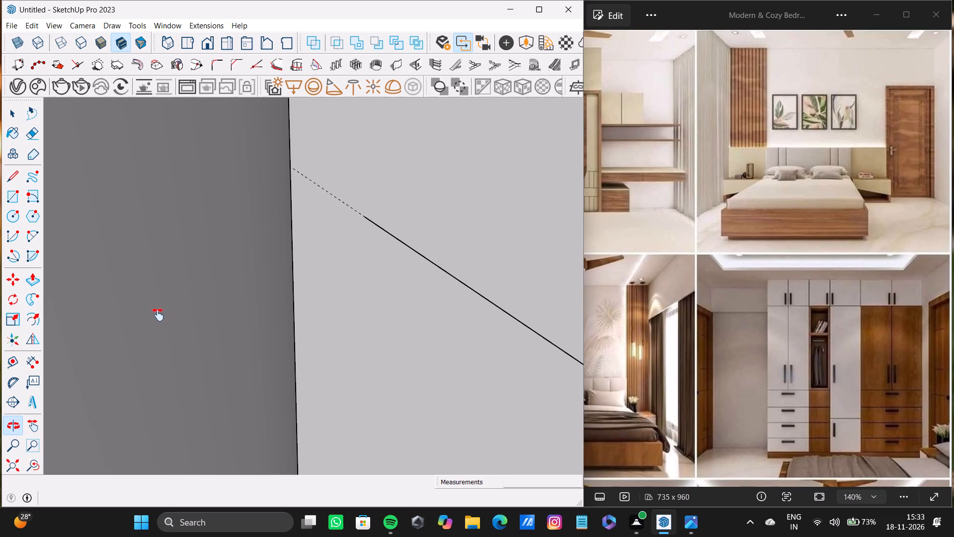
middle_click_drag(158, 315, 135, 332)
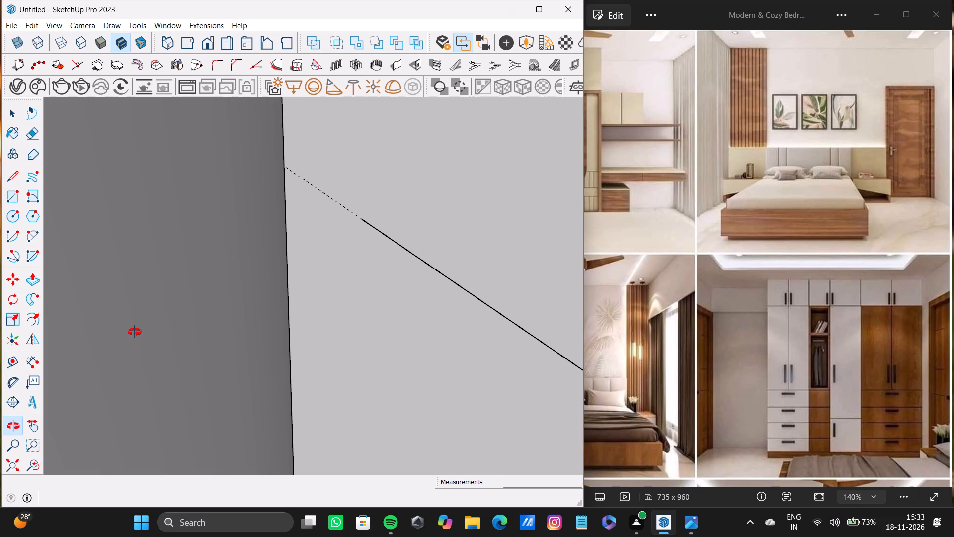
middle_click_drag(135, 332, 66, 243)
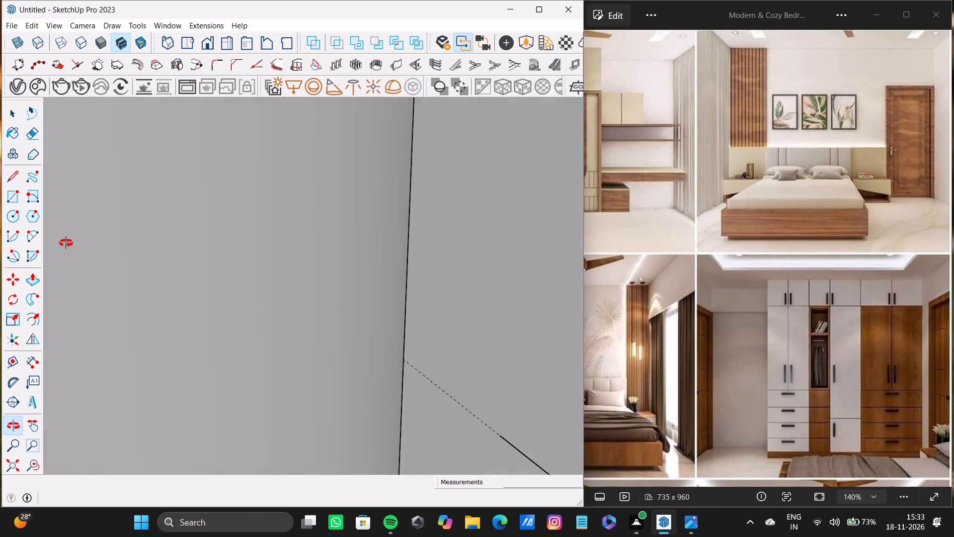
middle_click_drag(66, 243, 64, 244)
middle_click_drag(391, 311, 221, 339, "shift")
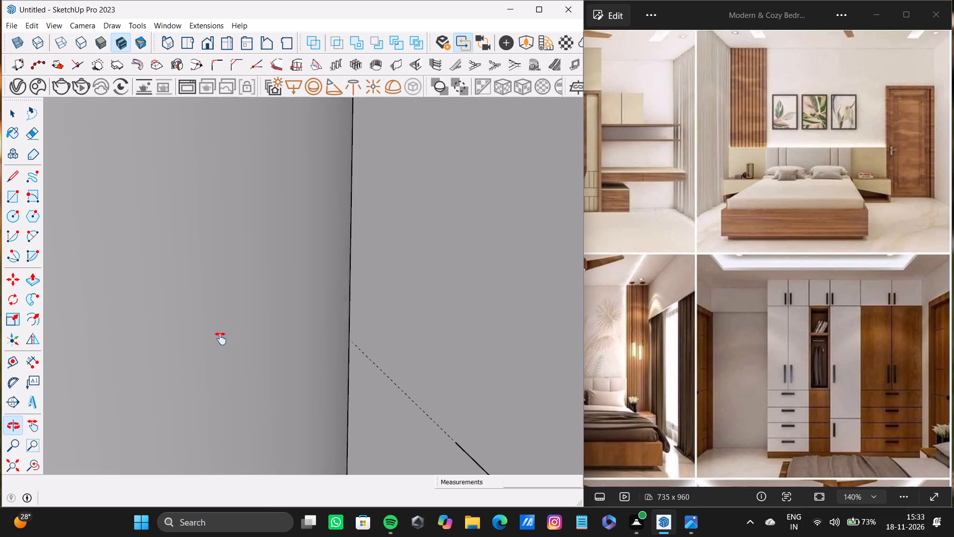
middle_click_drag(221, 339, 90, 385, "shift")
middle_click_drag(461, 287, 315, 309, "shift")
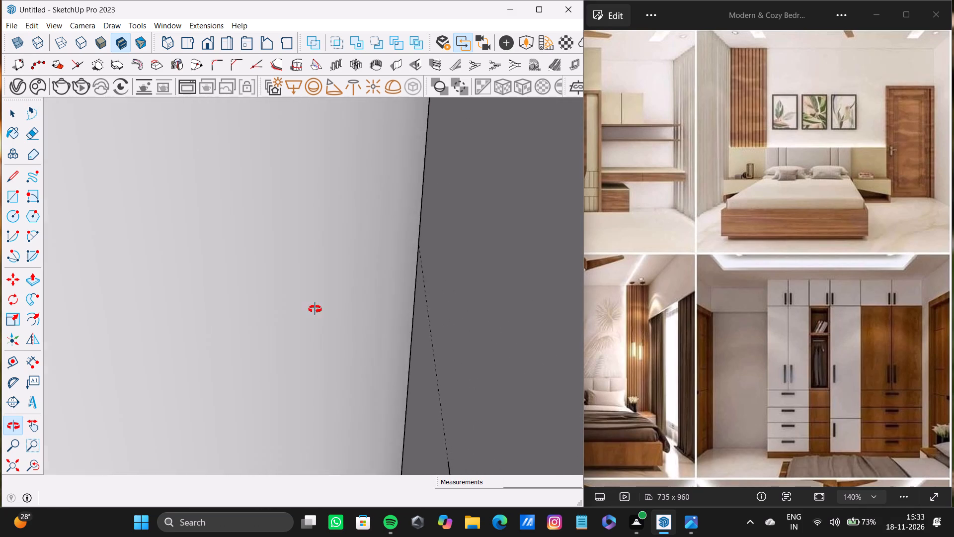
middle_click_drag(315, 309, 326, 308, "shift")
key("l")
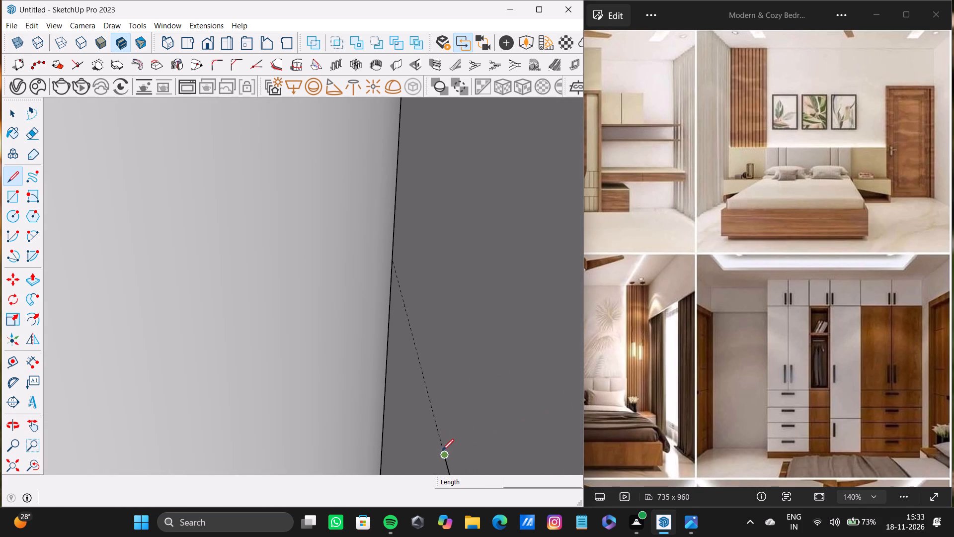
left_click_drag(443, 457, 444, 449)
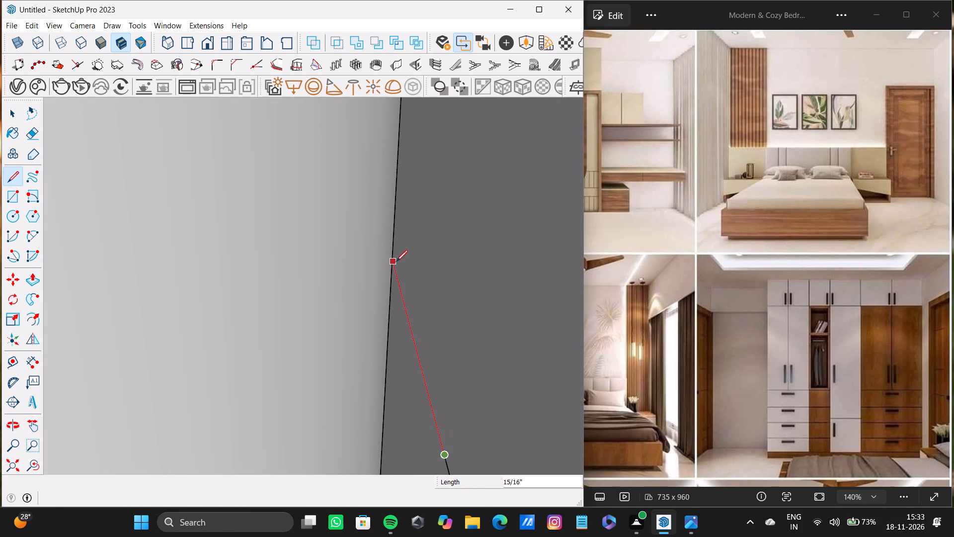
left_click(396, 262)
key("space")
Close the remaining gap between that 6" line and the face's end edge, and delete the short segment overshooting the edge.
middle_click_drag(396, 364, 387, 365)
scroll(397, 319, "up", 17)
middle_click_drag(397, 243, 396, 258, "shift")
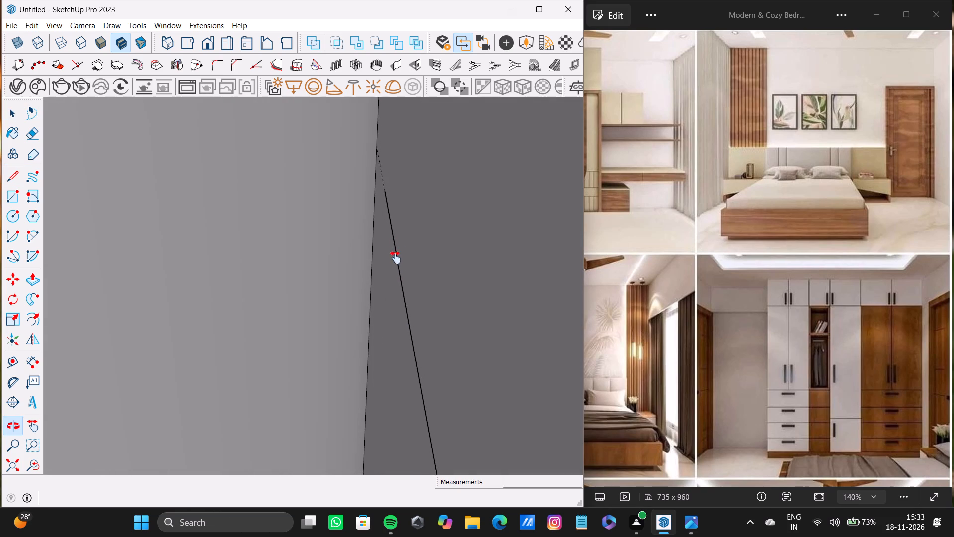
middle_click_drag(396, 258, 368, 245, "shift")
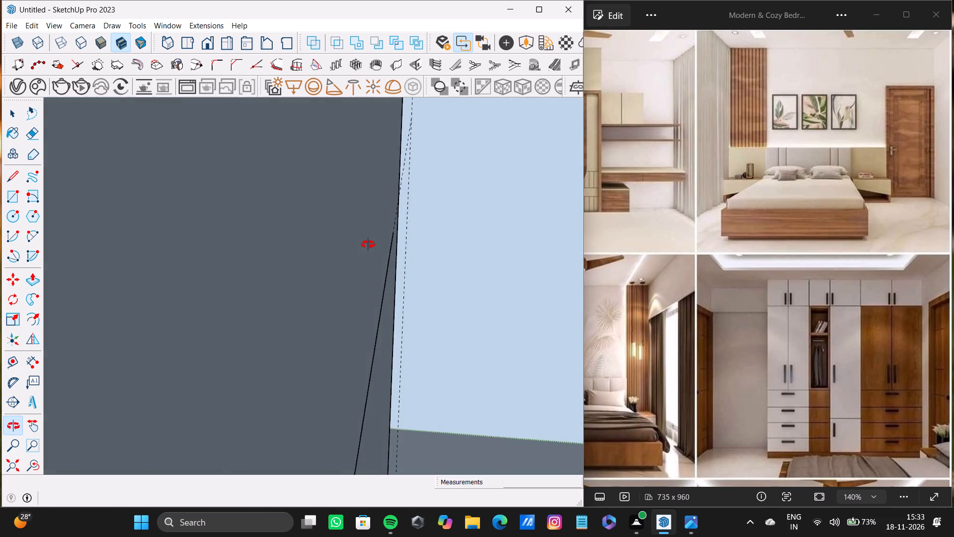
middle_click_drag(368, 245, 339, 251, "shift")
key("l")
left_click_drag(414, 231, 417, 222)
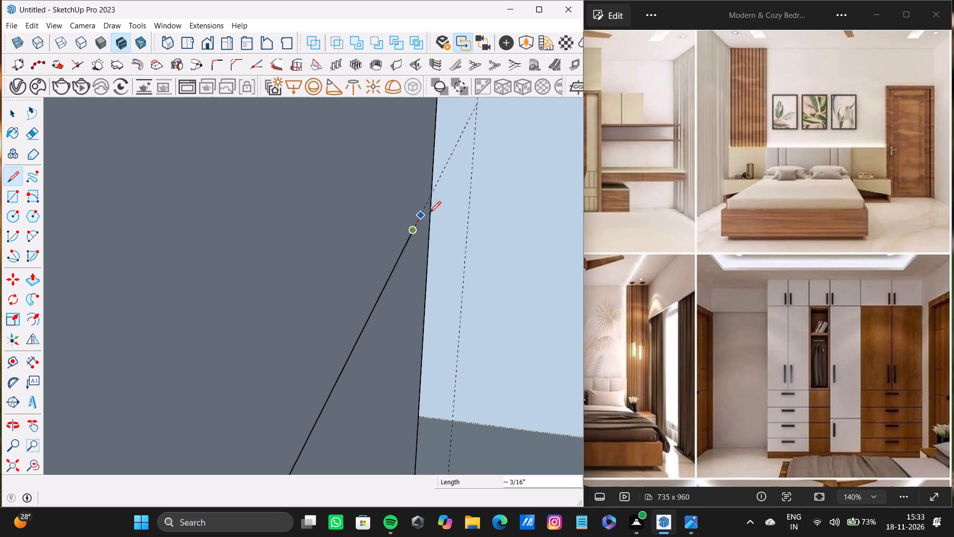
left_click(436, 186)
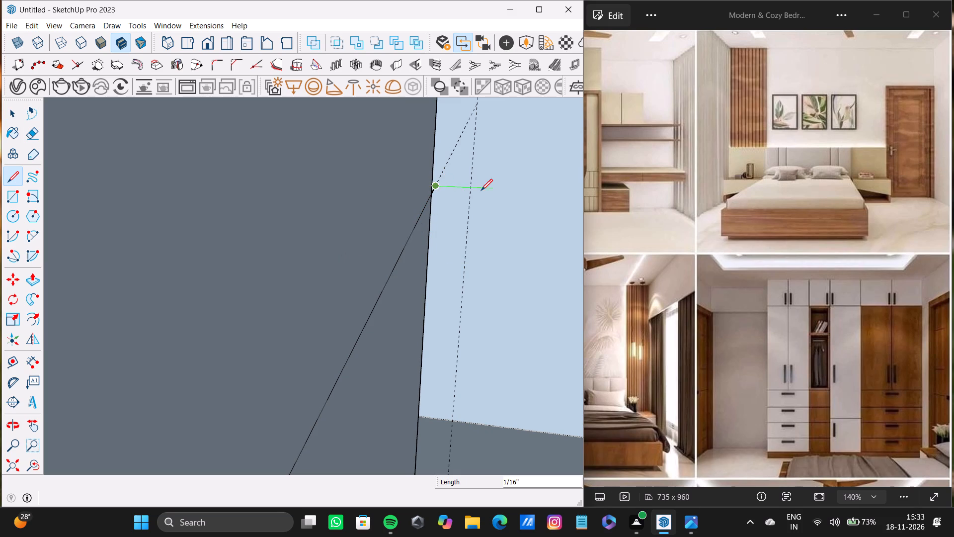
key("space")
left_click(435, 191)
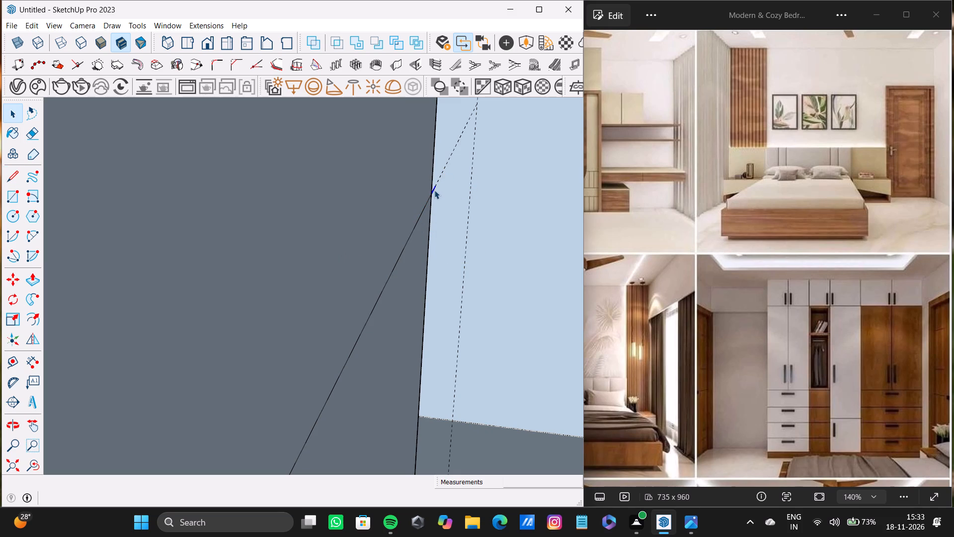
key("Delete")
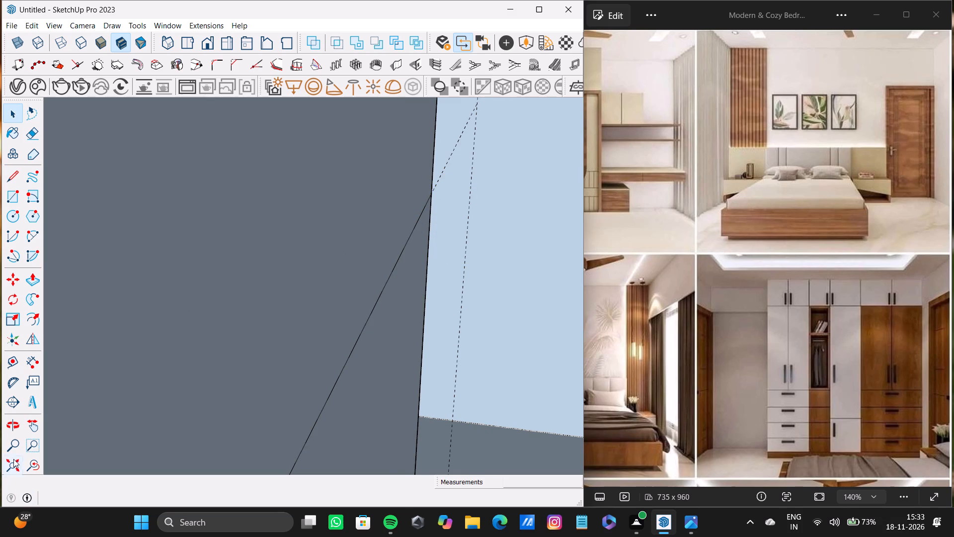
Draw a line along the 6" height across the bed base's foot-end face, from corner to corner.
left_click(13, 459)
middle_click_drag(274, 338, 518, 300)
scroll(253, 266, "up", 11)
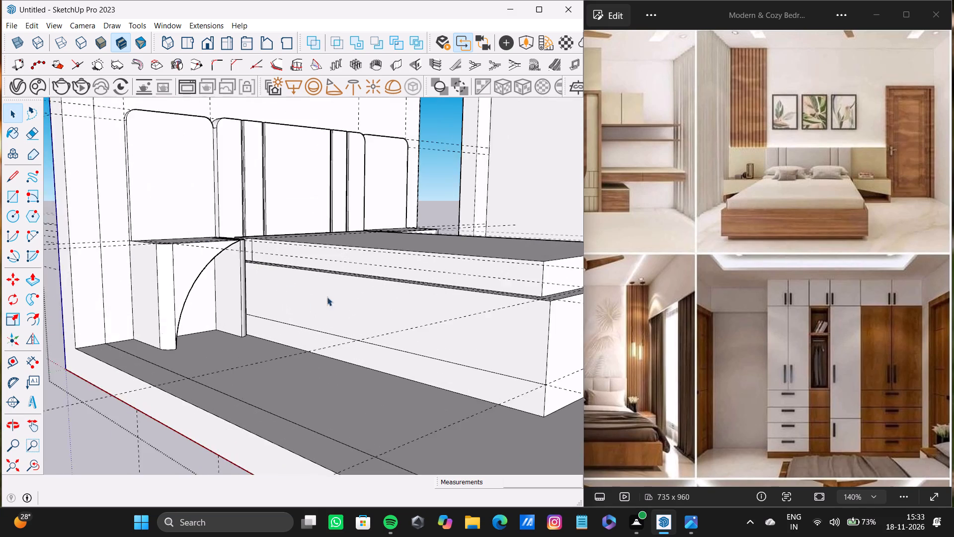
scroll(520, 341, "down", 3)
middle_click_drag(520, 345, 269, 334, "shift")
scroll(281, 359, "up", 8)
middle_click_drag(335, 384, 330, 388)
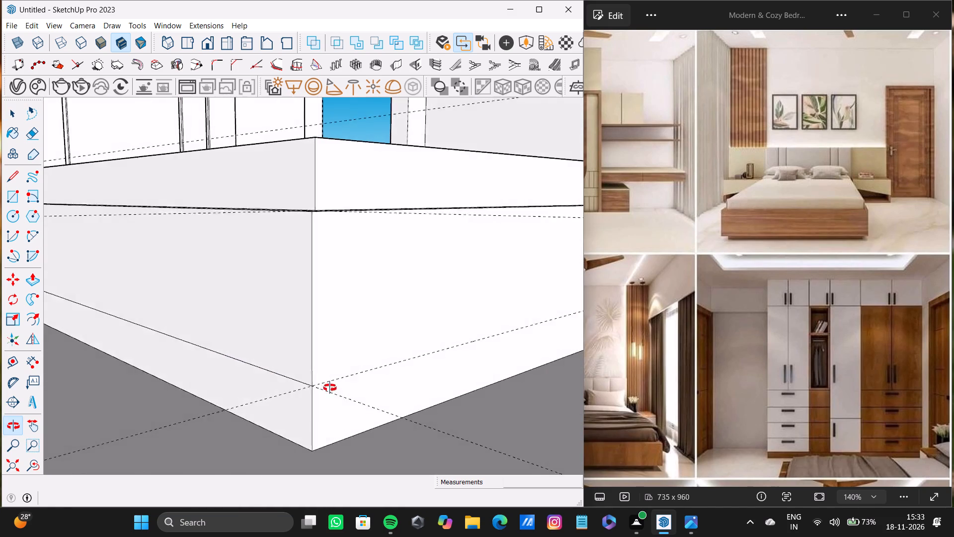
middle_click_drag(330, 388, 315, 391)
scroll(315, 391, "up", 1)
key("l")
scroll(308, 392, "up", 6)
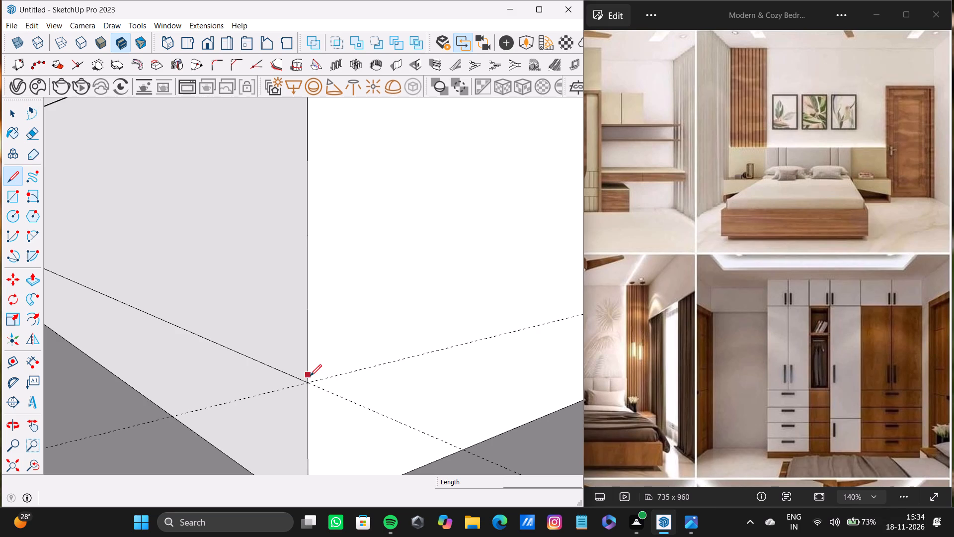
left_click_drag(310, 379, 319, 375)
scroll(477, 297, "down", 4)
middle_click_drag(495, 290, 167, 402, "shift")
scroll(167, 402, "down", 4)
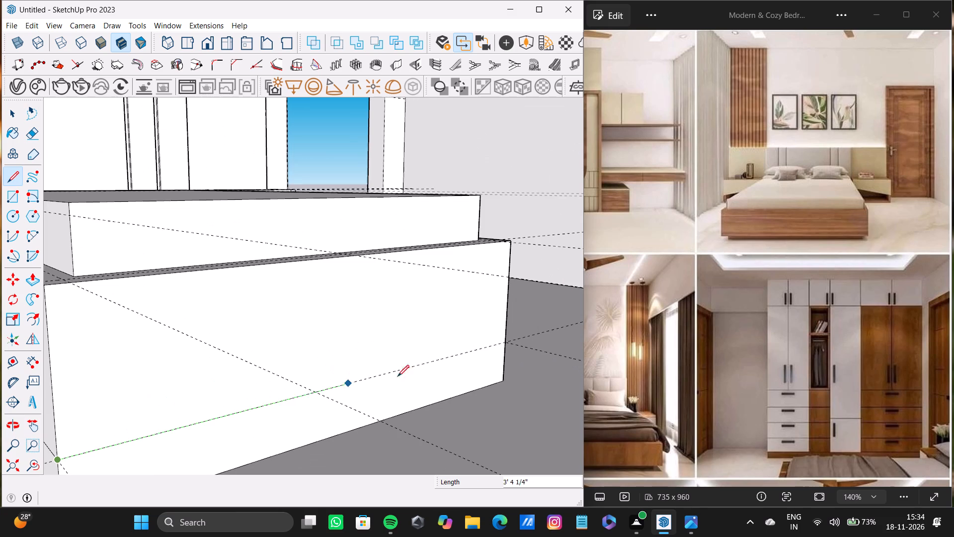
left_click(504, 340)
Draw a line about 7' 7 7/8" long along the 6" guide on the bed base's door-side long face, from the foot corner to the bedside block.
middle_click_drag(539, 335, 190, 434)
scroll(330, 399, "up", 7)
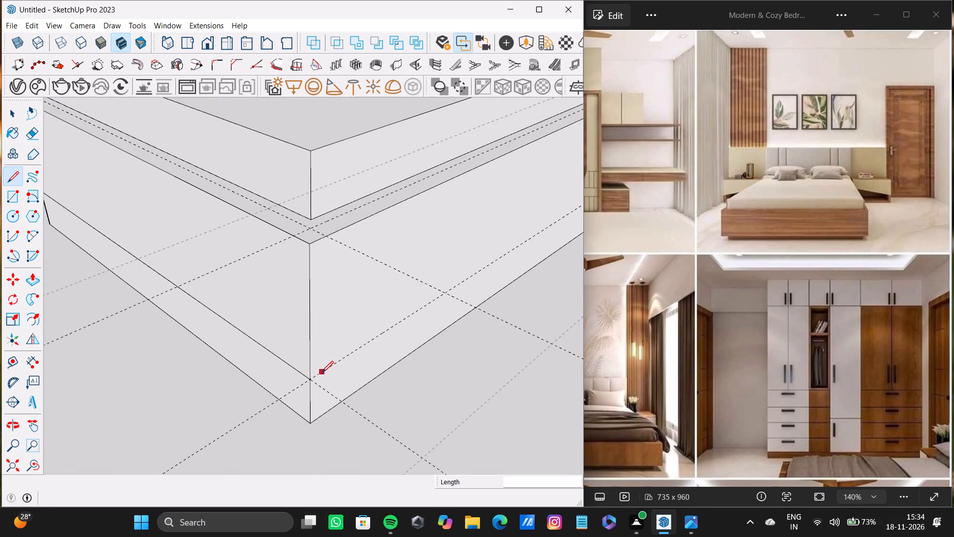
left_click(316, 375)
middle_click_drag(509, 248, 244, 376, "shift")
scroll(472, 245, "up", 15)
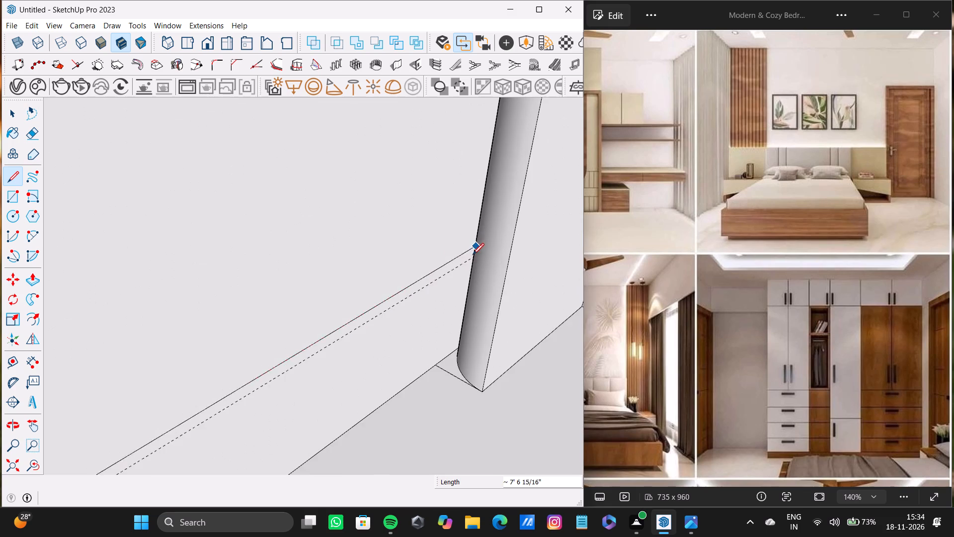
scroll(473, 255, "up", 2)
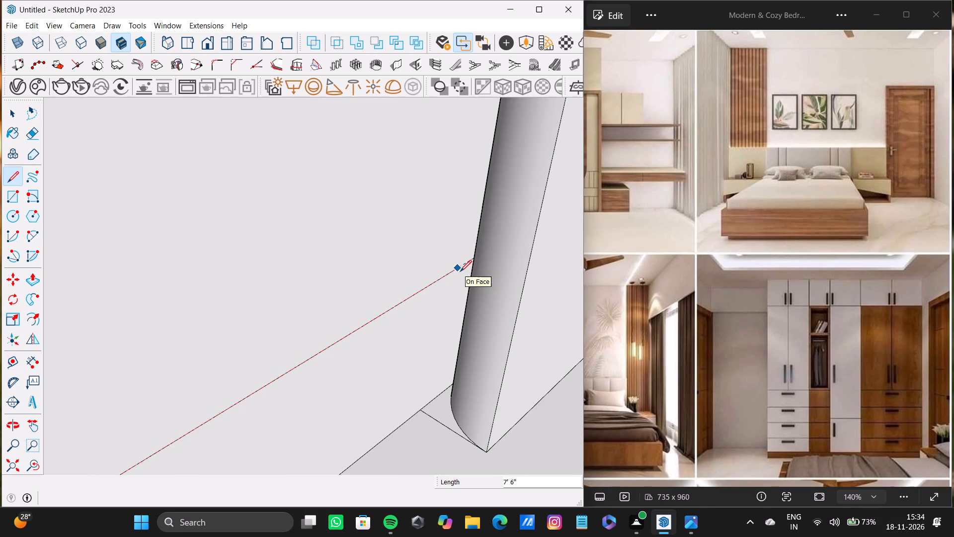
scroll(468, 270, "up", 10)
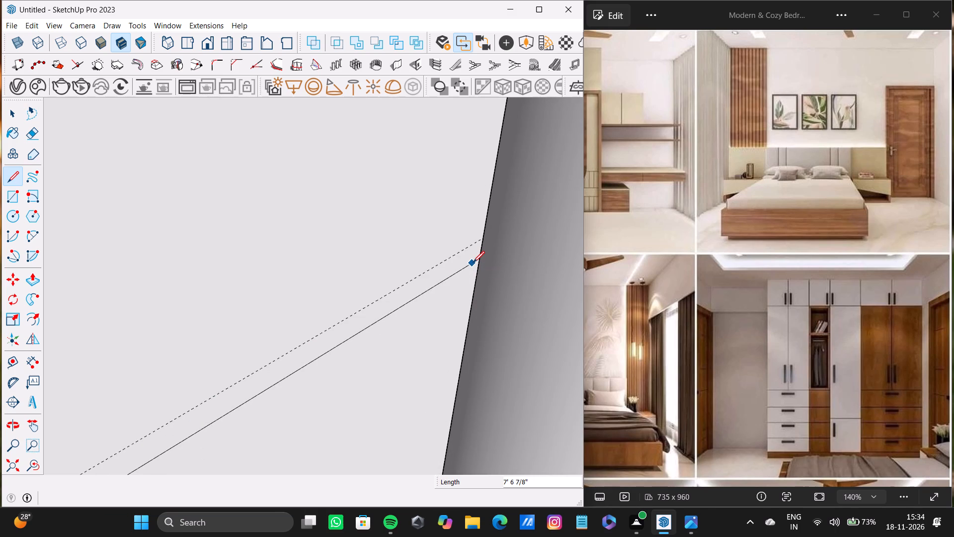
scroll(473, 263, "up", 2)
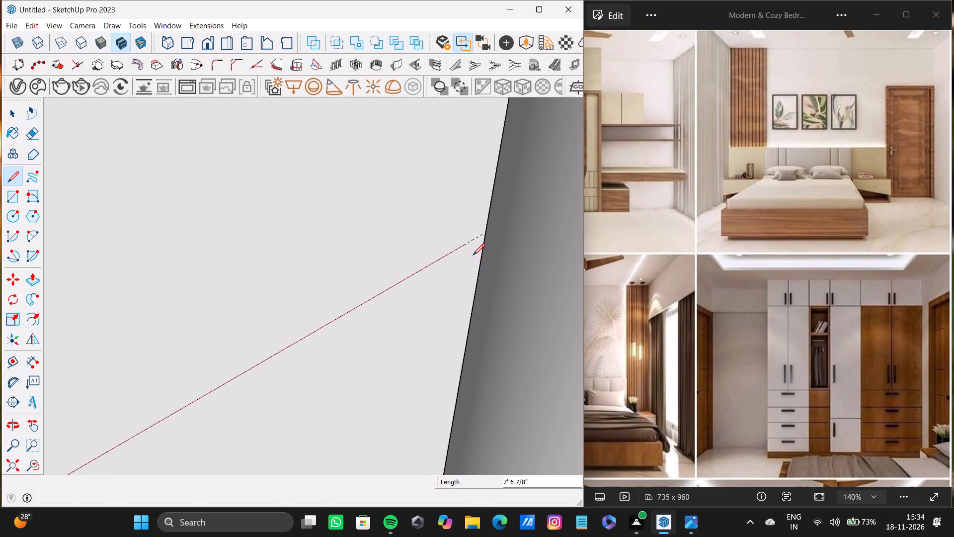
scroll(477, 247, "up", 15)
scroll(512, 222, "up", 9)
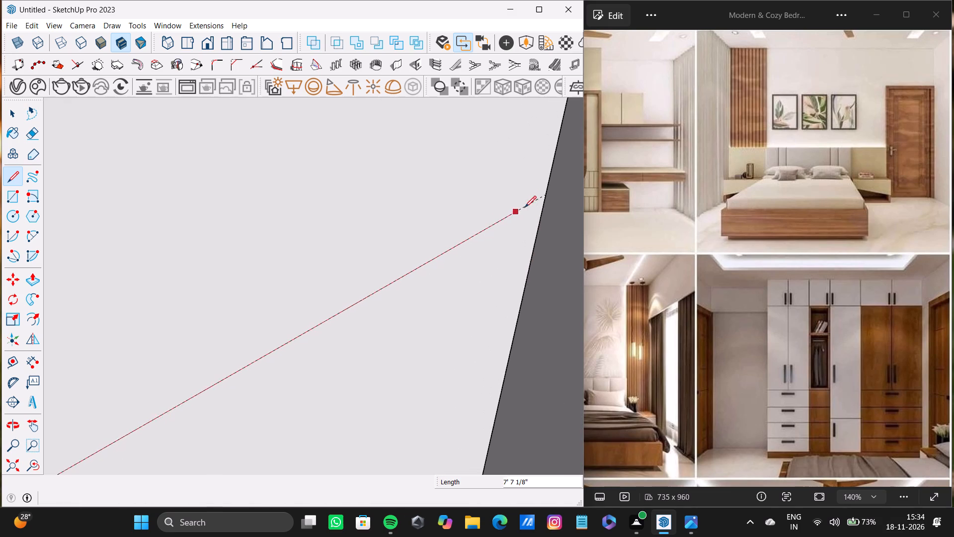
scroll(525, 207, "up", 6)
middle_click_drag(528, 199, 512, 223, "shift")
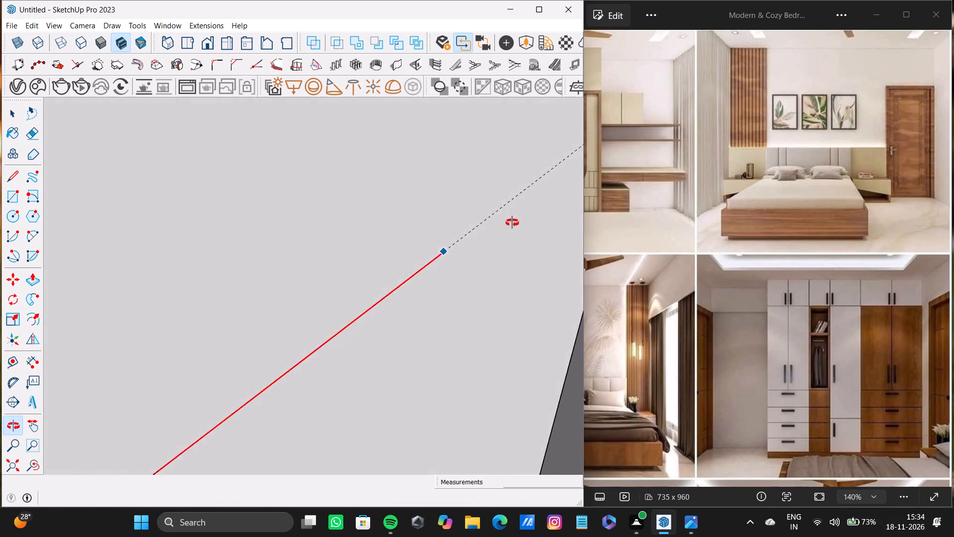
middle_click_drag(512, 223, 524, 238, "shift")
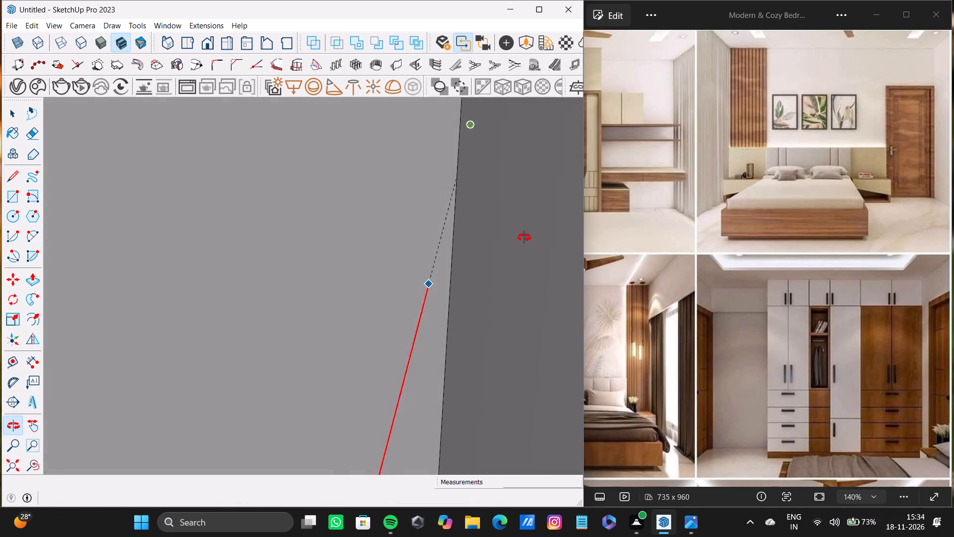
middle_click_drag(524, 238, 508, 244, "shift")
scroll(495, 212, "up", 2)
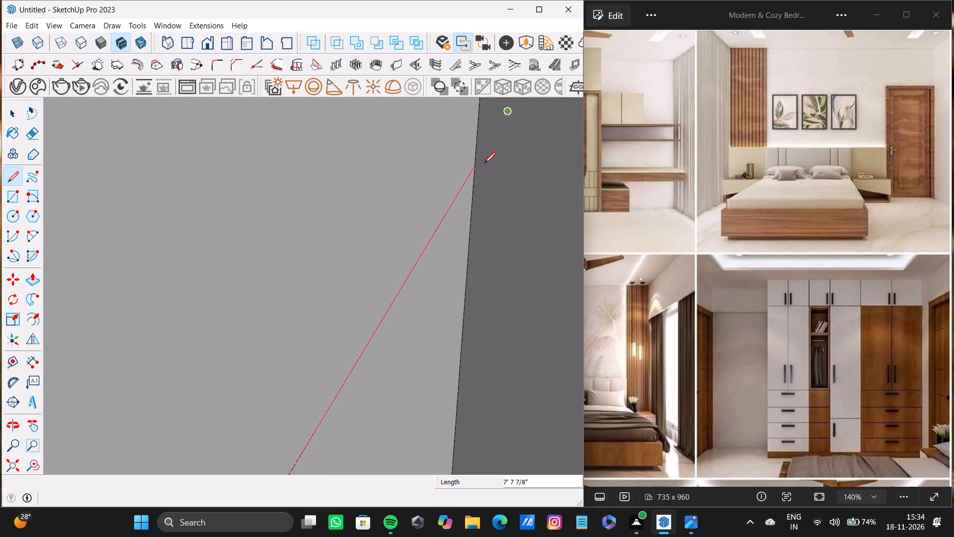
left_click(481, 161)
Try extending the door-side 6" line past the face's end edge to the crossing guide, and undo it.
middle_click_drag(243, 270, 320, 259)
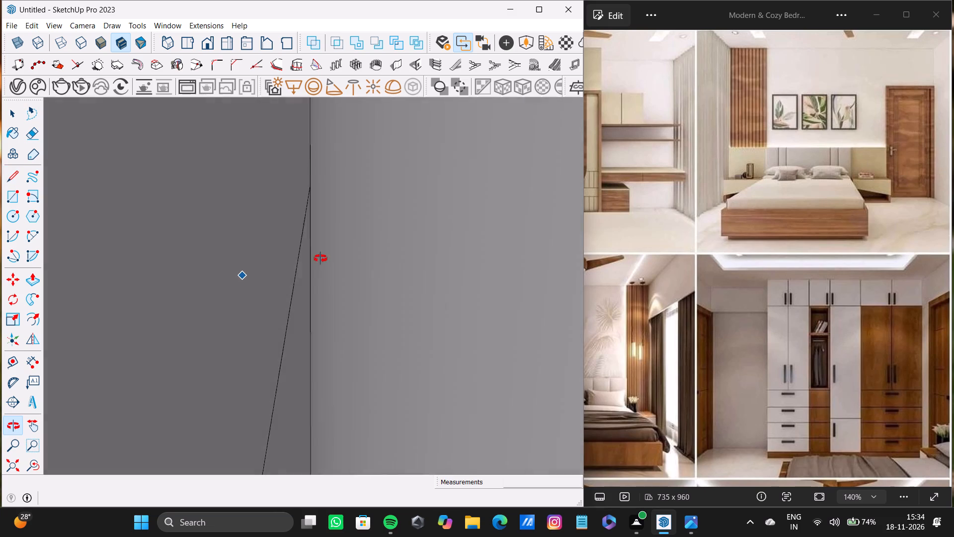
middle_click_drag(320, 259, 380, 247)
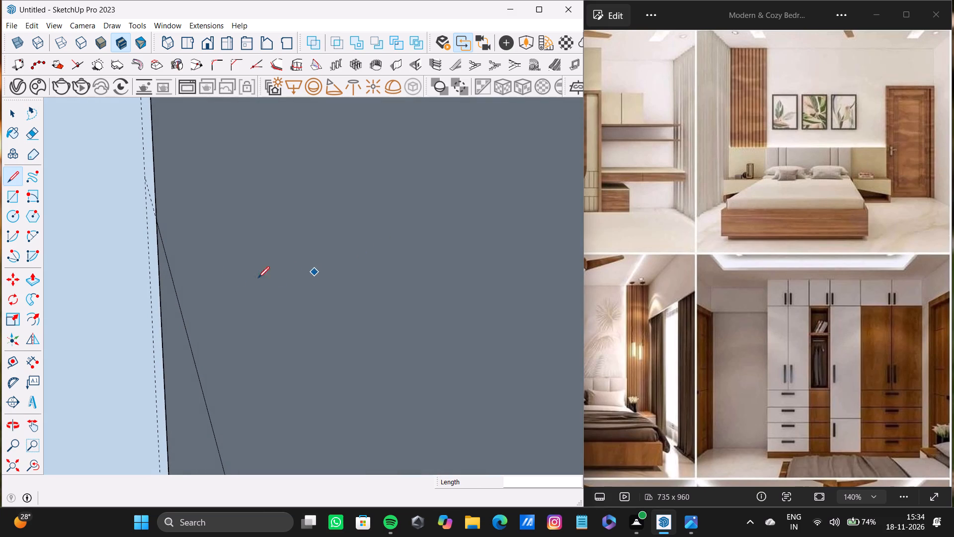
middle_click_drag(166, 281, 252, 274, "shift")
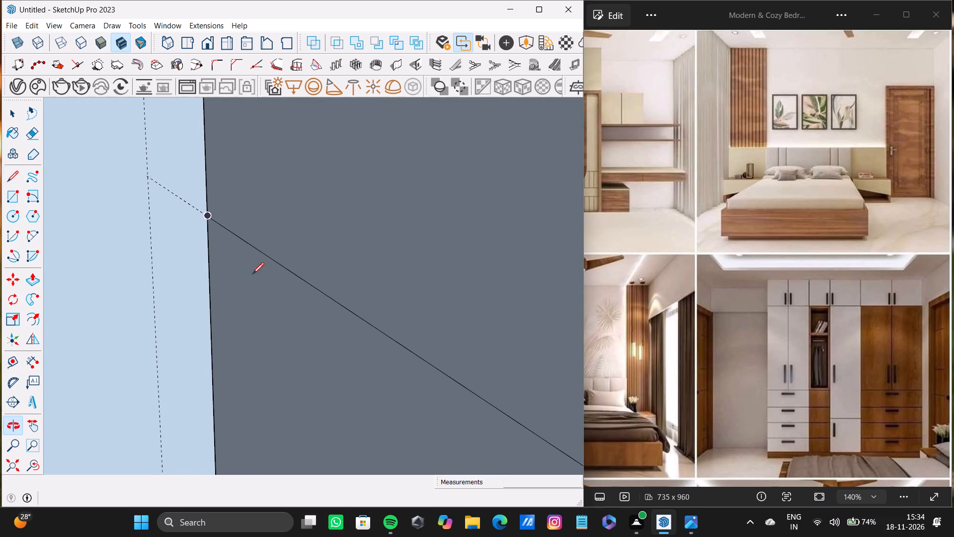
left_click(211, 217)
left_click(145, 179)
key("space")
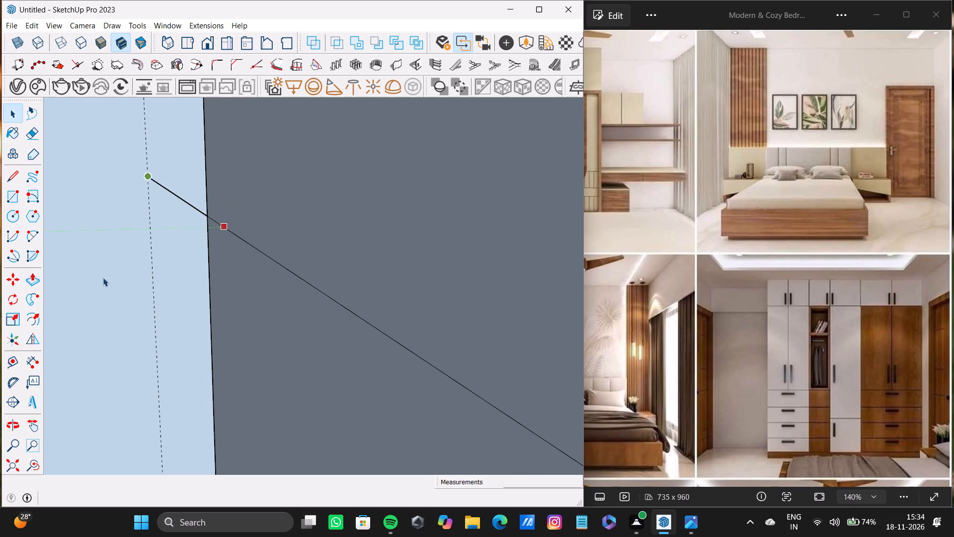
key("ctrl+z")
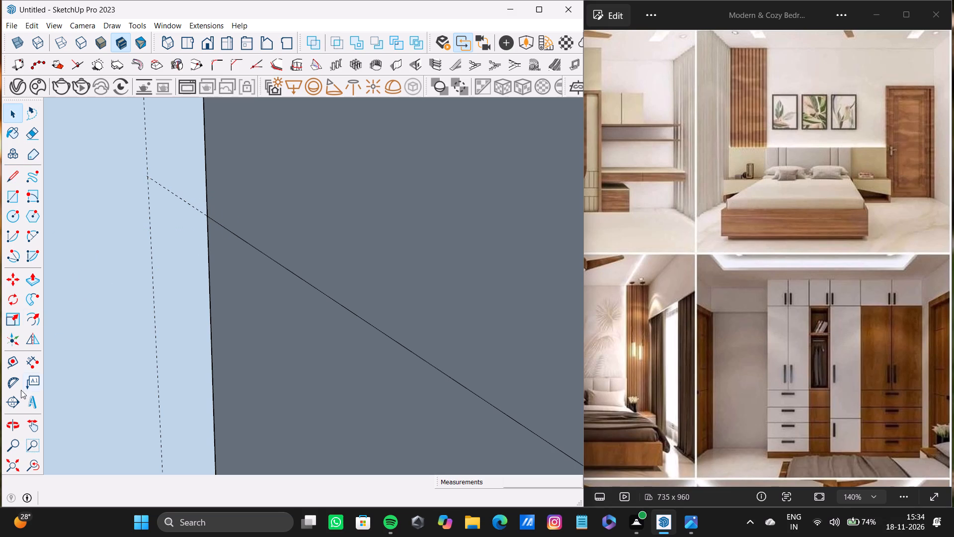
Examine the bed base from above and from the foot end to check its 6" dividing lines.
left_click(14, 459)
middle_click_drag(350, 371, 0, 363)
scroll(136, 358, "down", 4)
middle_click_drag(257, 366, 206, 383)
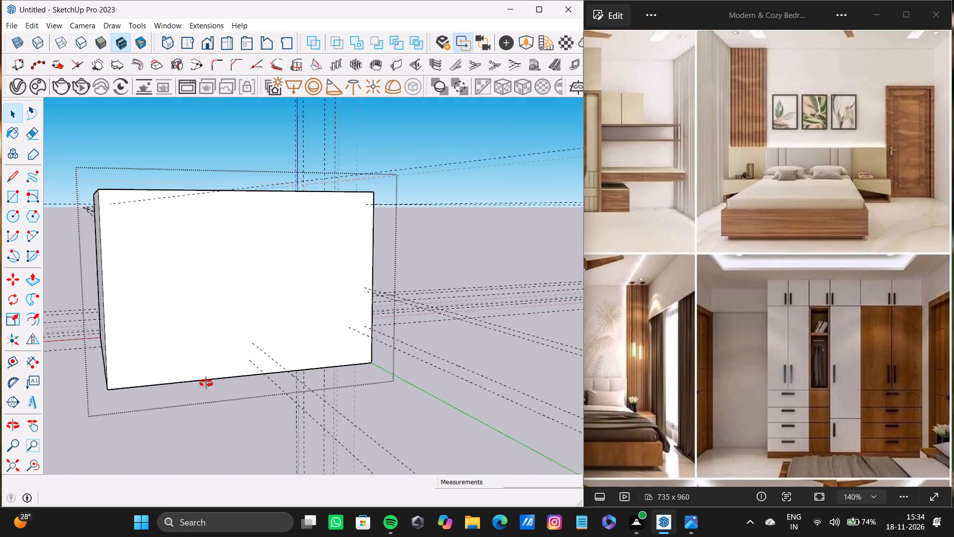
middle_click_drag(206, 383, 93, 518)
middle_click_drag(199, 285, 425, 381)
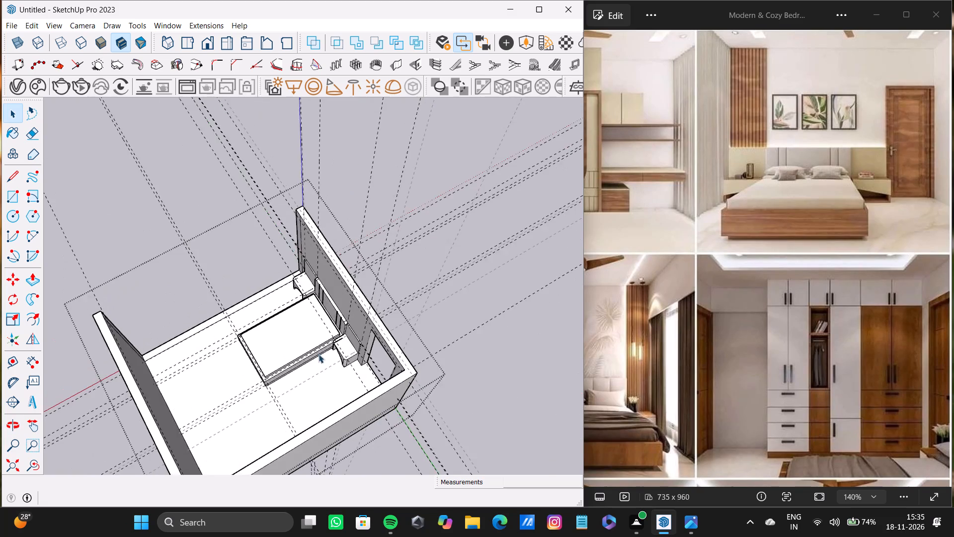
scroll(317, 354, "up", 17)
scroll(381, 325, "down", 9)
middle_click_drag(314, 353, 349, 346, "shift")
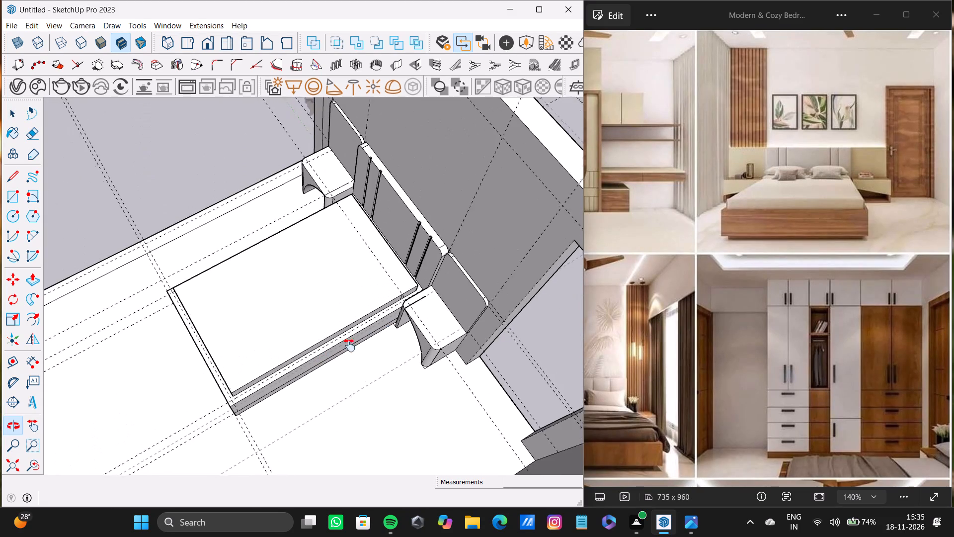
middle_click_drag(349, 346, 547, 298, "shift")
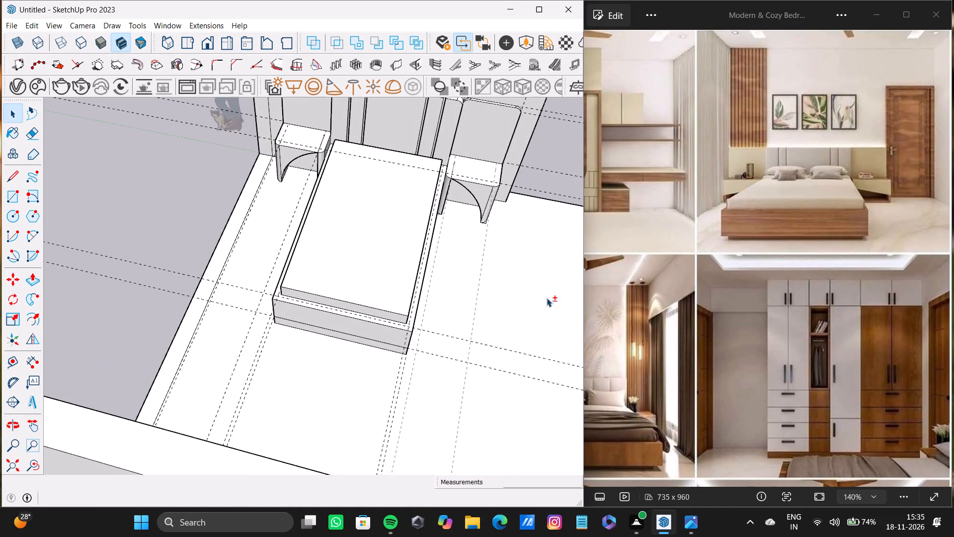
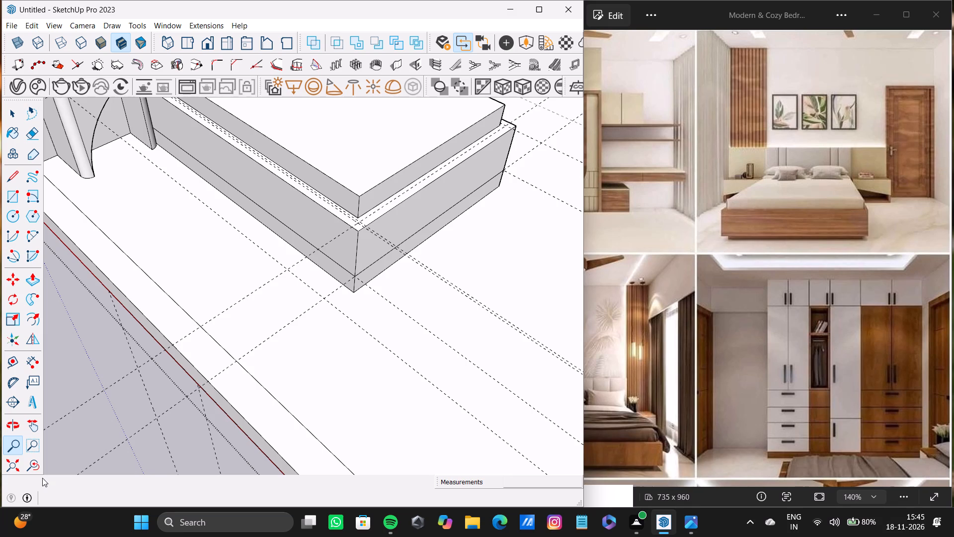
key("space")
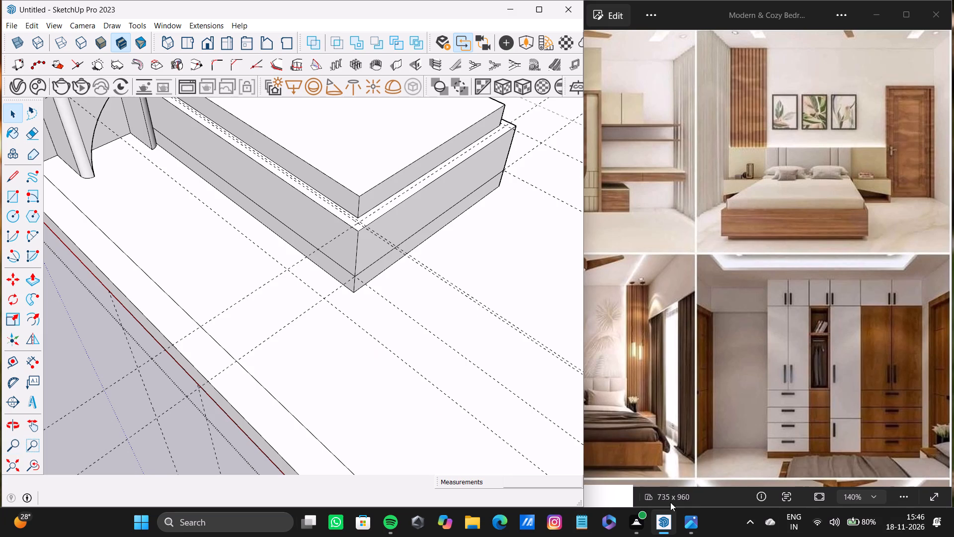
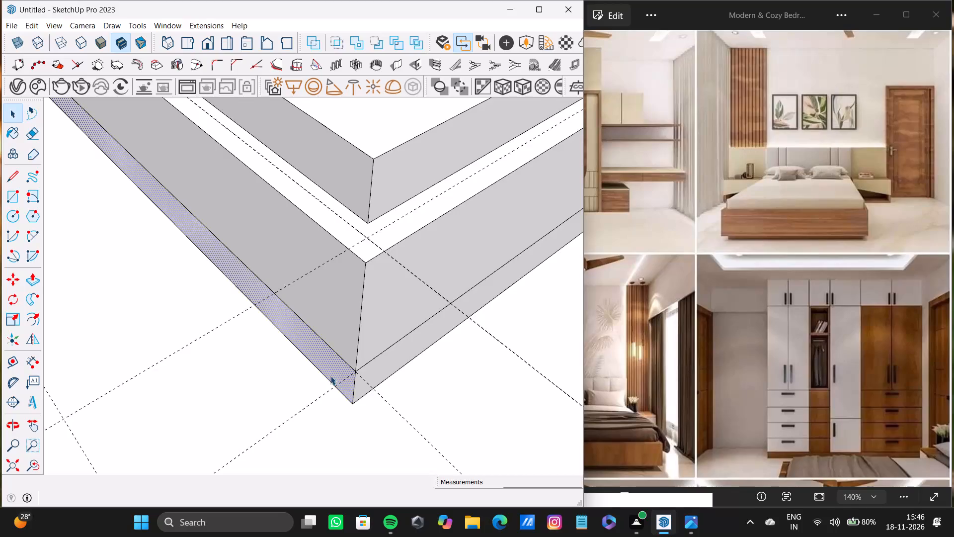
Push the lower strip of the bed base inward by about 1" along the long side facing away from the doorway.
key("p")
left_click_drag(330, 369, 348, 369)
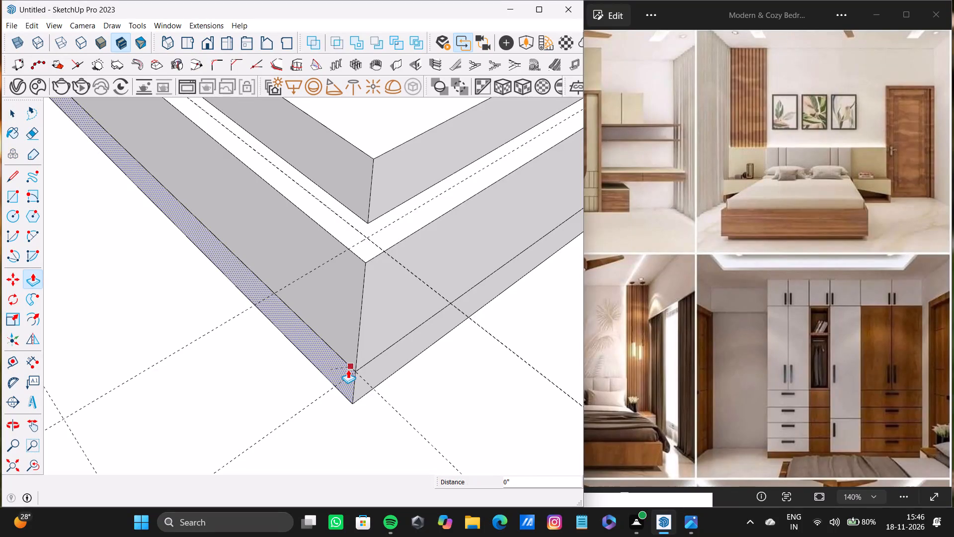
left_click_drag(348, 369, 360, 383)
left_click_drag(347, 386, 362, 384)
scroll(332, 370, "down", 3)
middle_click(332, 369, "shift")
scroll(327, 368, "up", 3)
left_click_drag(330, 364, 348, 366)
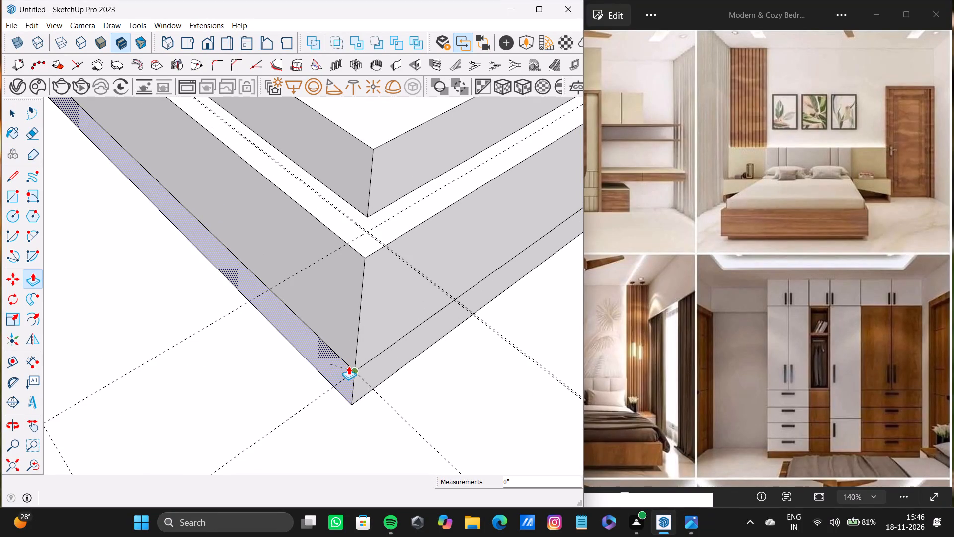
left_click_drag(348, 366, 349, 366)
left_click_drag(348, 384, 358, 382)
scroll(338, 378, "down", 3)
middle_click_drag(336, 378, 304, 371, "shift")
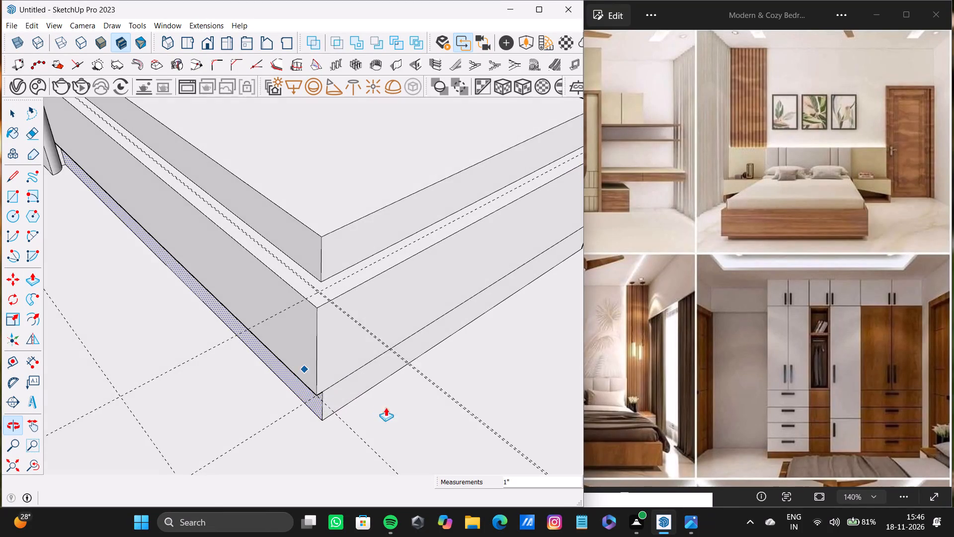
Push the lower strip at the foot end of the bed base inward by about 2 1/8".
key("space")
scroll(370, 404, "up", 1)
left_click(362, 393)
left_click(358, 378)
key("p")
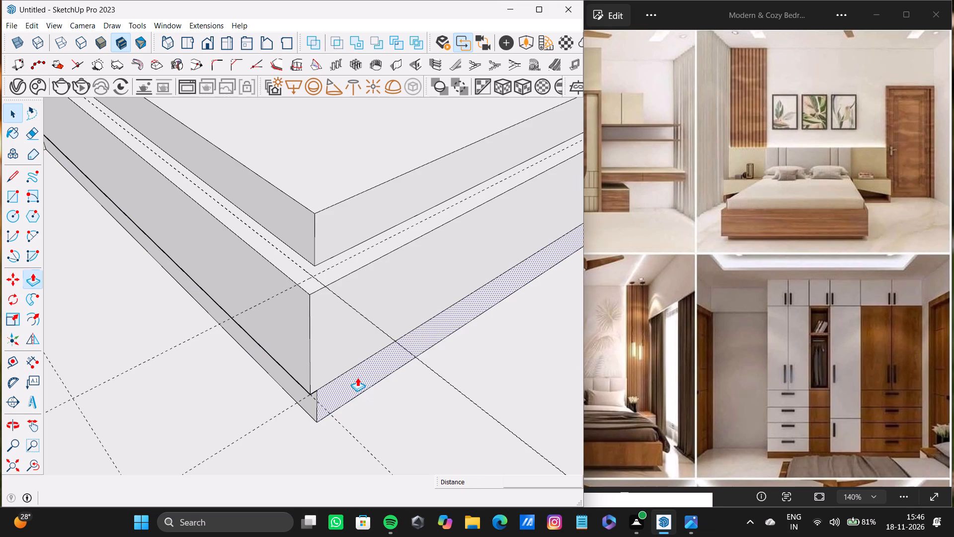
left_click_drag(354, 377, 339, 370)
Push the lower strip inward along the bed base's remaining long side, facing the doorway, to recess the plinth there.
scroll(340, 376, "down", 8)
middle_click_drag(350, 378, 358, 270)
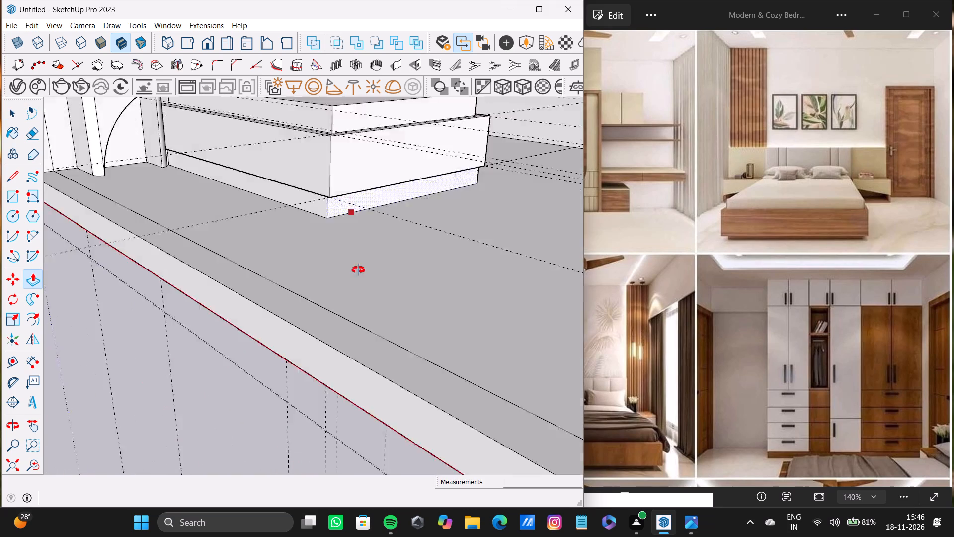
middle_click_drag(358, 270, 221, 408)
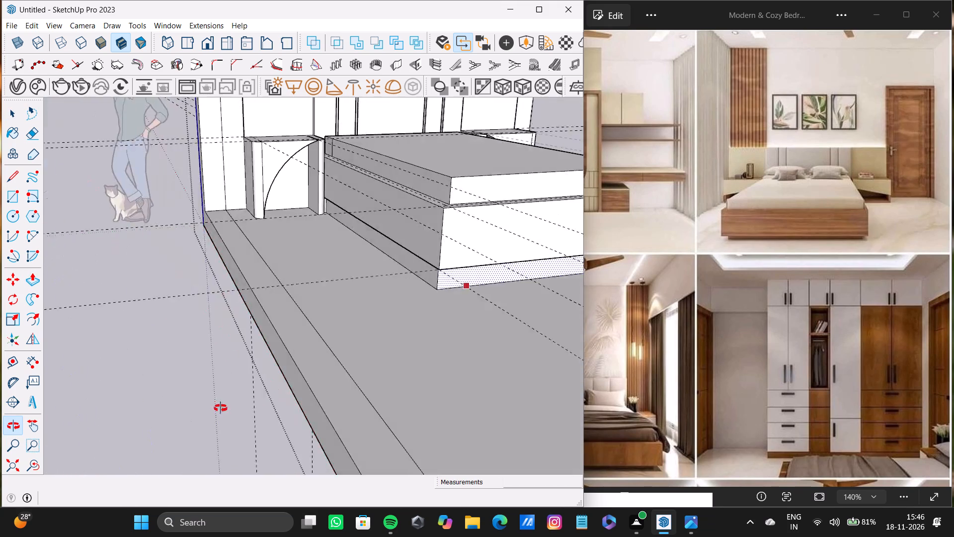
middle_click_drag(221, 408, 193, 400)
scroll(305, 348, "down", 4)
middle_click_drag(379, 338, 554, 525, "shift")
middle_click_drag(437, 286, 436, 443, "shift")
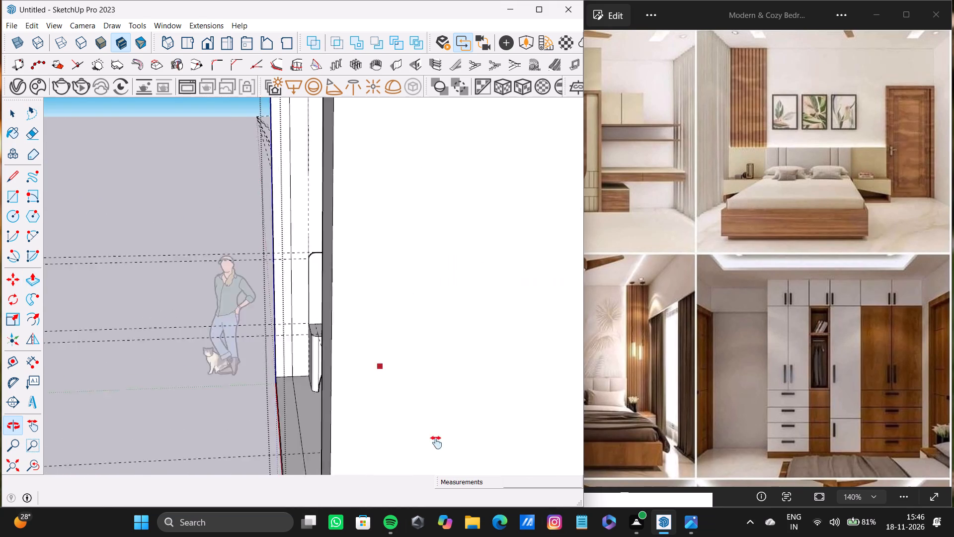
middle_click_drag(436, 443, 617, 455, "shift")
scroll(551, 334, "up", 1, "shift")
middle_click_drag(550, 334, 475, 335, "shift")
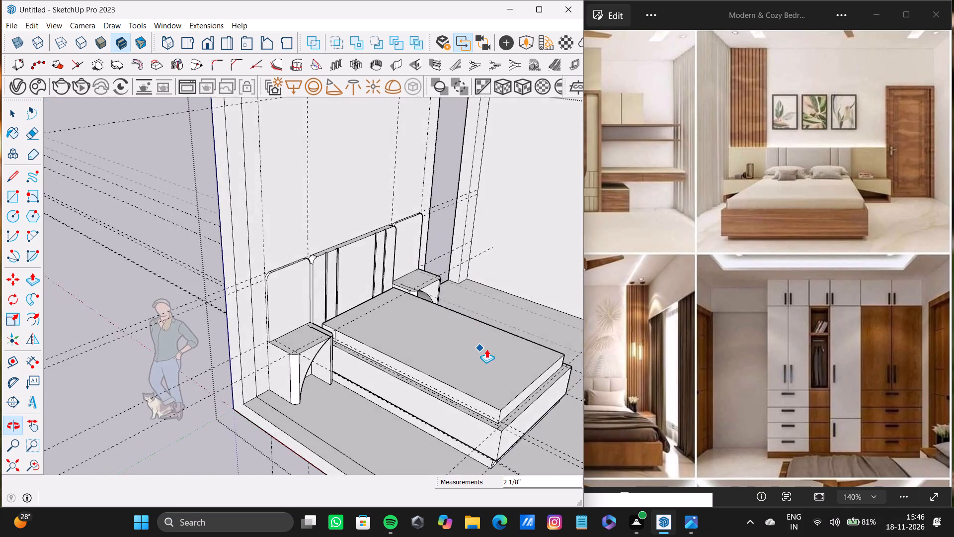
scroll(486, 349, "up", 6, "shift")
middle_click_drag(547, 353, 405, 331)
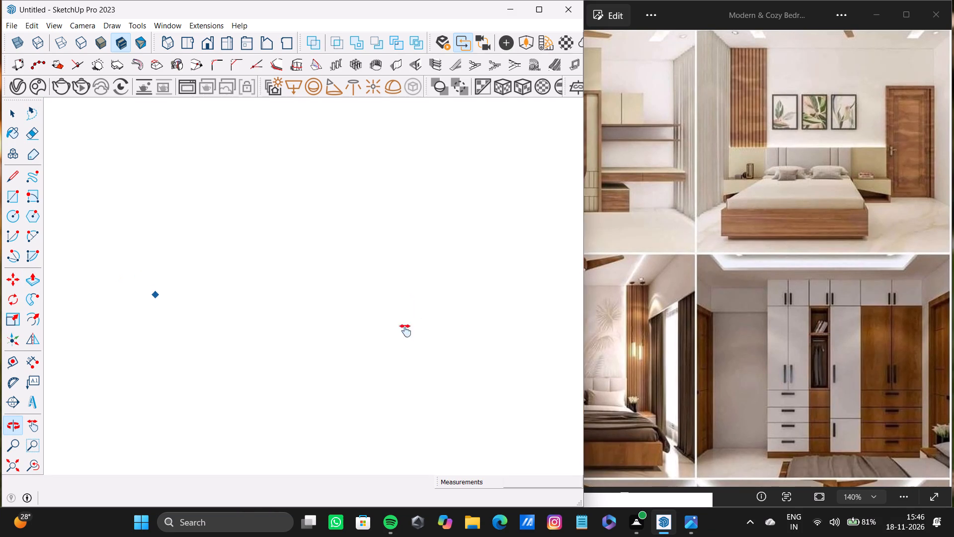
middle_click_drag(405, 331, 414, 293)
left_click(14, 463)
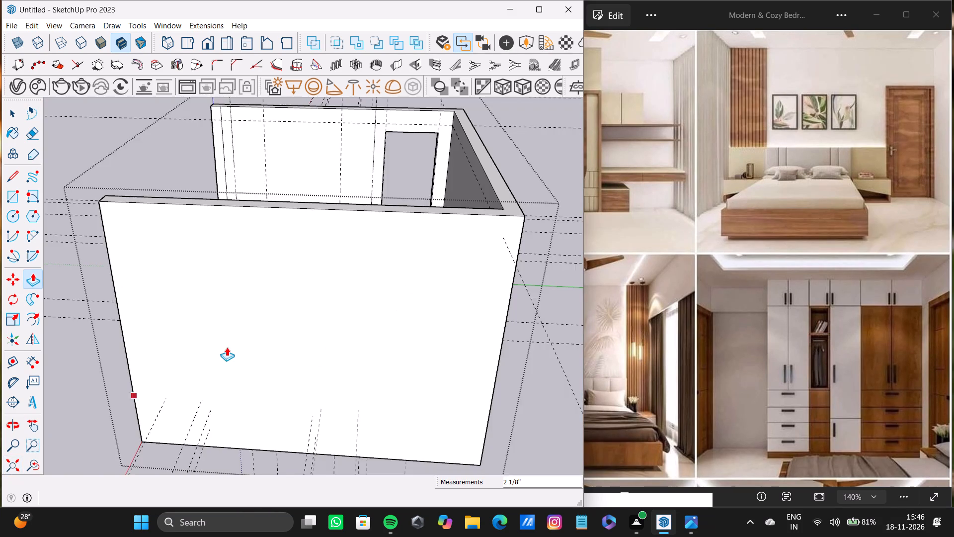
middle_click_drag(227, 347, 106, 442)
scroll(265, 352, "up", 16)
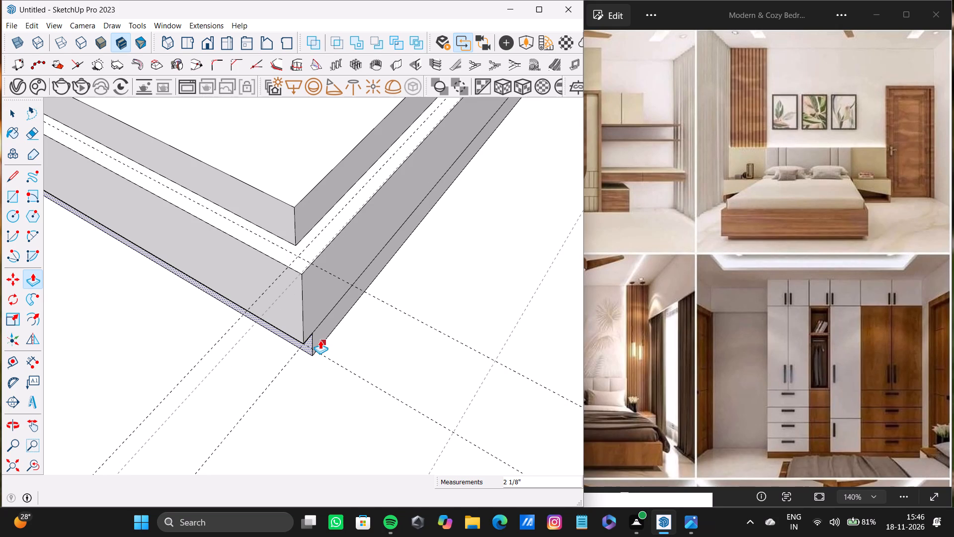
key("v")
left_click(328, 332)
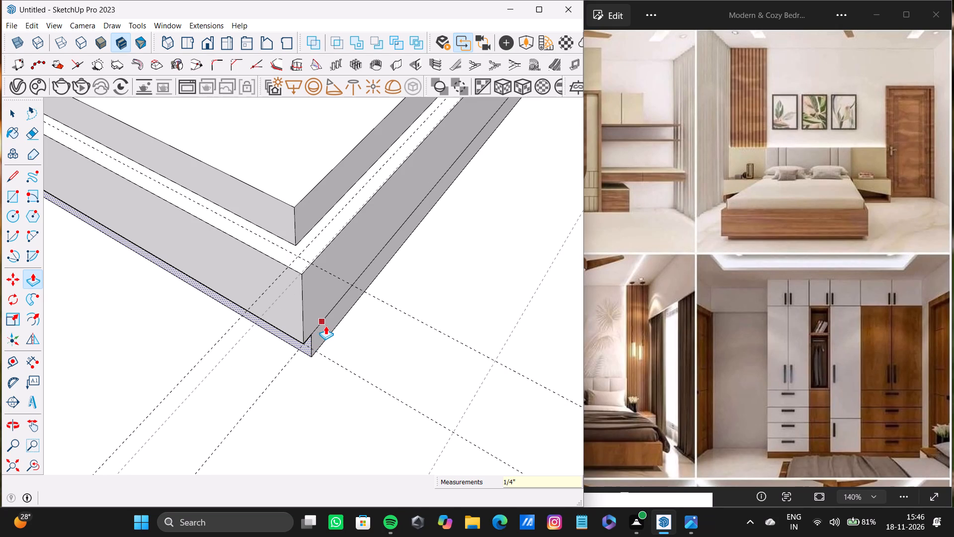
key("v")
type("v")
key("space")
left_click(325, 331)
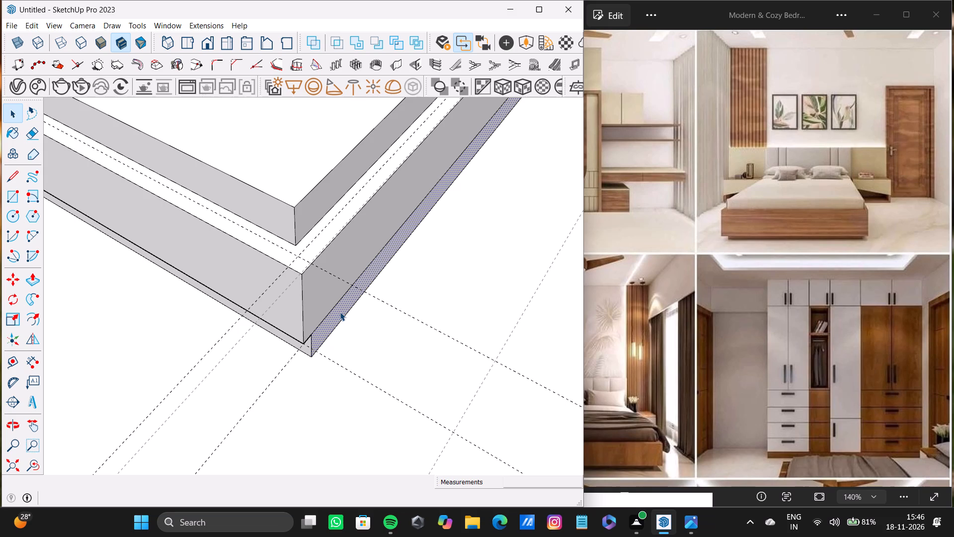
key("p")
left_click_drag(337, 315, 320, 331)
left_click_drag(318, 343, 313, 342)
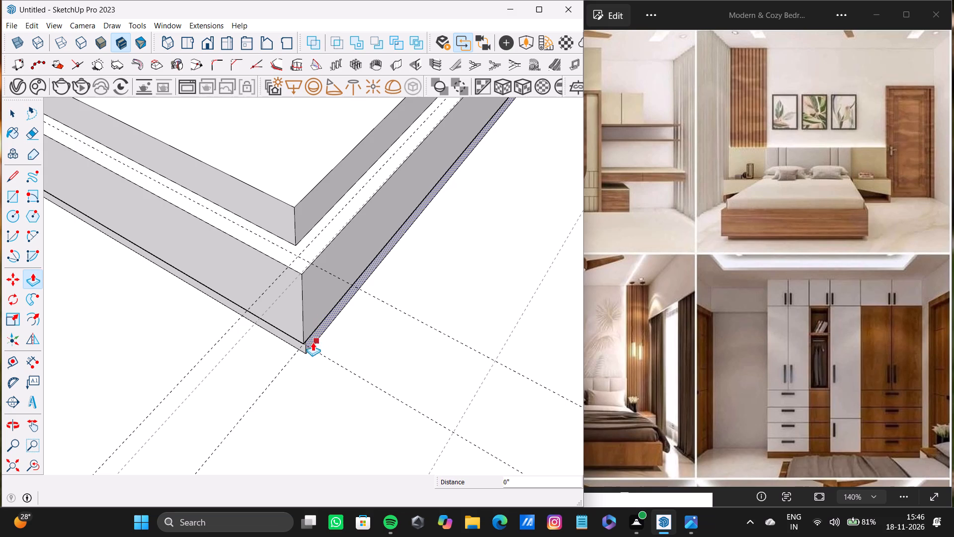
left_click_drag(313, 342, 294, 343)
key("space")
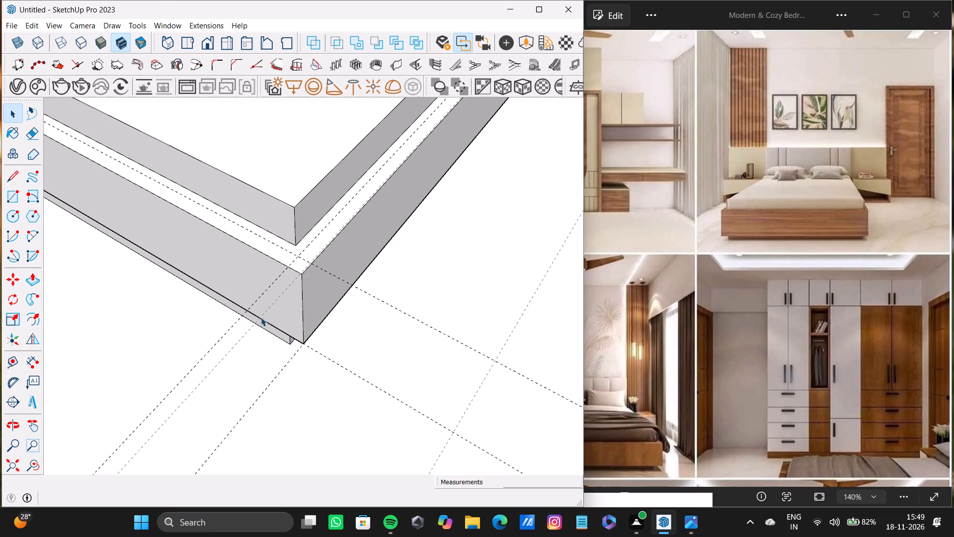
Extend the mattress's head-end face segment nearest the bedside block away from the doorway 3 1/4" toward the headboard.
scroll(325, 296, "down", 11)
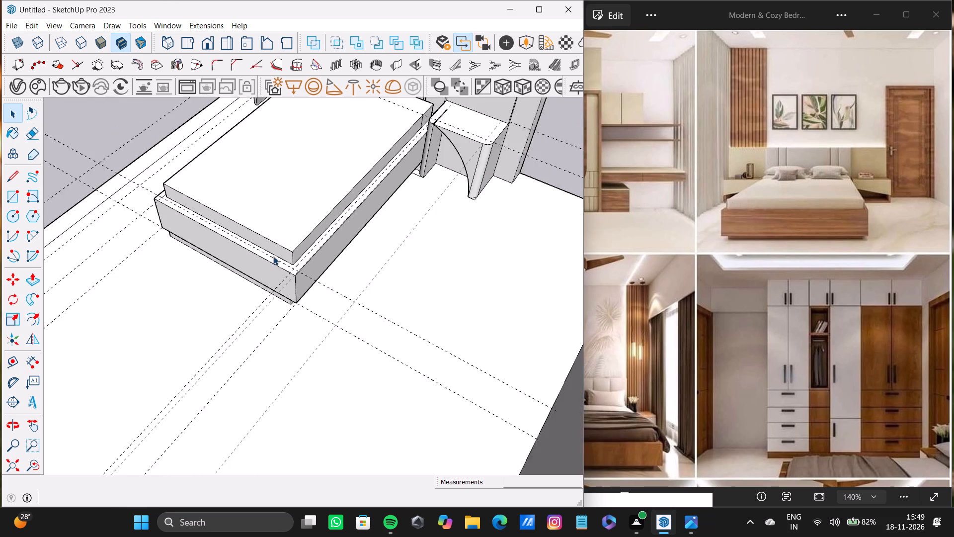
middle_click_drag(273, 256, 578, 310, "shift")
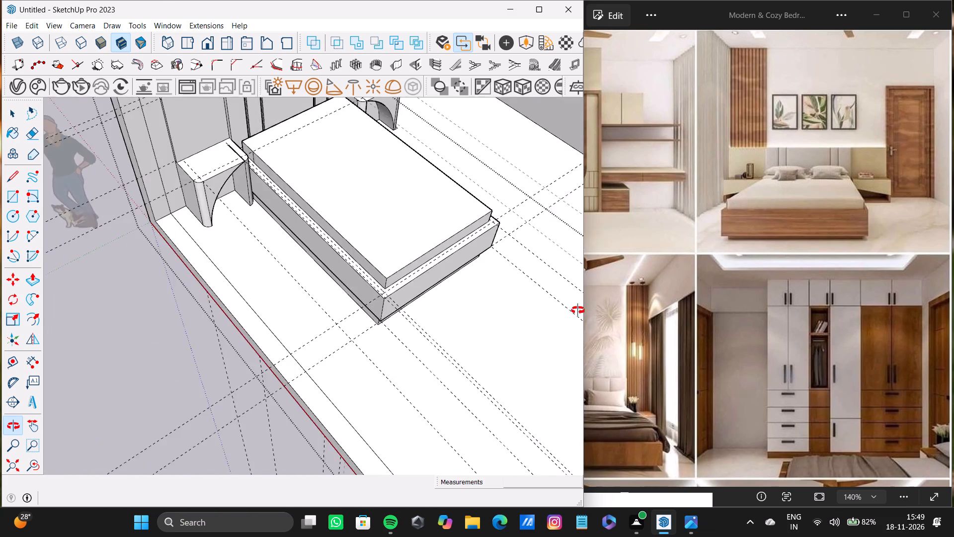
middle_click_drag(578, 310, 606, 254, "shift")
scroll(358, 255, "up", 8)
middle_click_drag(389, 180, 366, 296, "shift")
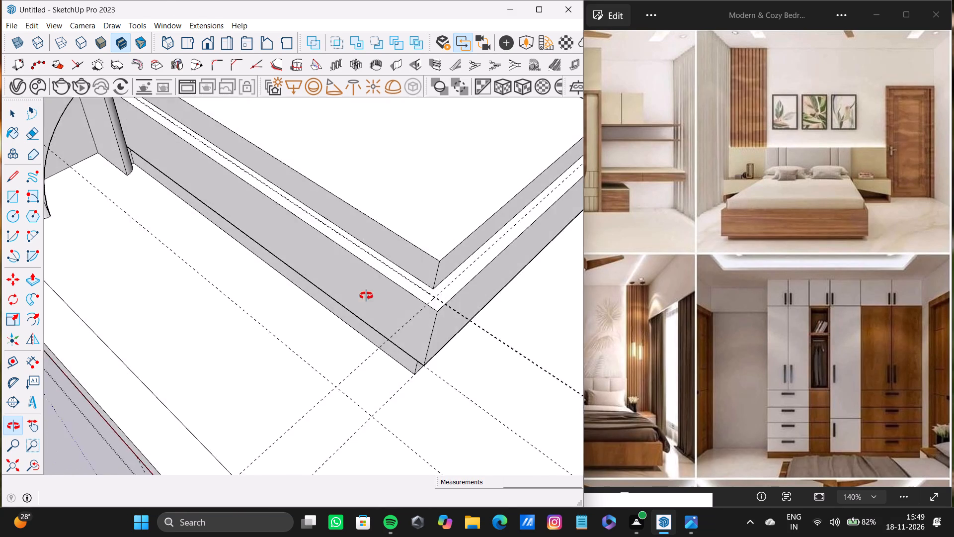
middle_click_drag(366, 296, 215, 388, "shift")
scroll(346, 316, "down", 4, "shift")
middle_click_drag(404, 344, 219, 403, "shift")
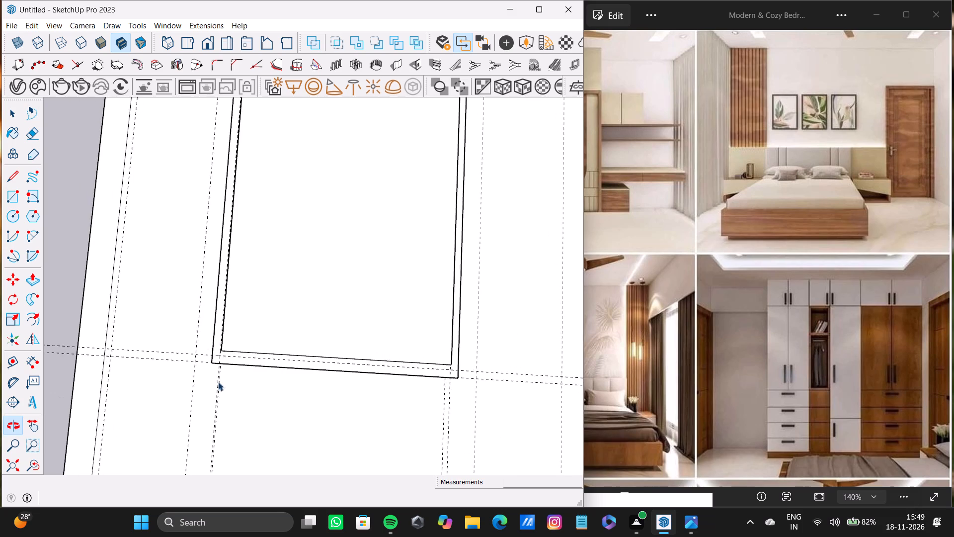
scroll(215, 332, "down", 4, "shift")
middle_click_drag(220, 327, 236, 364, "shift")
scroll(271, 110, "up", 2)
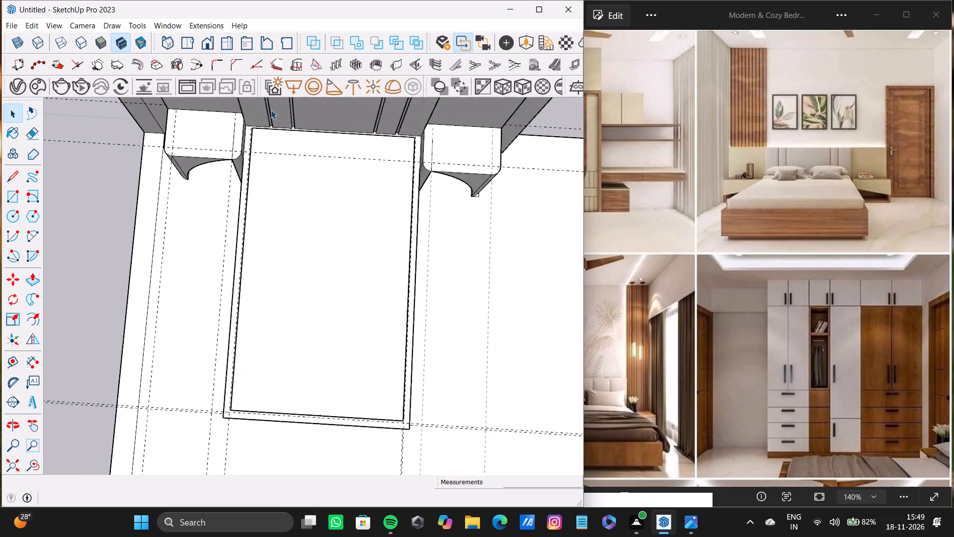
scroll(271, 110, "up", 11)
middle_click_drag(266, 131, 242, 180)
scroll(253, 134, "up", 9)
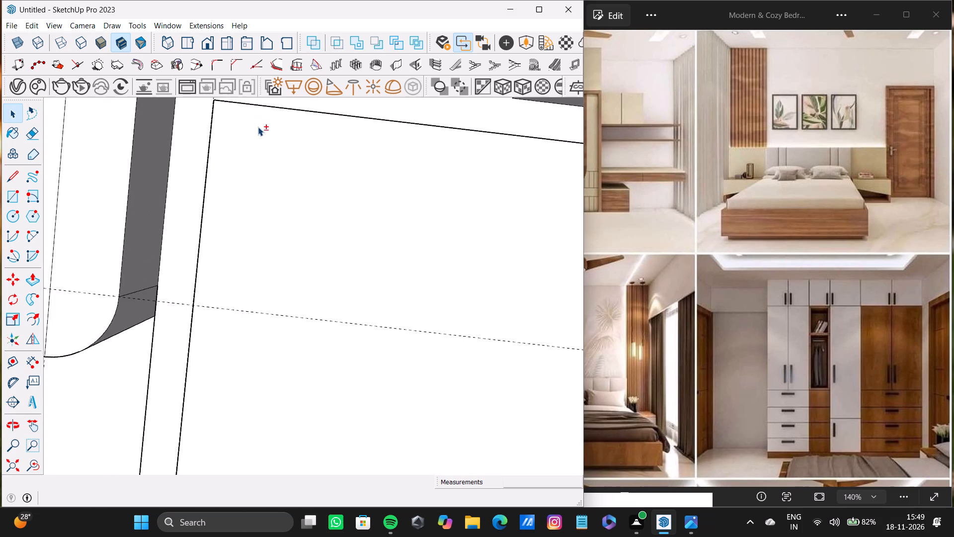
middle_click_drag(258, 127, 249, 290, "shift")
scroll(255, 258, "up", 3)
left_click(287, 259)
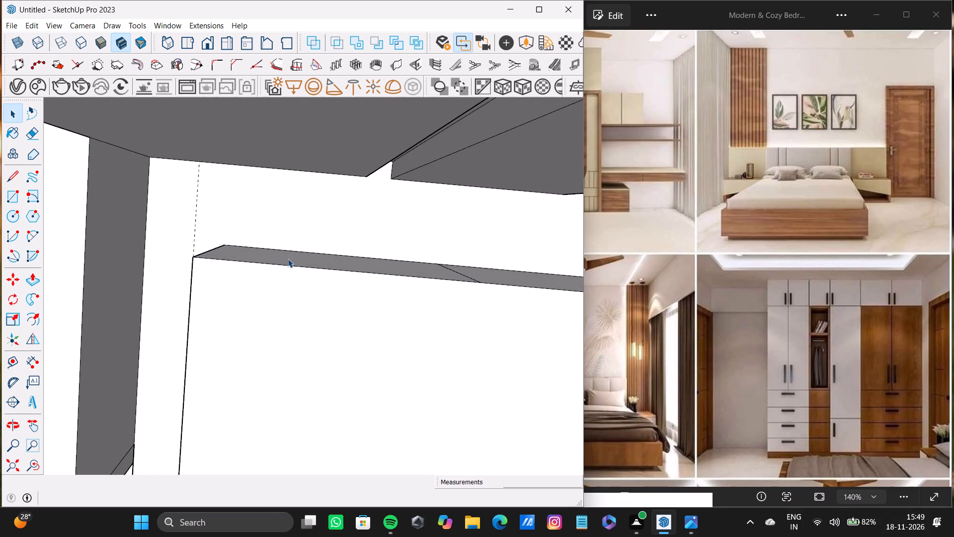
key("p")
left_click_drag(288, 260, 277, 180)
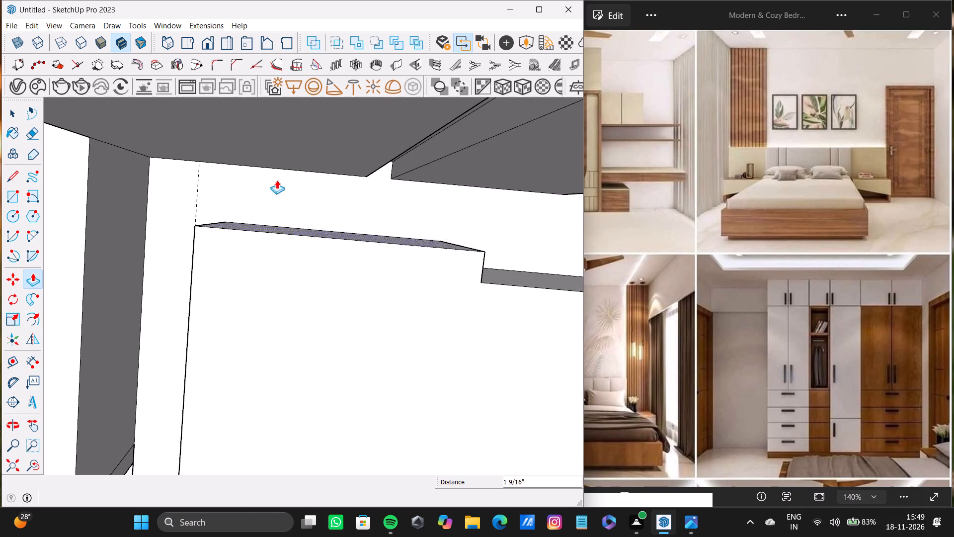
left_click_drag(277, 180, 274, 113)
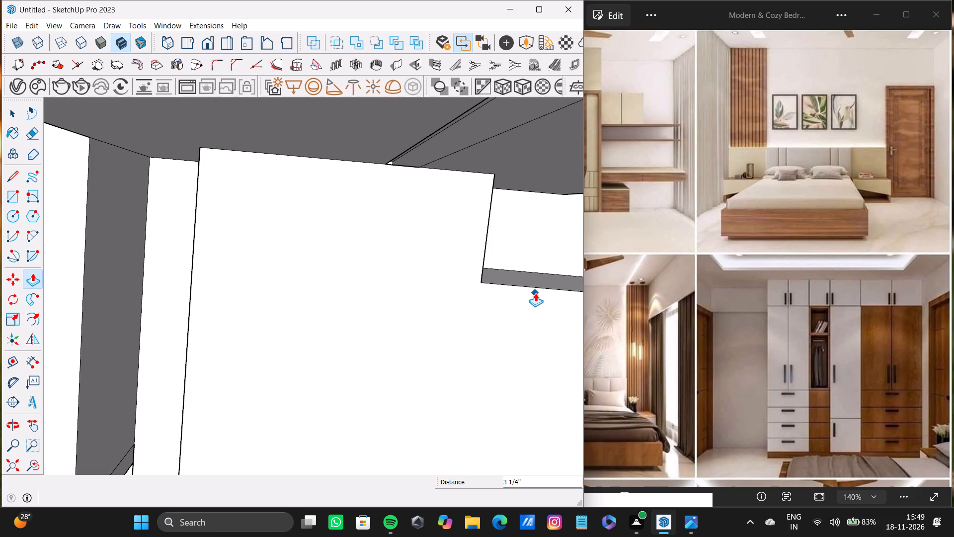
middle_click_drag(534, 284, 423, 320, "shift")
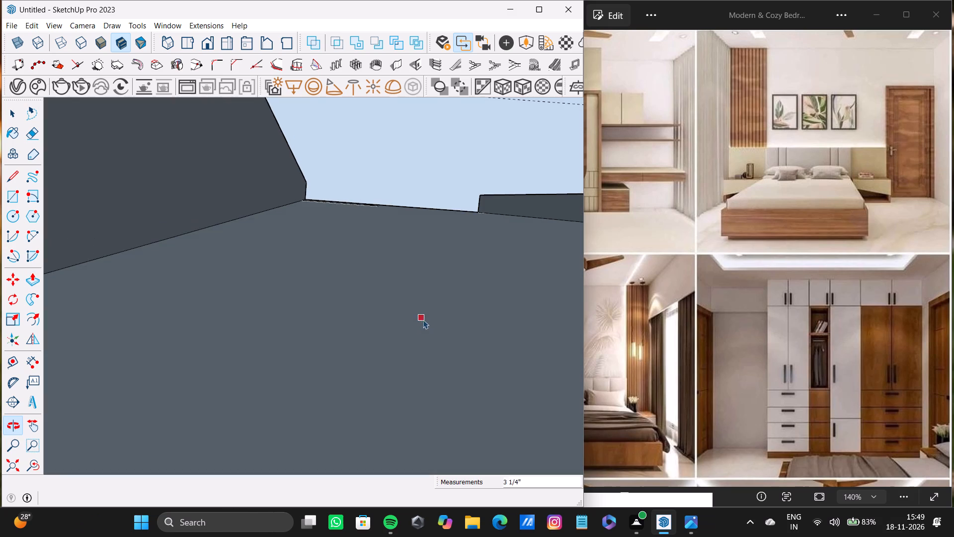
key("space")
left_click(35, 466)
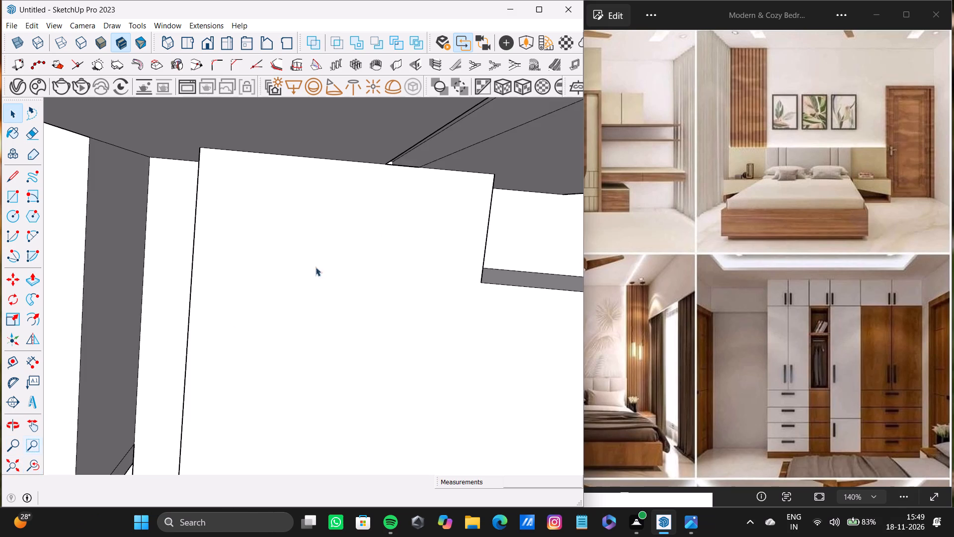
Extend the adjacent second segment of the mattress's head-end face 3 1/4" toward the headboard.
scroll(495, 233, "up", 1)
middle_click_drag(495, 233, 276, 220)
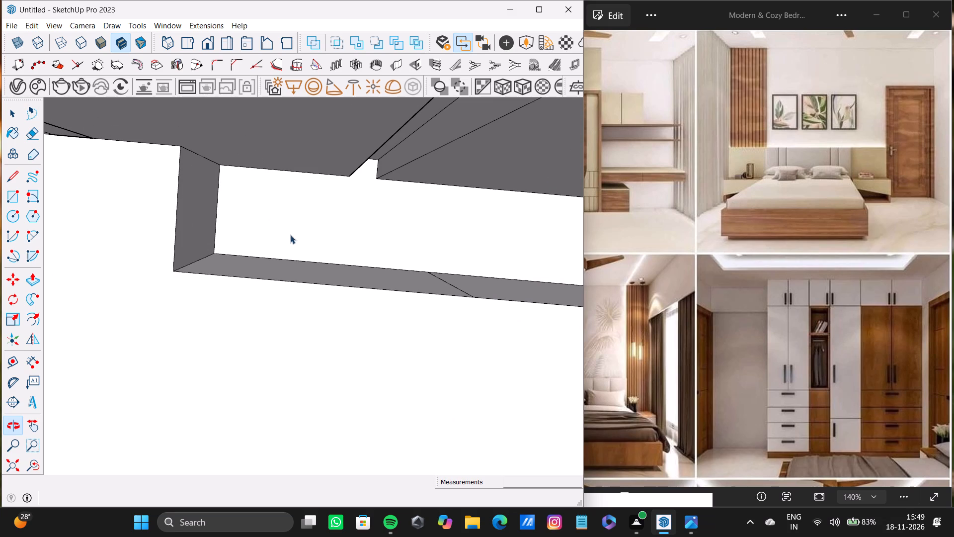
key("space")
left_click(312, 273)
key("p")
left_click_drag(313, 274, 292, 152)
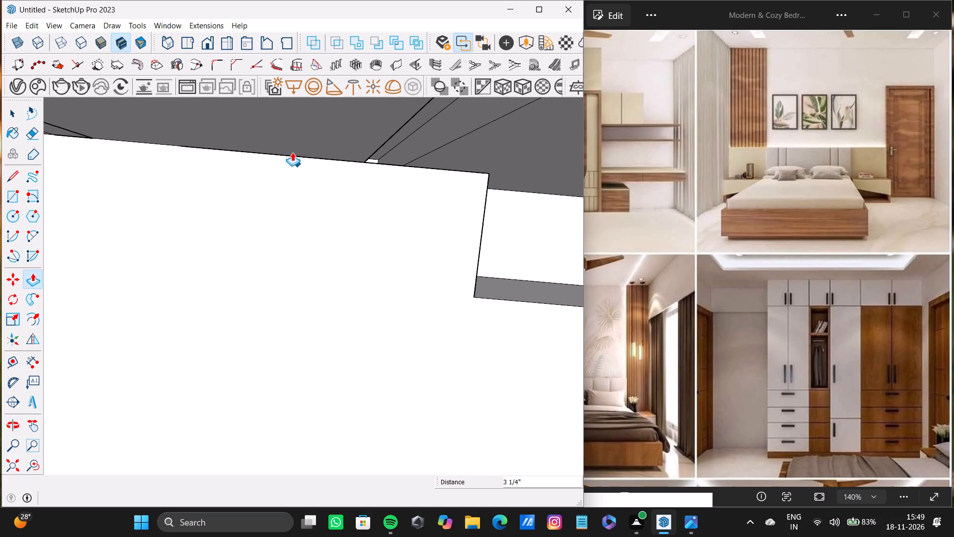
left_click_drag(292, 152, 288, 136)
Extend the long third segment of the mattress's head-end face 3 1/4" toward the headboard.
middle_click_drag(449, 271, 210, 250, "shift")
key("space")
left_click(330, 268)
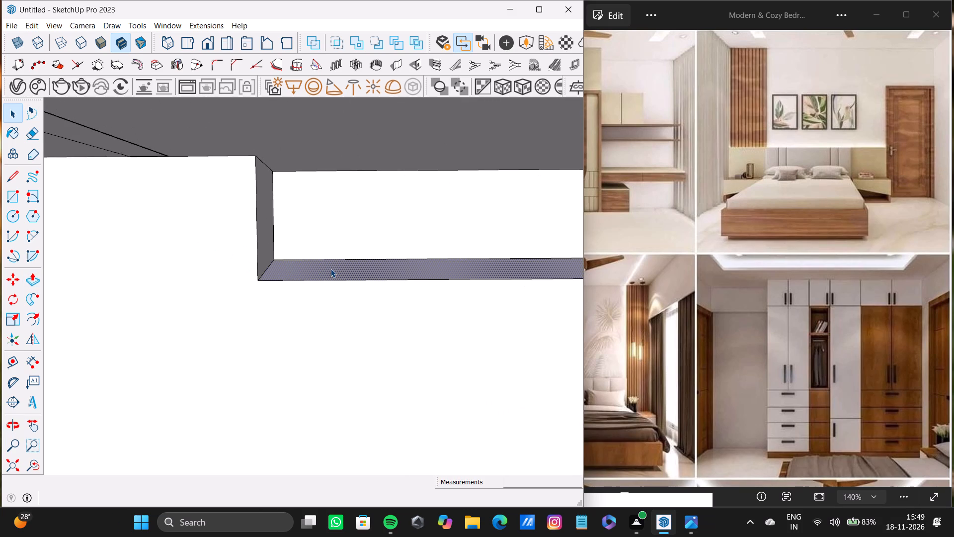
key("p")
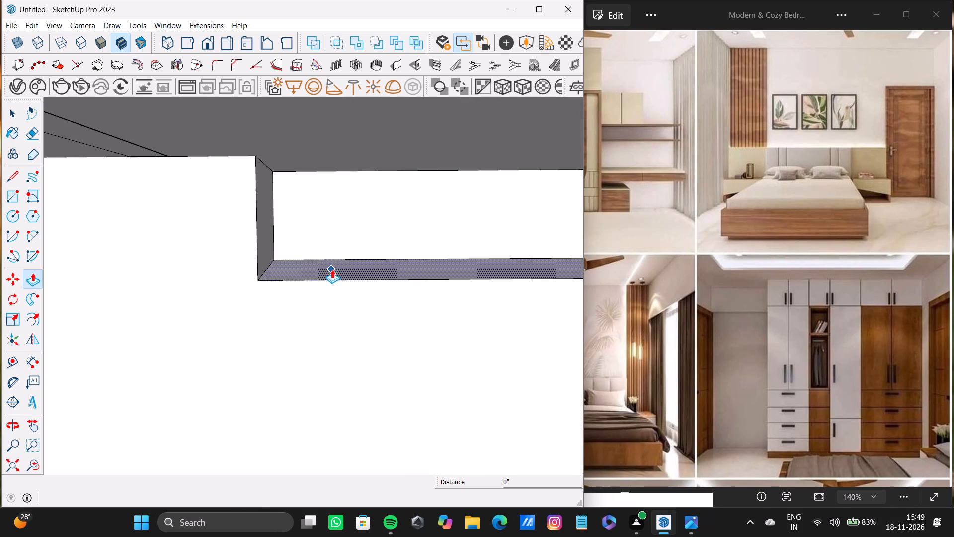
left_click_drag(332, 269, 318, 132)
Extend the fourth segment of the mattress's head-end face, near the doorway-side bedside block, 3 1/4" toward the headboard.
scroll(278, 211, "down", 16)
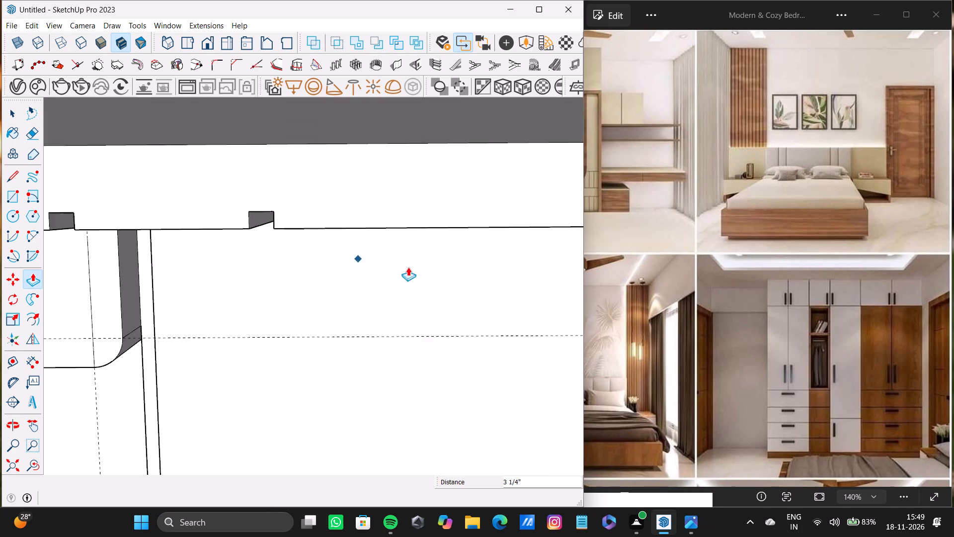
scroll(408, 267, "down", 3)
middle_click_drag(400, 284, 394, 221)
left_click(19, 463)
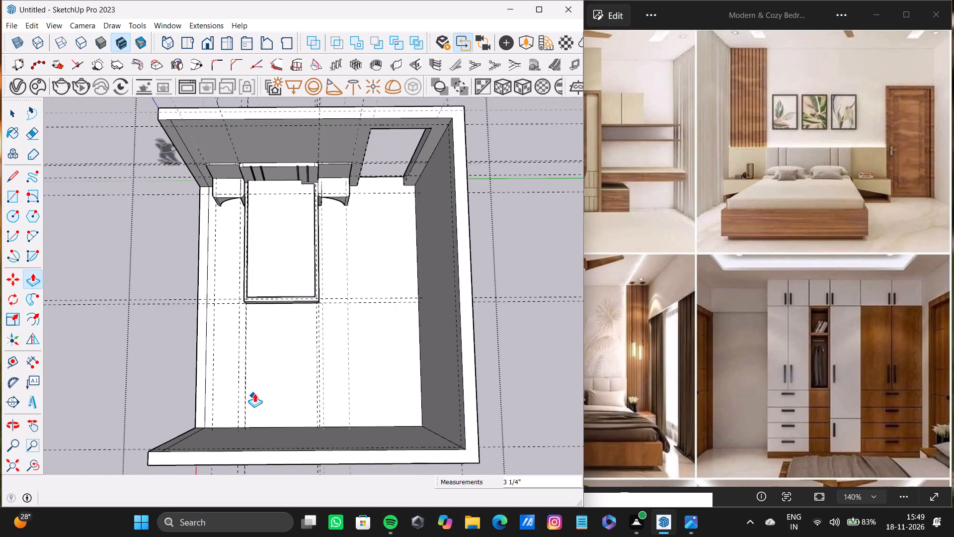
middle_click_drag(254, 393, 291, 338)
scroll(306, 237, "up", 12)
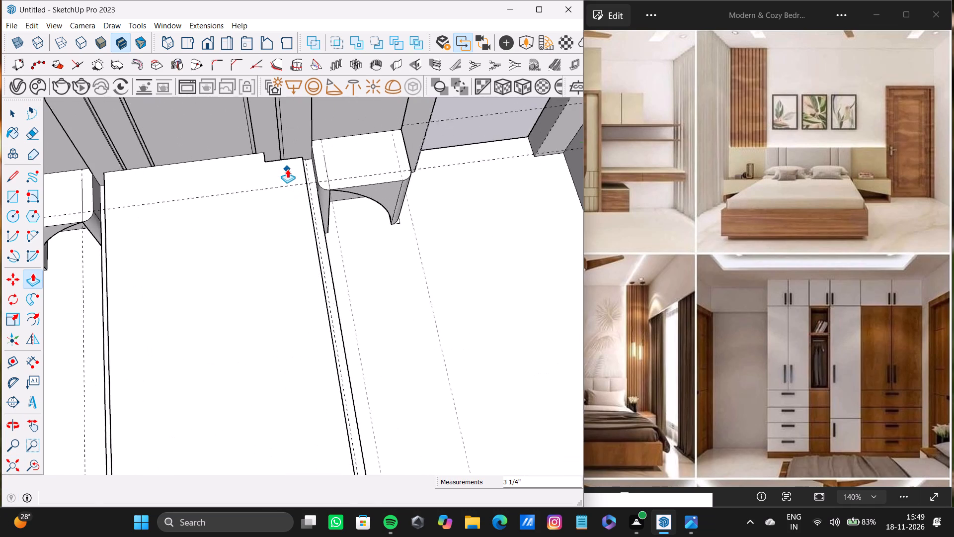
scroll(287, 169, "up", 5)
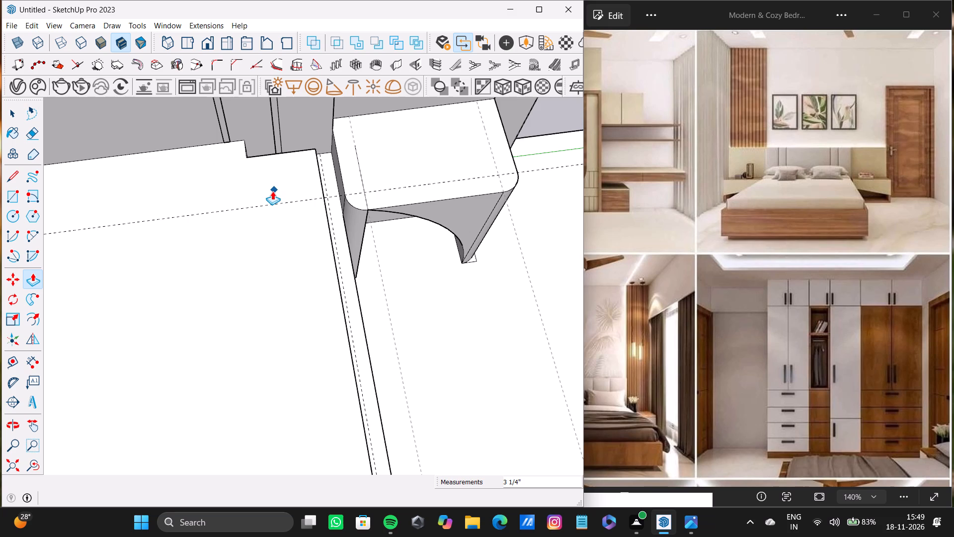
middle_click_drag(294, 161, 188, 211)
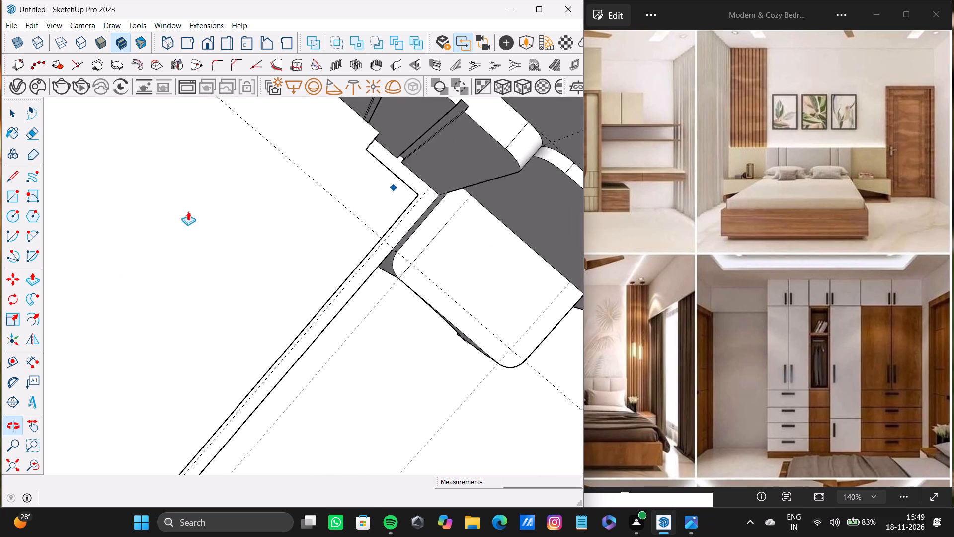
middle_click_drag(188, 211, 126, 264)
scroll(299, 185, "up", 7)
scroll(391, 190, "up", 6)
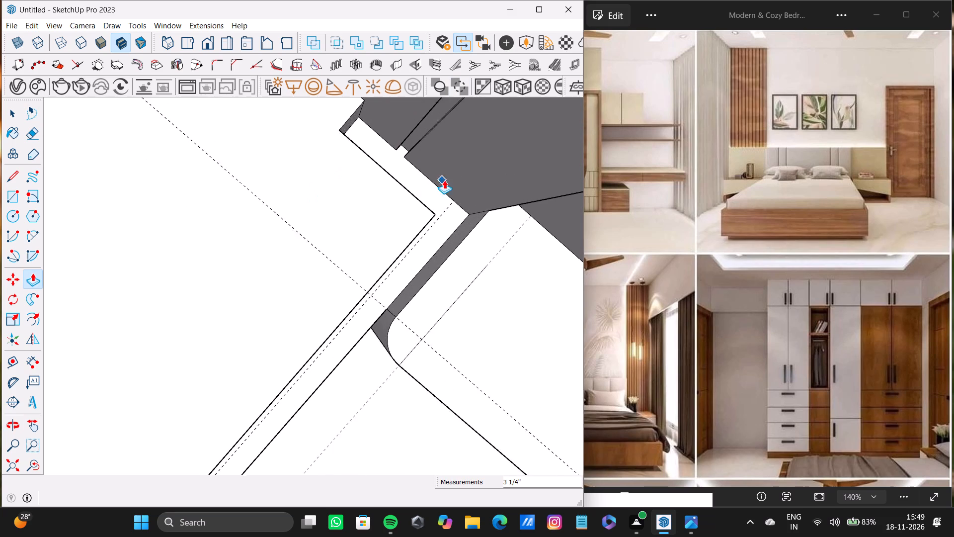
scroll(444, 180, "up", 5)
middle_click_drag(441, 193, 345, 218)
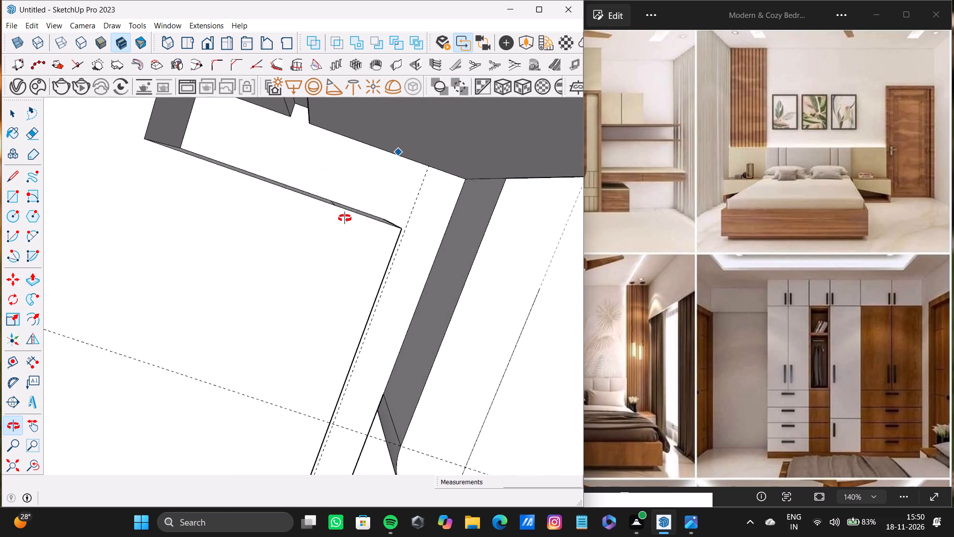
middle_click_drag(345, 218, 340, 229)
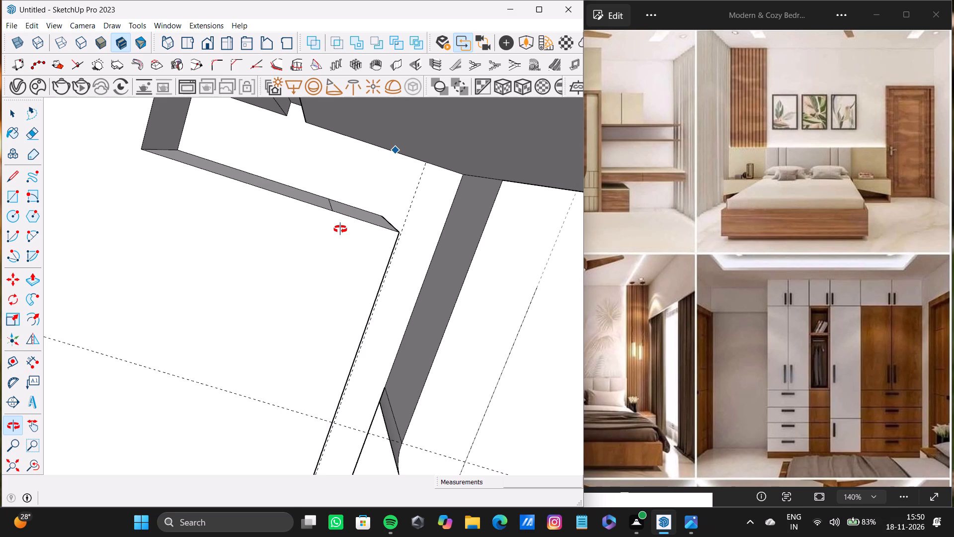
middle_click_drag(340, 229, 340, 231)
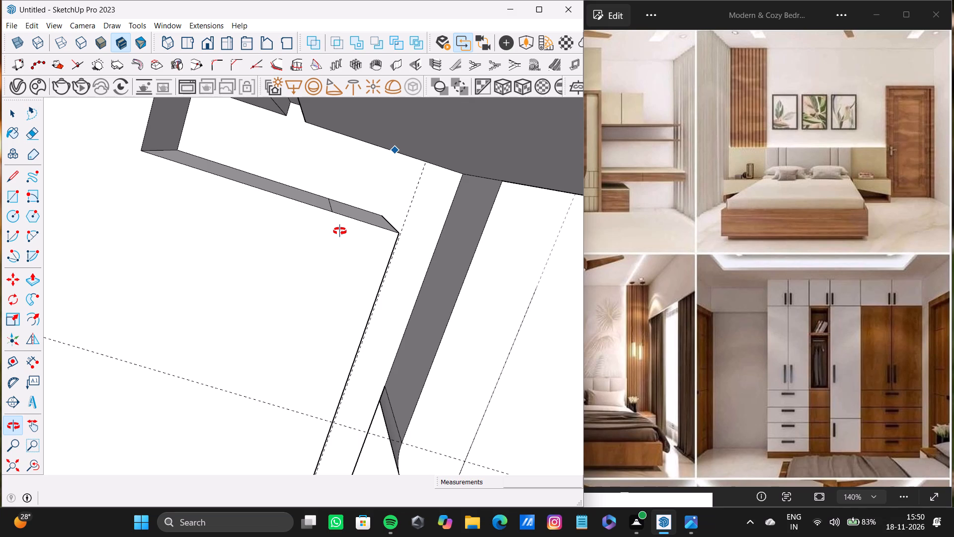
middle_click_drag(340, 231, 340, 232)
key("space")
left_click(311, 199)
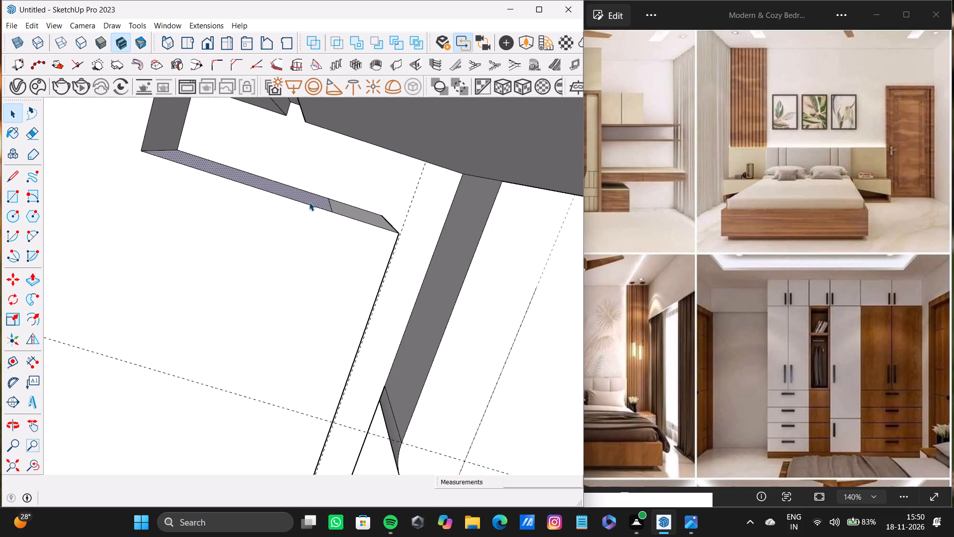
key("p")
left_click_drag(309, 202, 317, 84)
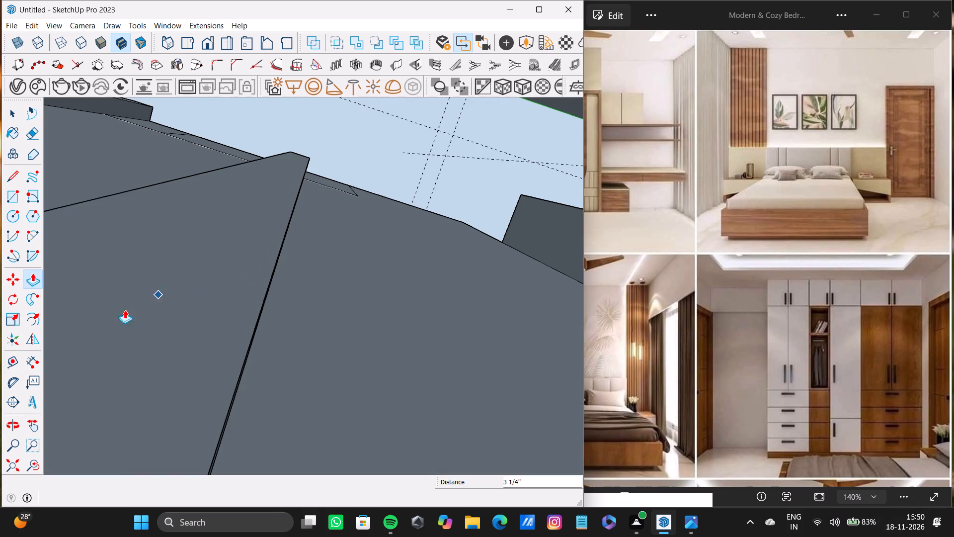
Extend the last short segment of the mattress's head-end face, at the doorway-side corner, up to the headboard.
left_click(12, 475)
left_click(15, 468)
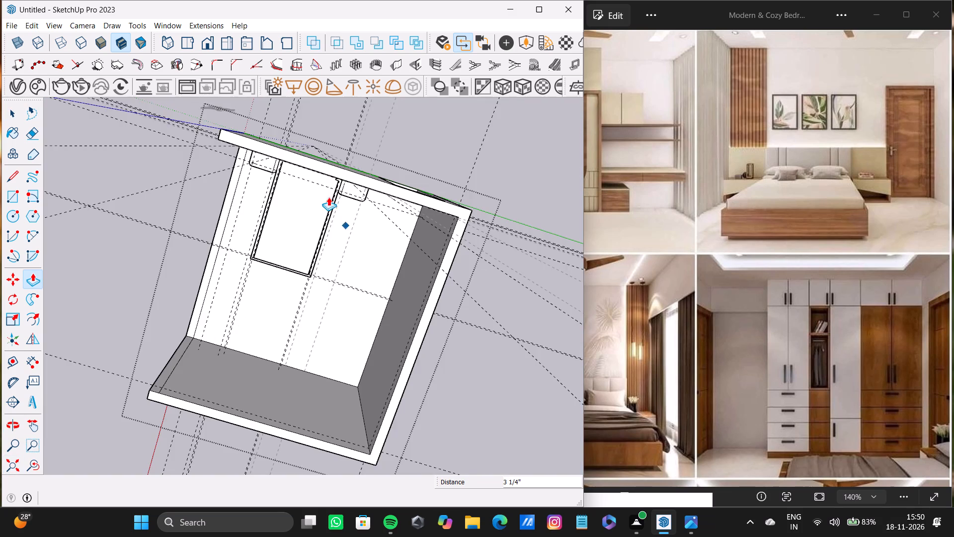
scroll(331, 184, "up", 20)
scroll(331, 184, "up", 9)
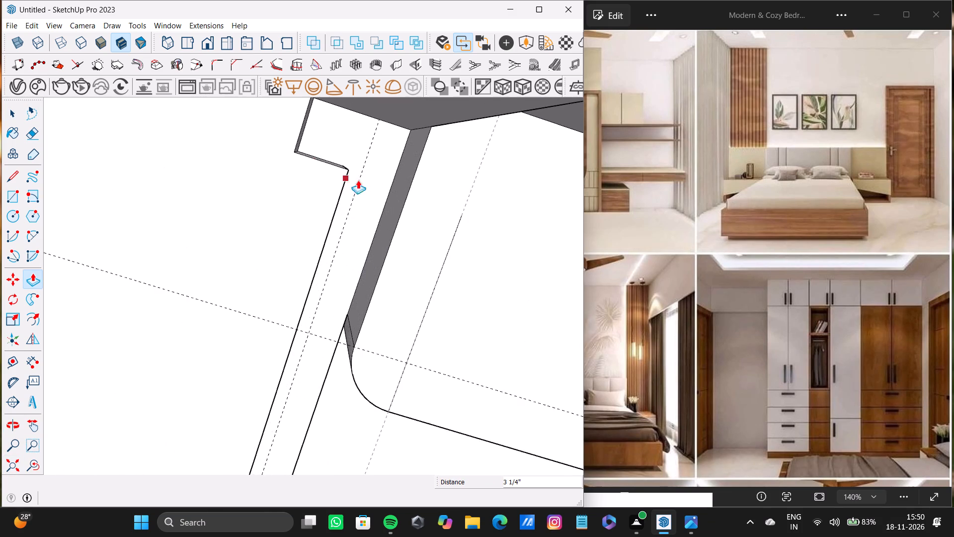
middle_click_drag(366, 175, 301, 169)
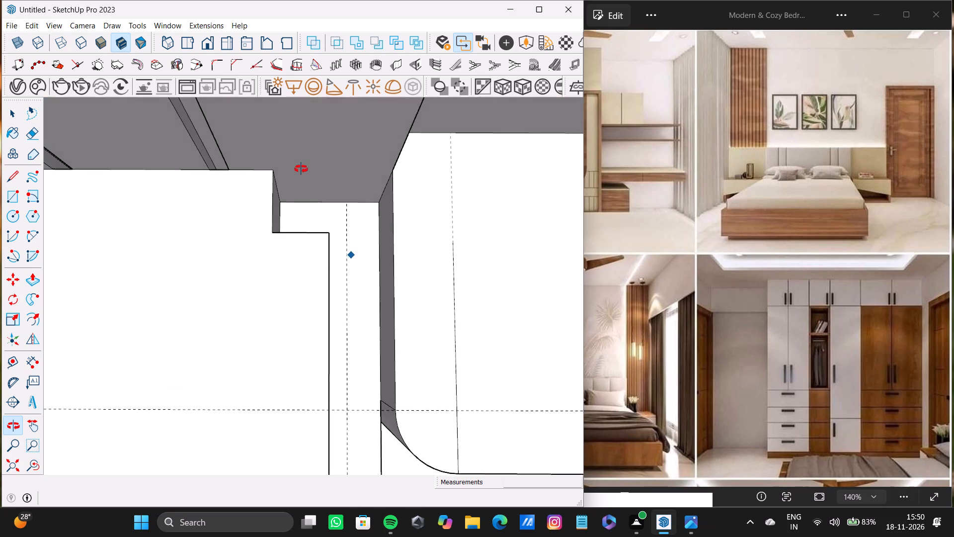
middle_click_drag(301, 169, 292, 179)
scroll(333, 221, "up", 6)
middle_click_drag(348, 236, 178, 203)
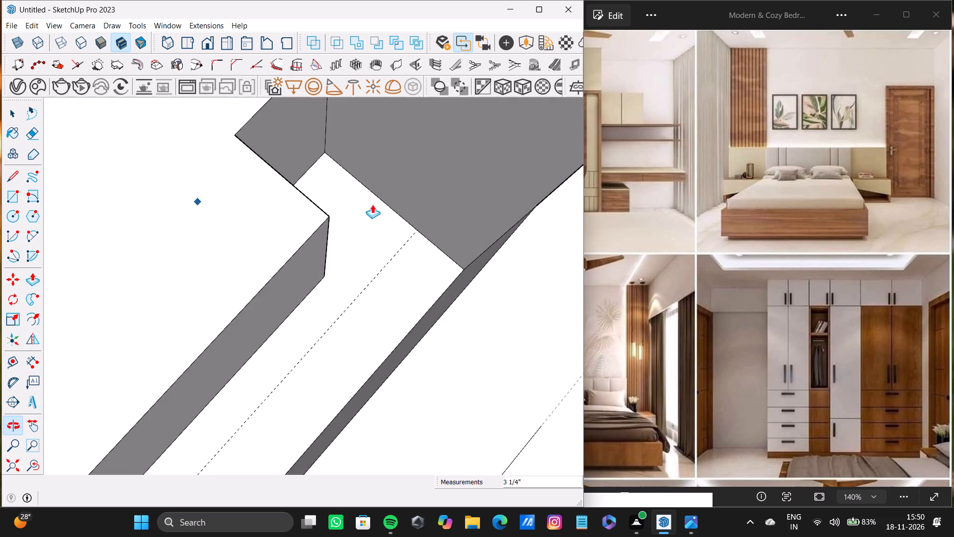
middle_click_drag(375, 195, 373, 252, "shift")
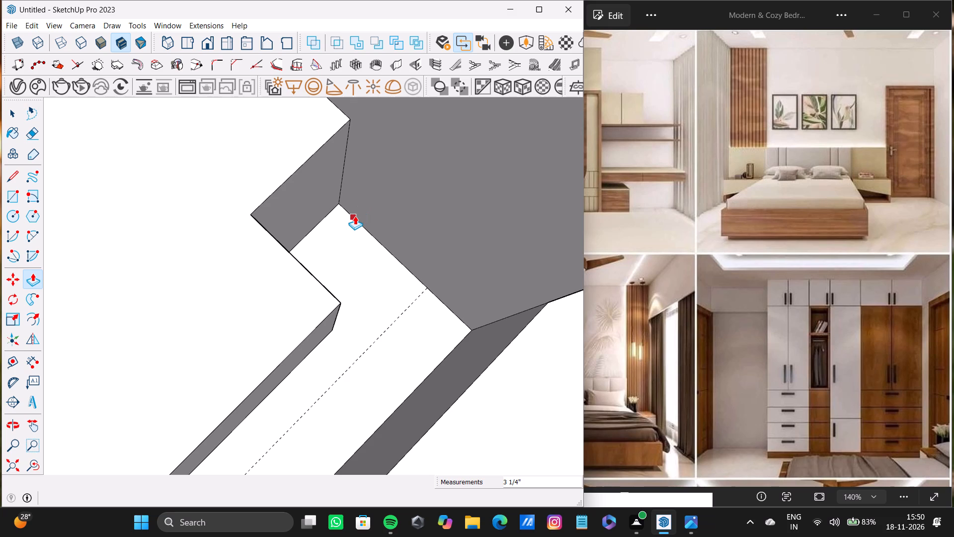
middle_click_drag(397, 293, 392, 295)
middle_click_drag(392, 295, 249, 290)
scroll(356, 294, "up", 4)
middle_click_drag(356, 294, 268, 258)
key("space")
left_click(262, 245)
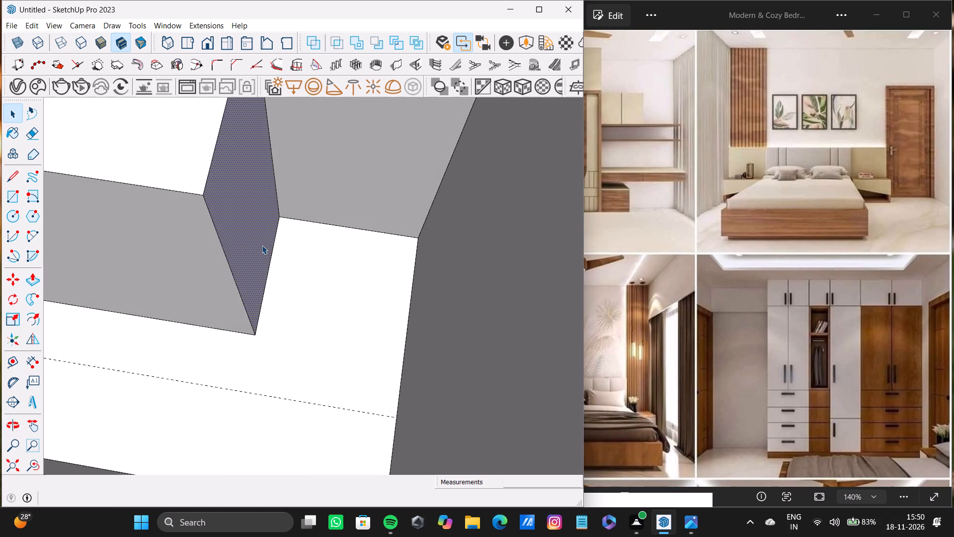
key("p")
left_click_drag(262, 244, 498, 300)
key("space")
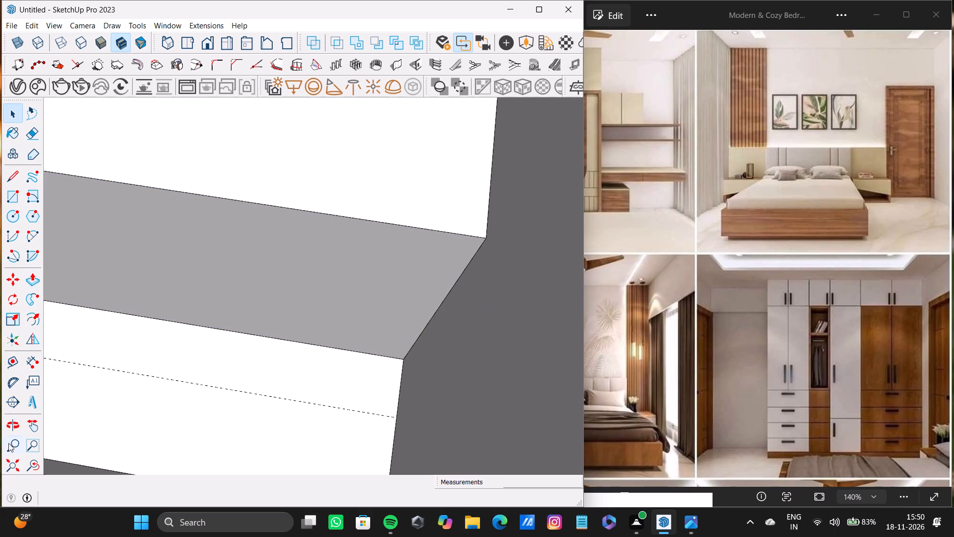
Place guide lines 4" inward from both long edges of the mattress top.
left_click(20, 466)
middle_click_drag(102, 360, 468, 347)
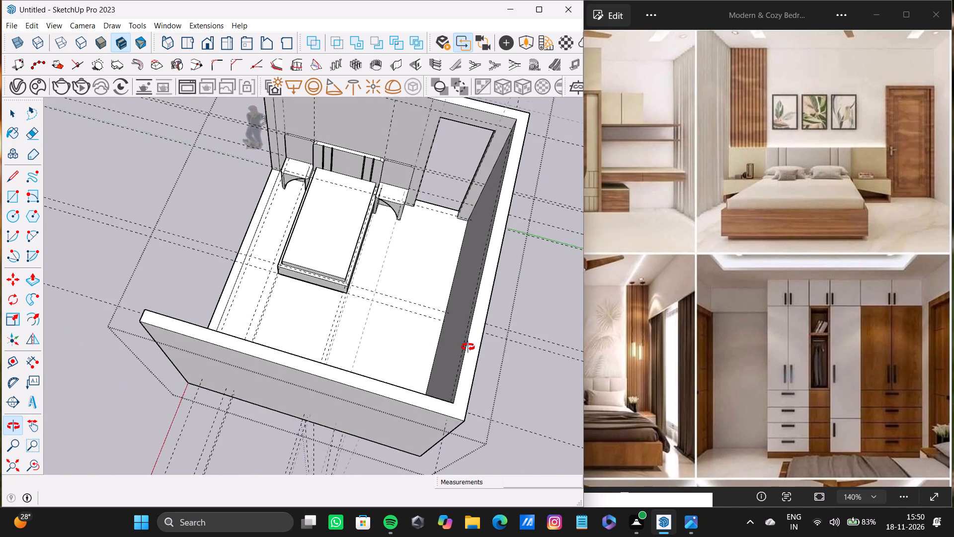
middle_click_drag(468, 347, 488, 344)
scroll(328, 276, "down", 5)
middle_click_drag(335, 276, 437, 306, "shift")
scroll(298, 284, "up", 8)
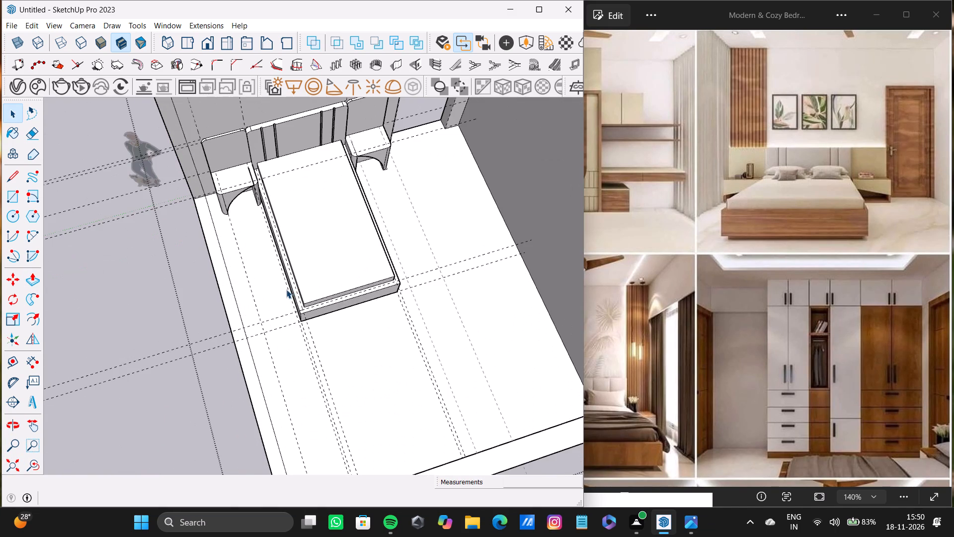
scroll(315, 296, "down", 2)
middle_click_drag(333, 283, 308, 354)
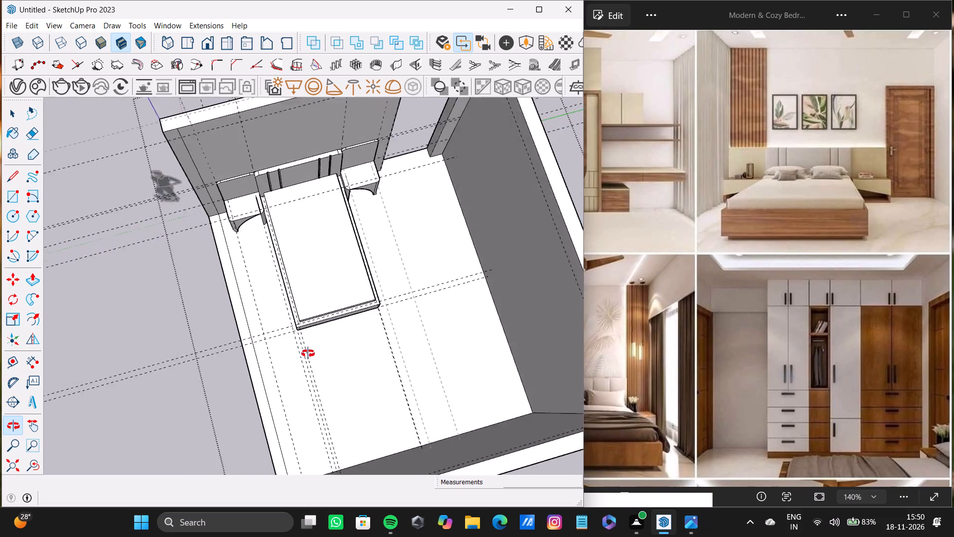
middle_click_drag(308, 354, 260, 379)
key("t")
scroll(313, 283, "up", 7)
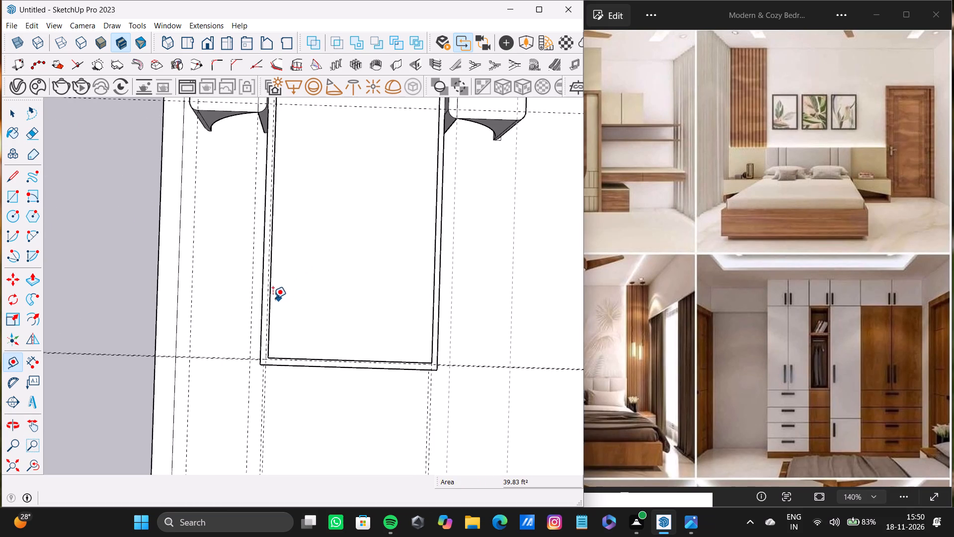
left_click(272, 298)
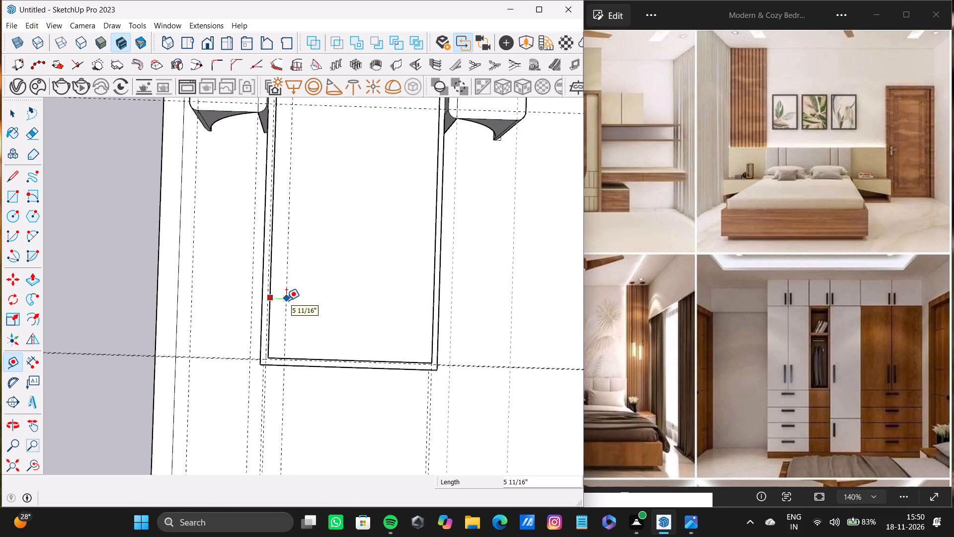
type("4\"")
key("Return")
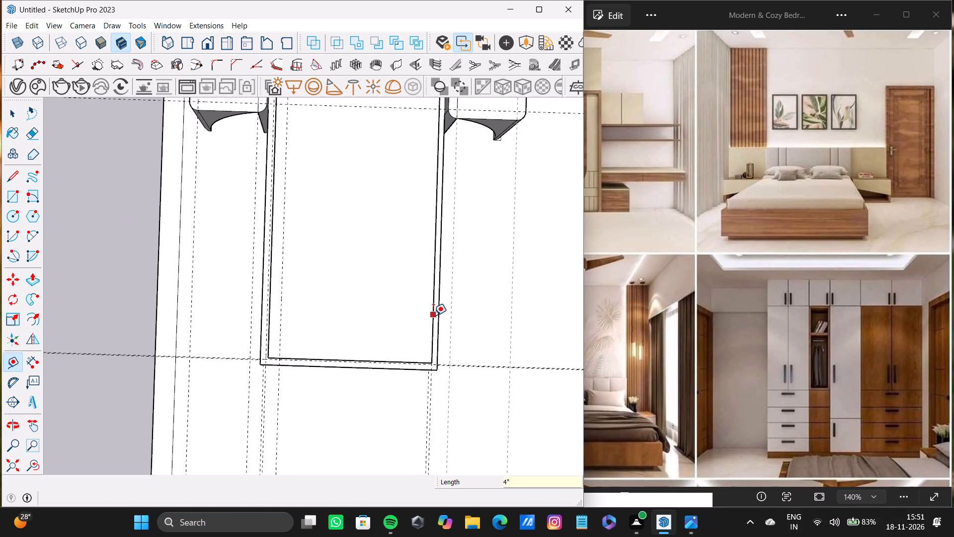
left_click(433, 315)
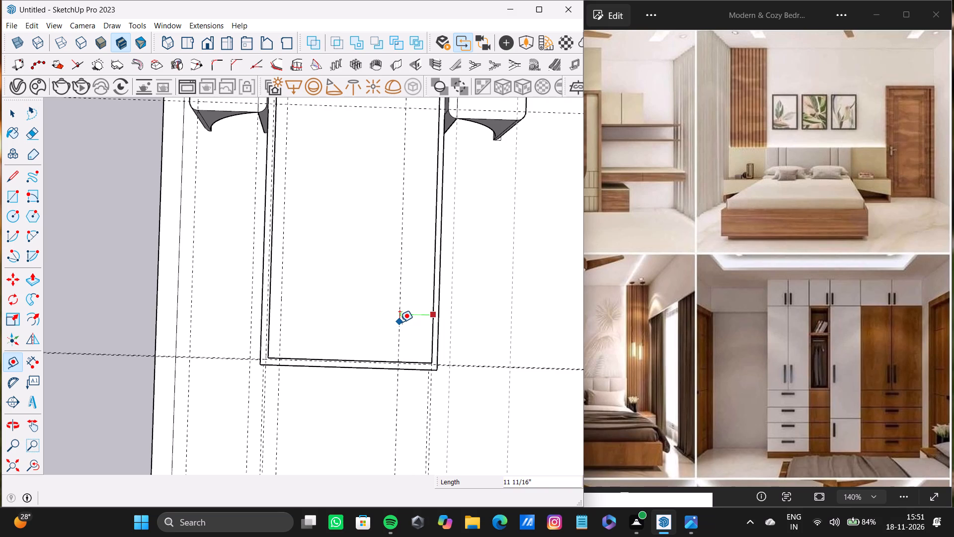
type("4\"")
key("Return")
Place a guide line 4" inward from the foot edge of the mattress top.
scroll(383, 361, "up", 3)
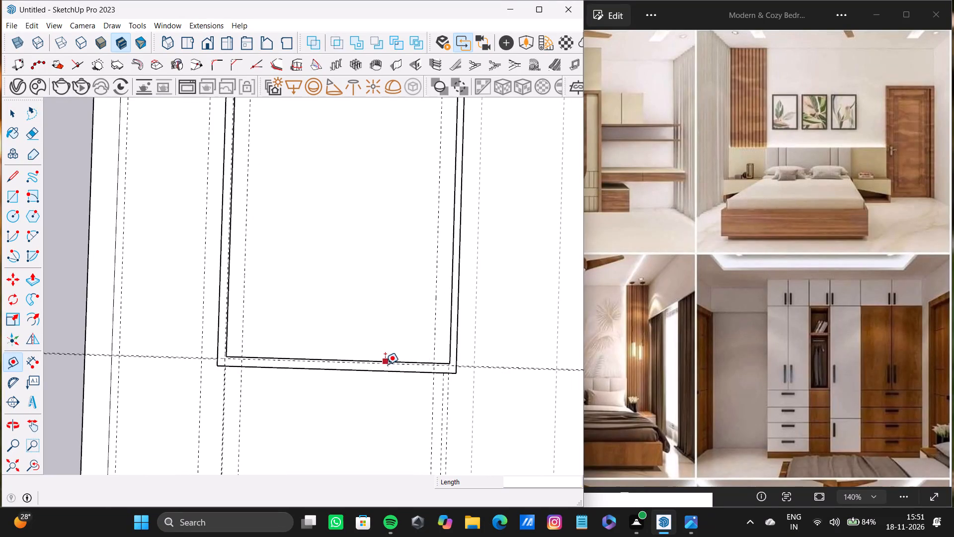
left_click(404, 360)
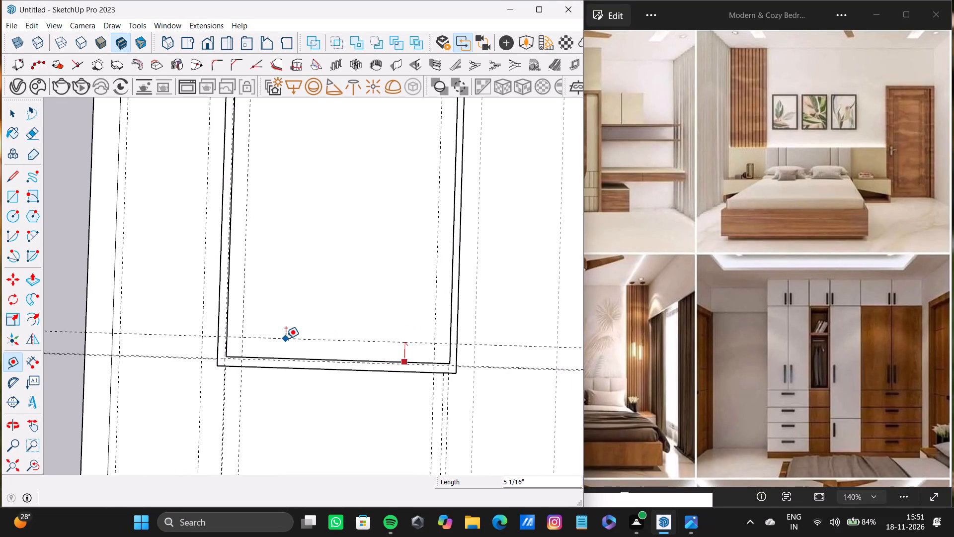
key("4")
key("shift+quotedbl")
key("Return")
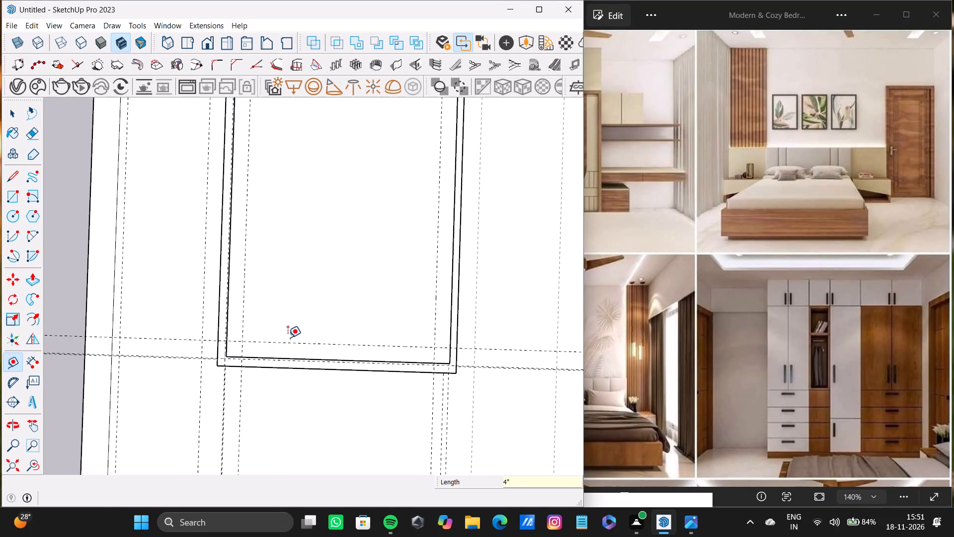
Draw a 4" radius tangent arc between the guide crossings on the mattress's foot corner away from the doorway.
scroll(265, 275, "down", 3)
middle_click_drag(267, 275, 269, 293, "shift")
scroll(242, 365, "up", 1)
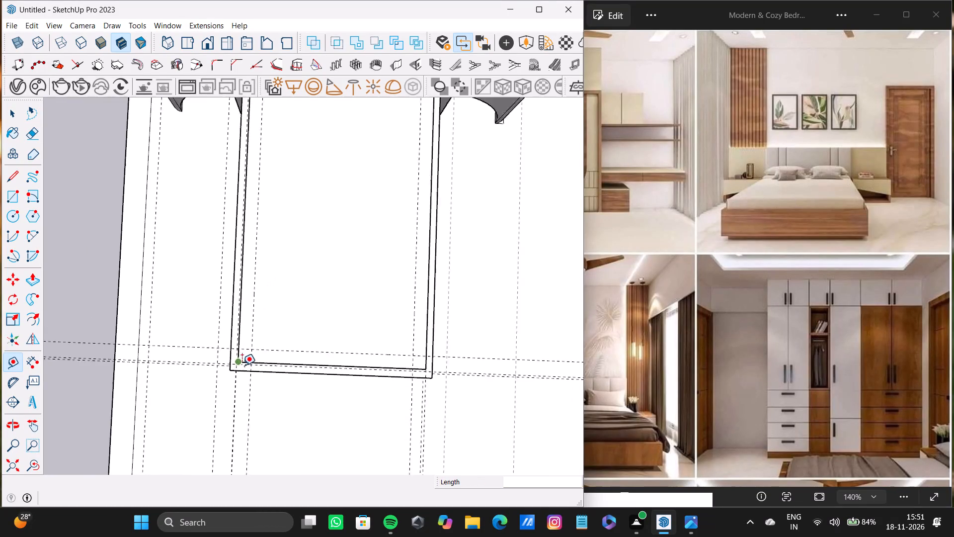
scroll(242, 365, "up", 15)
middle_click_drag(240, 341, 235, 296, "shift")
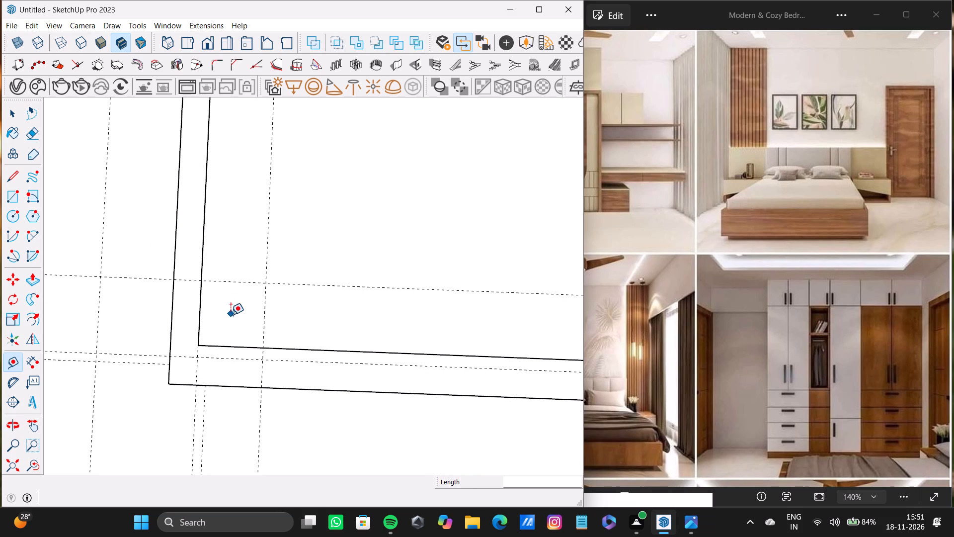
key("a")
scroll(206, 307, "up", 3)
left_click(201, 271)
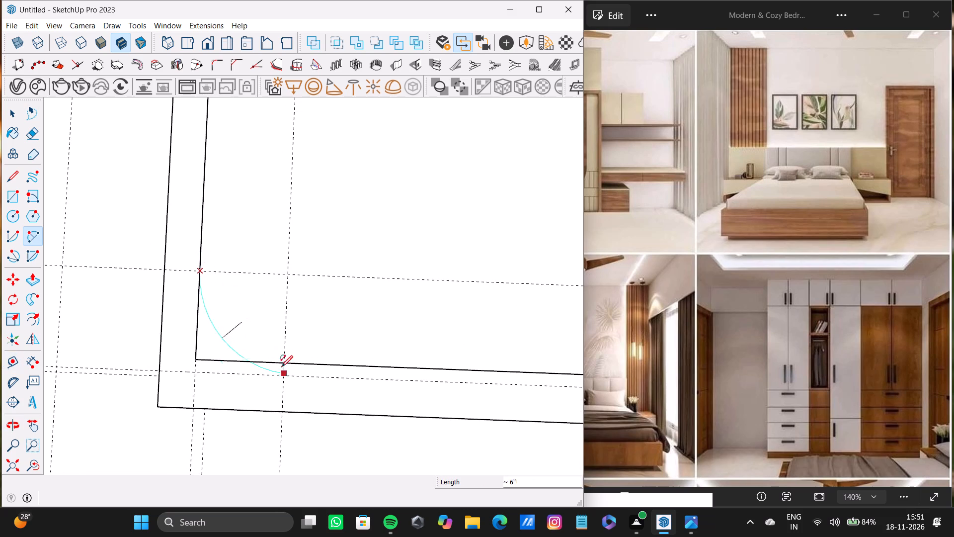
left_click(281, 365)
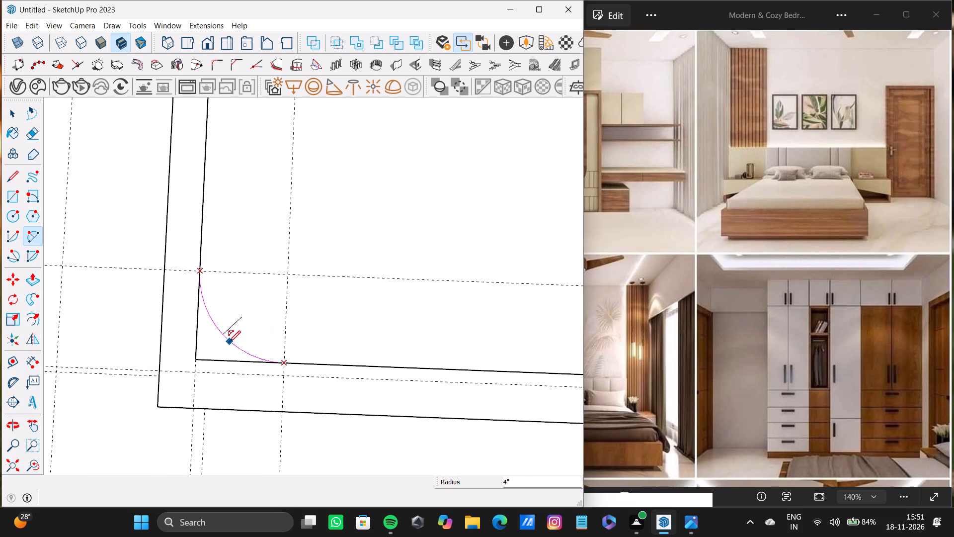
left_click(229, 342)
Draw a 4" radius tangent arc between the guide crossings on the mattress's doorway-side foot corner.
scroll(283, 317, "down", 4)
middle_click_drag(308, 304, 55, 291, "shift")
scroll(55, 291, "down", 5, "shift")
middle_click_drag(321, 340, 195, 322, "shift")
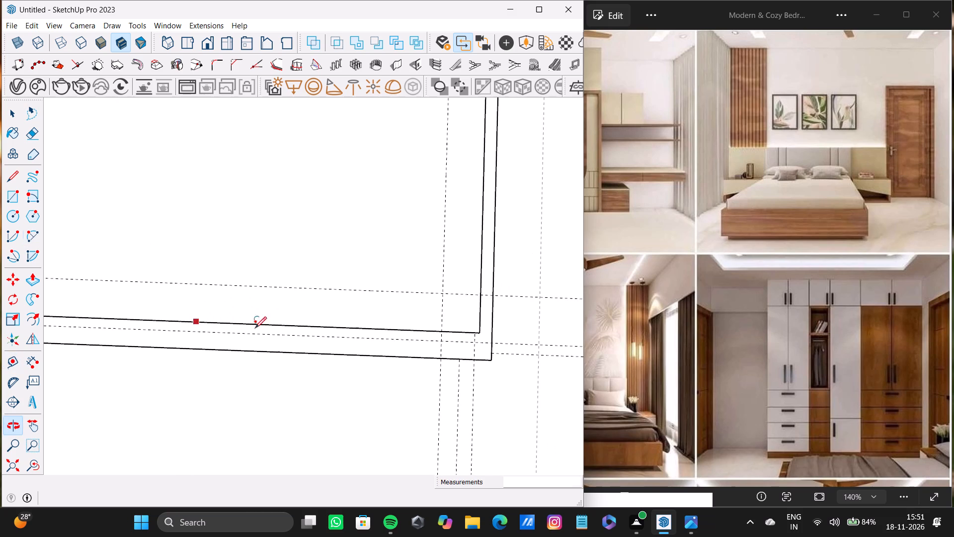
scroll(458, 324, "up", 7)
left_click(423, 336)
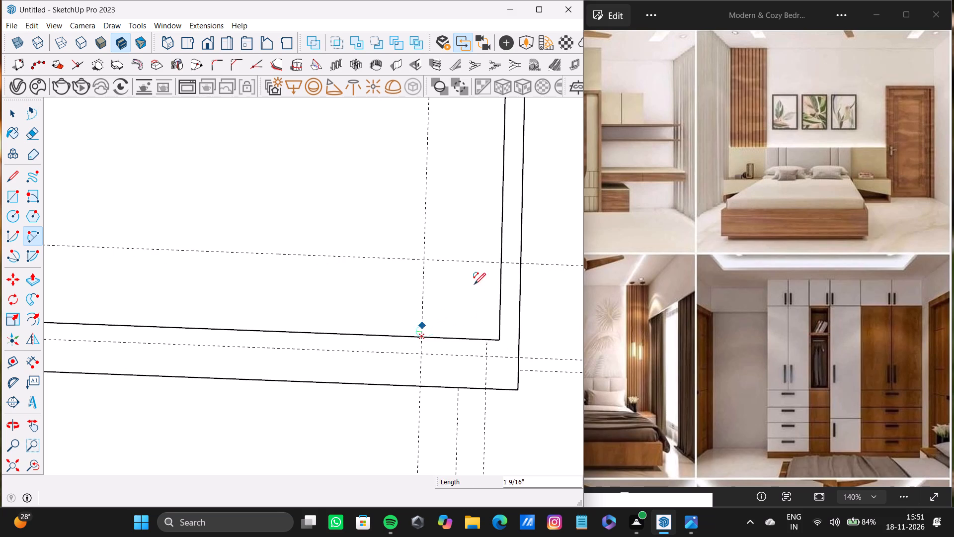
left_click(499, 267)
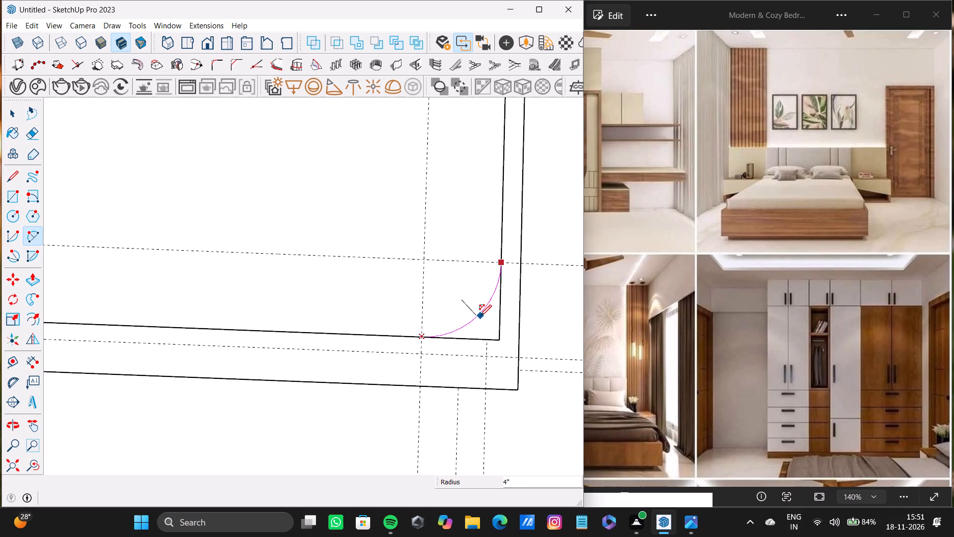
left_click(480, 316)
Push the sliver outside the arc at the mattress's doorway-side foot corner down 6 1/2" to round the corner.
key("space")
left_click(484, 328)
middle_click_drag(514, 354, 394, 254)
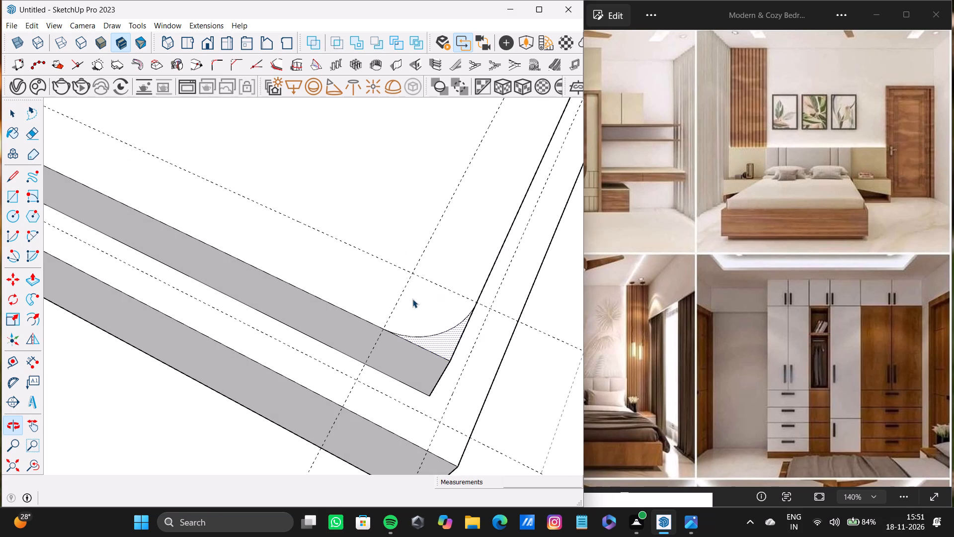
key("p")
left_click_drag(439, 349, 437, 415)
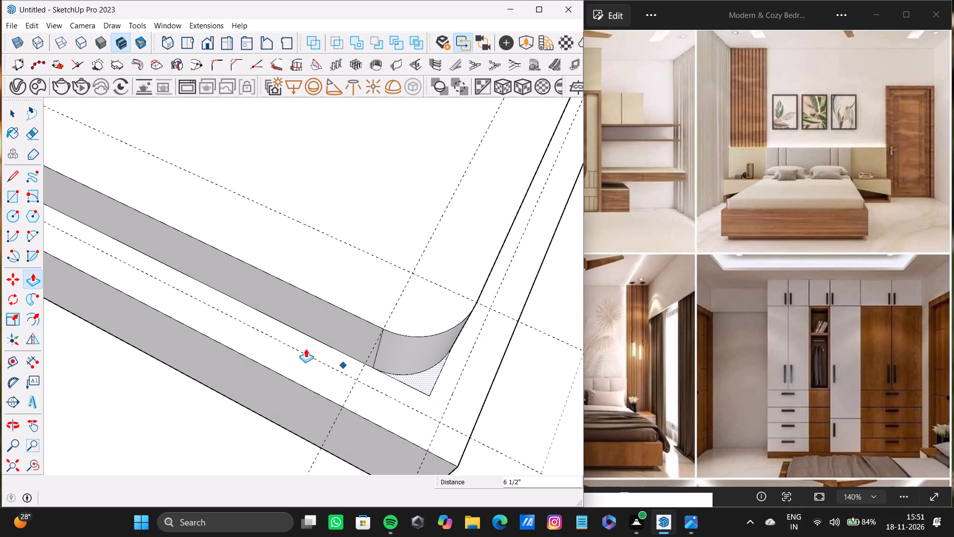
Push the sliver at the mattress's other foot corner, away from the doorway, down 6 1/2" to round it.
scroll(307, 349, "down", 4)
middle_click_drag(300, 343, 555, 352, "shift")
scroll(240, 223, "down", 4)
middle_click_drag(191, 187, 371, 281)
key("space")
scroll(230, 287, "up", 4)
left_click(217, 283)
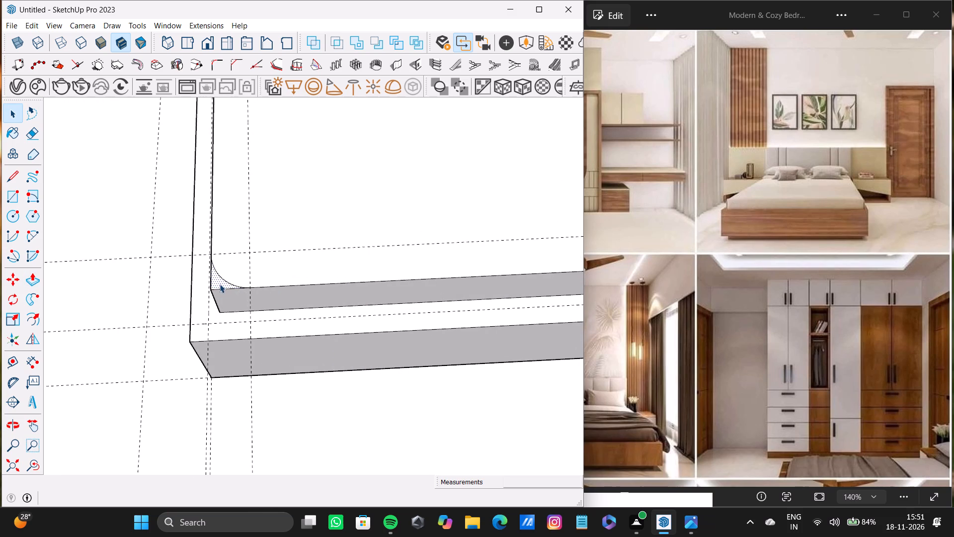
key("p")
left_click_drag(224, 284, 249, 343)
left_click_drag(221, 279, 232, 320)
Draw a tangent arc of about 2" radius between the guide crossings on the bed base's foot corner away from the doorway.
scroll(222, 324, "down", 4)
middle_click_drag(222, 326, 216, 306)
scroll(223, 322, "up", 7)
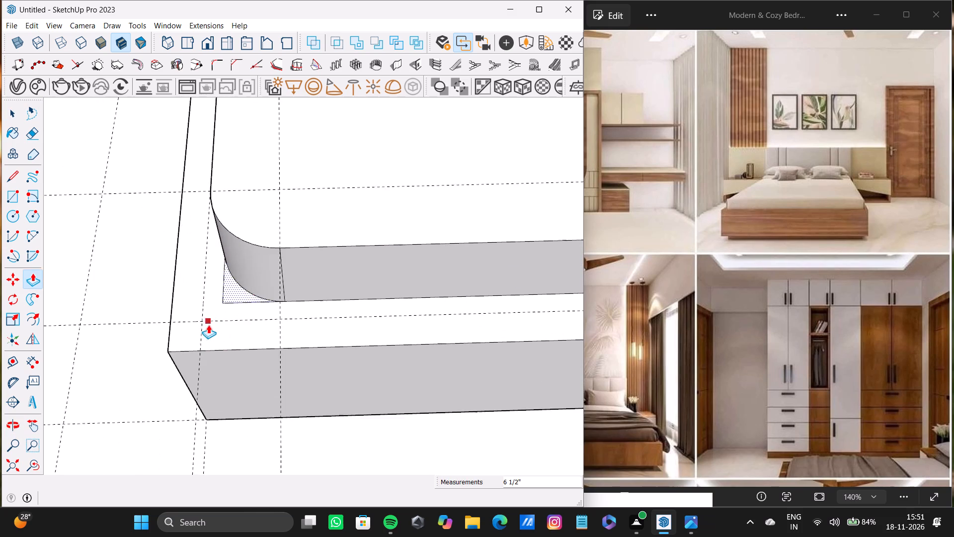
scroll(208, 325, "up", 9)
middle_click_drag(199, 326, 215, 299, "shift")
key("a")
middle_click_drag(224, 317, 200, 320)
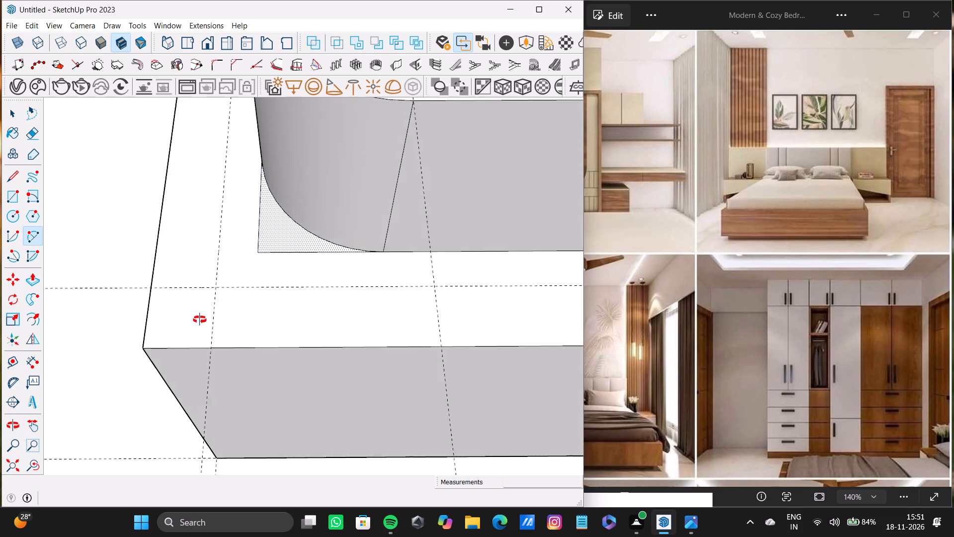
middle_click_drag(200, 320, 191, 321)
left_click(153, 273)
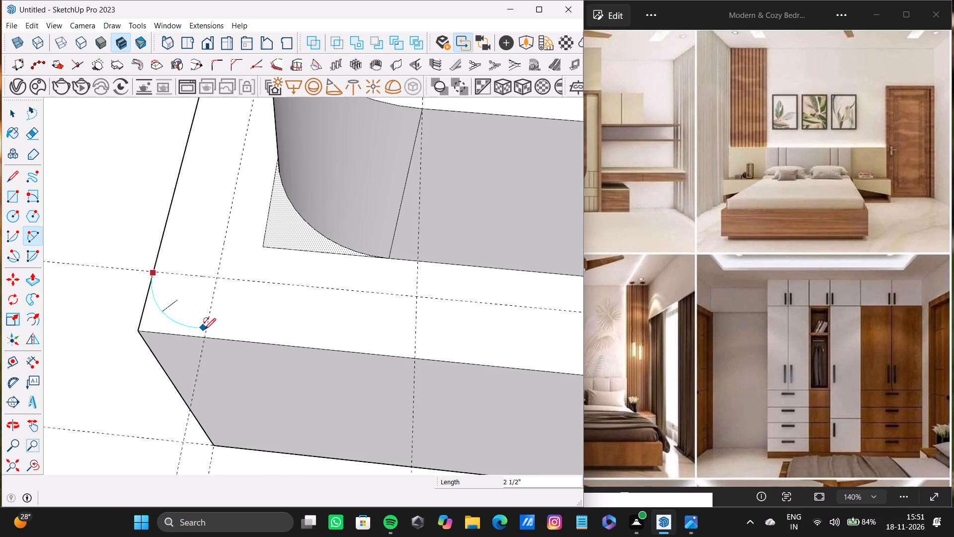
left_click(204, 337)
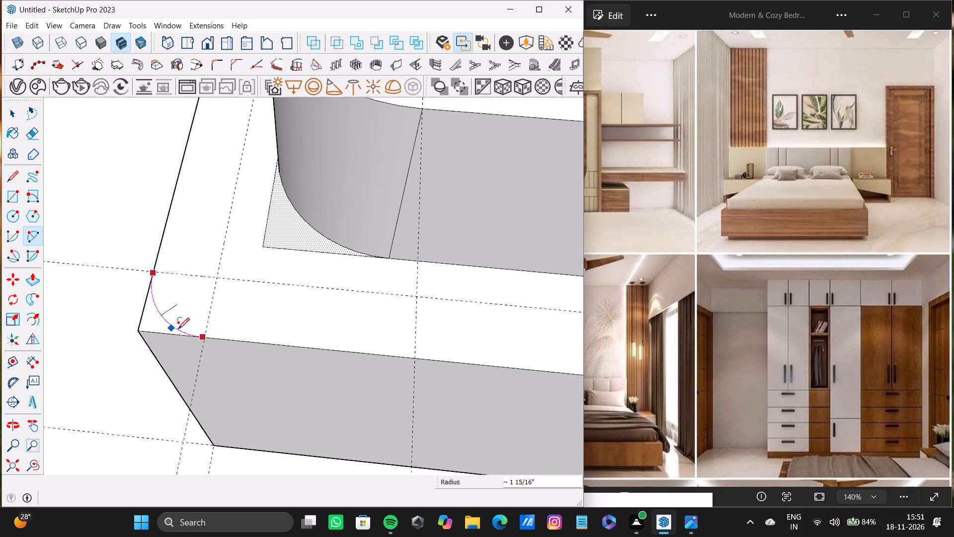
left_click(178, 329)
Push the corner sliver outside that arc down the bed base's full height, 1' 3 1/8".
key("space")
left_click(152, 324)
key("p")
left_click_drag(165, 317, 231, 411)
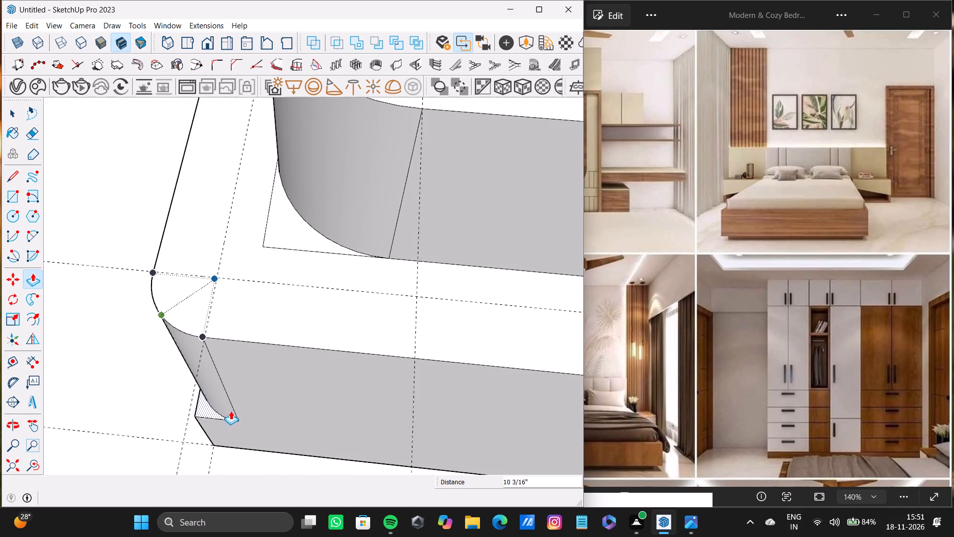
left_click_drag(231, 411, 257, 459)
Draw a matching tangent arc of about 2" radius on the bed base's doorway-side foot corner.
scroll(276, 359, "down", 14)
middle_click_drag(292, 340, 83, 317, "shift")
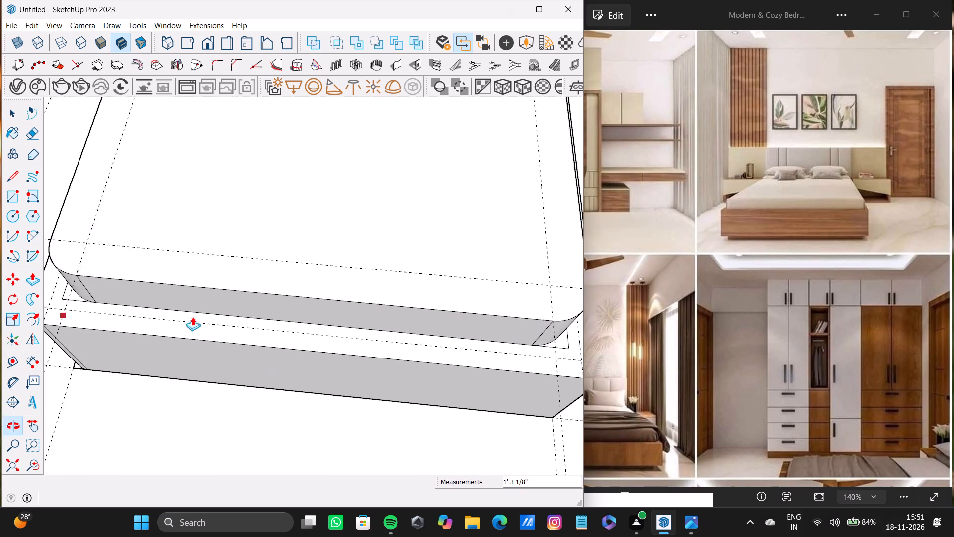
scroll(292, 324, "down", 5)
middle_click_drag(336, 315, 244, 305, "shift")
scroll(368, 364, "up", 12)
key("a")
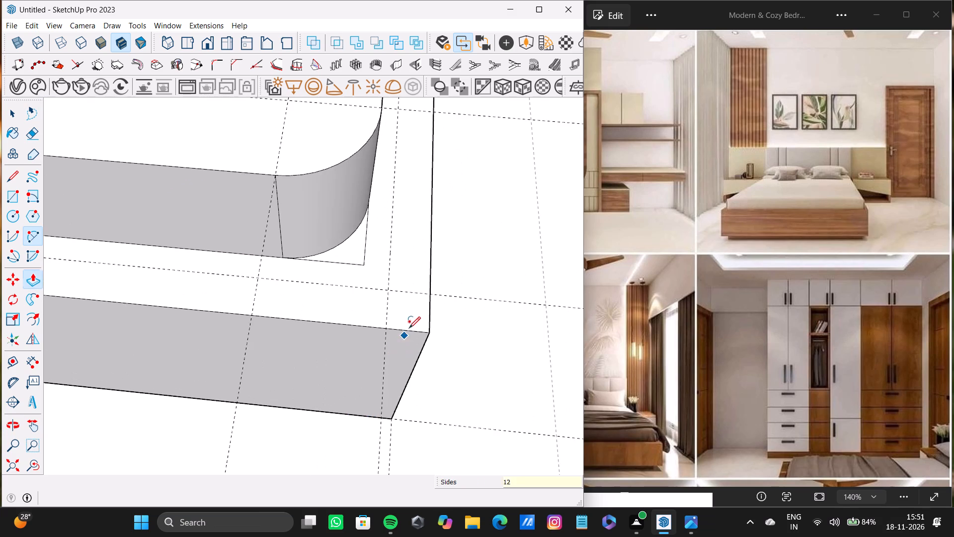
scroll(410, 328, "up", 5)
left_click_drag(369, 328, 376, 320)
left_click(445, 274)
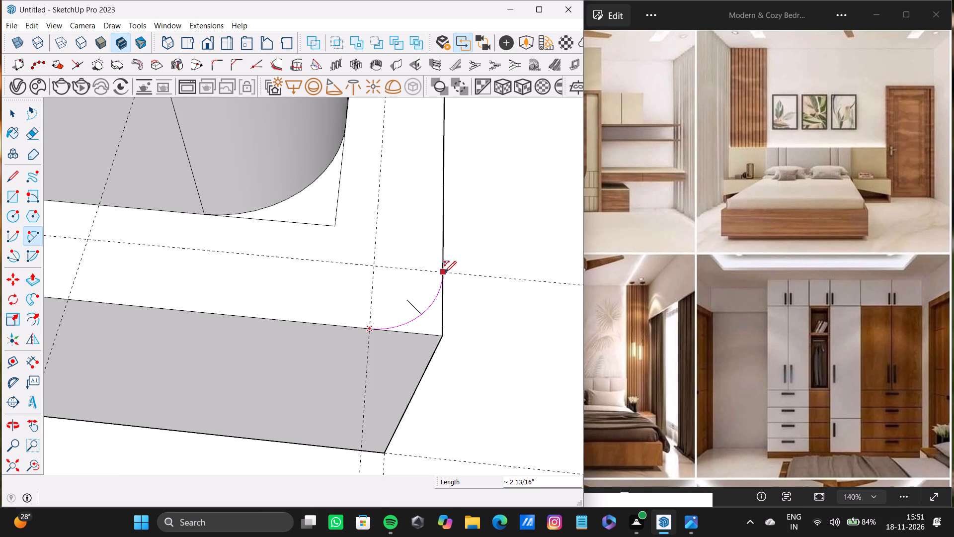
left_click(428, 312)
Push the sliver at the bed base's doorway-side foot corner down 1' 3 1/8" to round the corner.
key("space")
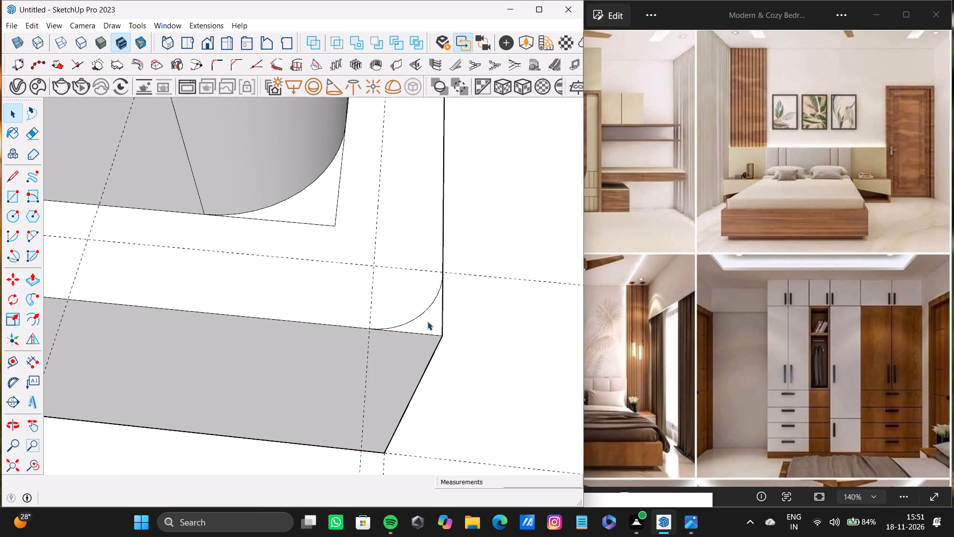
left_click(427, 321)
key("p")
left_click_drag(427, 322, 389, 483)
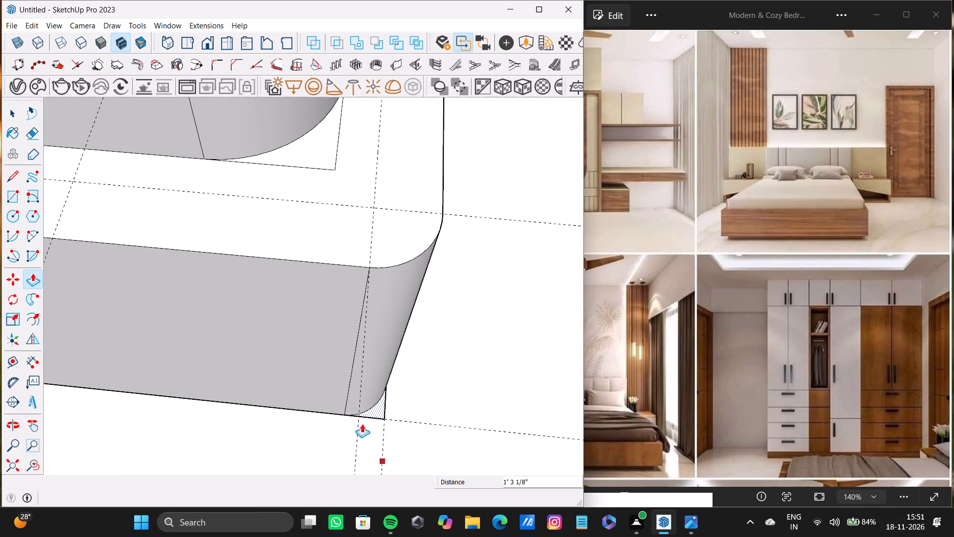
Delete the two leftover straight edges at the bottom of the bed base's rounded doorway-side foot corner.
key("space")
scroll(382, 405, "up", 9)
middle_click_drag(377, 413, 372, 334, "shift")
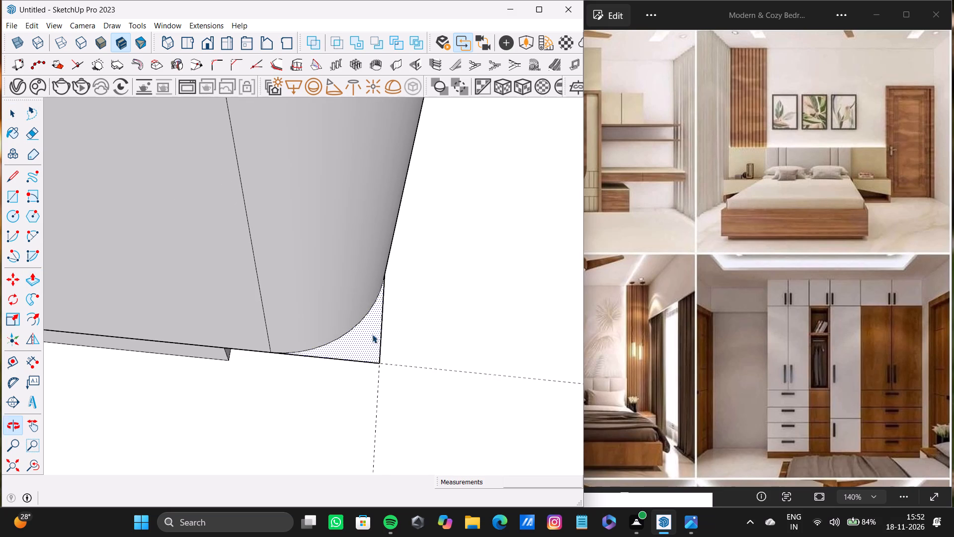
left_click(429, 325)
left_click(382, 348)
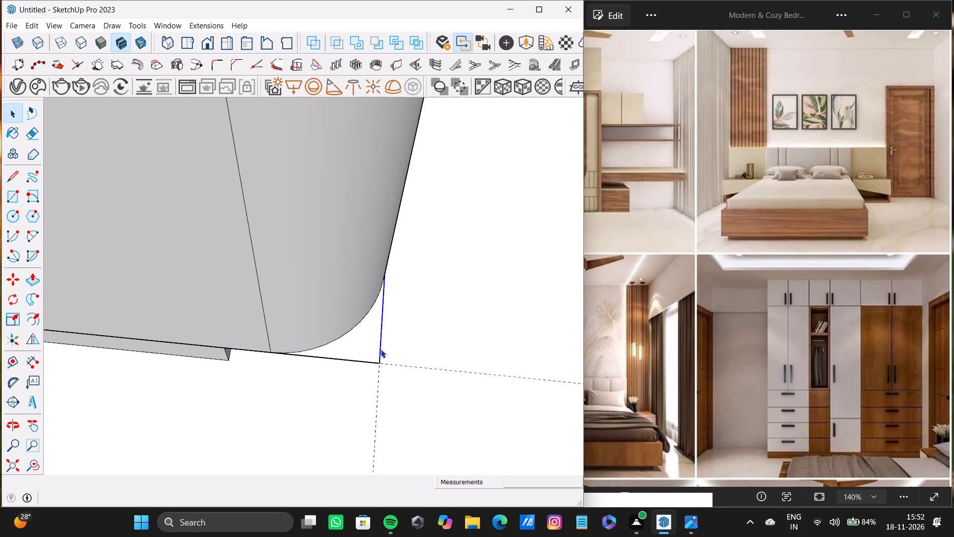
key("Delete")
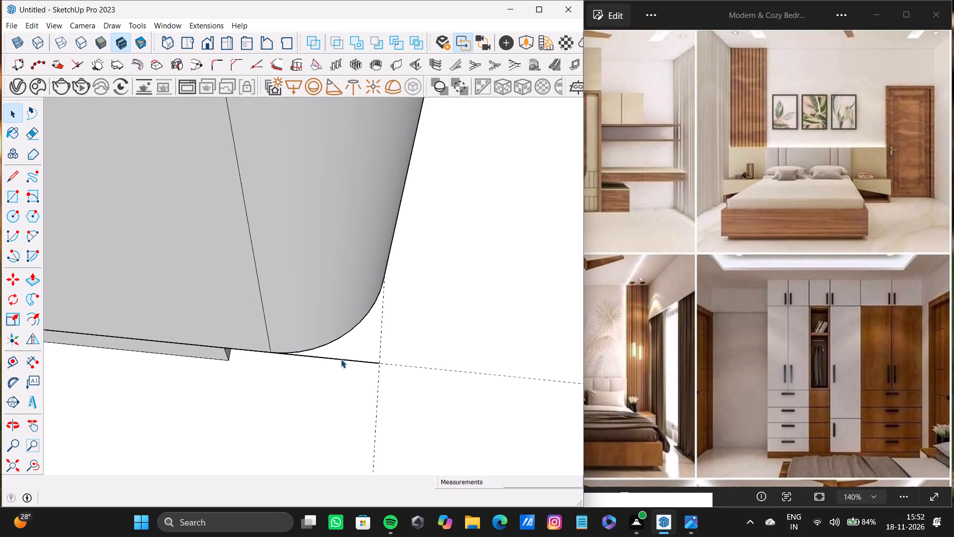
left_click(341, 359)
key("Delete")
Delete the two outer leftover edges at the bottom of the bed base's rounded foot corner away from the doorway.
scroll(331, 157, "down", 13)
middle_click_drag(283, 217, 483, 265, "shift")
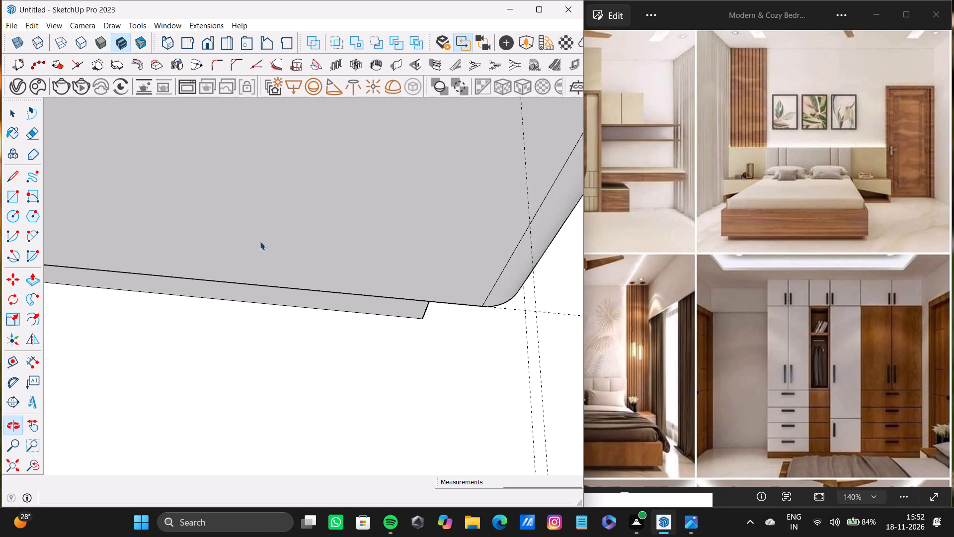
scroll(256, 244, "down", 10)
middle_click_drag(254, 242, 392, 241, "shift")
scroll(214, 203, "down", 4)
middle_click_drag(179, 191, 451, 265, "shift")
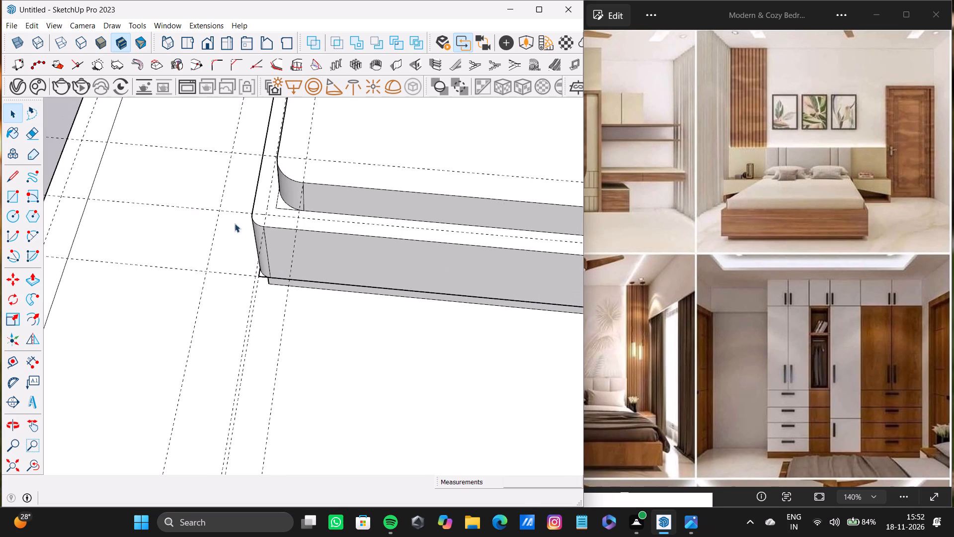
scroll(240, 260, "up", 20)
scroll(240, 260, "up", 1)
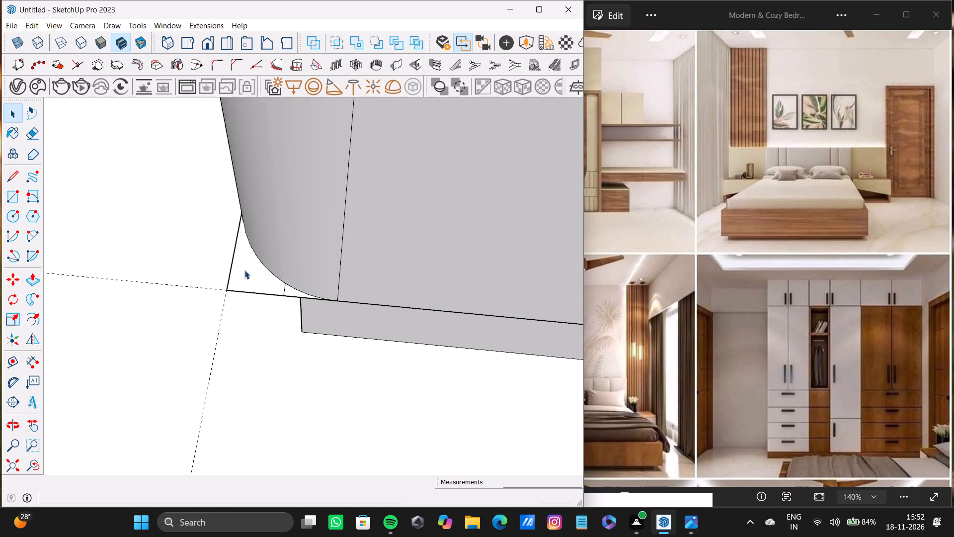
scroll(244, 270, "up", 2)
left_click(227, 262)
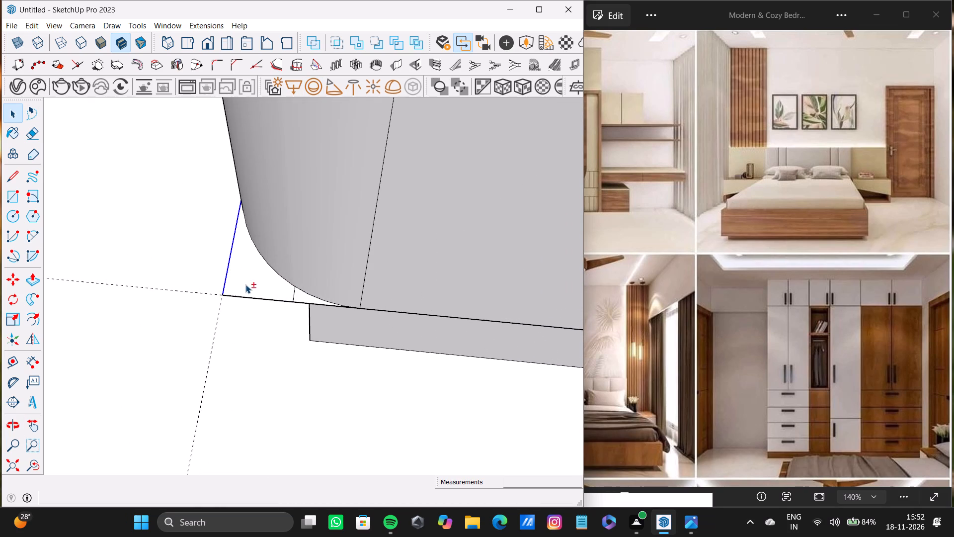
left_click(249, 297, "shift")
key("shift+Delete")
Delete the remaining sliver face and its two stray edges beneath that rounded corner of the bed base.
scroll(293, 303, "up", 7, "shift")
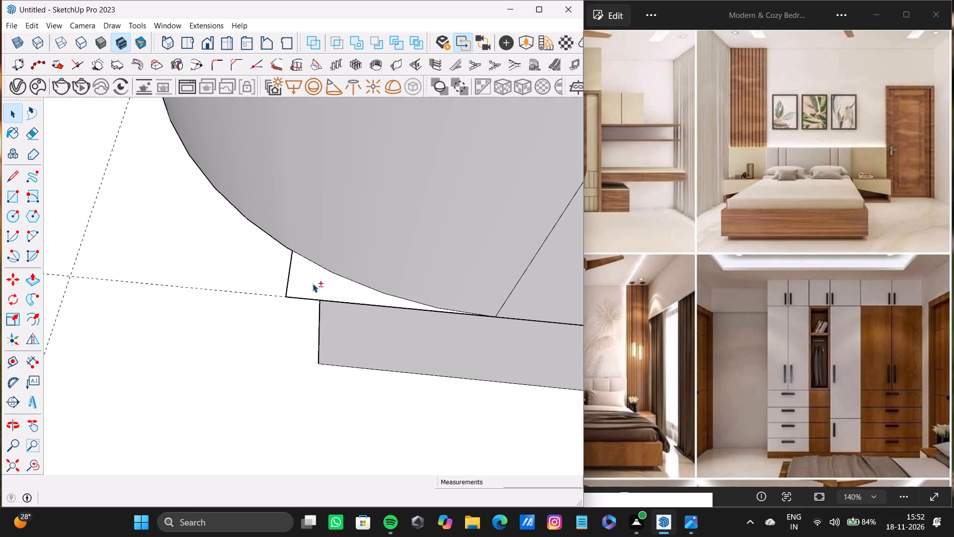
scroll(313, 283, "down", 2)
middle_click_drag(312, 283, 454, 122)
middle_click_drag(385, 219, 337, 59)
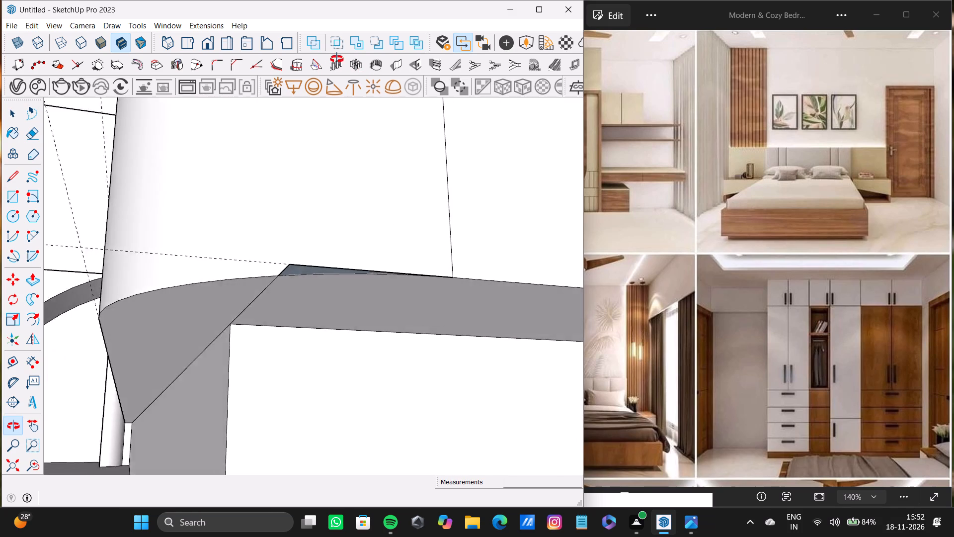
middle_click_drag(337, 59, 295, 342)
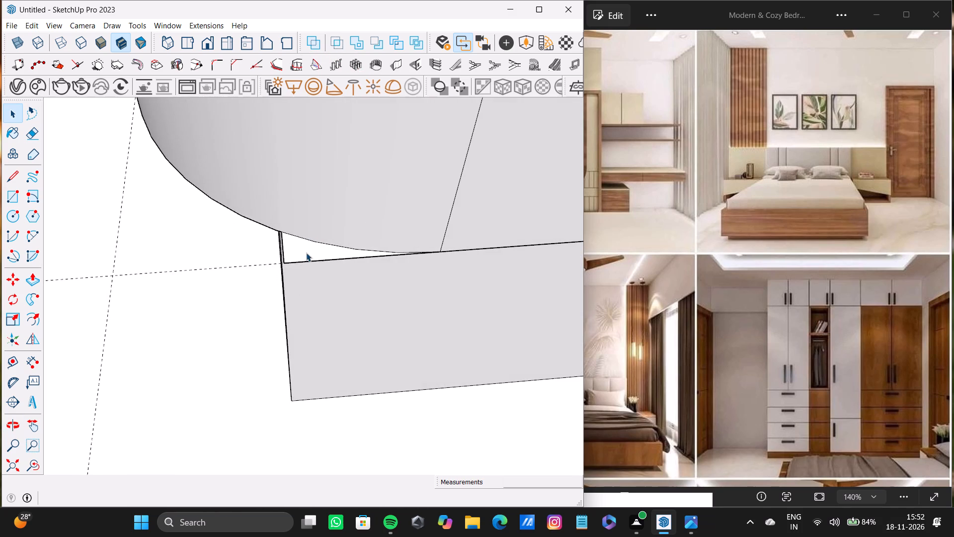
left_click(306, 253)
middle_click_drag(303, 275, 301, 341)
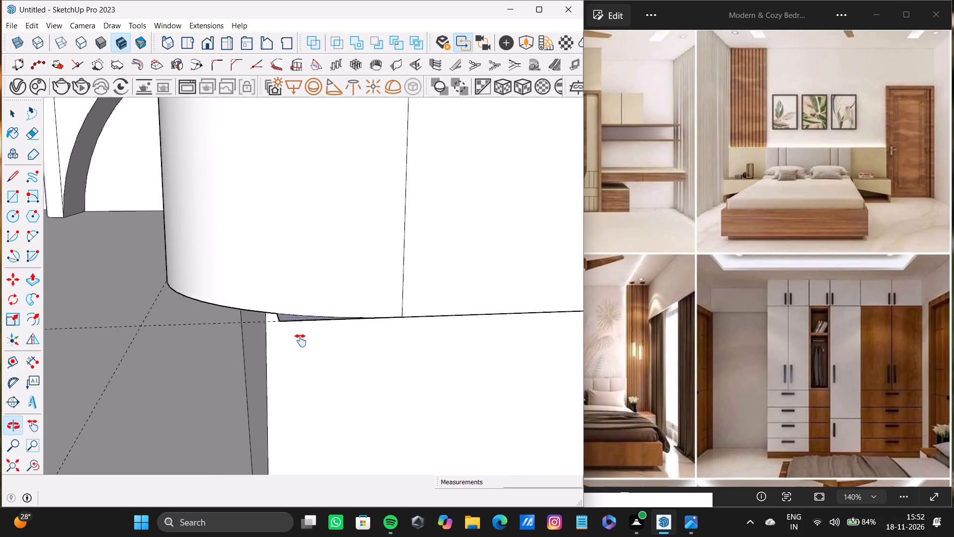
middle_click_drag(301, 341, 272, 411)
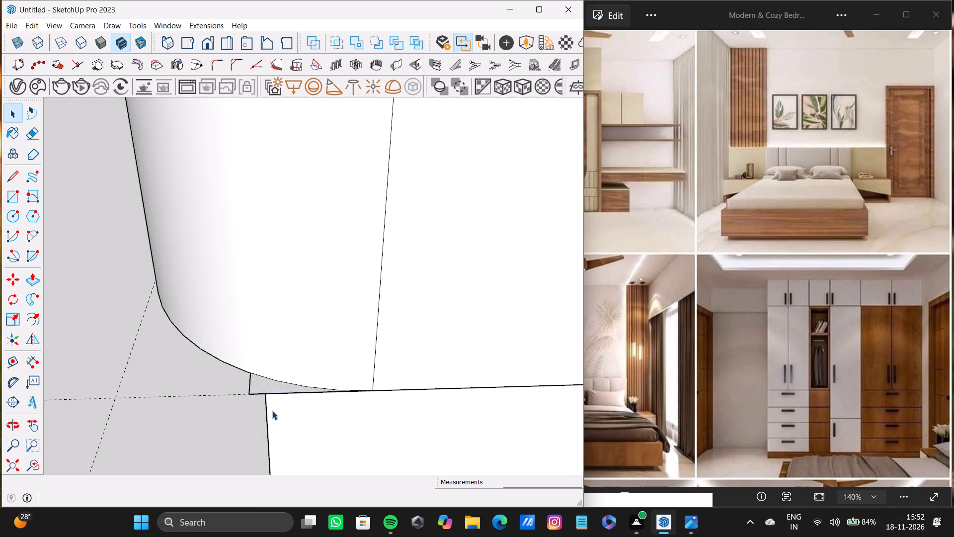
key("Delete")
left_click(249, 387)
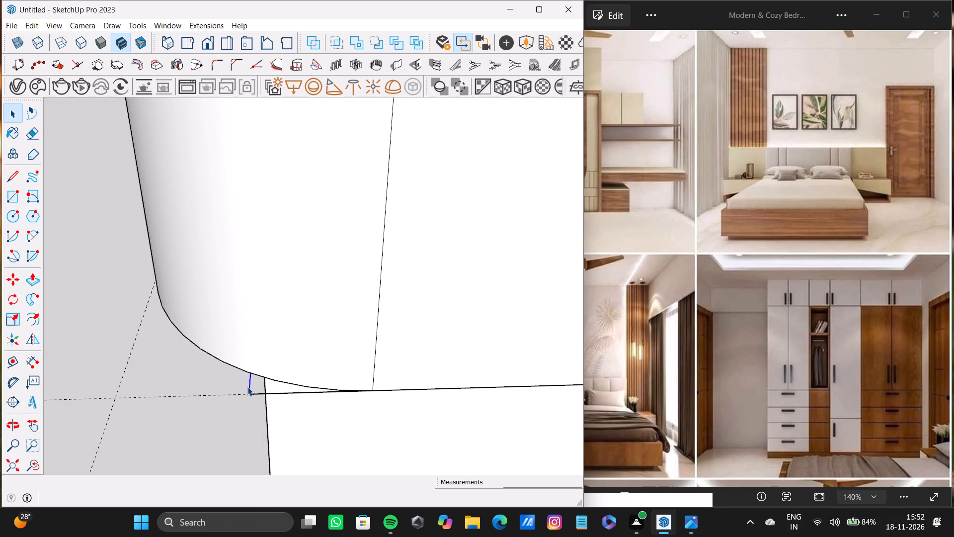
key("Delete")
left_click(258, 393)
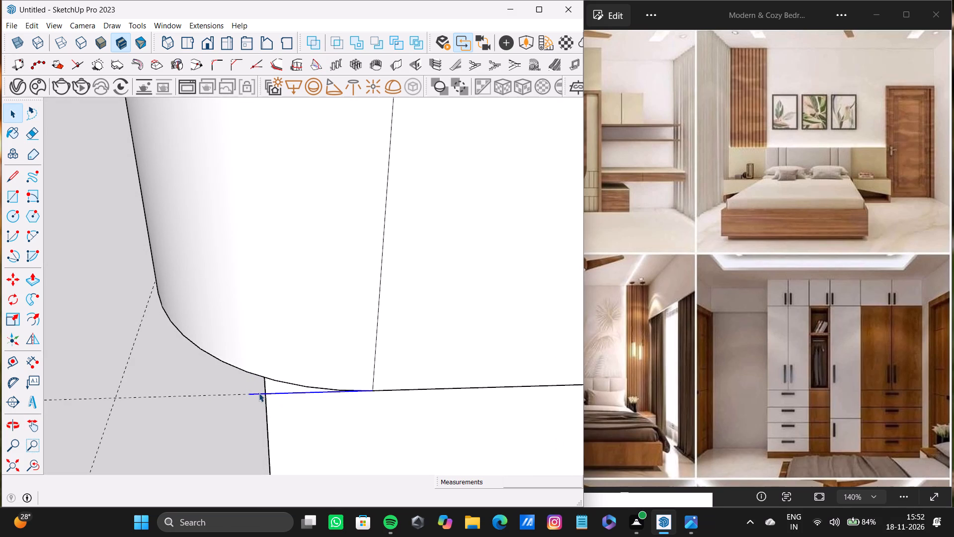
key("Delete")
Delete the two leftover straight edges at the bottom of the mattress's rounded foot corner away from the doorway.
left_click(12, 467)
middle_click_drag(258, 281, 239, 484)
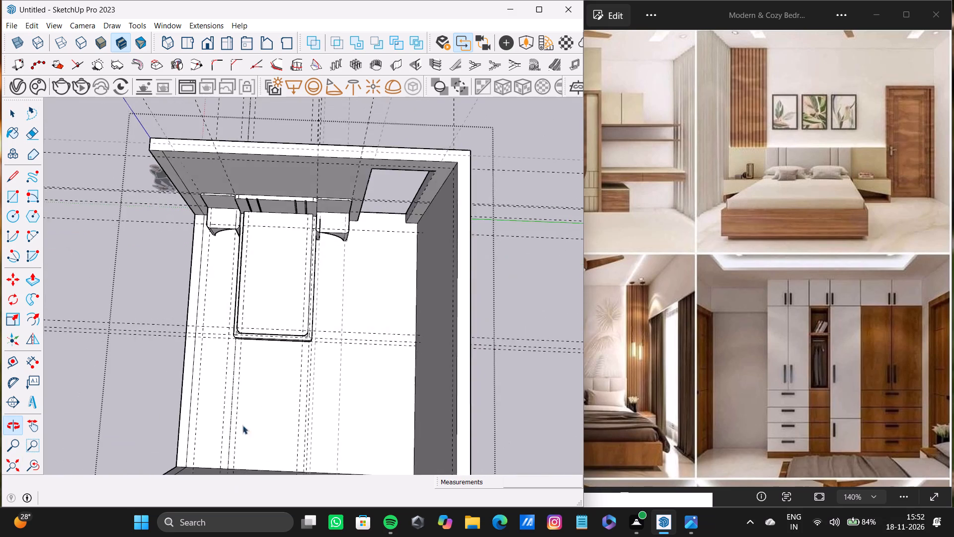
scroll(221, 273, "up", 20)
scroll(221, 273, "up", 6)
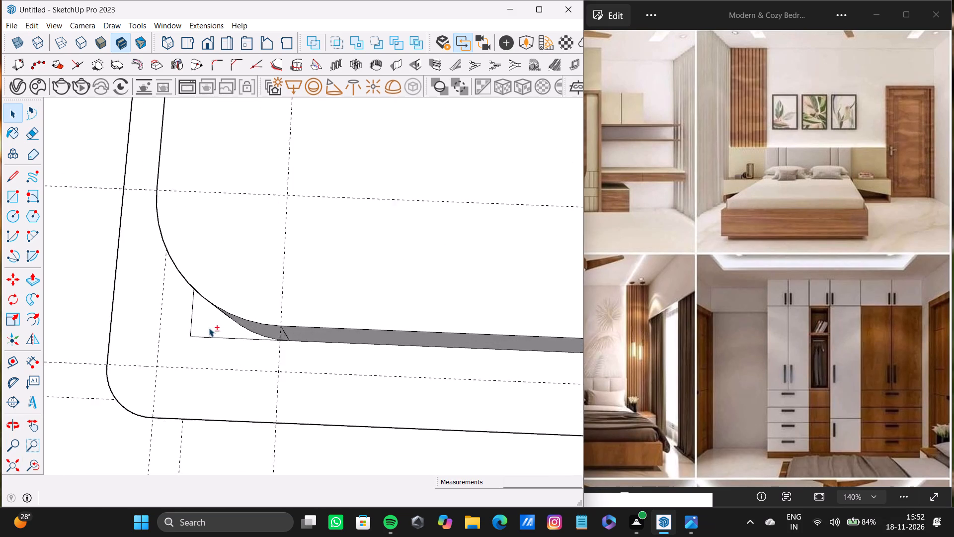
scroll(209, 328, "up", 3)
middle_click_drag(213, 325, 373, 268, "shift")
scroll(337, 259, "up", 3)
left_click(323, 270)
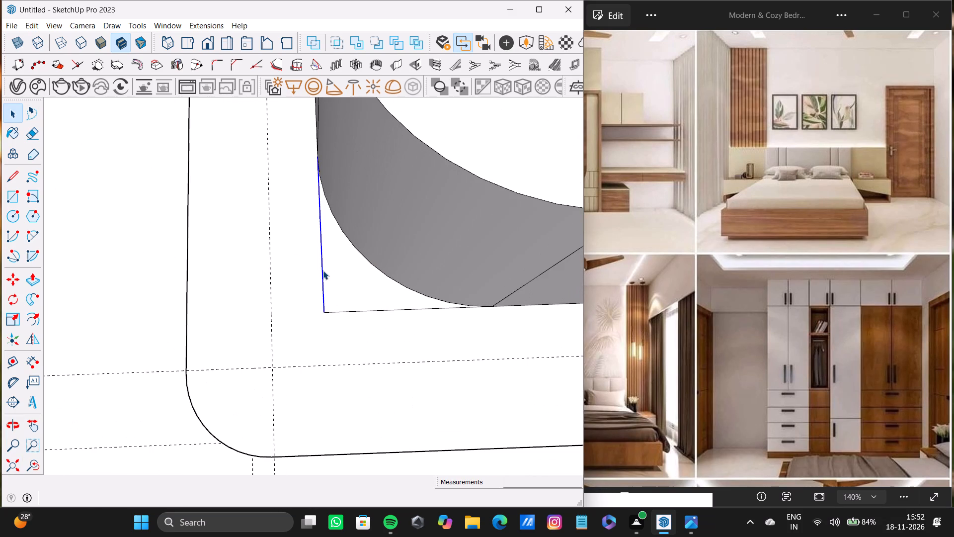
key("Delete")
left_click(407, 310)
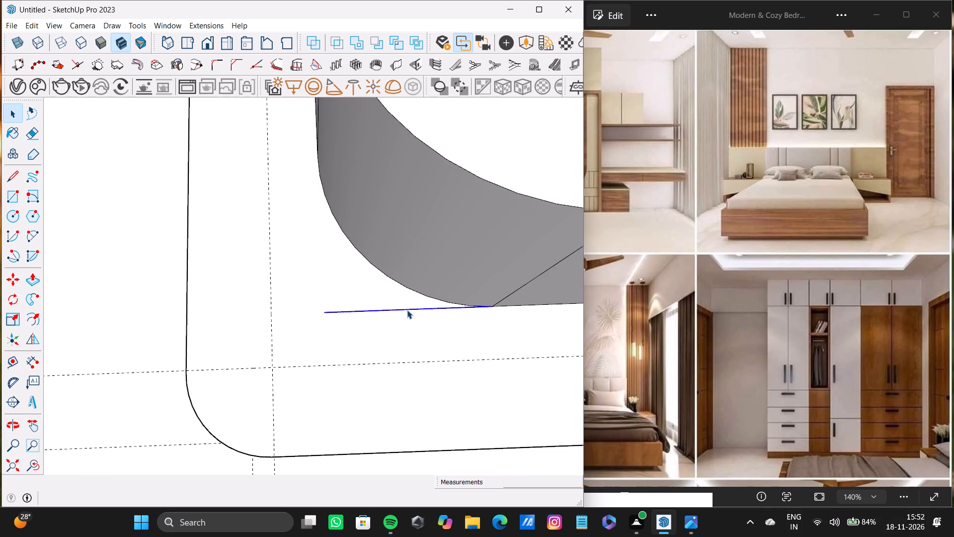
key("Delete")
Delete the two leftover straight edges at the bottom of the mattress's rounded doorway-side foot corner.
scroll(558, 208, "down", 8)
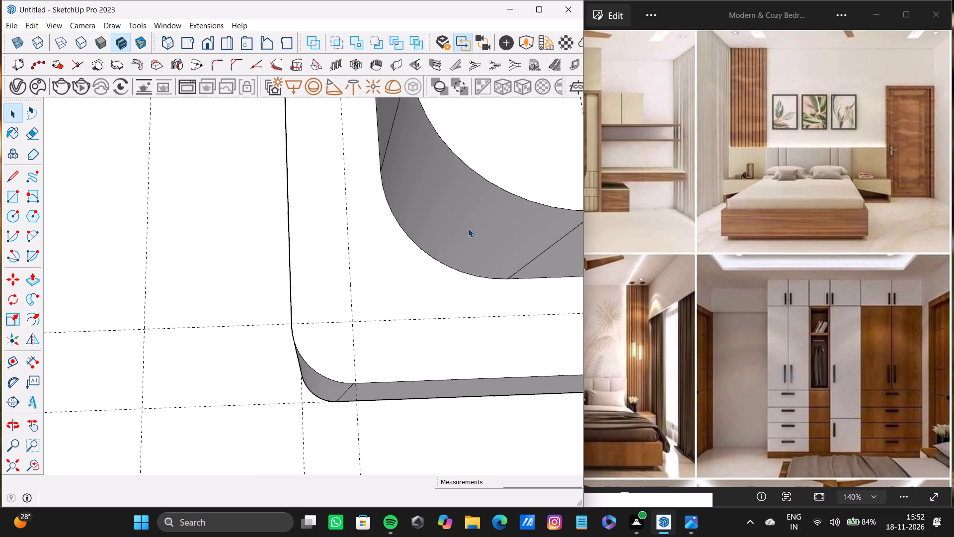
scroll(468, 228, "down", 11)
middle_click_drag(466, 222, 47, 253, "shift")
scroll(246, 272, "down", 8)
middle_click_drag(371, 283, 305, 299, "shift")
scroll(360, 292, "up", 3)
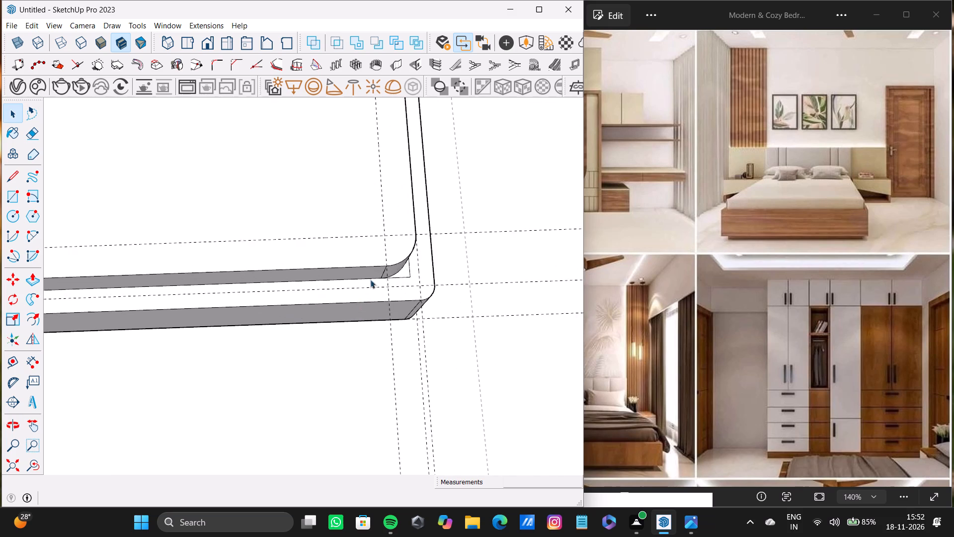
scroll(370, 279, "up", 9)
middle_click_drag(404, 271, 312, 275, "shift")
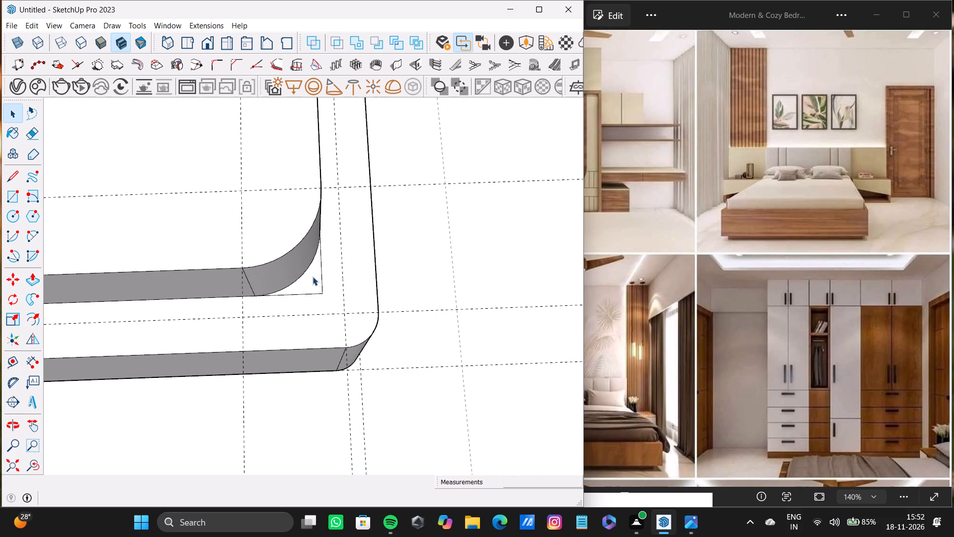
middle_click_drag(317, 277, 303, 278)
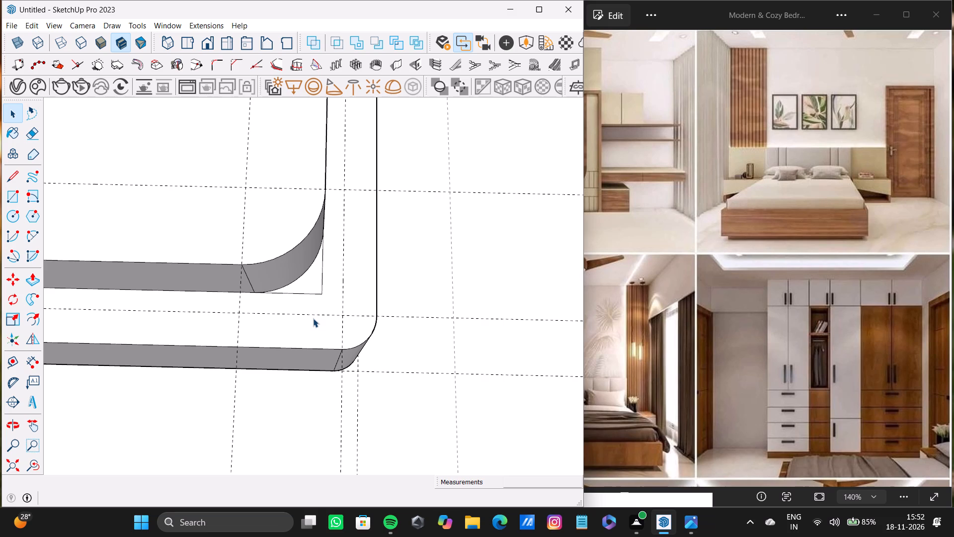
scroll(318, 309, "up", 7)
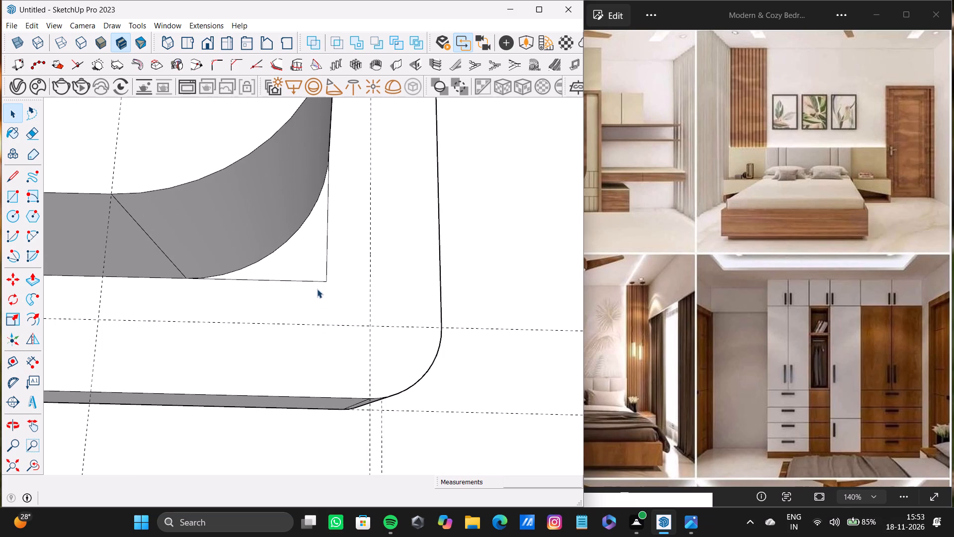
left_click(316, 280)
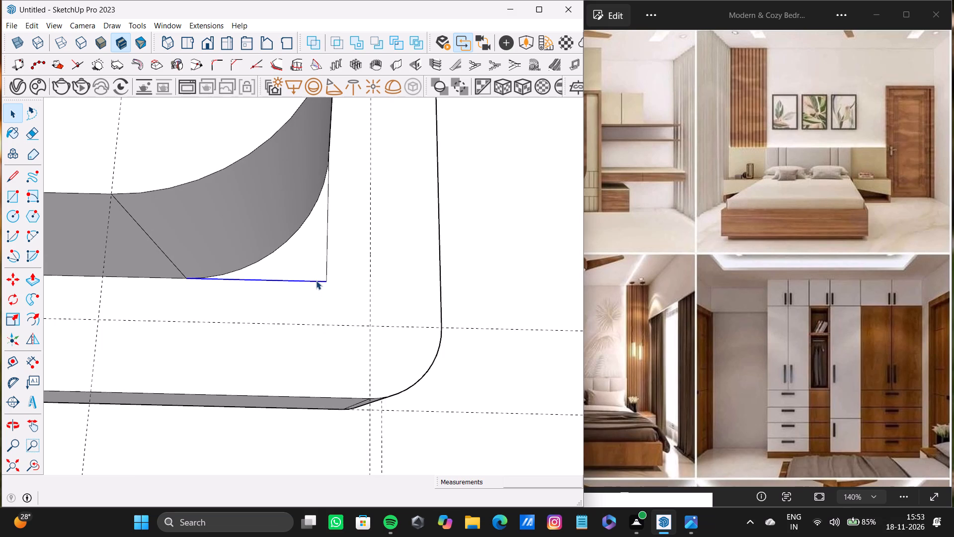
key("Delete")
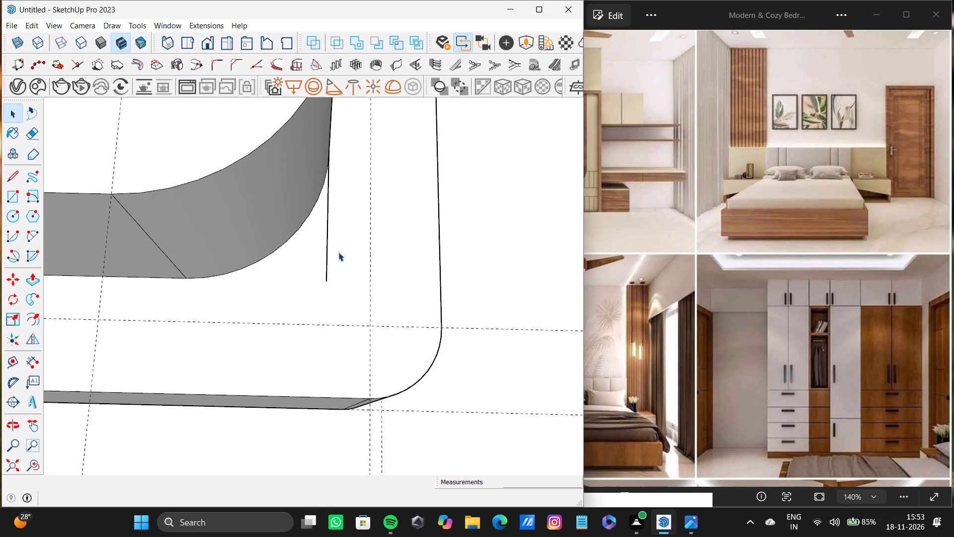
left_click(329, 263)
left_click(328, 267)
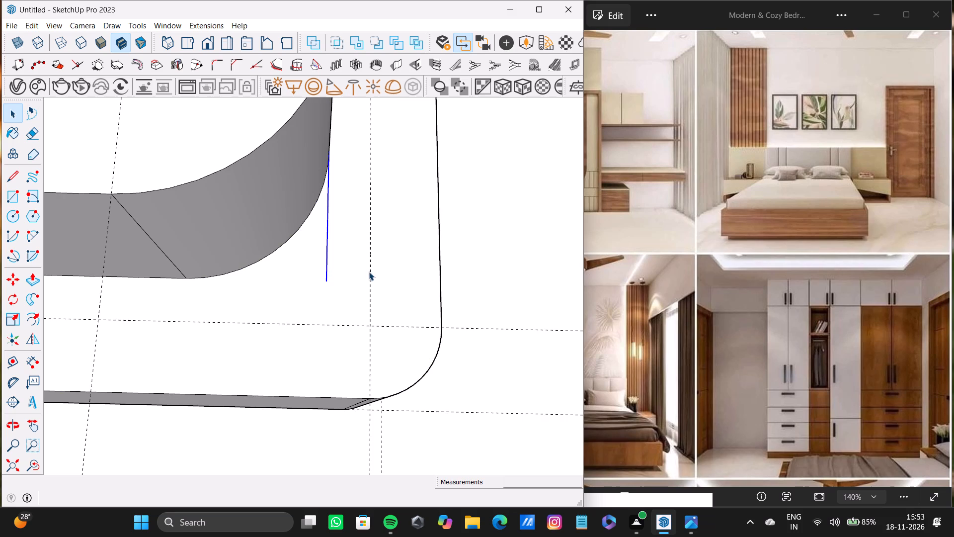
key("Delete")
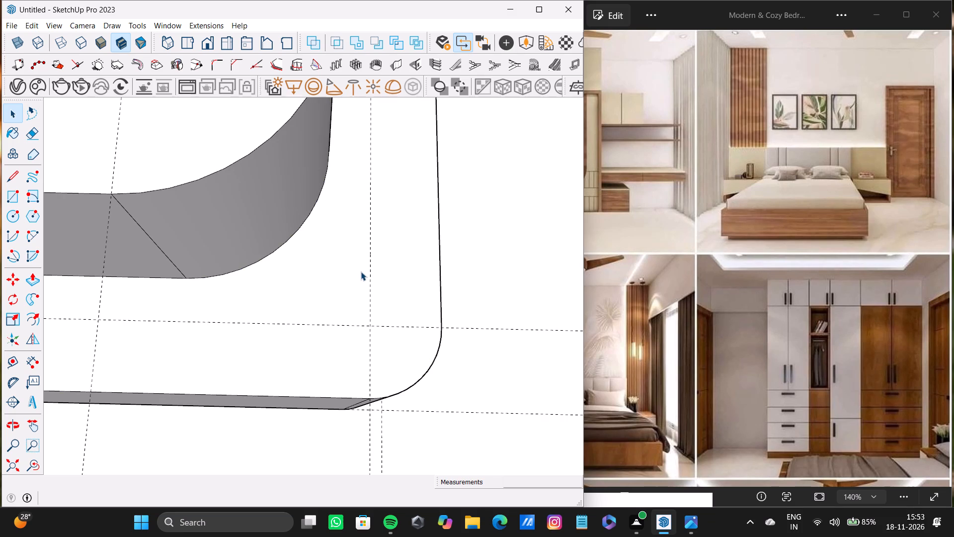
Examine the bed base's rounded foot corner, the recessed plinth beneath it and the reference bedroom image.
left_click(7, 467)
middle_click_drag(205, 338, 361, 226)
scroll(250, 330, "up", 5)
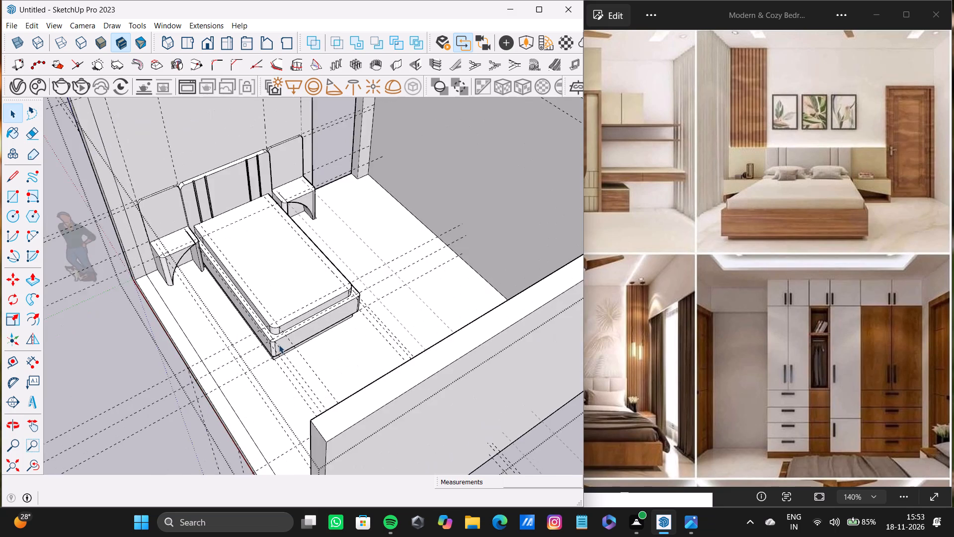
scroll(279, 345, "up", 11)
scroll(275, 369, "up", 11)
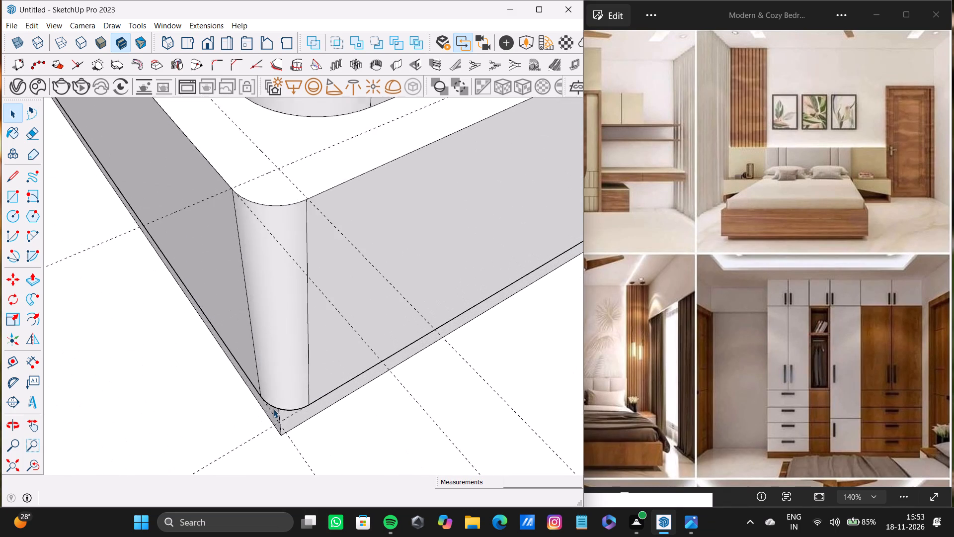
scroll(273, 409, "up", 1)
middle_click_drag(273, 409, 436, 269)
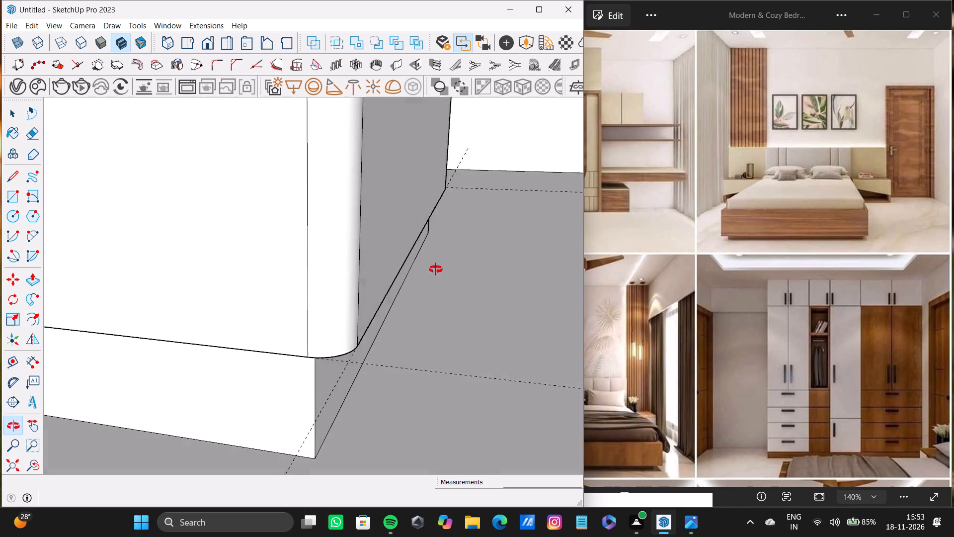
middle_click_drag(436, 269, 422, 283)
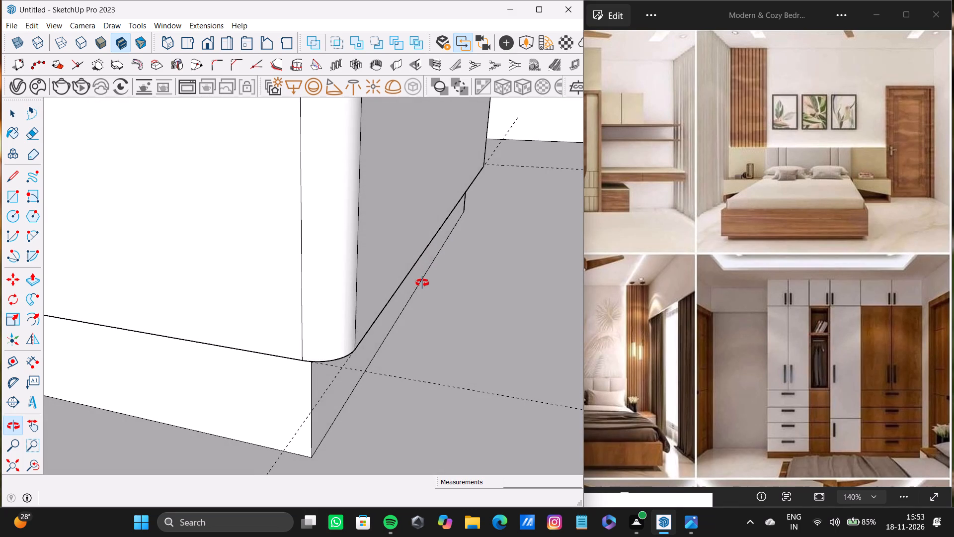
middle_click_drag(422, 283, 422, 286)
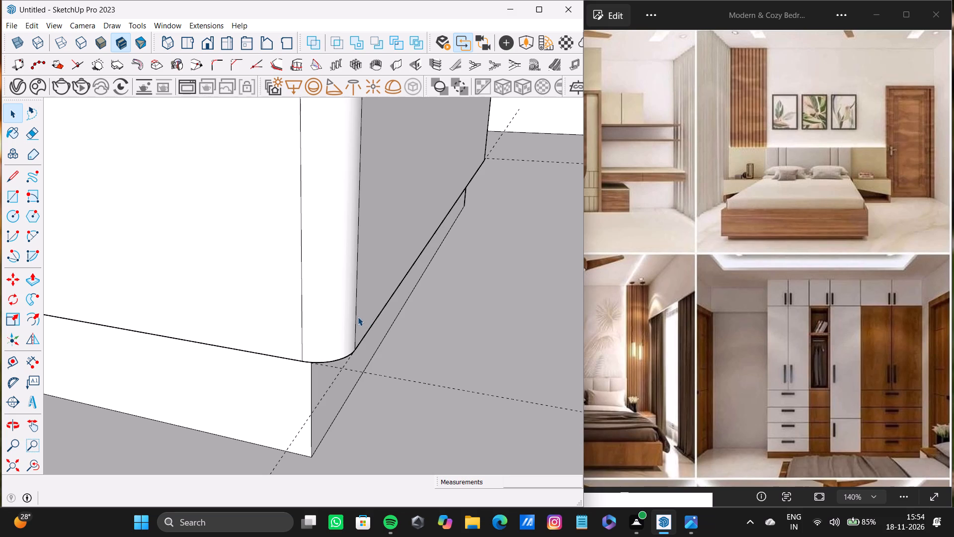
left_click(17, 468)
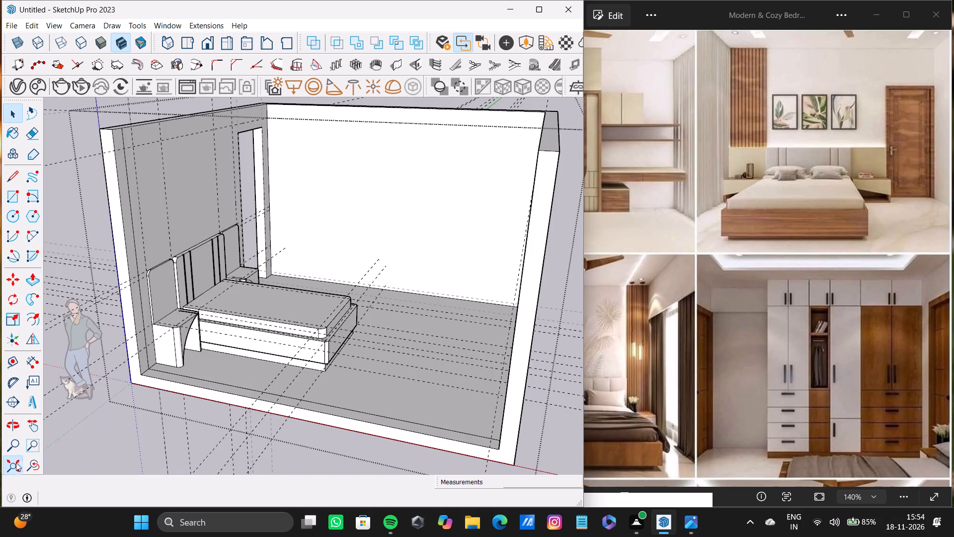
middle_click_drag(238, 337, 233, 425)
scroll(276, 370, "up", 9)
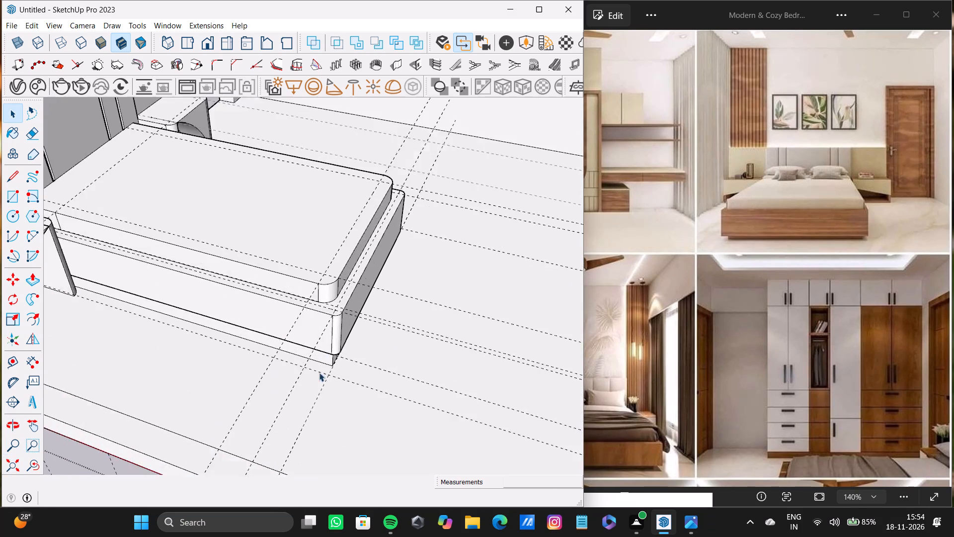
scroll(319, 372, "up", 9)
middle_click_drag(317, 369, 338, 214)
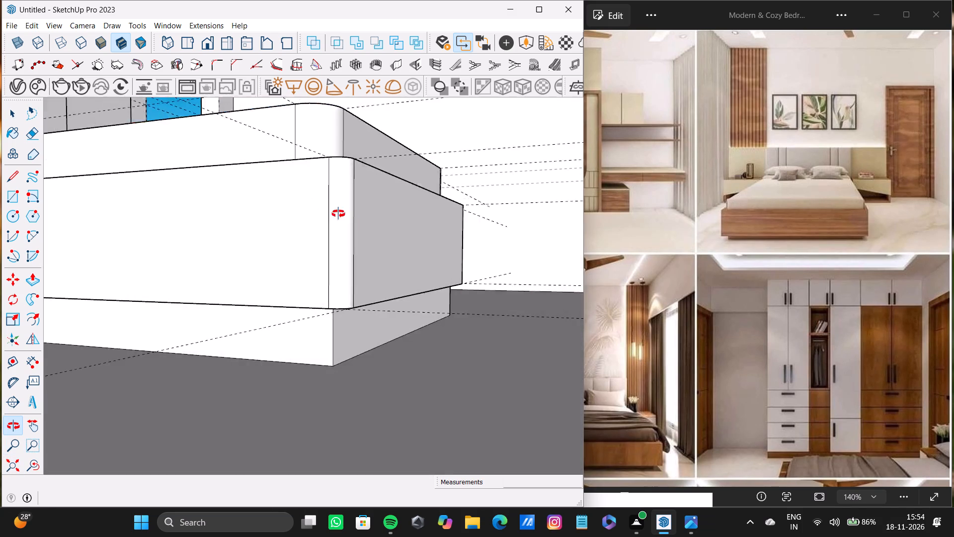
middle_click_drag(338, 214, 362, 323)
scroll(265, 290, "down", 20)
scroll(265, 290, "down", 3)
middle_click_drag(206, 306, 205, 311)
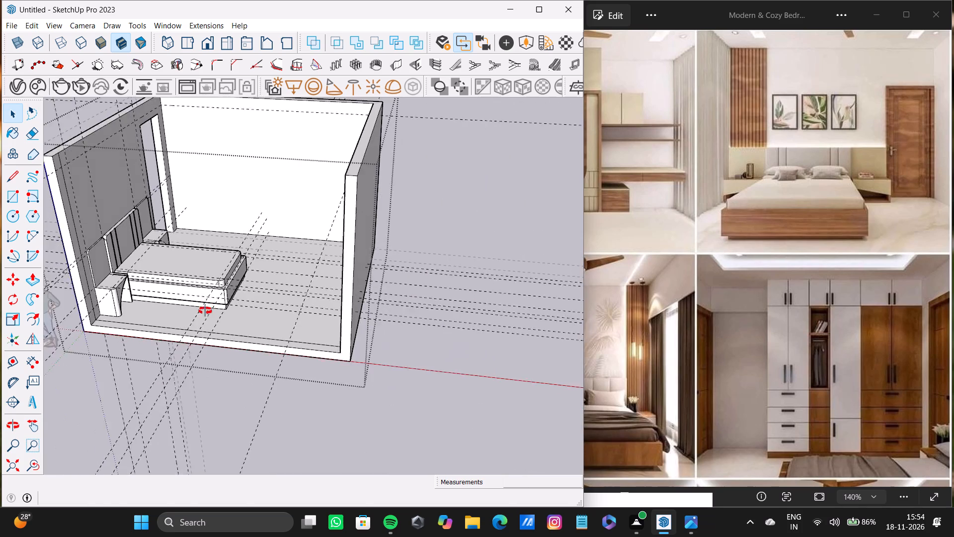
middle_click_drag(205, 311, 194, 361)
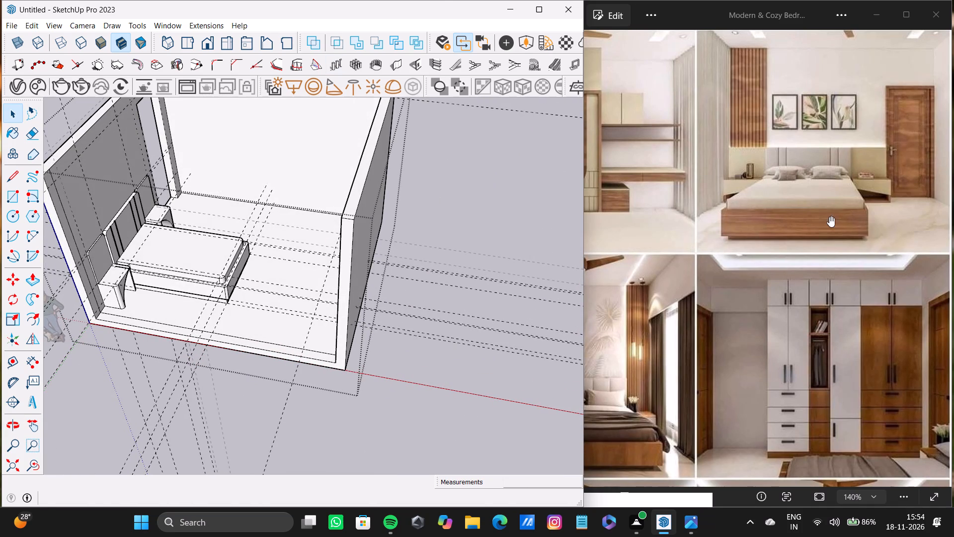
scroll(806, 203, "down", 4)
scroll(511, 238, "down", 2)
Draw a narrow vertical rectangle about 6' 2" tall on the headboard wall, from the guide crossing near its top down to the outer headboard panel.
middle_click_drag(344, 257, 128, 394, "shift")
scroll(179, 333, "up", 2)
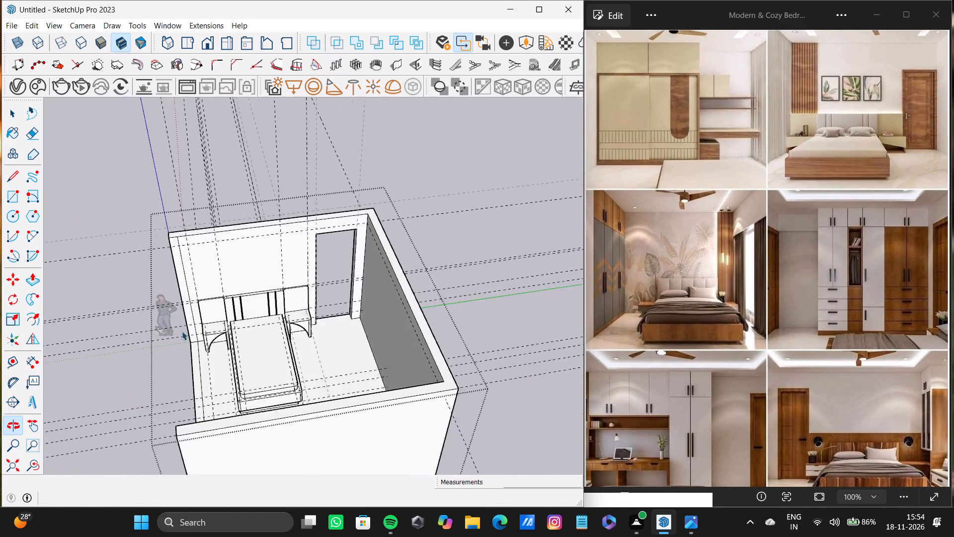
scroll(182, 331, "up", 11)
middle_click_drag(247, 255, 261, 297, "shift")
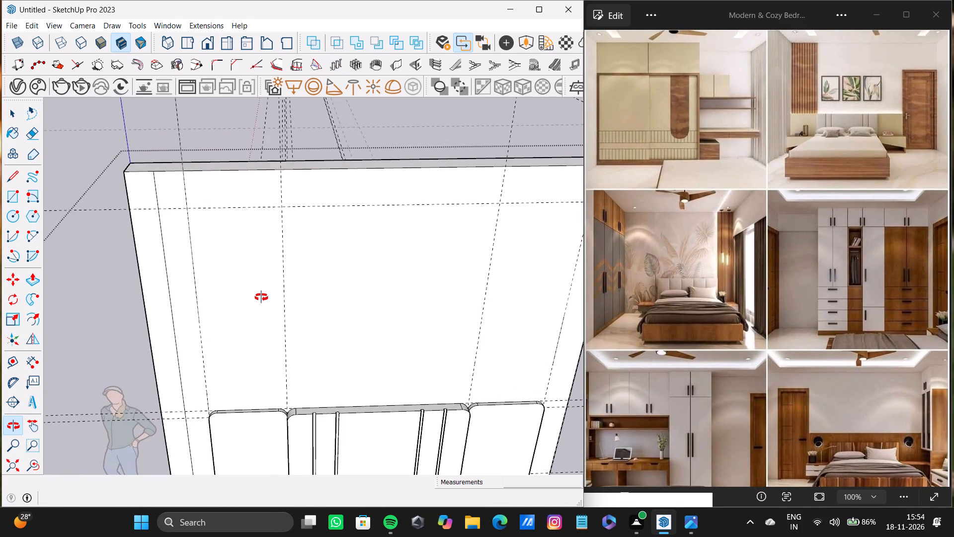
middle_click_drag(261, 297, 261, 295, "shift")
scroll(204, 223, "up", 3)
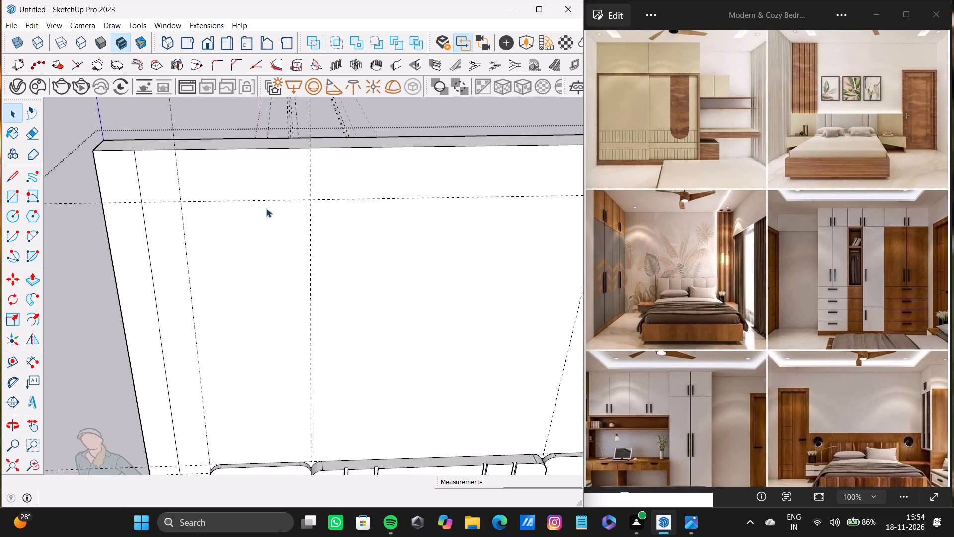
key("r")
scroll(182, 203, "up", 4)
left_click(180, 202)
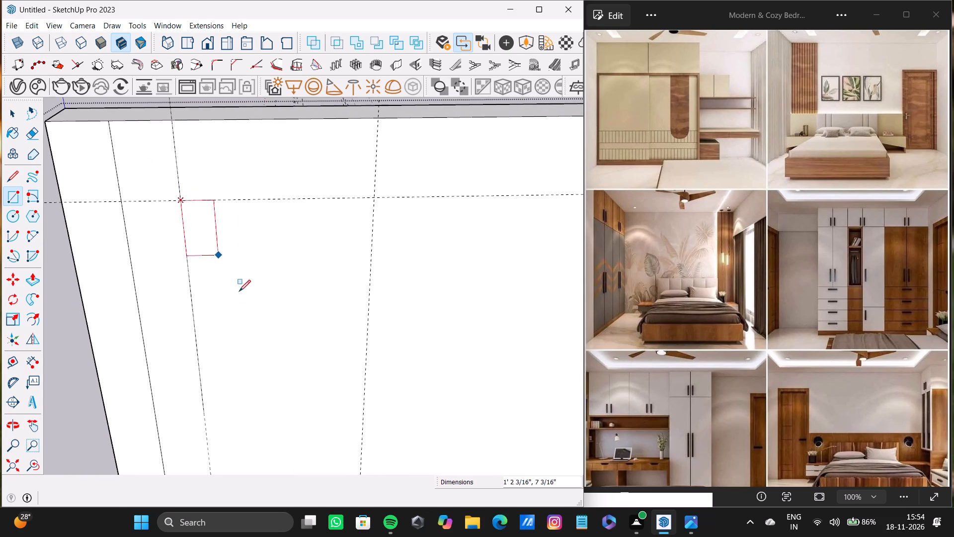
scroll(238, 295, "down", 3)
middle_click_drag(236, 302, 212, 157, "shift")
scroll(221, 365, "up", 3)
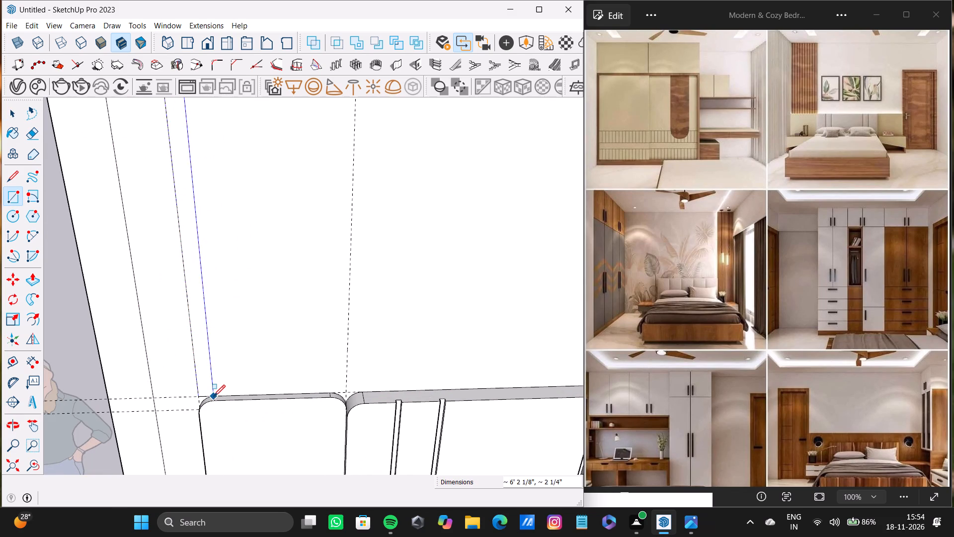
scroll(209, 394, "up", 7)
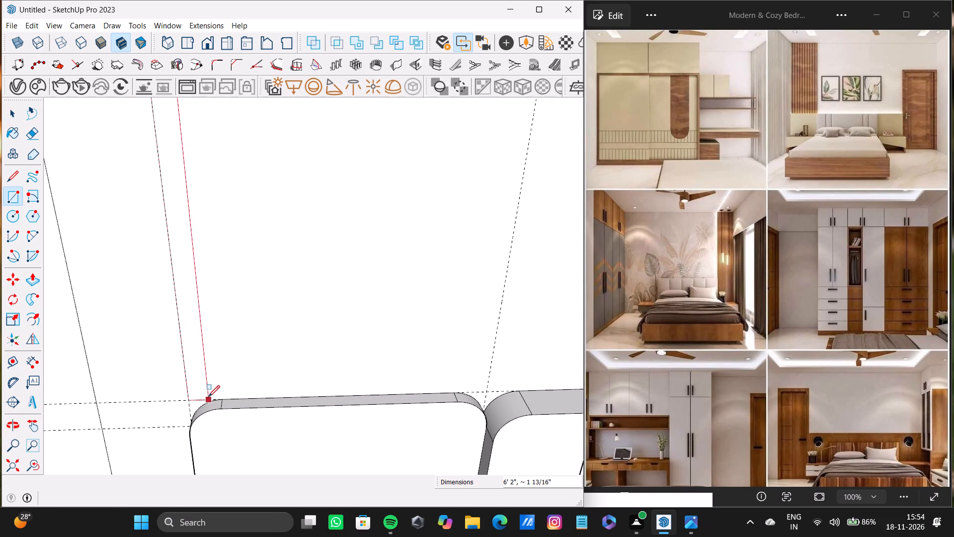
left_click(201, 400)
key("space")
Pull the narrow vertical strip above the headboard out from the wall about 1" to form a slat.
scroll(186, 285, "down", 8)
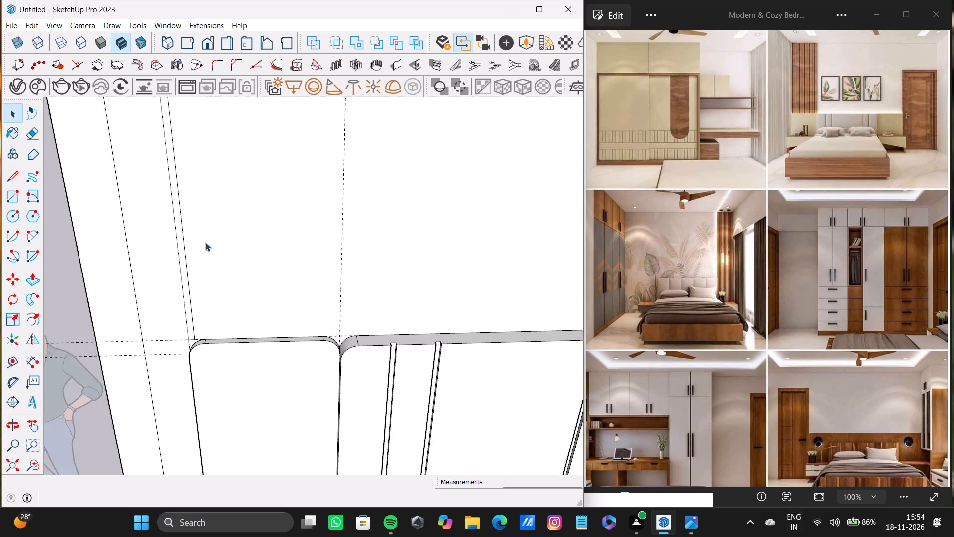
scroll(205, 242, "down", 4)
middle_click_drag(263, 219, 303, 368, "shift")
scroll(303, 363, "down", 1, "shift")
scroll(221, 176, "up", 8)
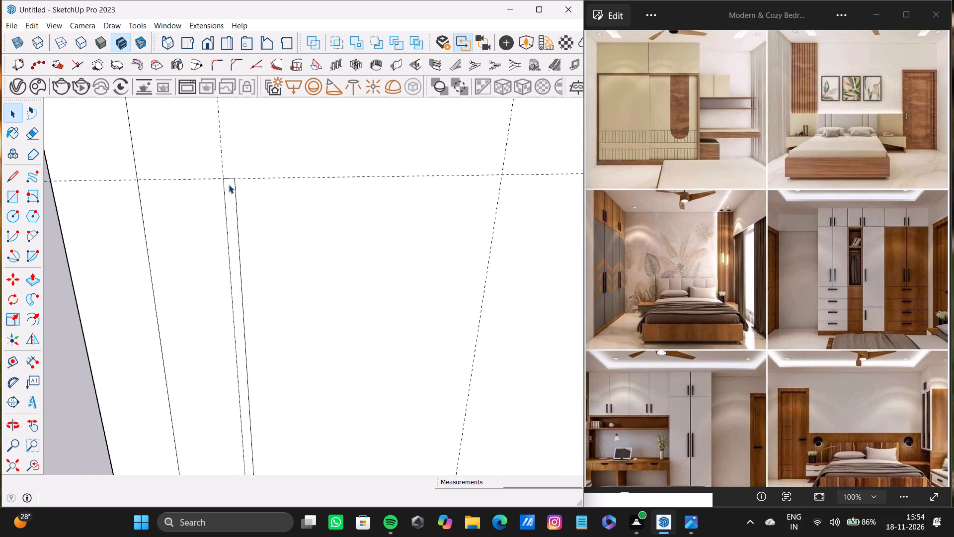
left_click(229, 184)
key("p")
left_click_drag(230, 187, 231, 191)
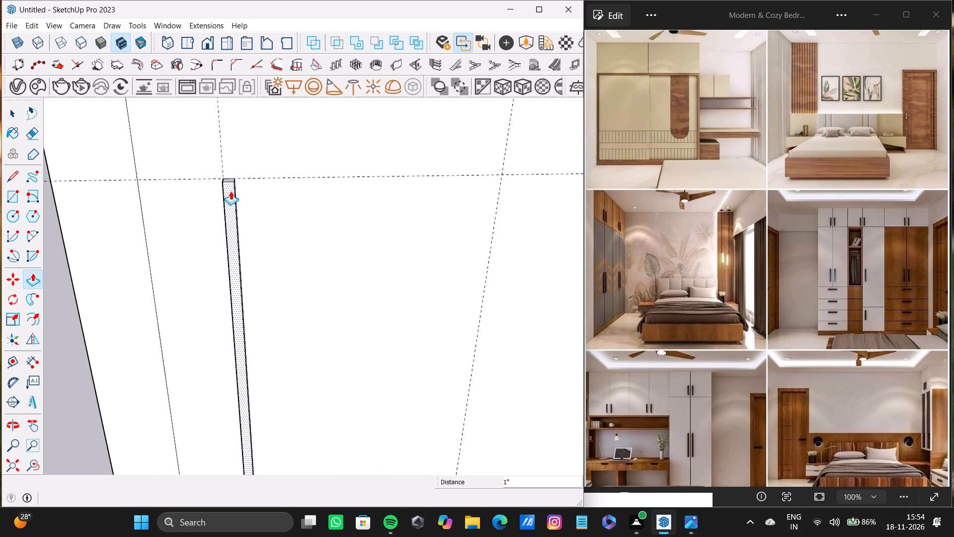
left_click_drag(231, 191, 234, 191)
middle_click_drag(253, 193, 213, 286)
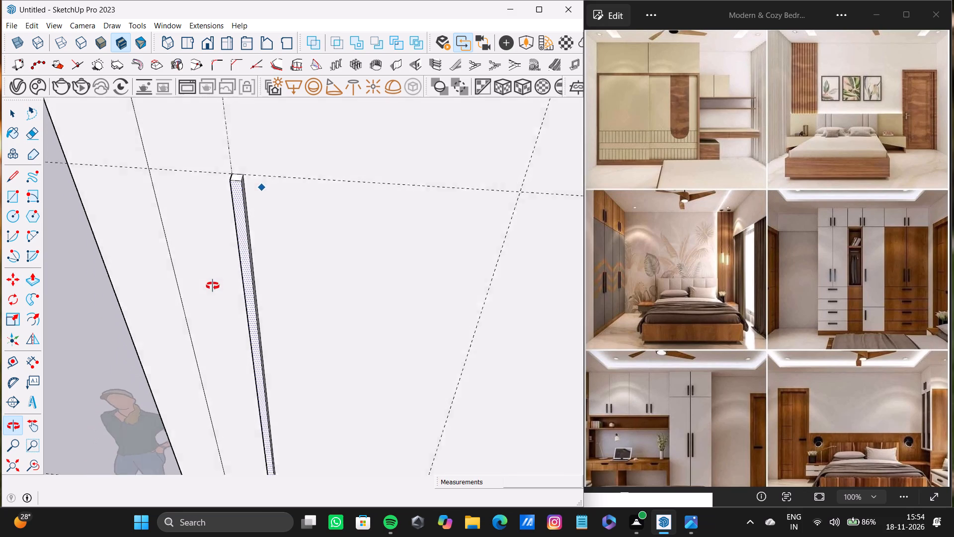
middle_click_drag(213, 286, 212, 287)
scroll(244, 239, "down", 4)
middle_click_drag(248, 230, 241, 321, "shift")
scroll(239, 322, "up", 3)
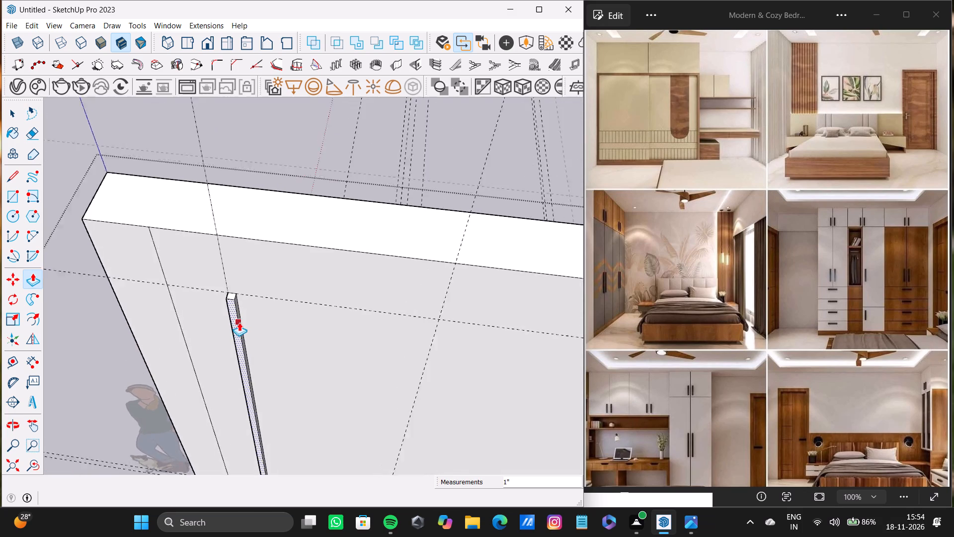
scroll(239, 322, "up", 14)
left_click_drag(226, 280, 227, 290)
key("space")
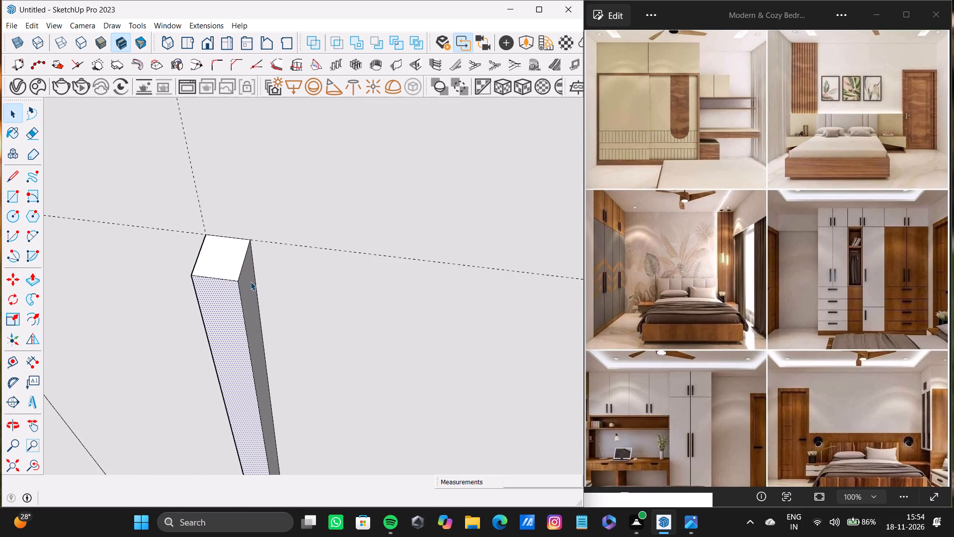
Narrow the slat by pushing its side face inward about 1/4".
left_click(250, 281)
key("p")
left_click_drag(250, 281, 239, 281)
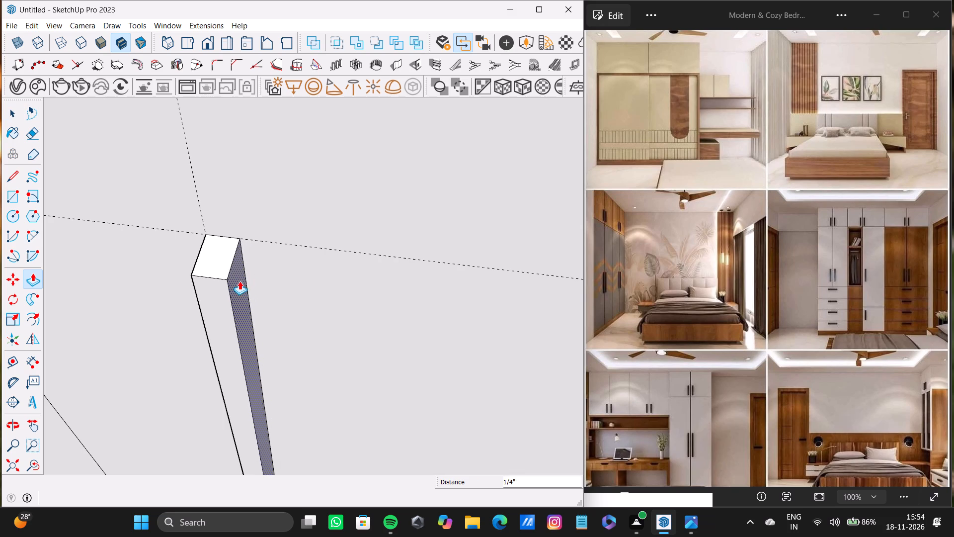
left_click_drag(239, 281, 238, 281)
Copy the whole slat about 2' 3" along the top guide to the outer headboard panel's inner guide, divided into 22 equal spacings.
key("space")
double_click(224, 257, "shift")
double_click(218, 297, "shift")
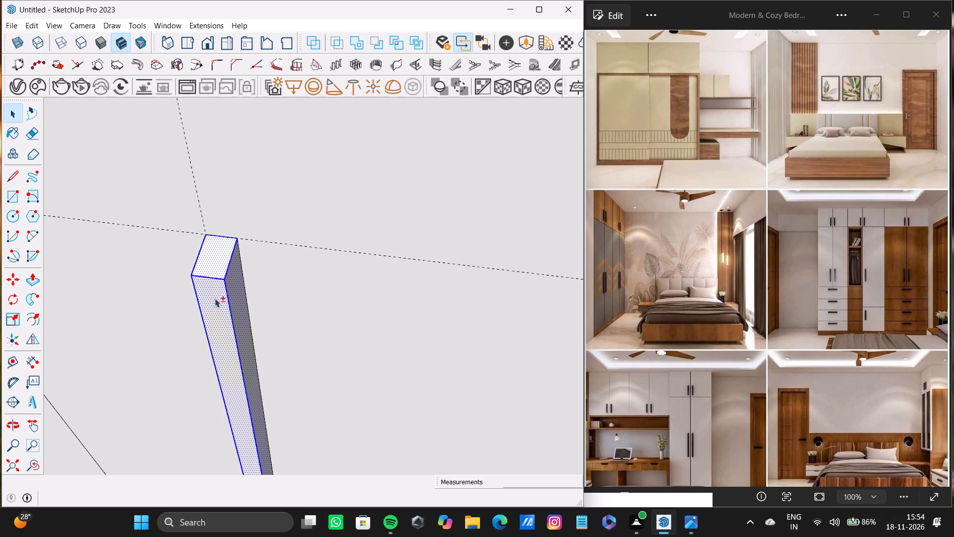
middle_click_drag(211, 298, 361, 275)
scroll(210, 342, "up", 4)
middle_click_drag(209, 340, 274, 317, "shift")
double_click(202, 338, "shift")
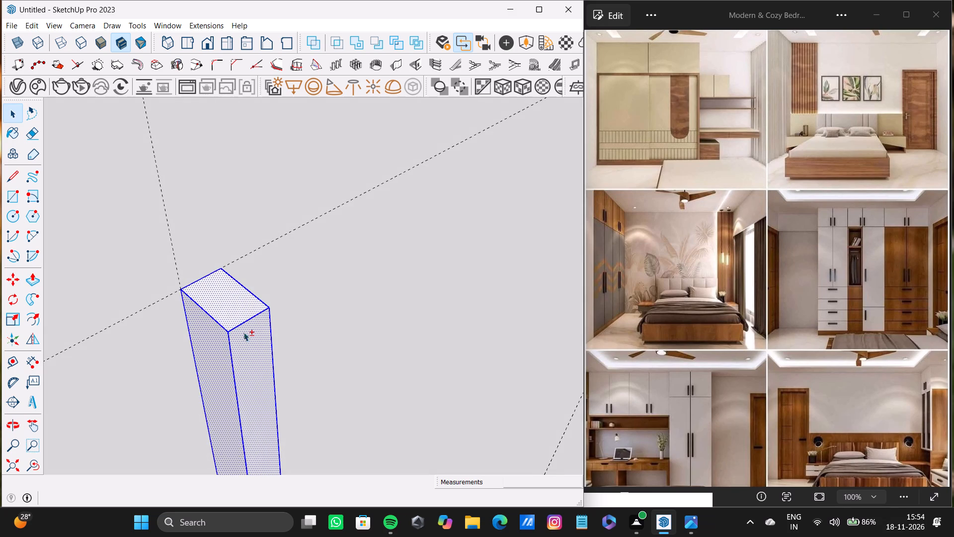
middle_click_drag(268, 329, 192, 348)
key("m")
left_click(187, 260)
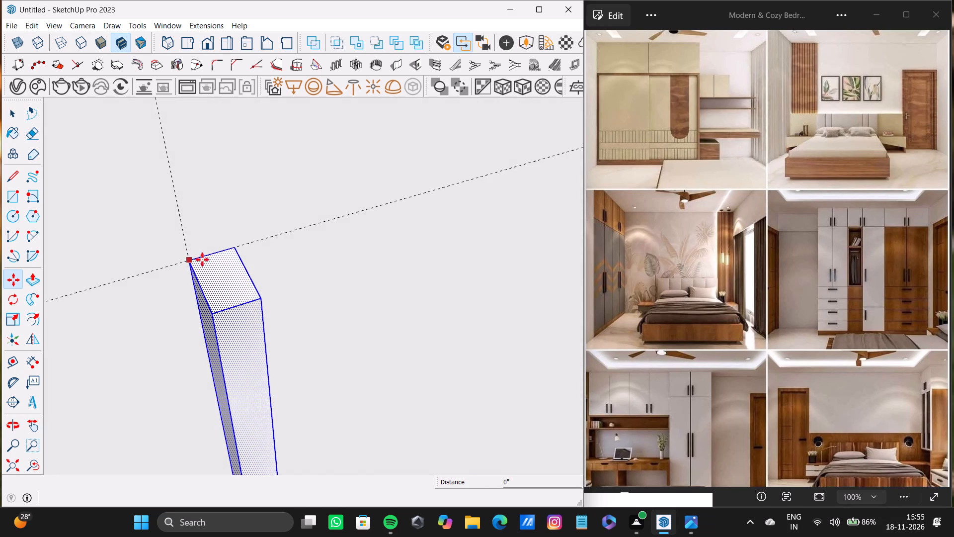
scroll(315, 262, "down", 19)
middle_click_drag(481, 251, 395, 300, "shift")
scroll(454, 285, "down", 1, "shift")
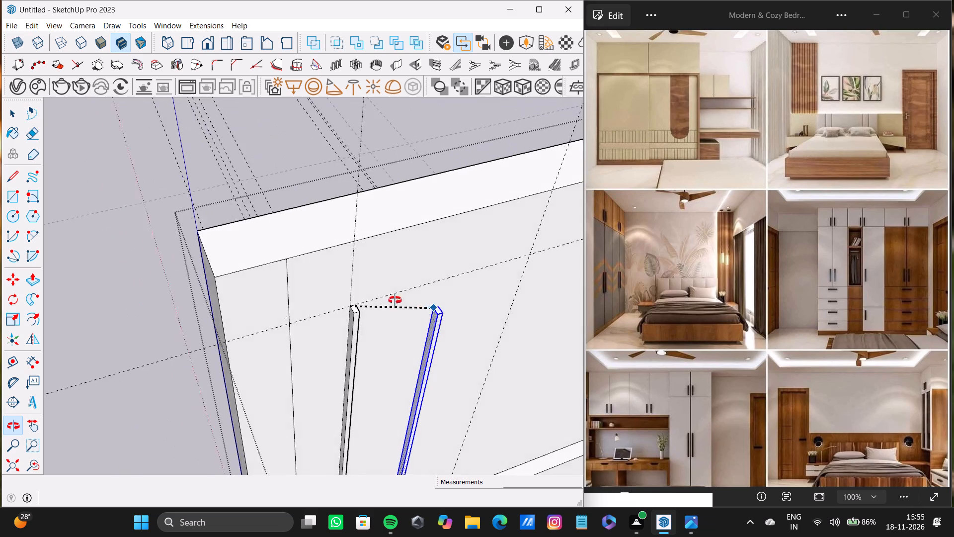
middle_click_drag(395, 300, 229, 217, "shift")
scroll(434, 270, "up", 4)
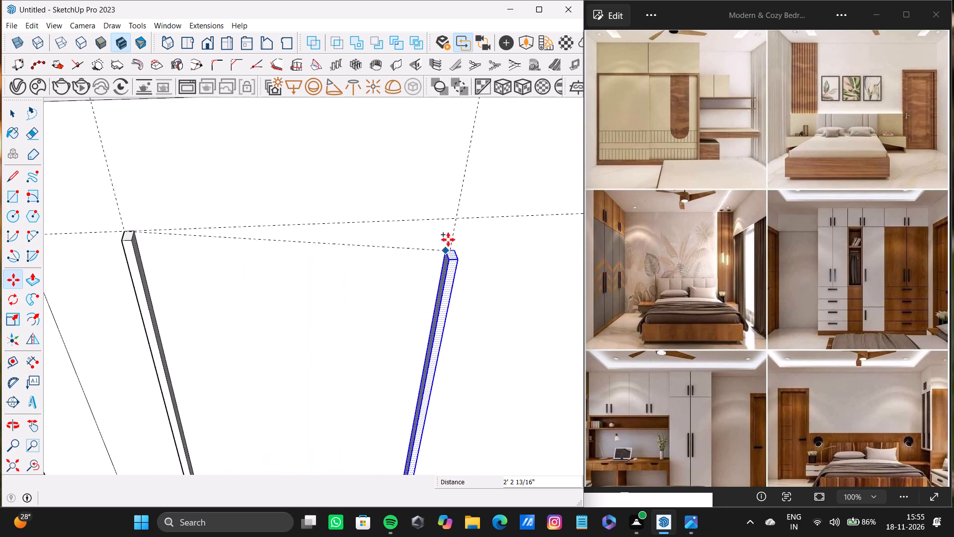
scroll(448, 240, "up", 2)
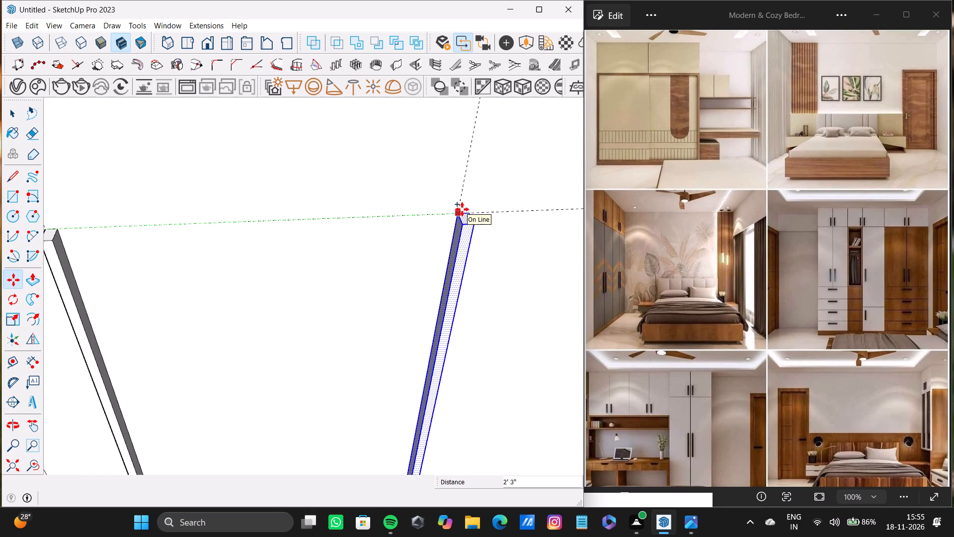
left_click(463, 209)
key("slash")
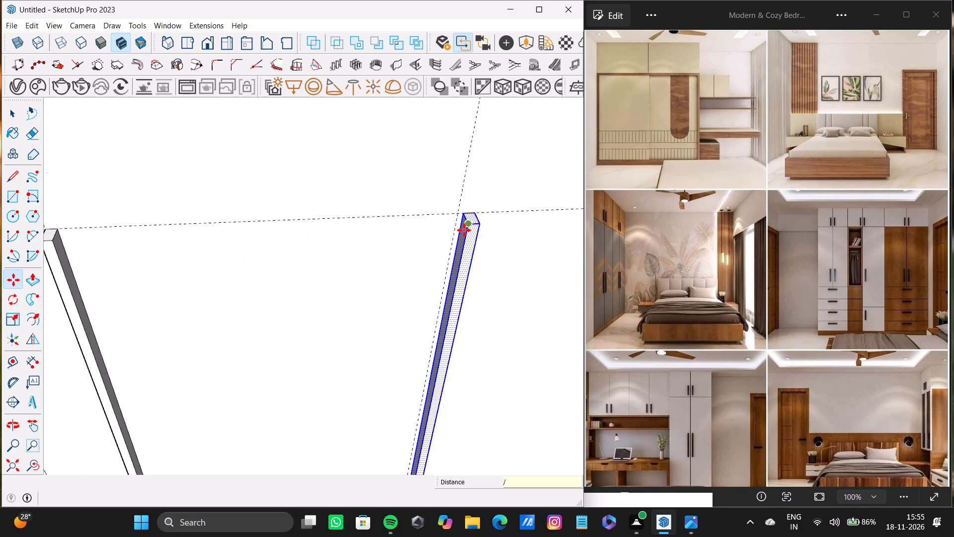
type("22")
key("Return")
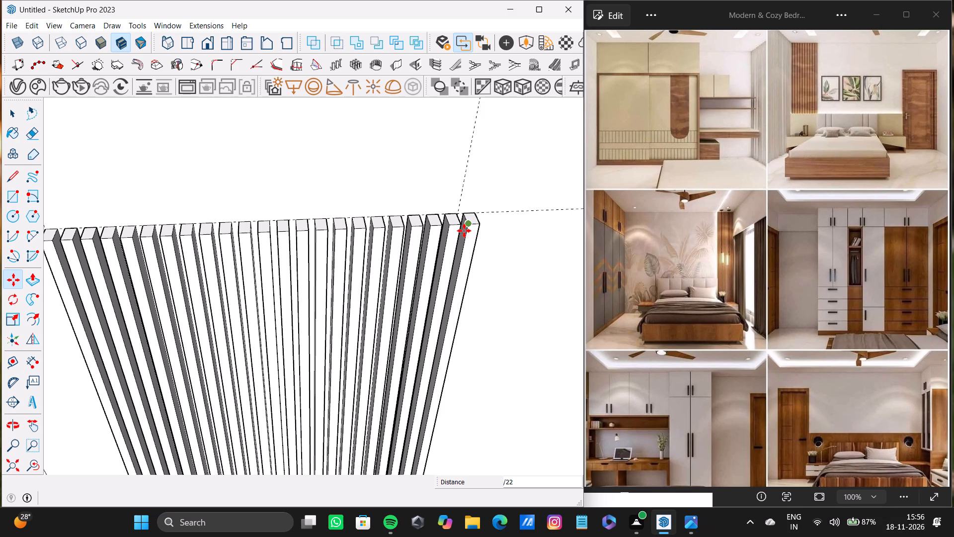
key("space")
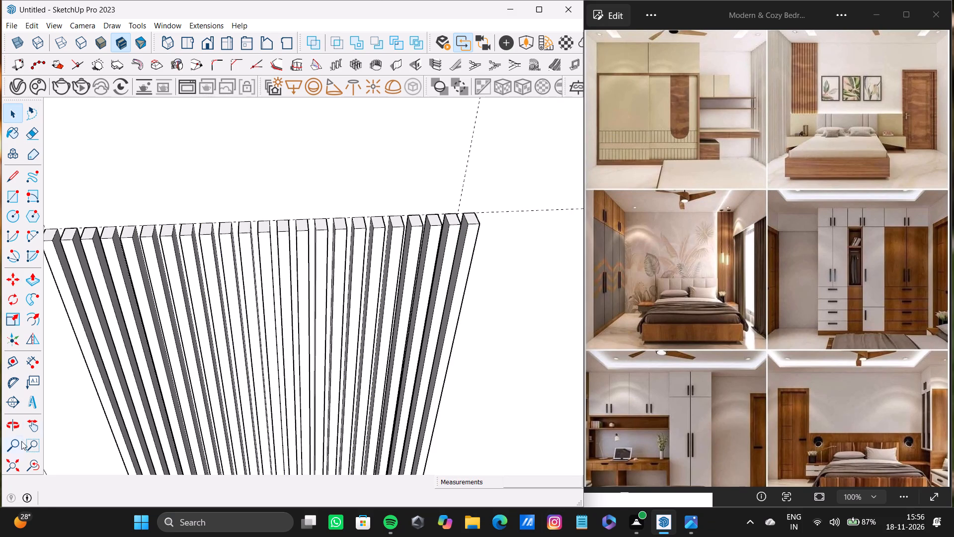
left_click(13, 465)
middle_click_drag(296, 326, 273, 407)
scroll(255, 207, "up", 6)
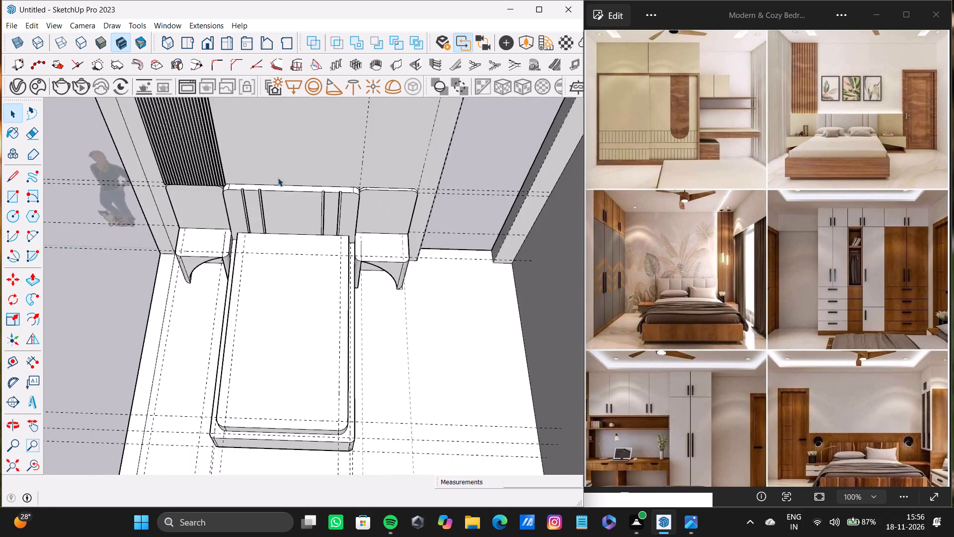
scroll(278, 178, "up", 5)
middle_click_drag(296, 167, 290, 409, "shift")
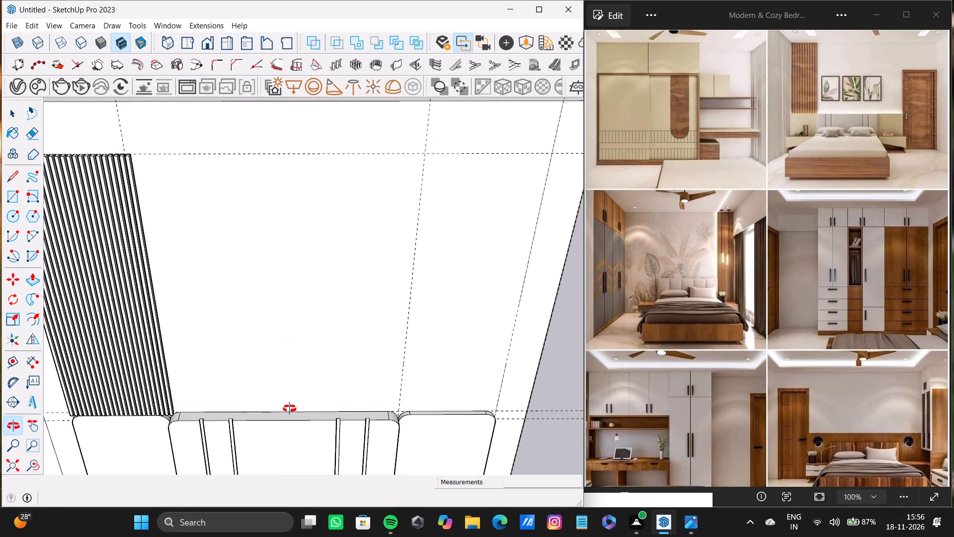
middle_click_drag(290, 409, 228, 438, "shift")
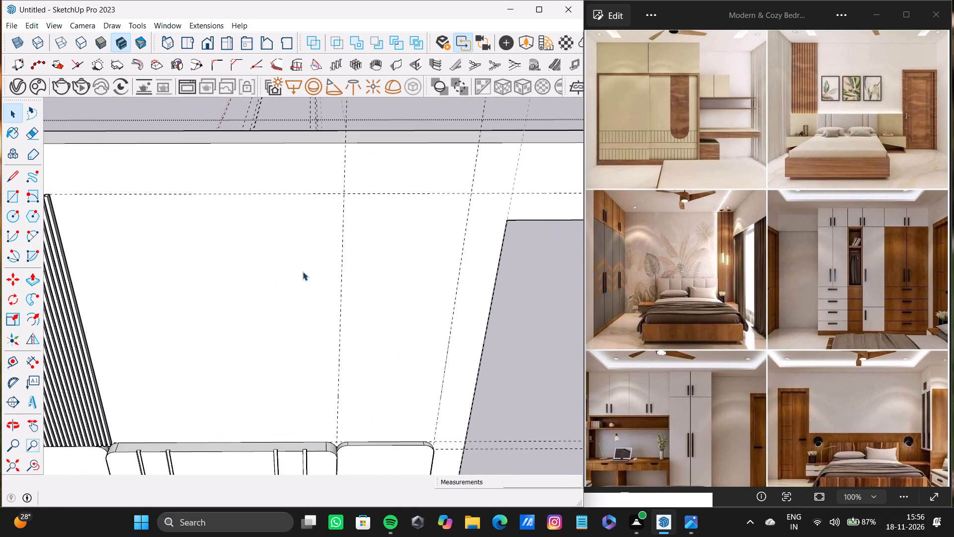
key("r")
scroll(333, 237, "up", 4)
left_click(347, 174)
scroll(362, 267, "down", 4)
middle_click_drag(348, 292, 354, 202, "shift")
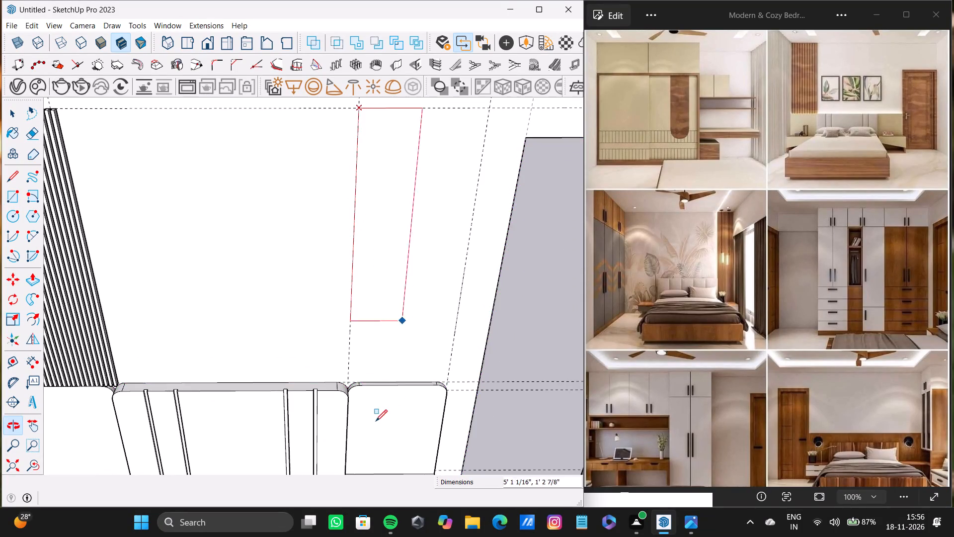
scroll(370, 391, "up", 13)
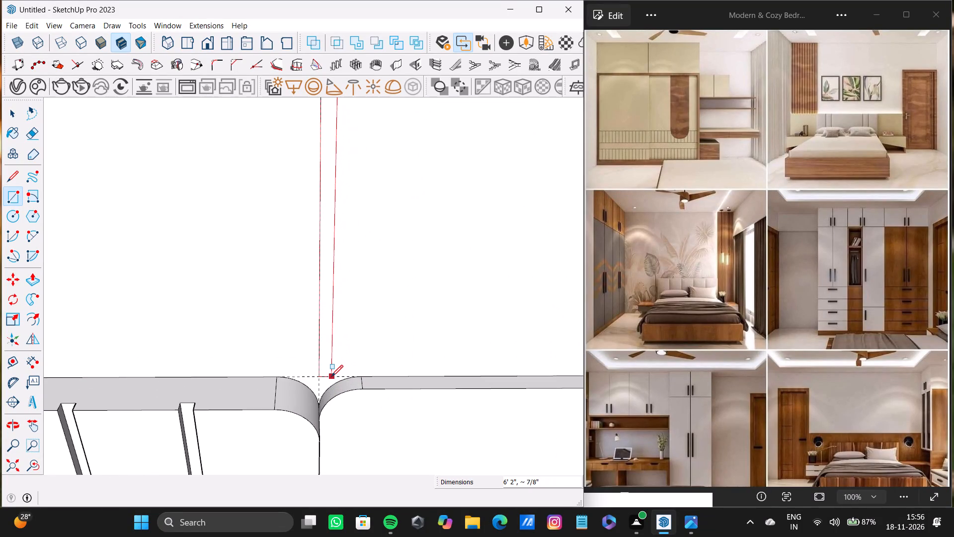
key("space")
Copy the innermost slat along the top guide to the vertical guide at the inner edge of the doorway-side headboard panel.
scroll(310, 322, "down", 10)
scroll(313, 286, "down", 1, "shift")
middle_click_drag(313, 286, 368, 336, "shift")
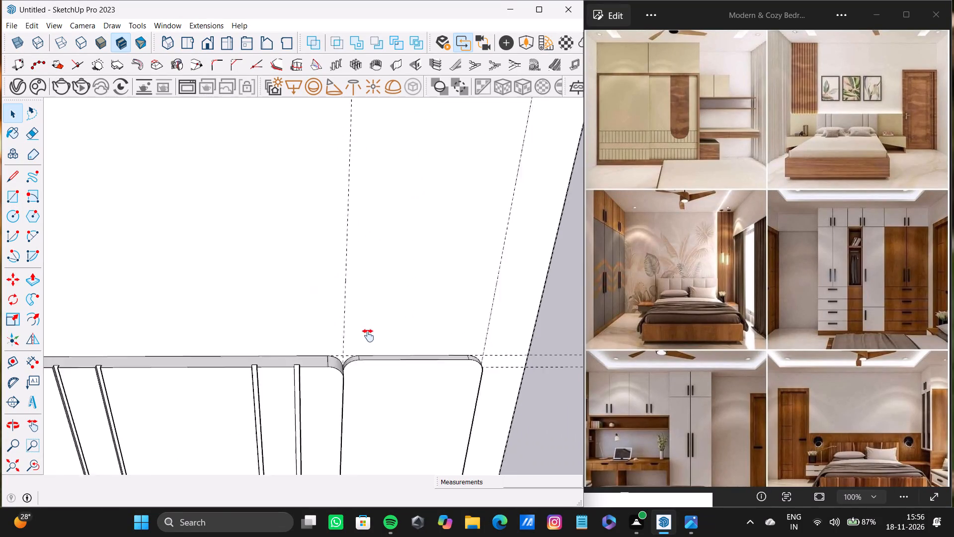
middle_click_drag(368, 336, 391, 398, "shift")
scroll(208, 266, "down", 7)
middle_click_drag(232, 248, 327, 362)
scroll(181, 257, "up", 13)
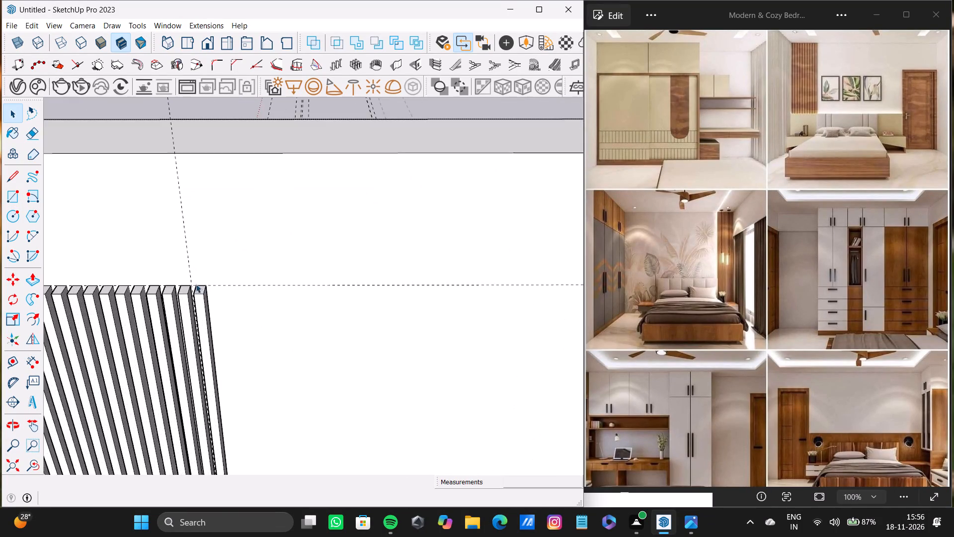
scroll(196, 284, "up", 4)
double_click(203, 315)
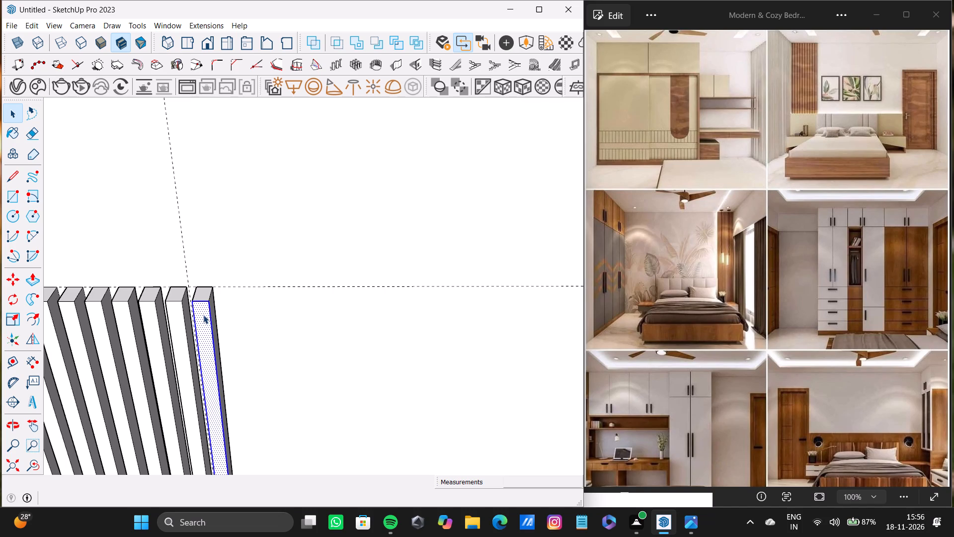
double_click(202, 291, "shift")
middle_click_drag(220, 299, 203, 301)
scroll(203, 298, "up", 2, "shift")
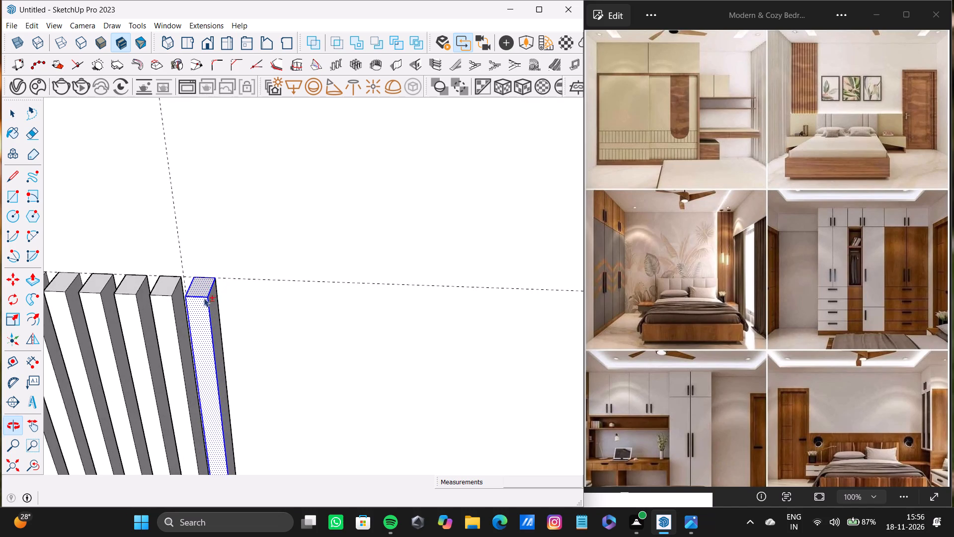
scroll(204, 298, "up", 7, "shift")
double_click(214, 296, "shift")
scroll(201, 297, "down", 5, "shift")
middle_click_drag(187, 304, 342, 274)
scroll(252, 306, "up", 4)
middle_click_drag(206, 361, 223, 339)
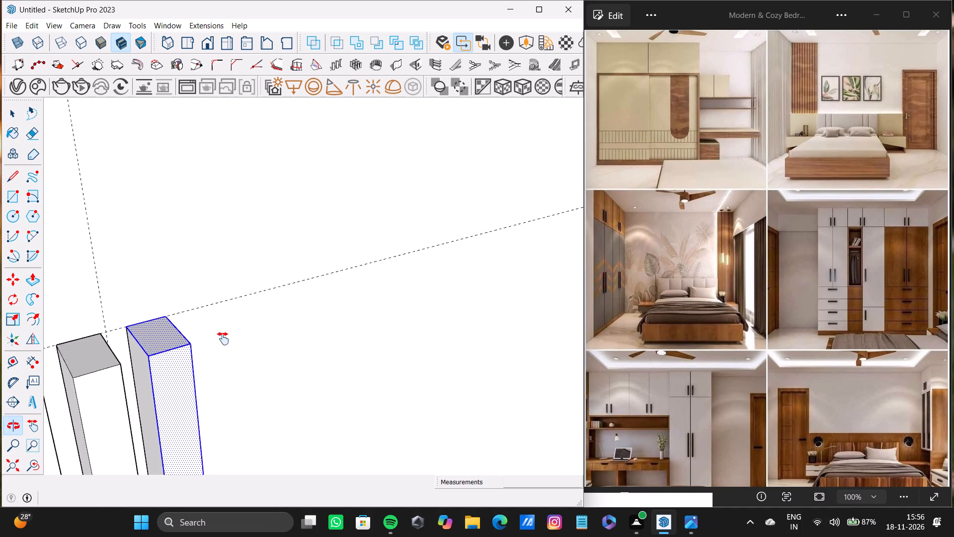
middle_click_drag(223, 339, 251, 303)
scroll(216, 311, "up", 3, "shift")
double_click(199, 296, "shift")
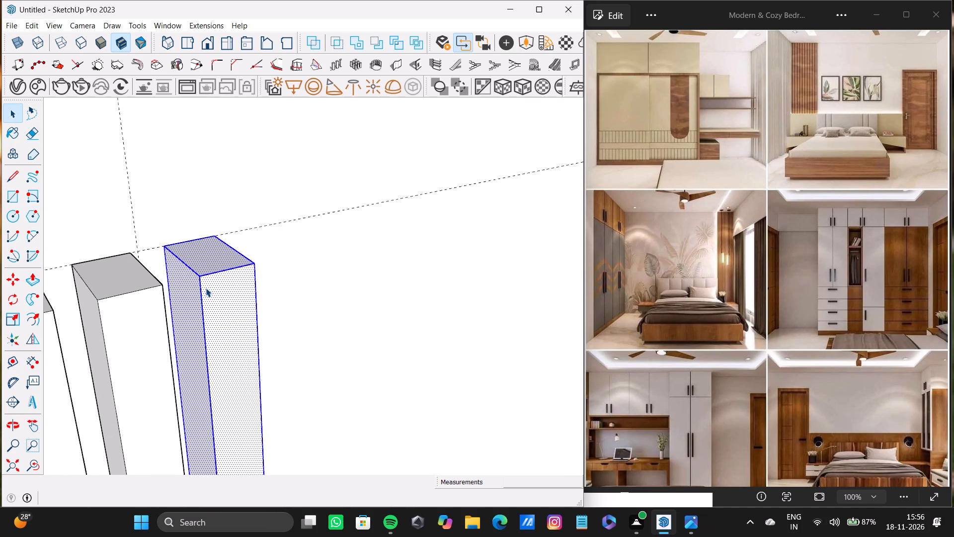
key("m")
left_click(167, 247)
scroll(368, 208, "down", 5)
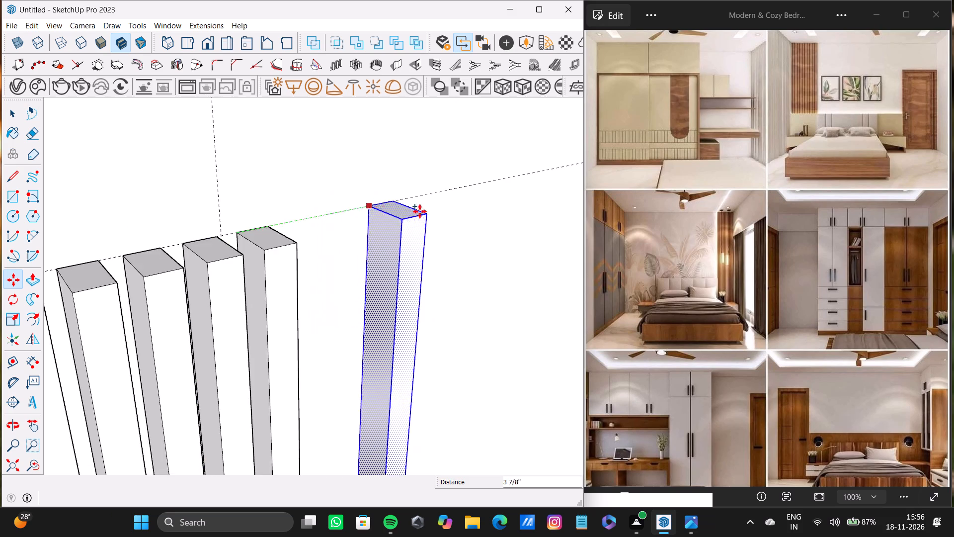
scroll(420, 211, "down", 7)
middle_click_drag(475, 238, 138, 341, "shift")
scroll(264, 318, "down", 14)
middle_click_drag(384, 317, 191, 322, "shift")
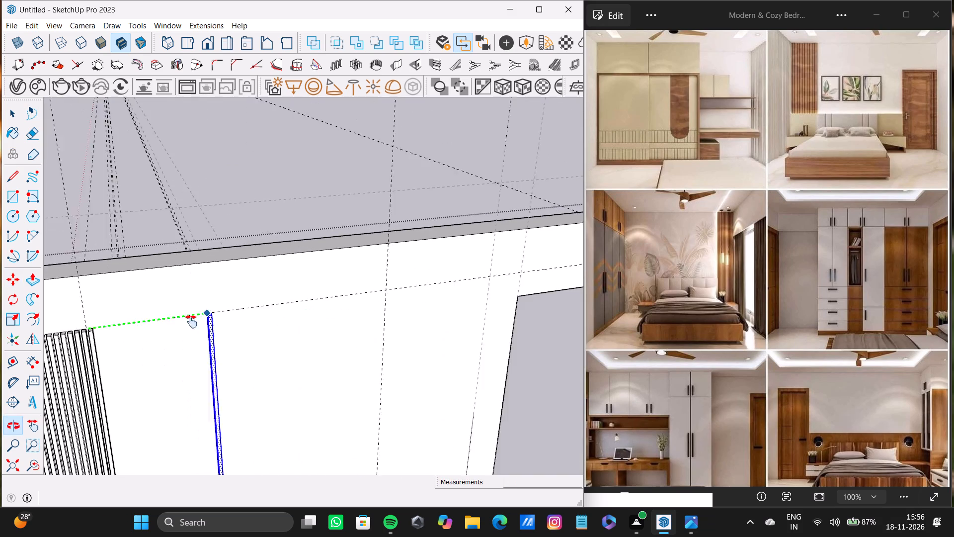
middle_click_drag(191, 322, 191, 321, "shift")
scroll(410, 310, "up", 5)
middle_click_drag(411, 310, 300, 315)
scroll(335, 297, "up", 4)
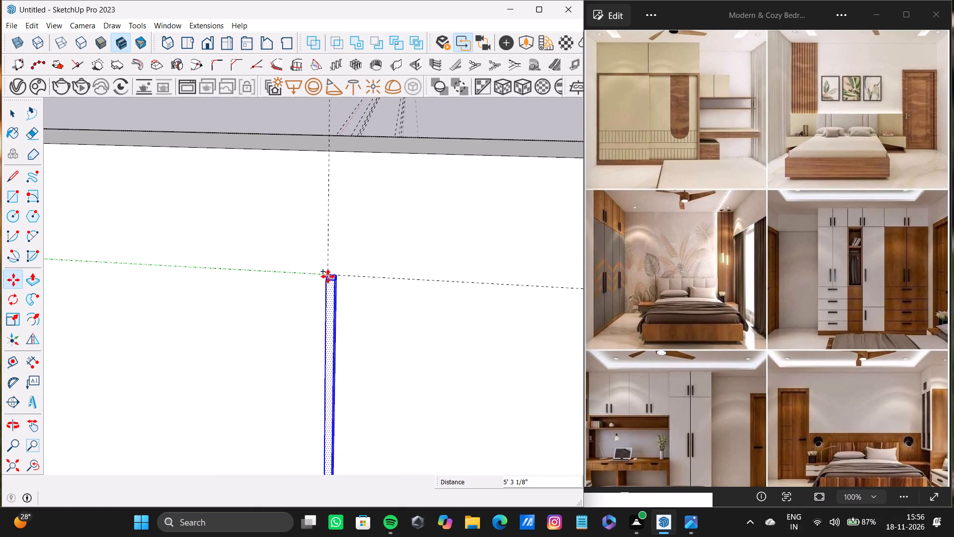
left_click(328, 277)
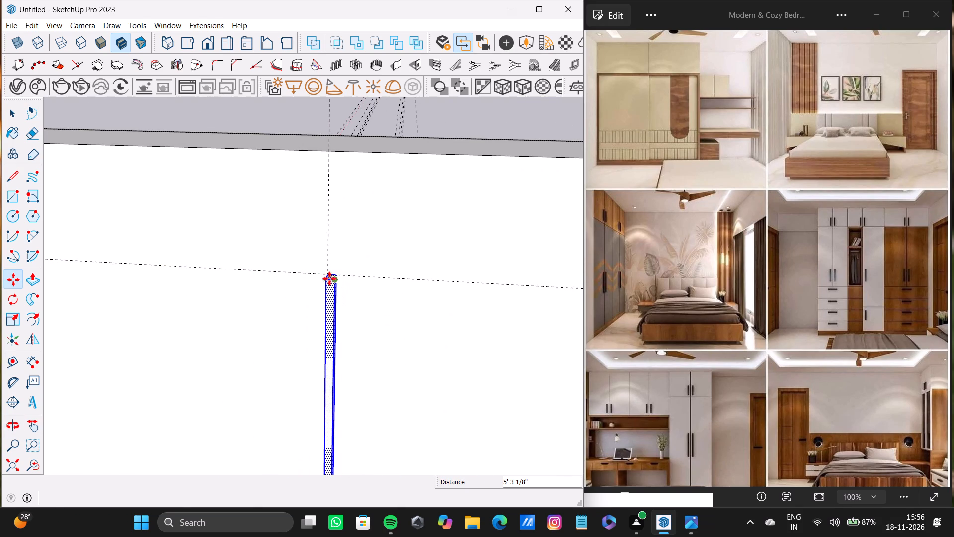
Copy that slat across to the doorway-side panel's outer guide, divided into 22 equal spacings, to form the second slat panel.
scroll(339, 268, "up", 11)
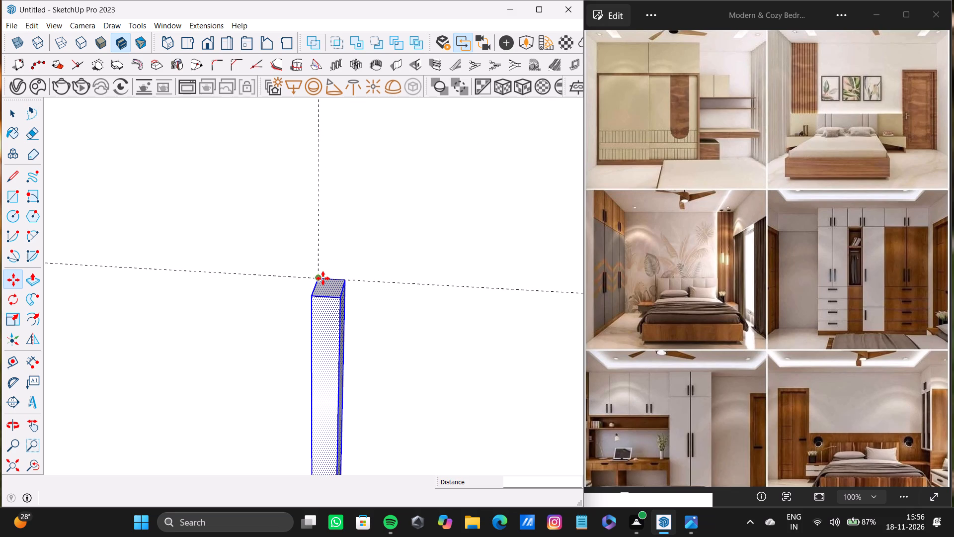
left_click(323, 278, "ctrl")
scroll(435, 286, "down", 13)
middle_click_drag(432, 292, 301, 271, "shift")
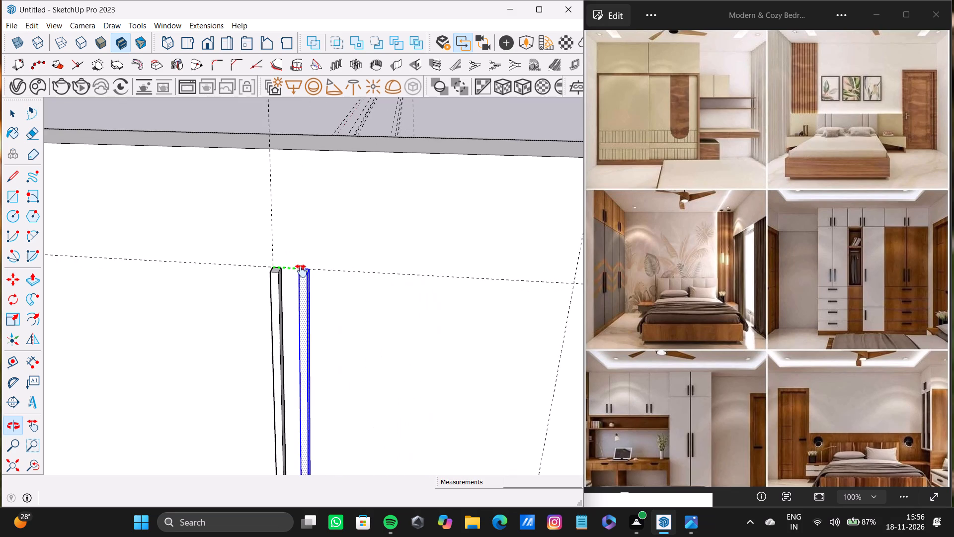
middle_click_drag(301, 271, 244, 219, "shift")
scroll(460, 232, "up", 3)
scroll(510, 230, "up", 1)
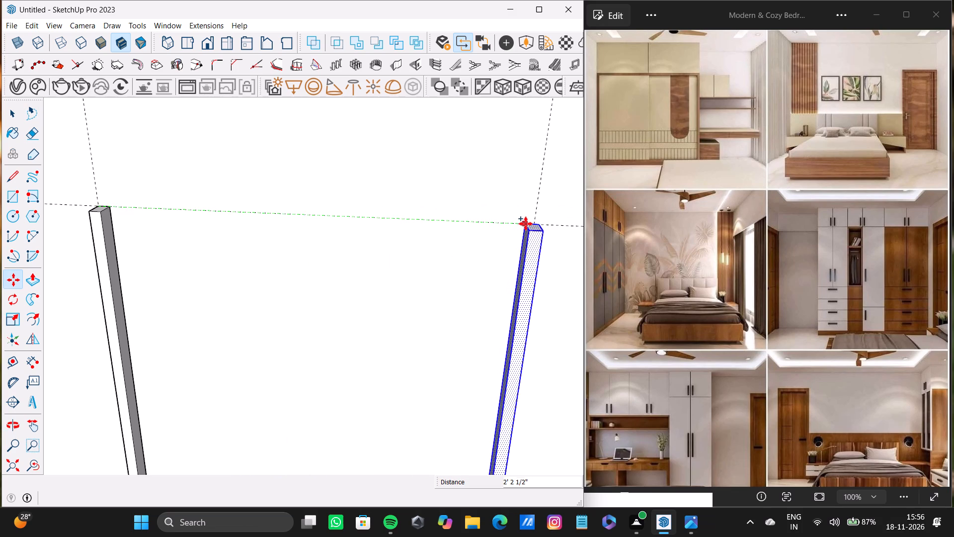
left_click(536, 227)
type("/22")
key("Return")
key("space")
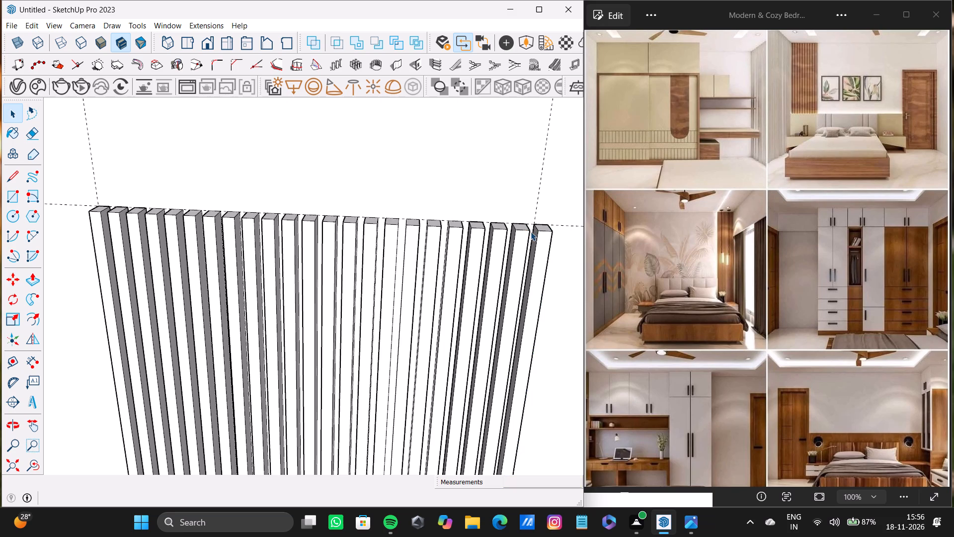
Examine both slat panels on the headboard wall within the whole room.
left_click(10, 471)
middle_click_drag(117, 389, 185, 371)
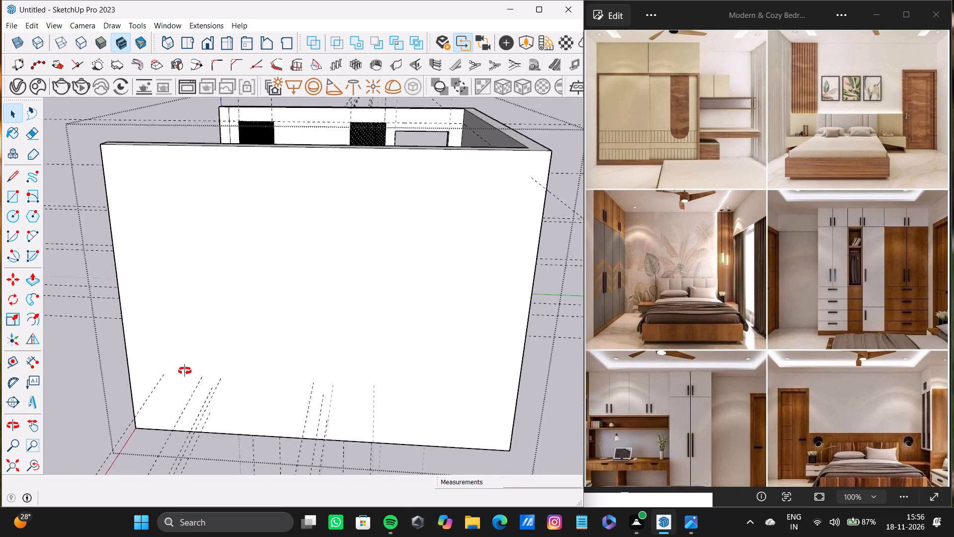
middle_click_drag(185, 371, 364, 432)
scroll(252, 337, "down", 5)
middle_click_drag(278, 300, 302, 420, "shift")
key("space")
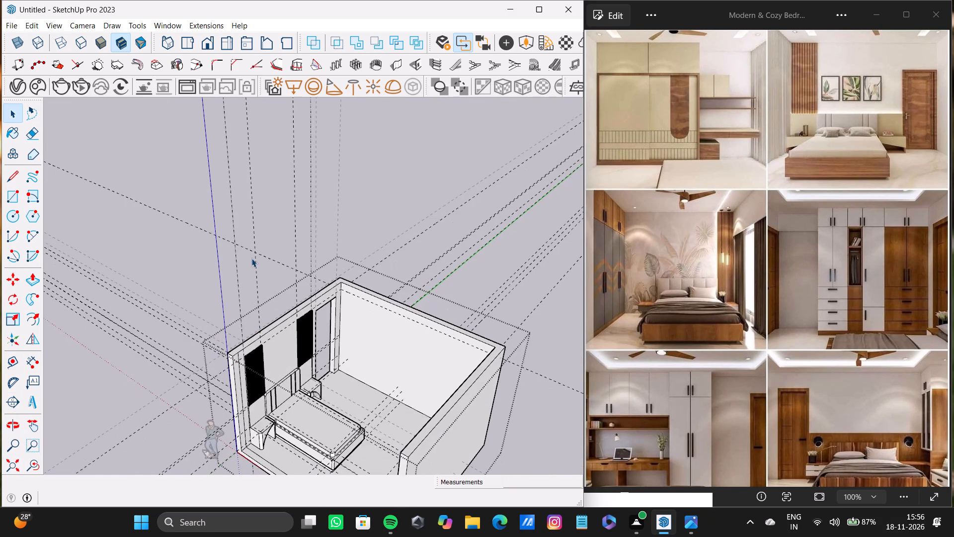
left_click(366, 212)
scroll(304, 350, "up", 7)
middle_click_drag(295, 337, 100, 301)
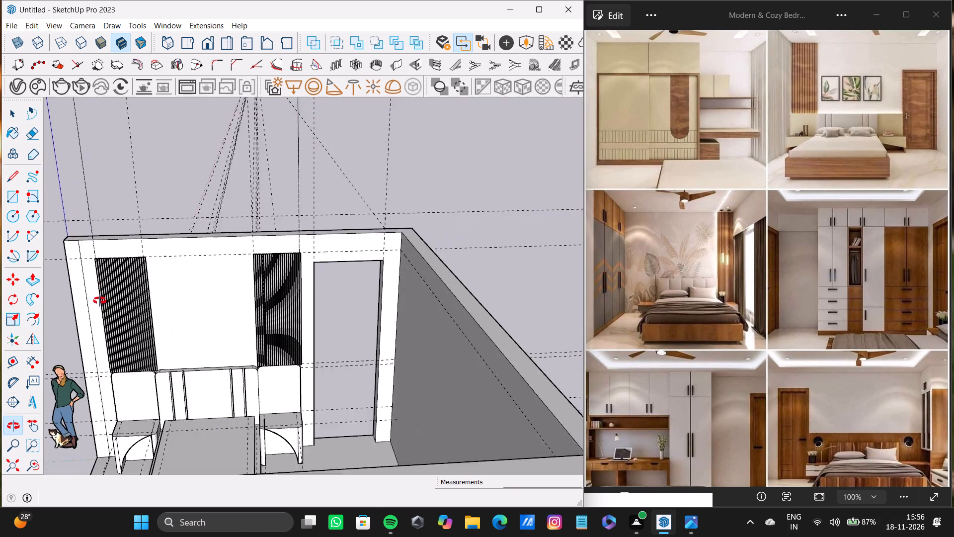
middle_click_drag(100, 301, 221, 367)
scroll(350, 316, "up", 7)
middle_click_drag(330, 327, 329, 304)
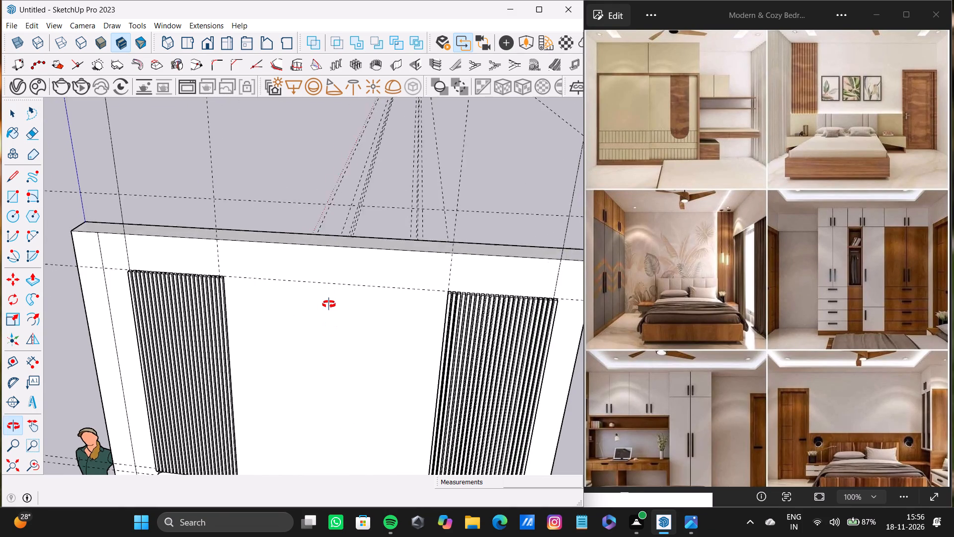
middle_click_drag(329, 304, 329, 304)
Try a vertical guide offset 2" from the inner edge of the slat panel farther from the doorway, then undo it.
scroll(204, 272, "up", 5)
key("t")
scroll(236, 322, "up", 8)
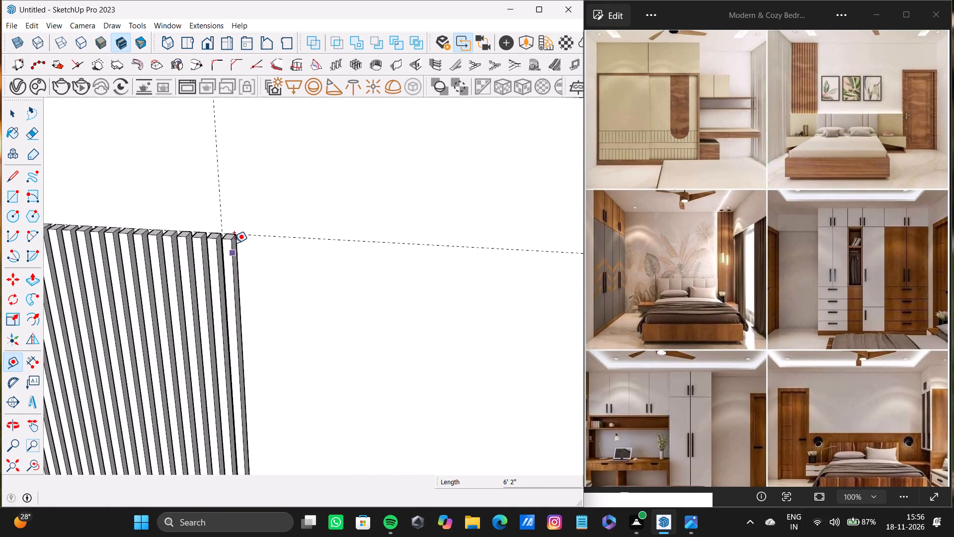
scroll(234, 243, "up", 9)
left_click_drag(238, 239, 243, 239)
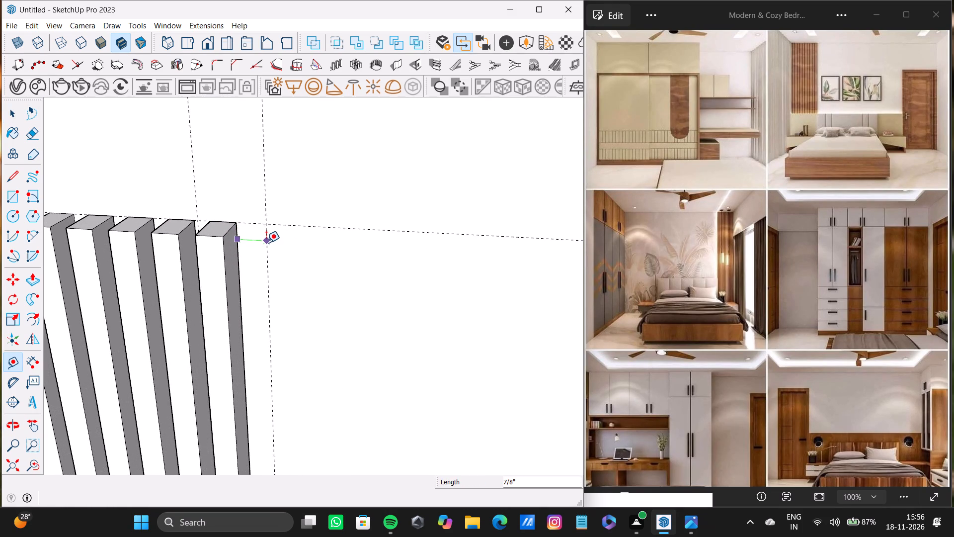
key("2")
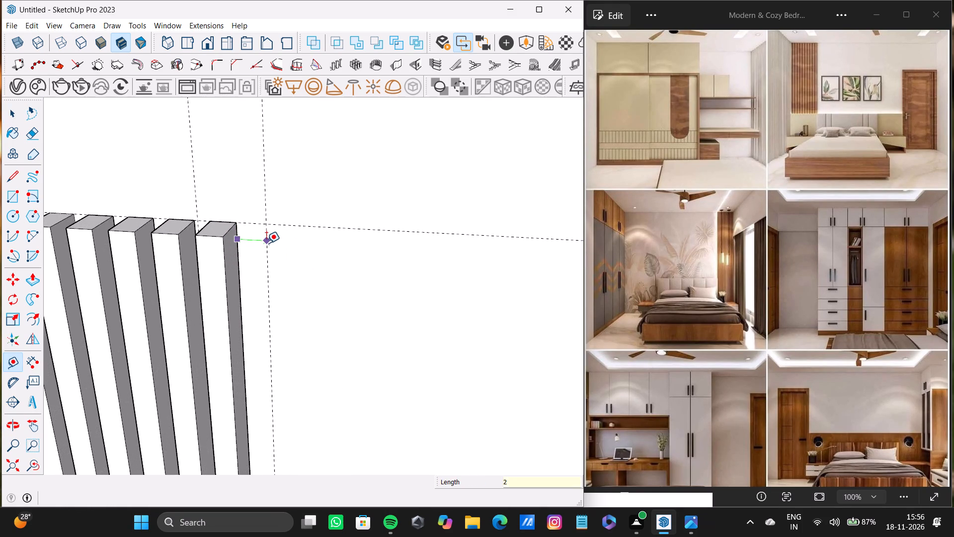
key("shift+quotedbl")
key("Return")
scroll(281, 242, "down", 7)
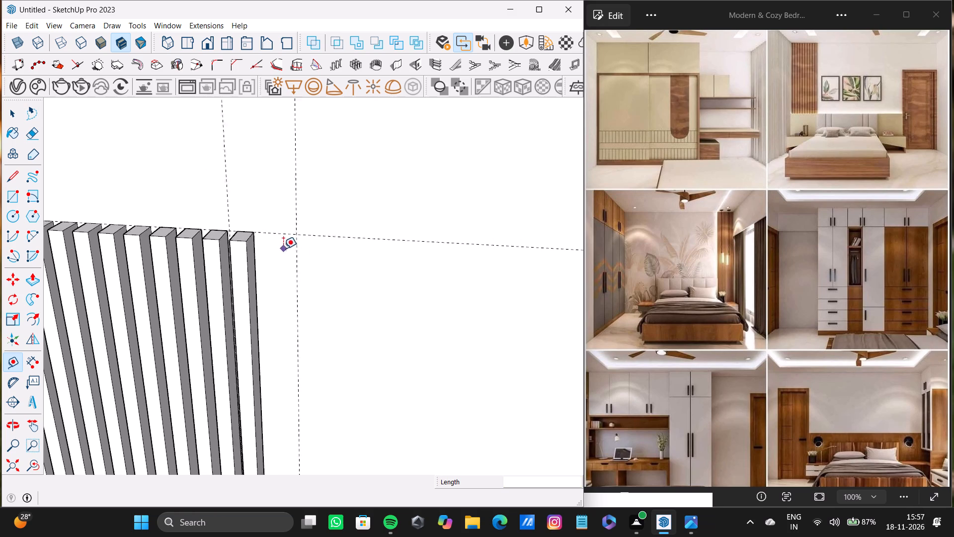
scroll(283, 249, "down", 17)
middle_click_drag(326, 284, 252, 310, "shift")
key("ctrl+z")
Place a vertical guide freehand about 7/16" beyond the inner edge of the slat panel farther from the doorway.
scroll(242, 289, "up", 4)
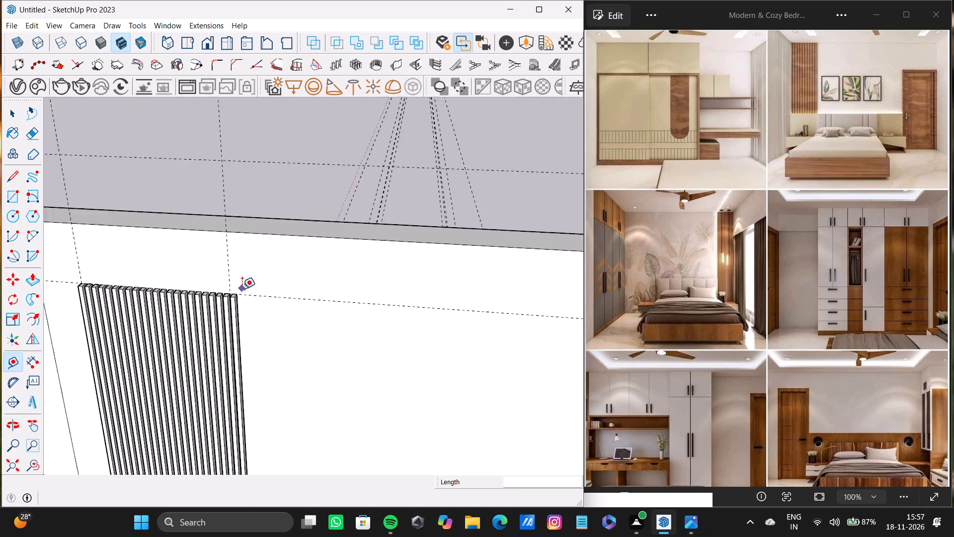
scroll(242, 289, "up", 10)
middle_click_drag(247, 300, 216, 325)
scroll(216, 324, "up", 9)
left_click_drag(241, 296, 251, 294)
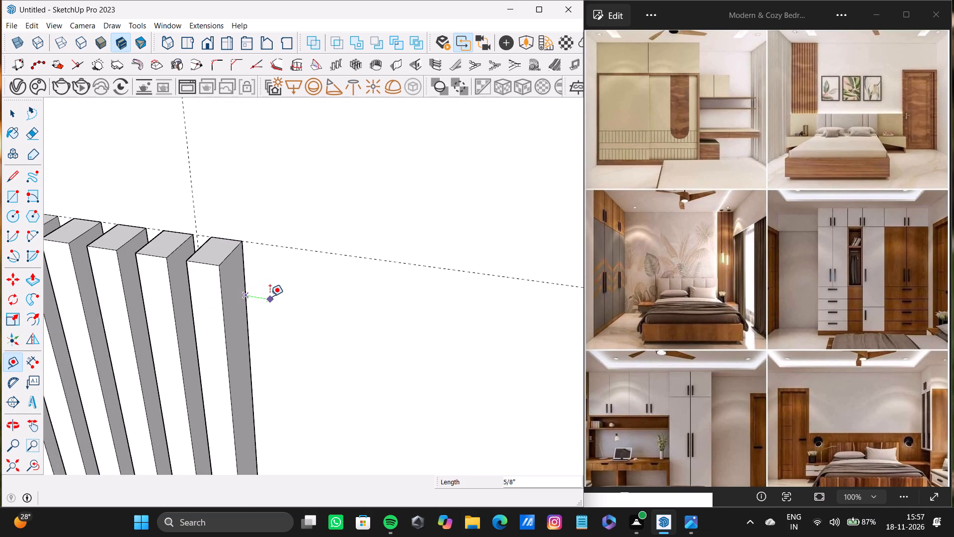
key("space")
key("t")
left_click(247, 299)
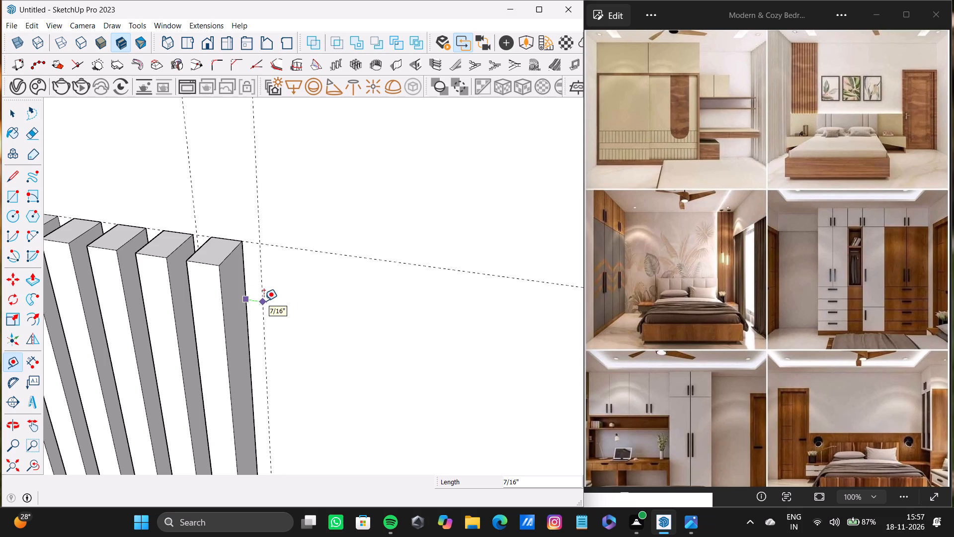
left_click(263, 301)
Offset a vertical guide 1" inward from the inner edge of the doorway-side slat panel.
scroll(305, 337, "down", 15)
middle_click_drag(350, 380, 299, 381, "shift")
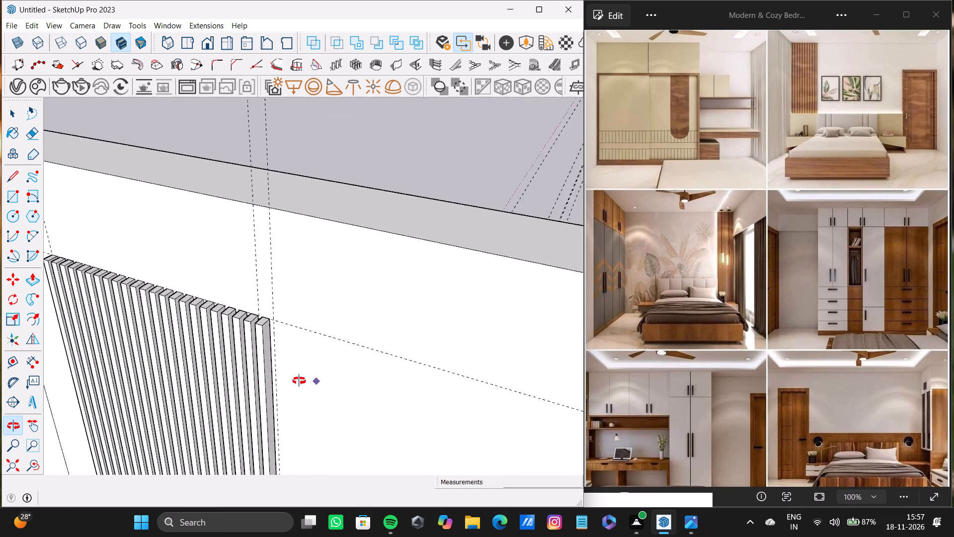
middle_click_drag(299, 381, 320, 369, "shift")
scroll(378, 338, "up", 4)
middle_click_drag(406, 326, 184, 370, "shift")
scroll(488, 321, "up", 4)
scroll(488, 321, "down", 14)
middle_click_drag(487, 325, 255, 357, "shift")
scroll(402, 342, "up", 7)
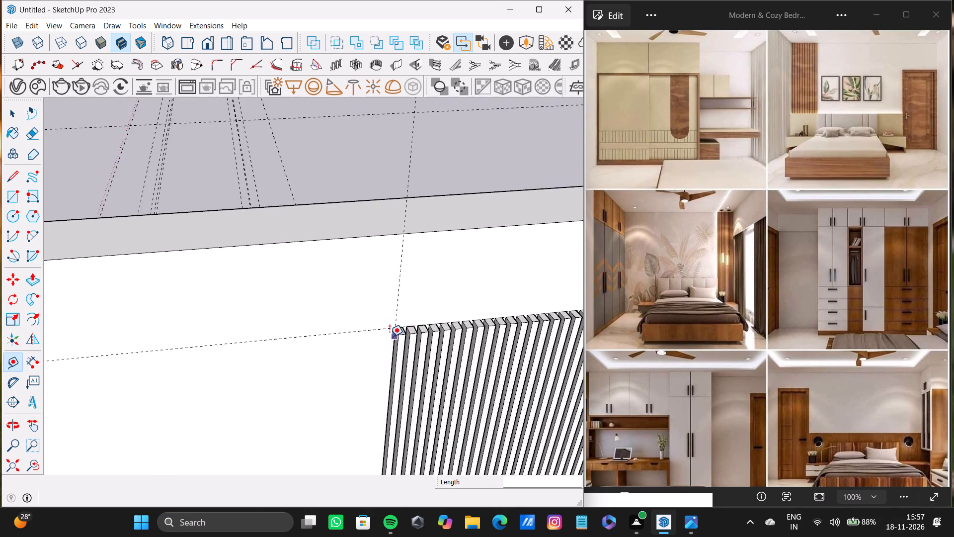
scroll(390, 337, "up", 10)
left_click(398, 327)
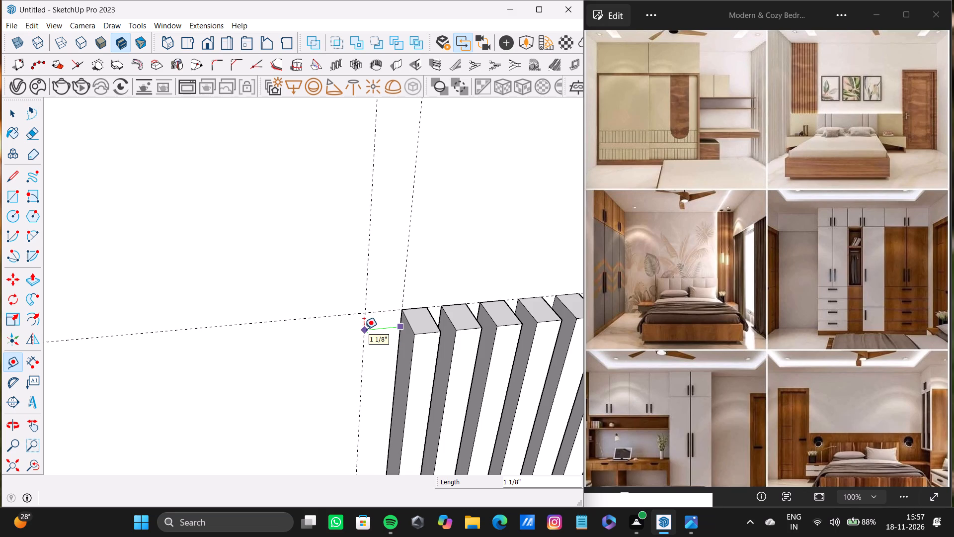
type("1\"")
key("Return")
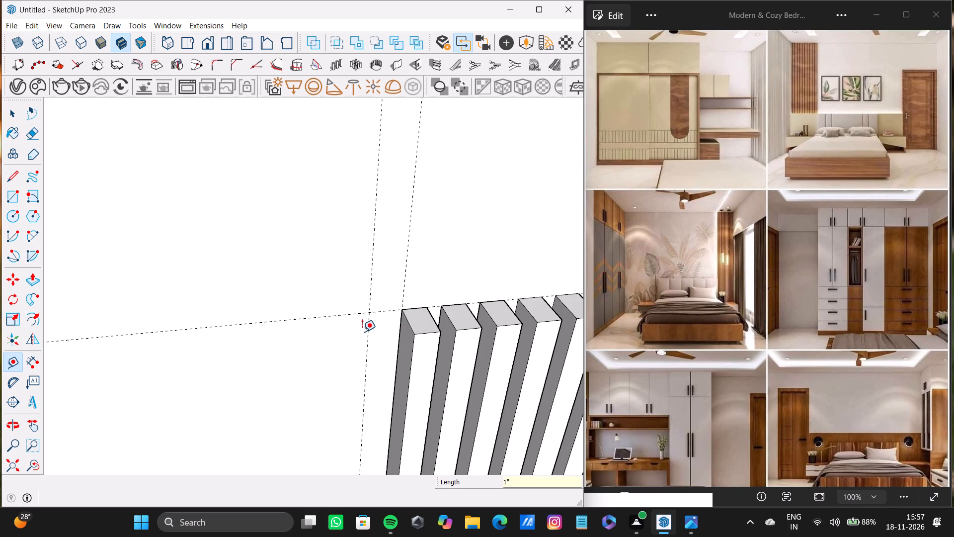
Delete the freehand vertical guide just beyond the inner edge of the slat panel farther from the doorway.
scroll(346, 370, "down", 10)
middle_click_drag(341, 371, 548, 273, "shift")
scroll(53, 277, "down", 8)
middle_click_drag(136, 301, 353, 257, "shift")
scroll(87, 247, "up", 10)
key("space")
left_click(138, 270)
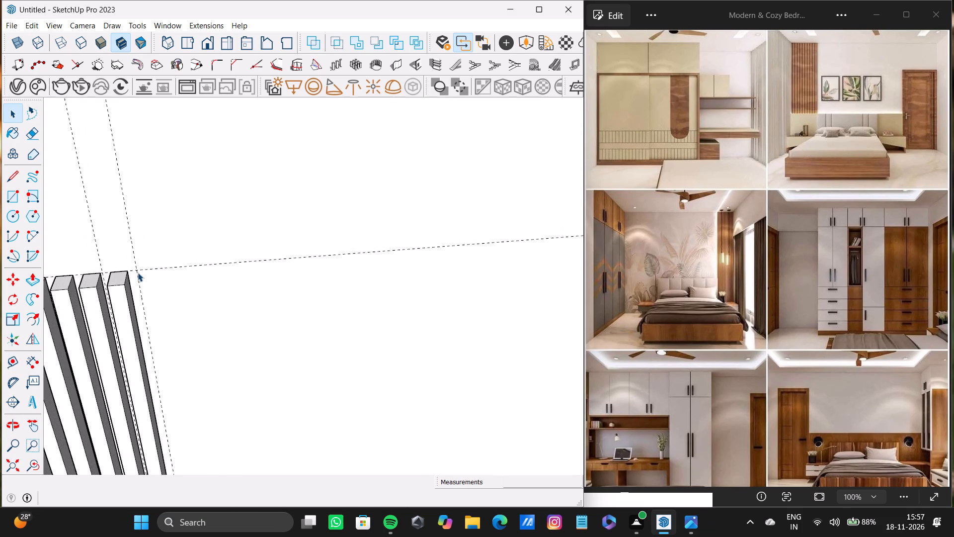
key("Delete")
Offset a vertical guide 1" inward from the inner edge of the slat panel farther from the doorway.
key("t")
scroll(136, 282, "up", 12)
left_click(123, 286)
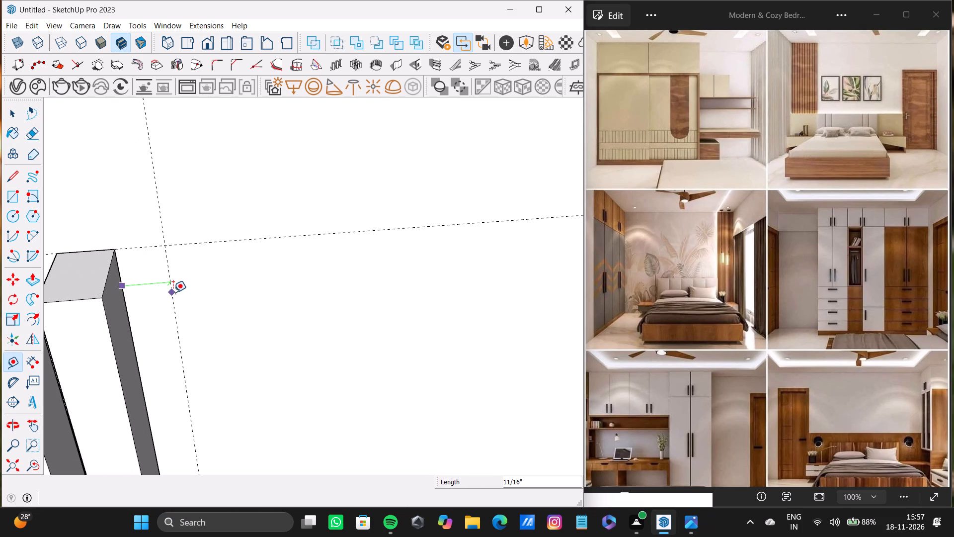
key("1")
key("shift+quotedbl")
key("Return")
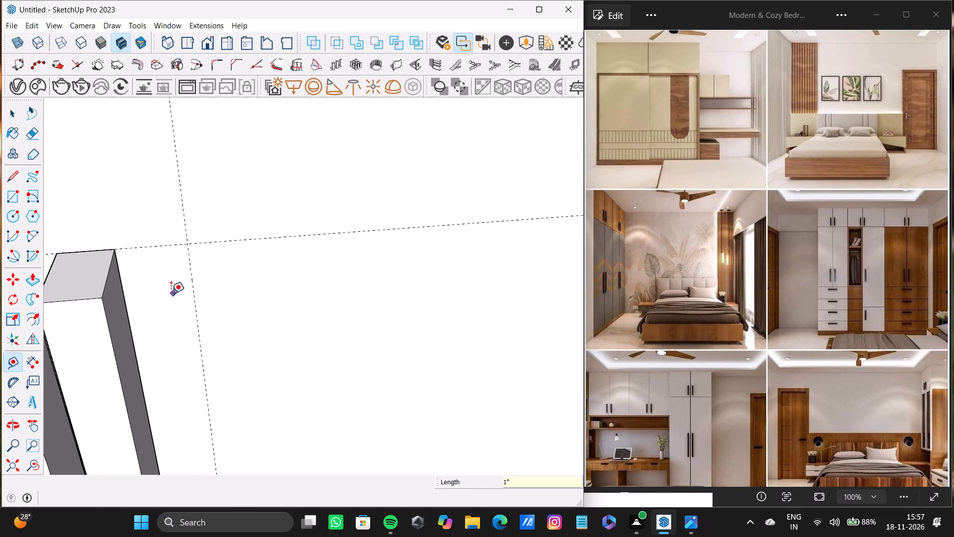
Offset a horizontal guide 1" above the rear top edge of the central headboard.
scroll(172, 293, "down", 20)
scroll(172, 293, "down", 11)
middle_click_drag(233, 343, 214, 196, "shift")
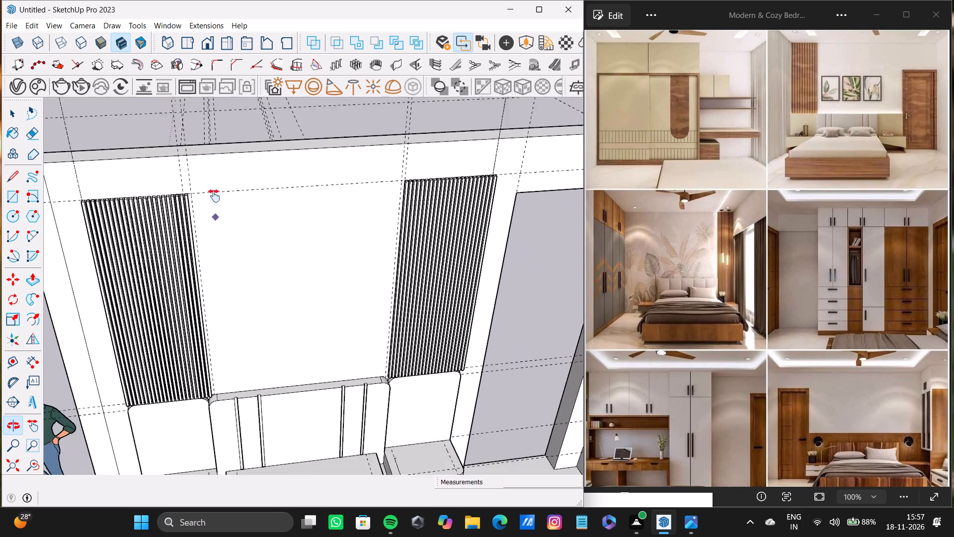
middle_click_drag(214, 196, 207, 200, "shift")
scroll(209, 235, "up", 4)
scroll(223, 427, "up", 8)
middle_click_drag(237, 435, 232, 428)
scroll(232, 428, "up", 4)
left_click(233, 423)
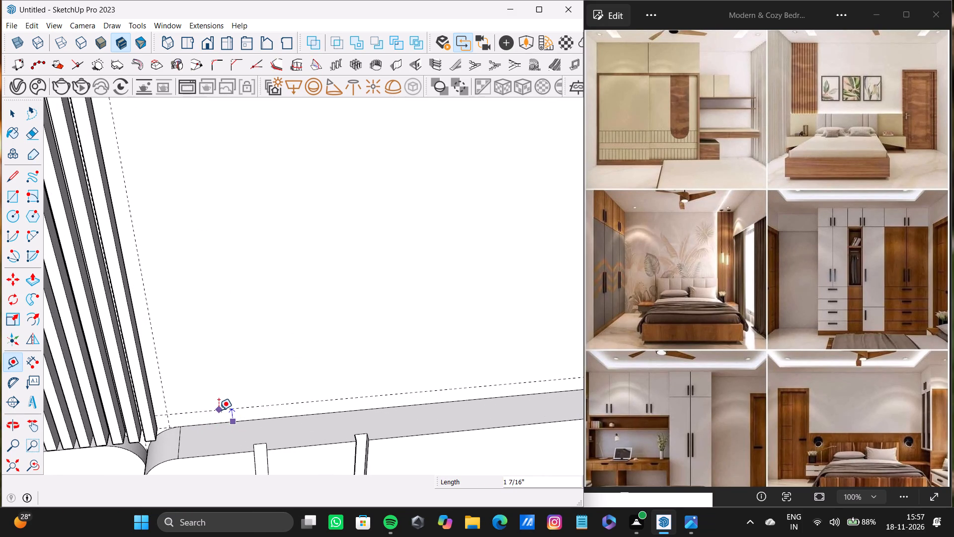
type("1\"")
key("Return")
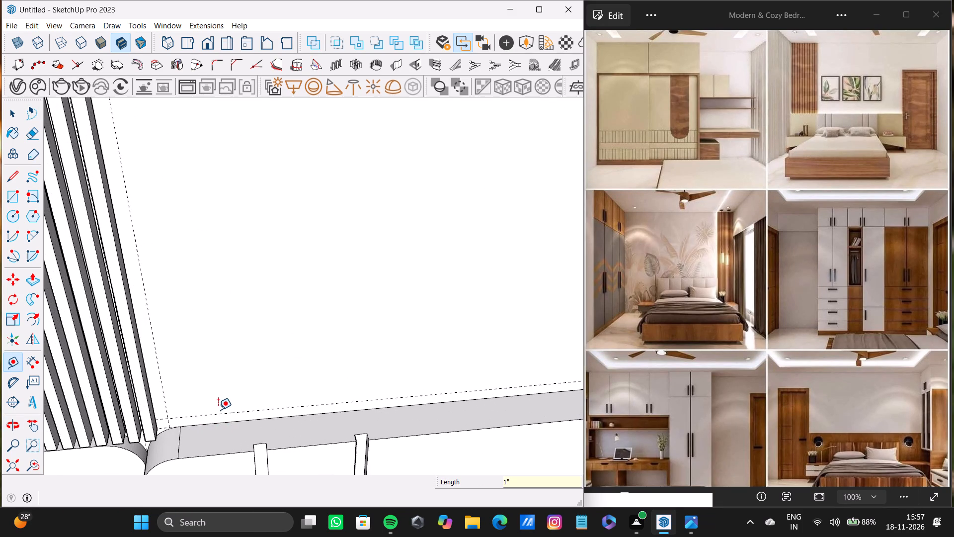
Draw a rectangle on the wall between the two slat panels' inset guides, from the top guide down to the guide above the headboard.
scroll(214, 346, "down", 10)
middle_click_drag(225, 297, 234, 425, "shift")
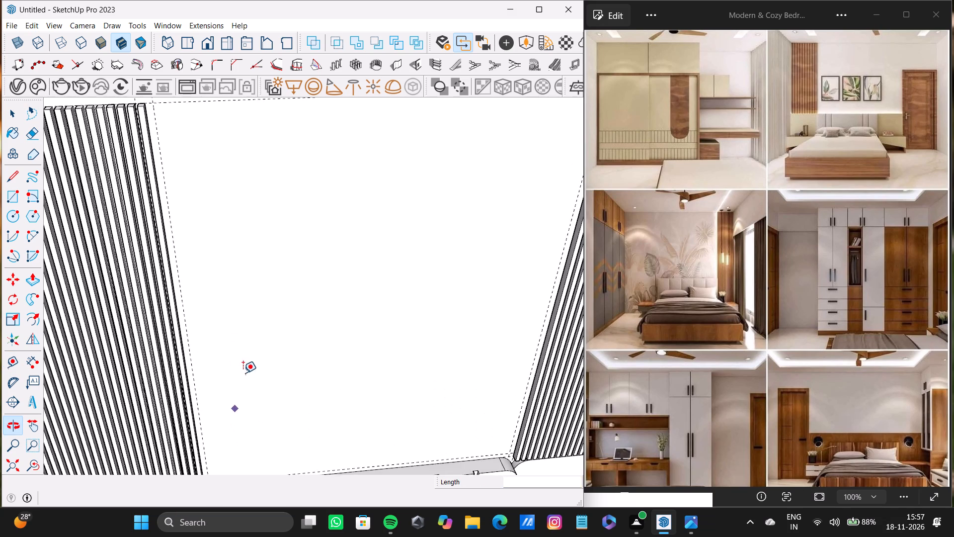
scroll(243, 373, "down", 5)
middle_click_drag(258, 357, 238, 366, "shift")
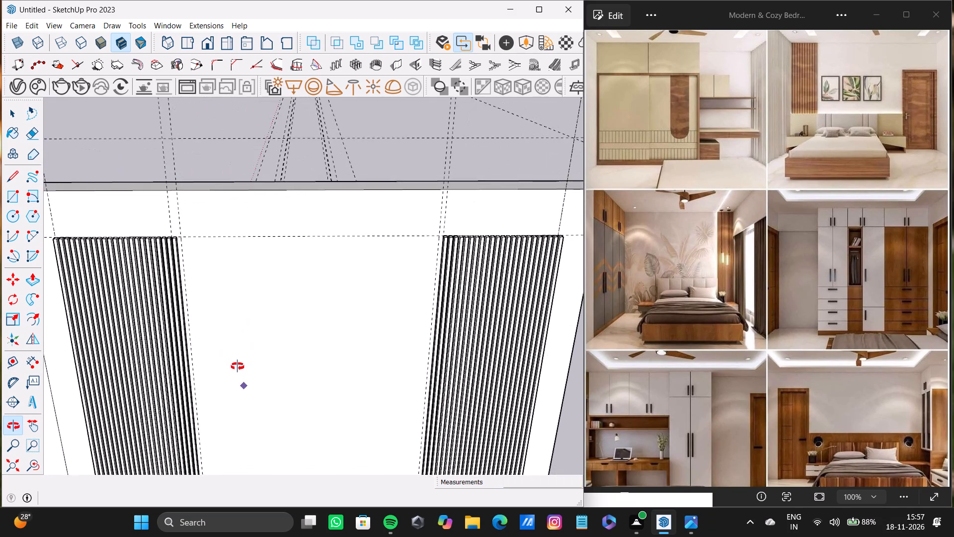
middle_click_drag(238, 366, 237, 366, "shift")
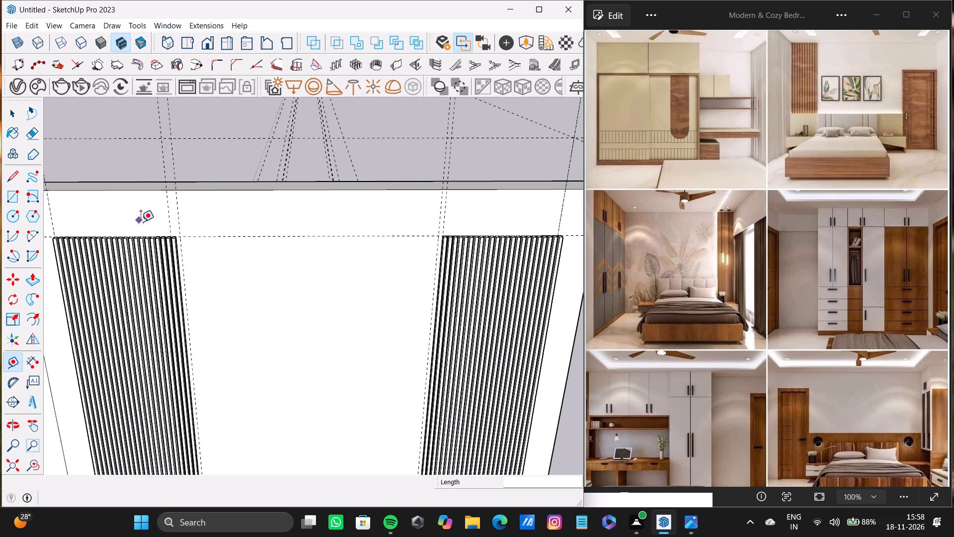
key("r")
scroll(219, 256, "up", 7)
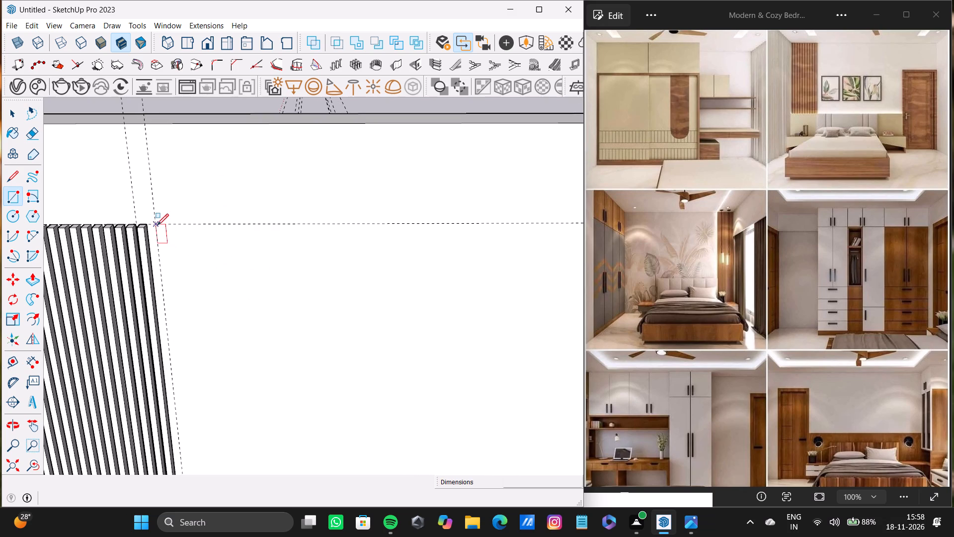
left_click(157, 224)
scroll(264, 289, "down", 9)
middle_click_drag(361, 337, 211, 177, "shift")
middle_click_drag(243, 259, 252, 238, "shift")
scroll(283, 308, "up", 6)
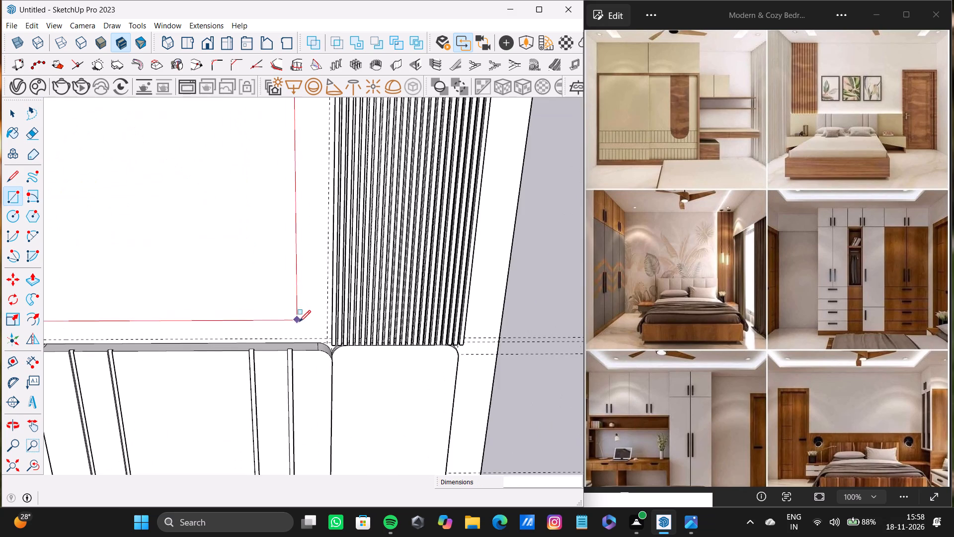
left_click(331, 343)
scroll(257, 302, "down", 11)
middle_click_drag(219, 244, 313, 423, "shift")
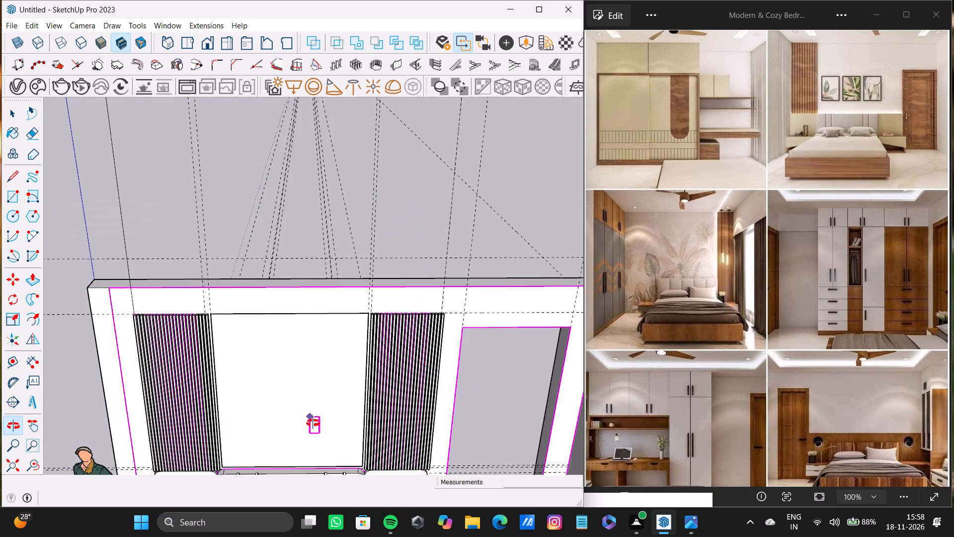
middle_click_drag(313, 423, 302, 437, "shift")
scroll(188, 319, "up", 17)
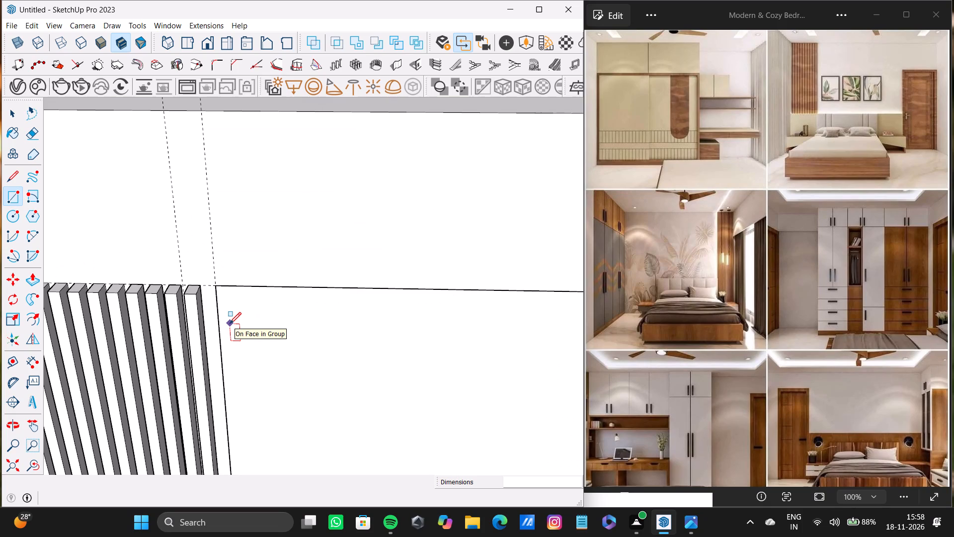
scroll(223, 308, "up", 8)
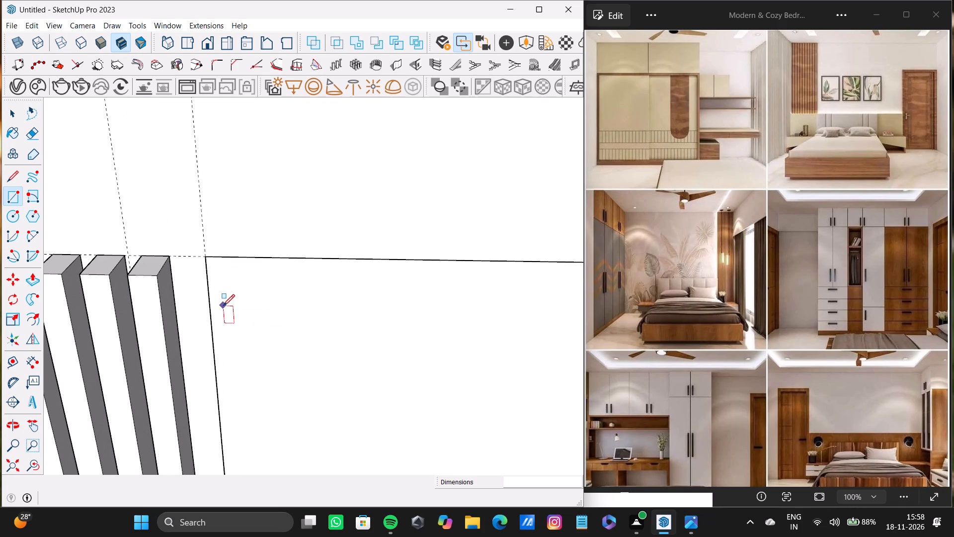
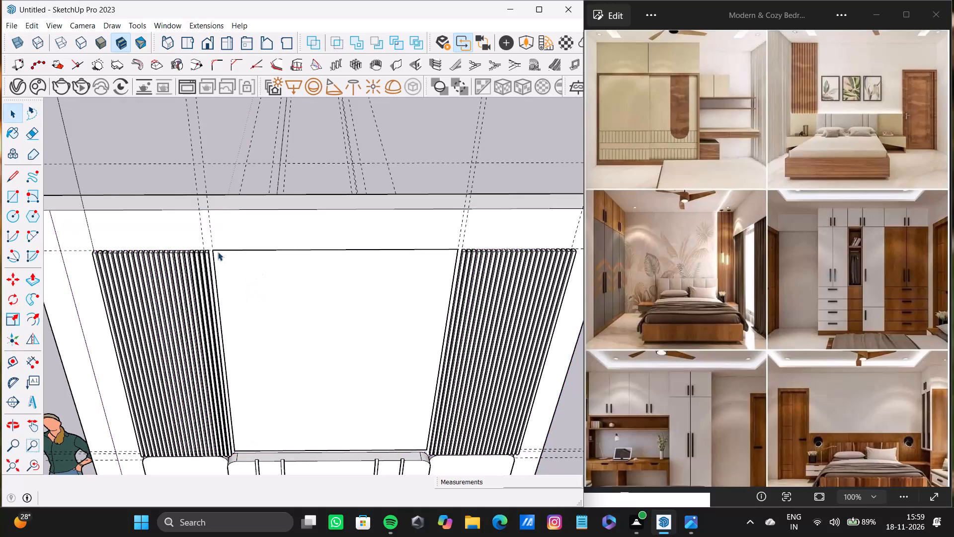
Push/Pull the blank panel between the two fluted panels behind the bed outward by 1 1/2".
left_click(225, 254)
left_click(227, 265)
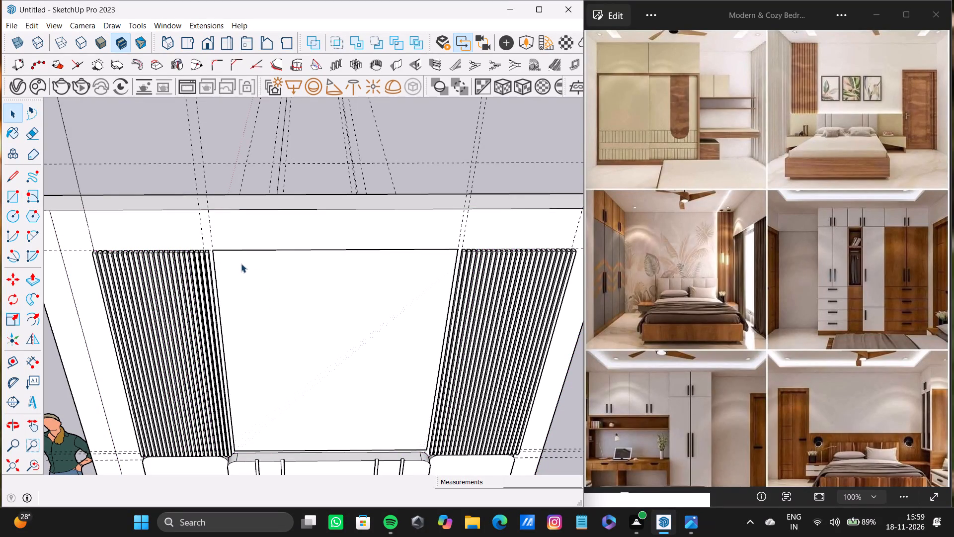
left_click(319, 118)
triple_click(431, 272)
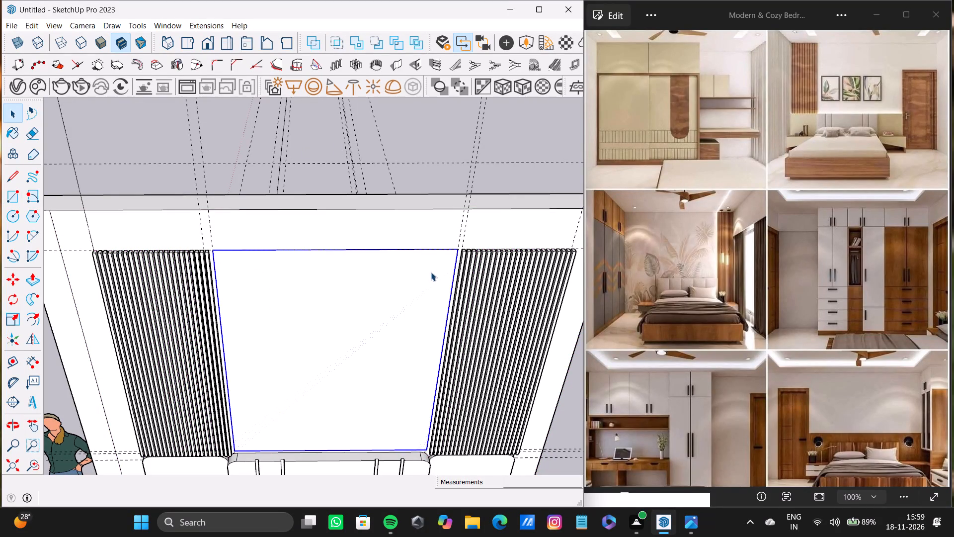
key("p")
left_click(431, 272)
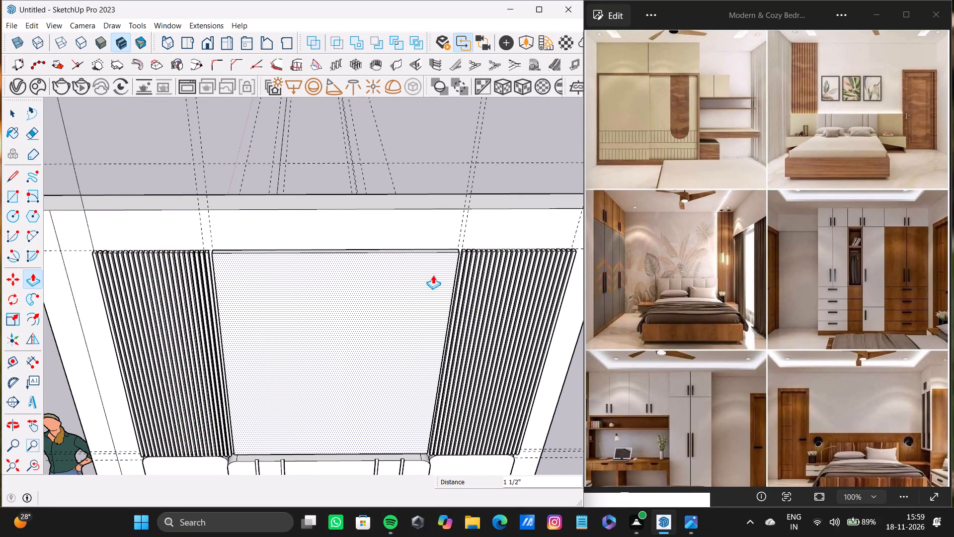
key("space")
Open the room group and pull the inner face of the wall opposite the bed into the room by about 2' 6".
scroll(285, 180, "down", 4)
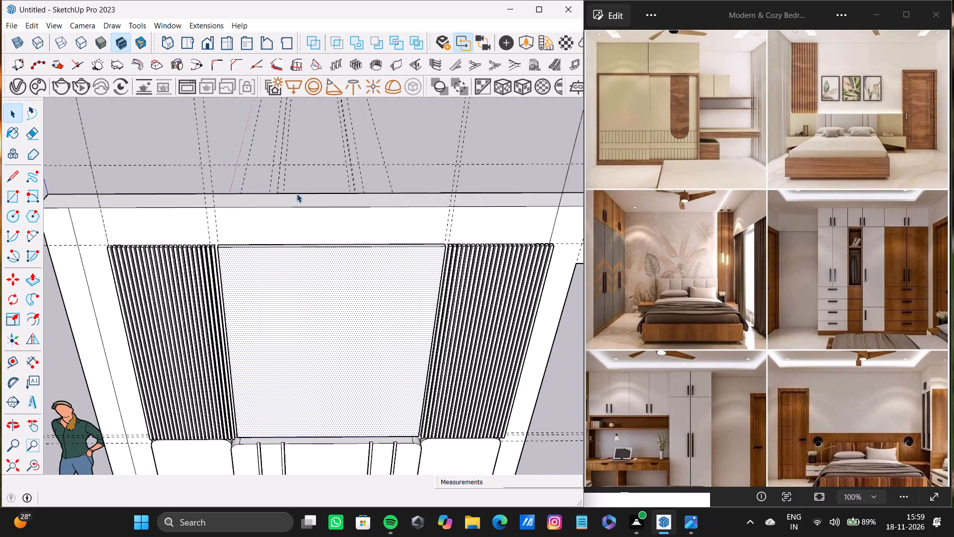
scroll(297, 193, "down", 2)
middle_click_drag(390, 298, 586, 310)
scroll(267, 338, "down", 10)
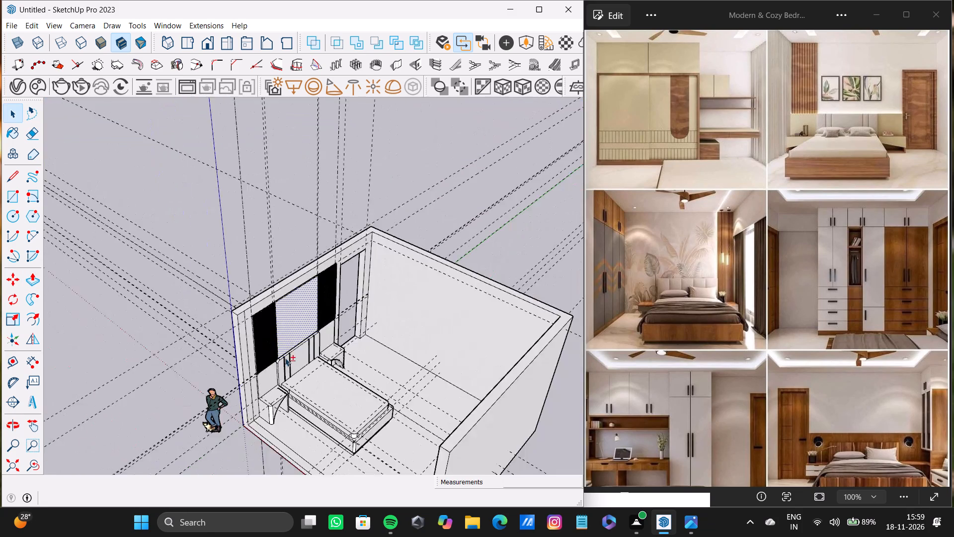
middle_click_drag(285, 358, 196, 388)
scroll(232, 357, "up", 5)
scroll(358, 363, "down", 9)
middle_click_drag(353, 372, 536, 351, "shift")
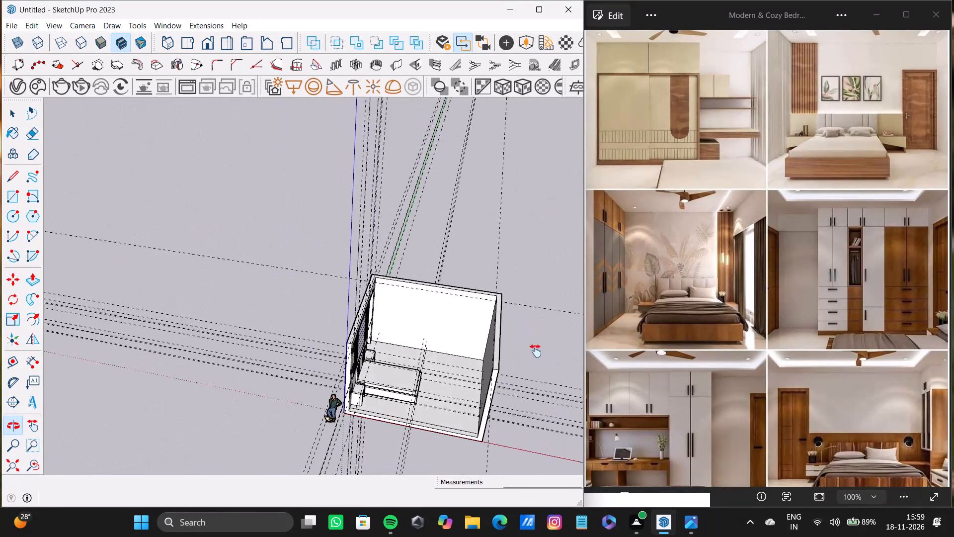
middle_click_drag(536, 351, 497, 321, "shift")
scroll(423, 373, "up", 4)
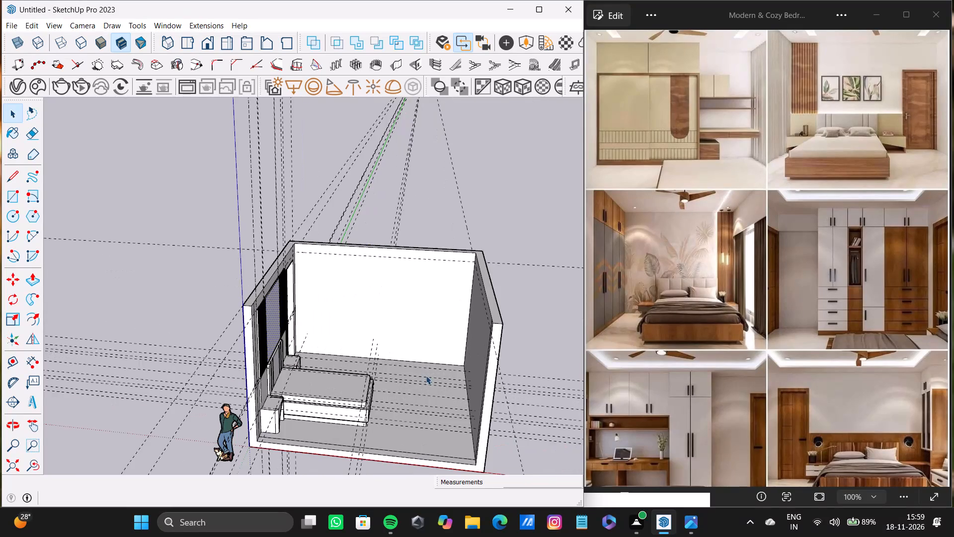
scroll(446, 368, "up", 1, "shift")
middle_click_drag(446, 368, 563, 349, "shift")
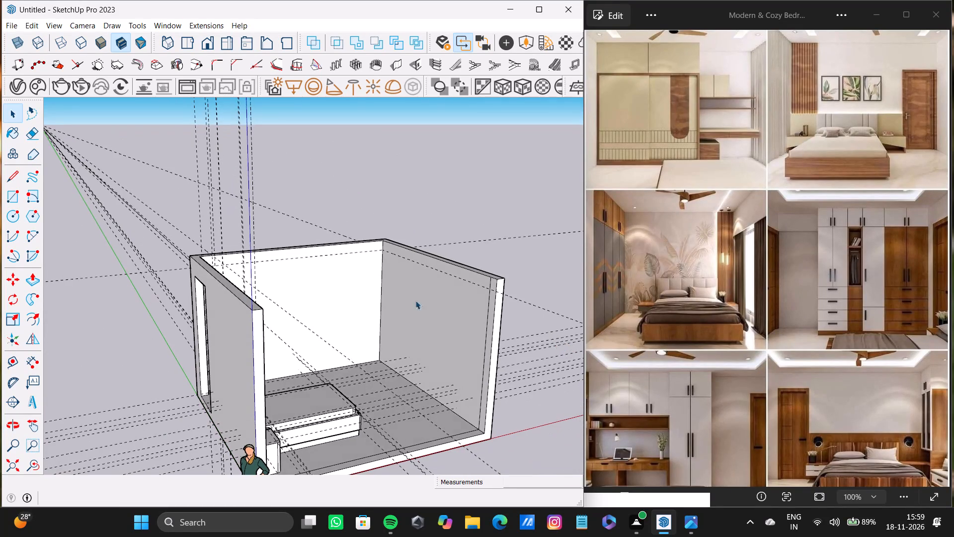
key("space")
left_click(431, 290)
double_click(426, 285)
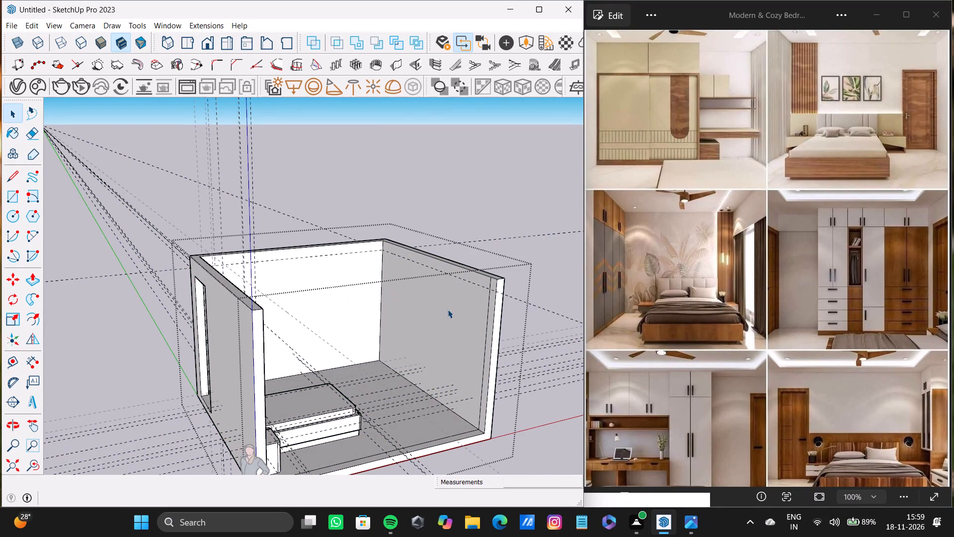
left_click(448, 309)
left_click(488, 325)
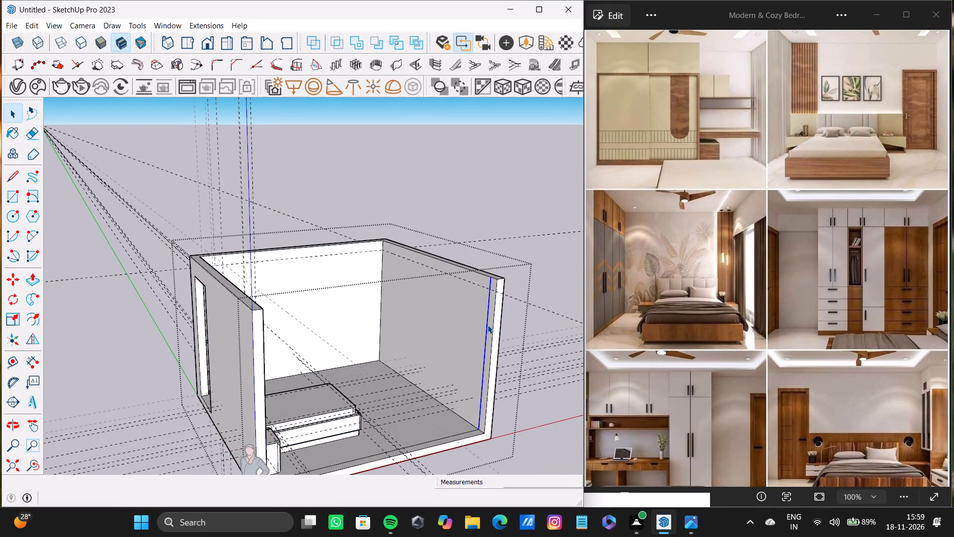
key("p")
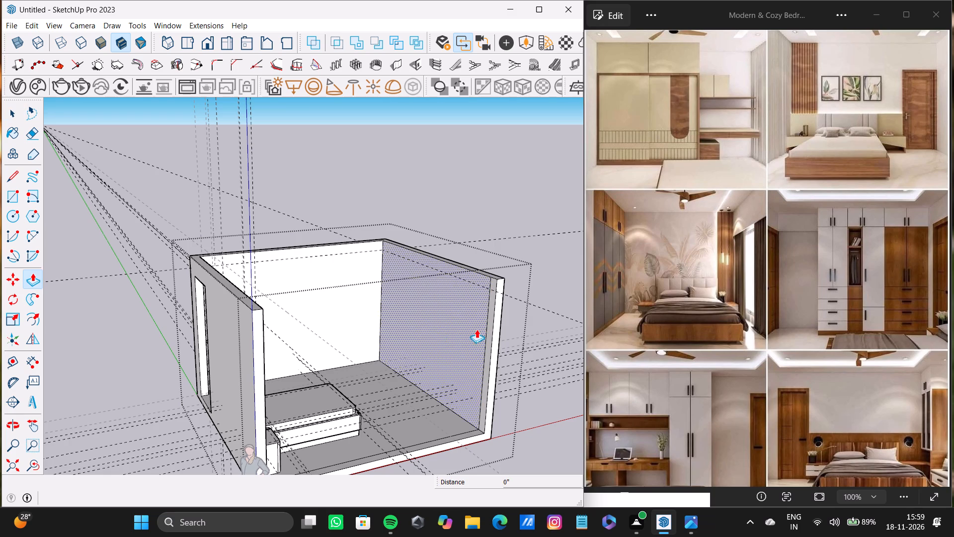
left_click_drag(448, 323, 408, 328)
left_click_drag(408, 328, 422, 325)
Pull the narrow strip at that wall's open end by 2' 6 5/16" flush with the thickened face, and delete the dividing edge.
middle_click_drag(429, 317, 309, 351)
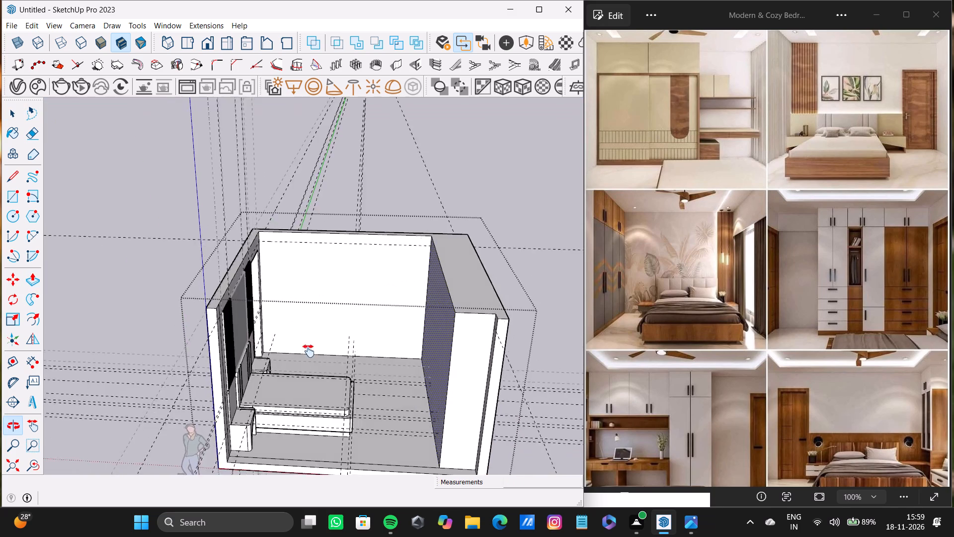
middle_click_drag(309, 351, 285, 304)
scroll(454, 304, "up", 4)
middle_click_drag(426, 302, 473, 315)
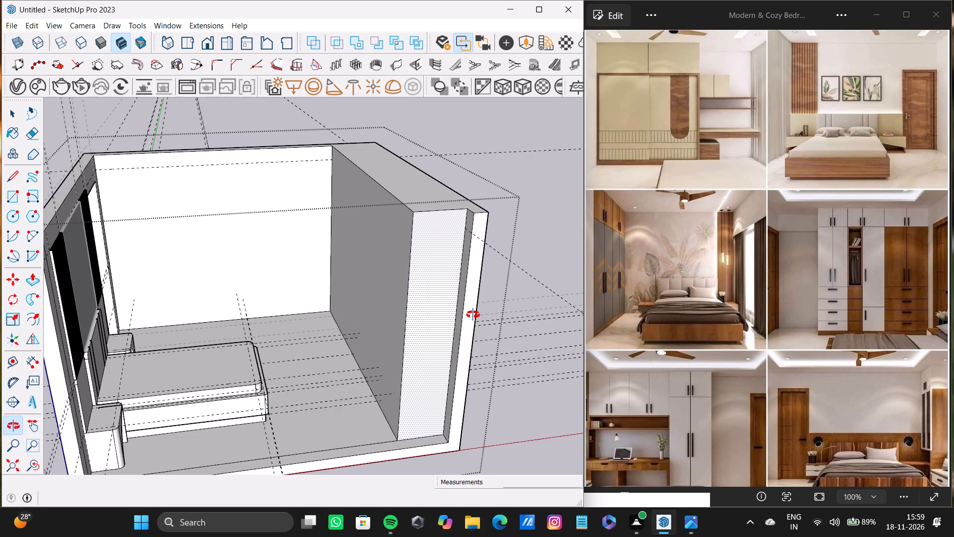
middle_click_drag(473, 315, 473, 315)
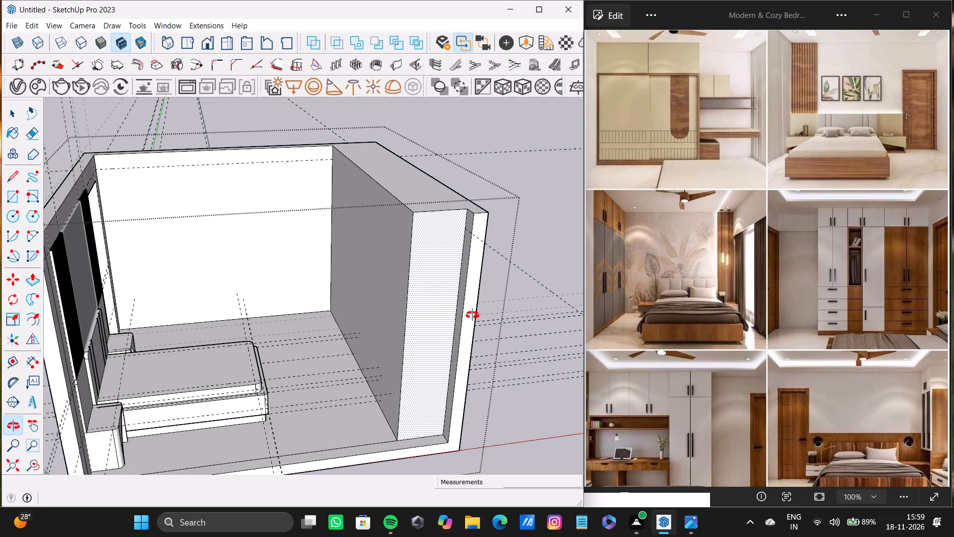
middle_click_drag(473, 315, 474, 315)
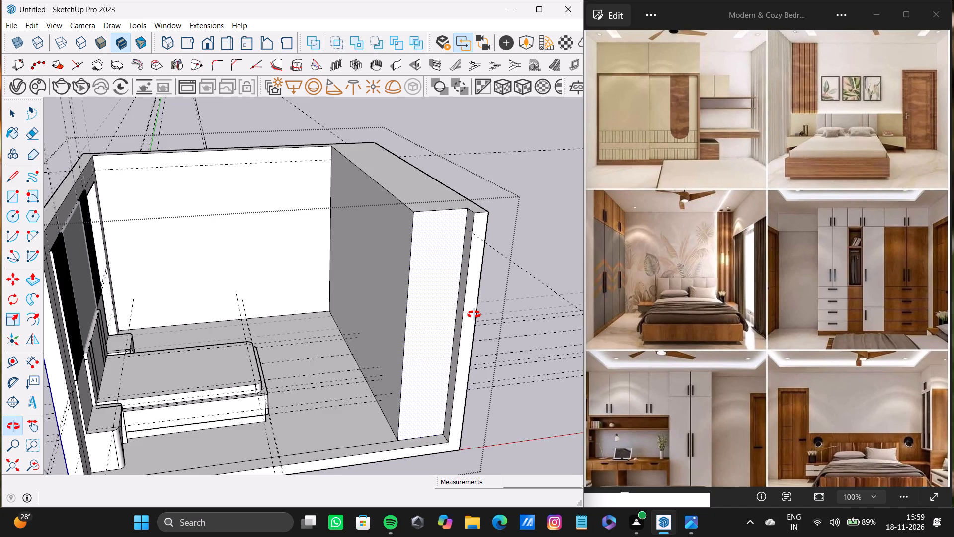
middle_click_drag(474, 315, 475, 316)
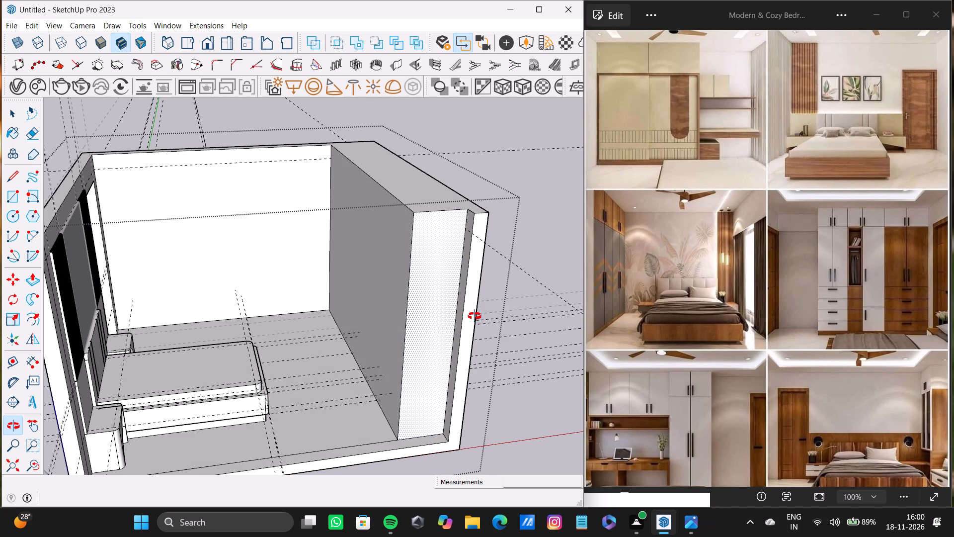
middle_click_drag(475, 316, 473, 310)
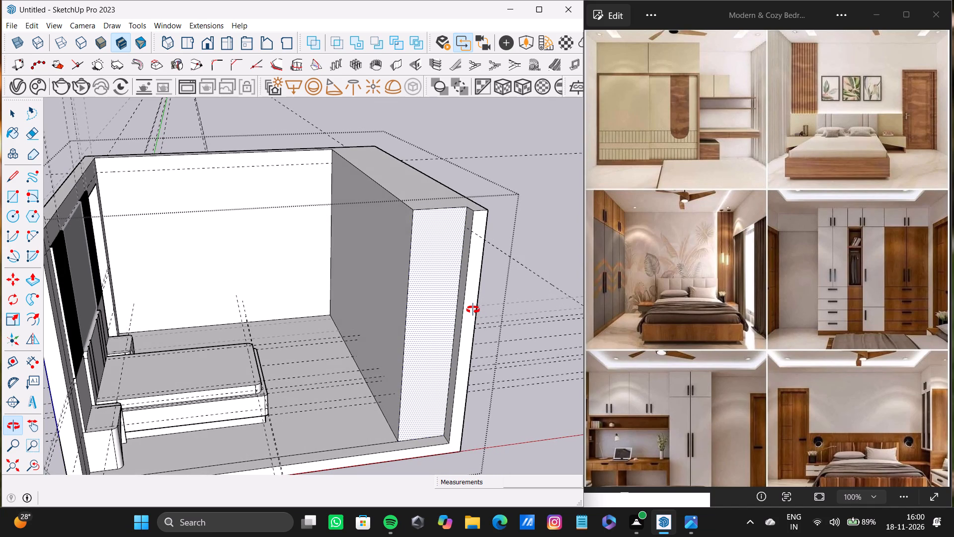
middle_click_drag(473, 310, 473, 309)
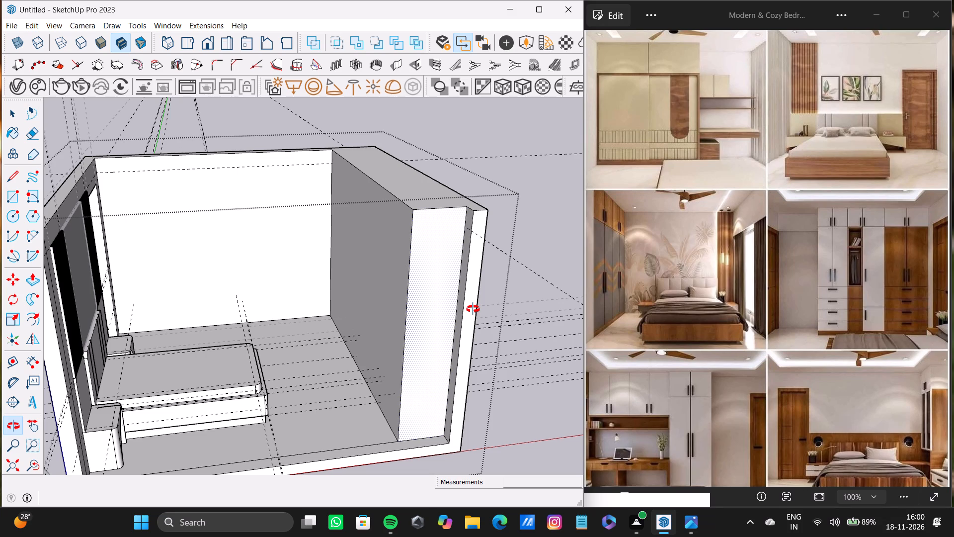
middle_click_drag(473, 309, 547, 336)
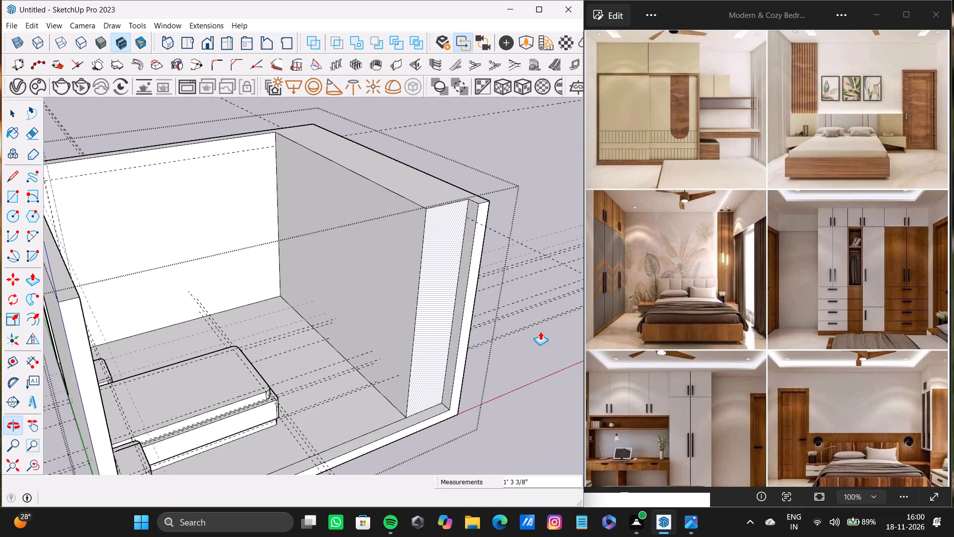
key("space")
scroll(436, 196, "up", 5)
key("space")
left_click(505, 217)
left_click(494, 222)
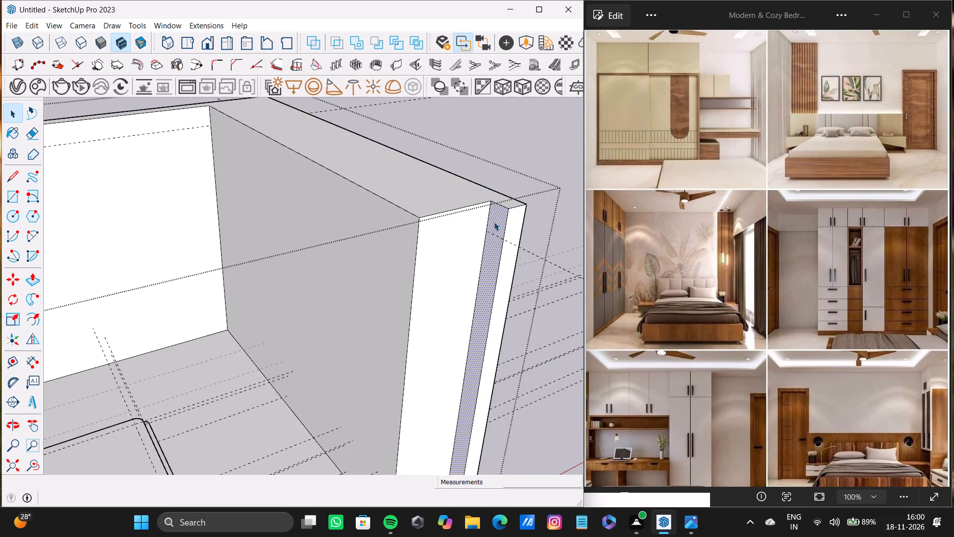
key("p")
left_click_drag(498, 217, 406, 223)
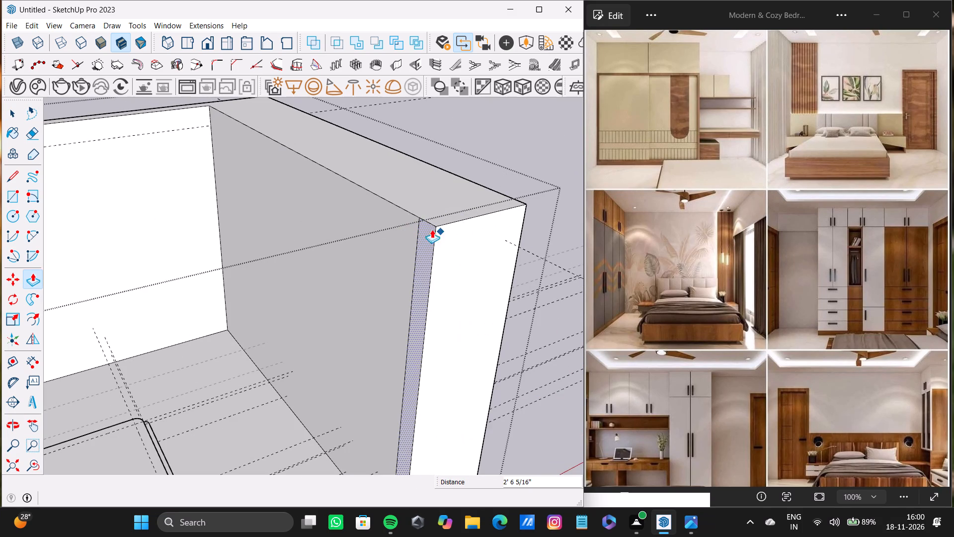
key("space")
left_click(418, 239)
key("Delete")
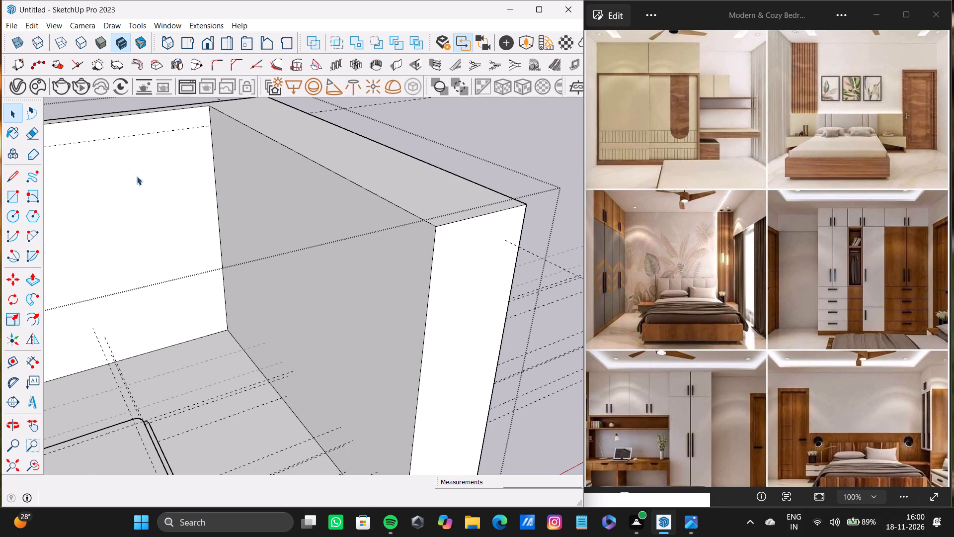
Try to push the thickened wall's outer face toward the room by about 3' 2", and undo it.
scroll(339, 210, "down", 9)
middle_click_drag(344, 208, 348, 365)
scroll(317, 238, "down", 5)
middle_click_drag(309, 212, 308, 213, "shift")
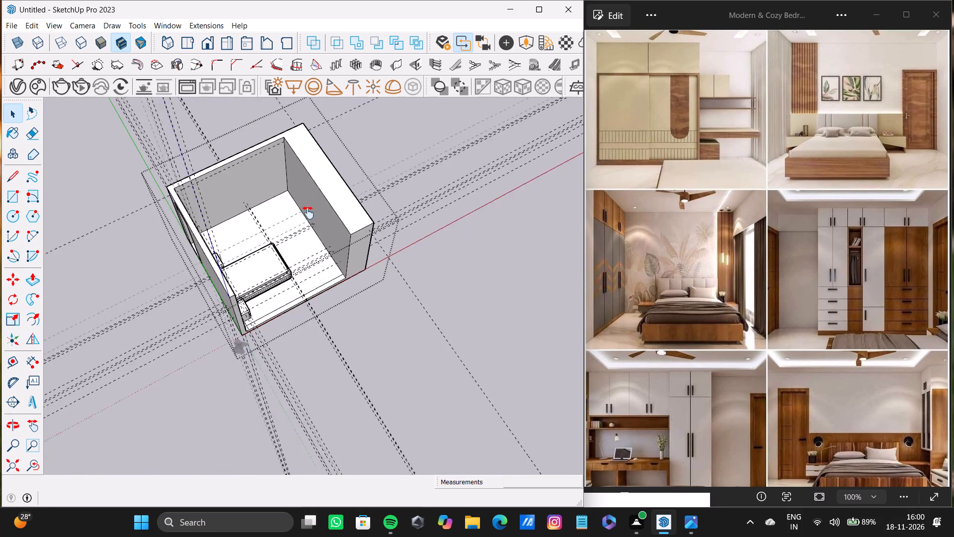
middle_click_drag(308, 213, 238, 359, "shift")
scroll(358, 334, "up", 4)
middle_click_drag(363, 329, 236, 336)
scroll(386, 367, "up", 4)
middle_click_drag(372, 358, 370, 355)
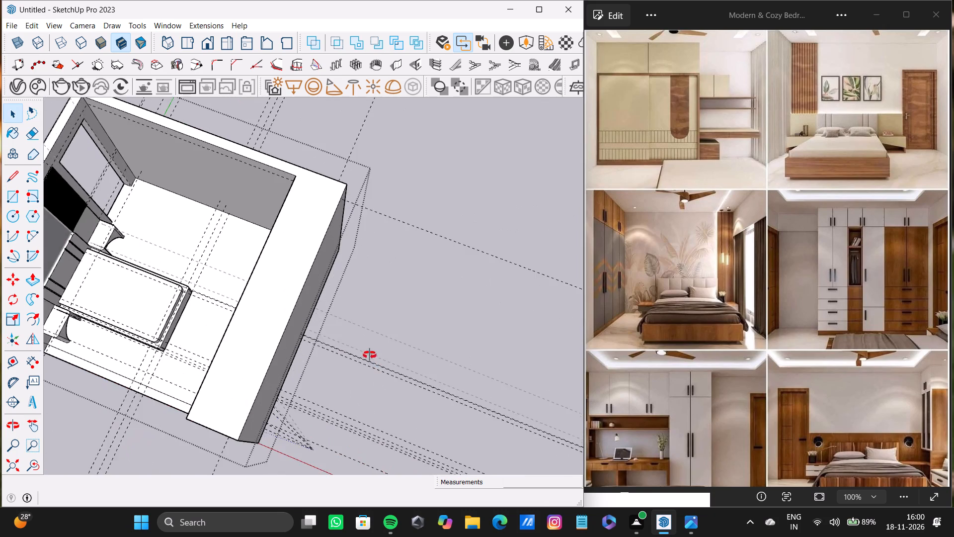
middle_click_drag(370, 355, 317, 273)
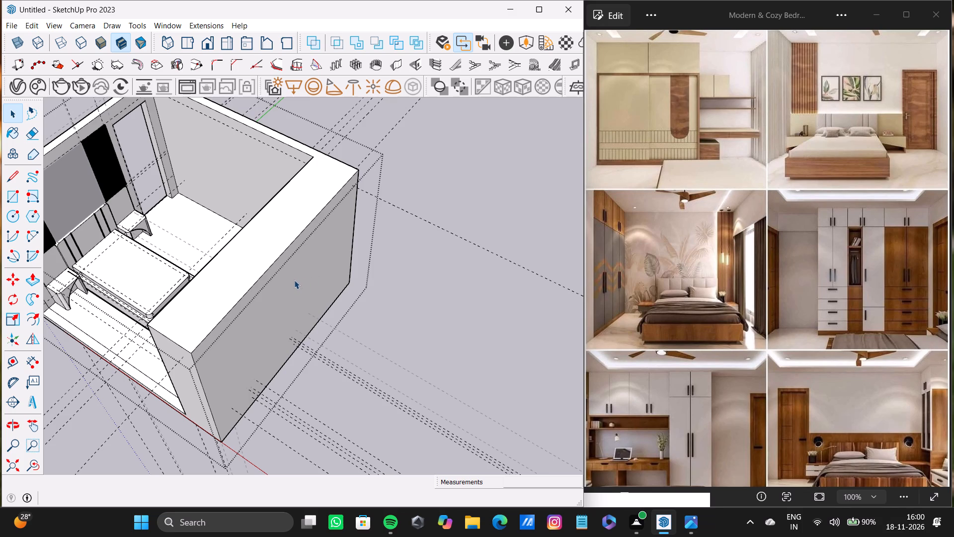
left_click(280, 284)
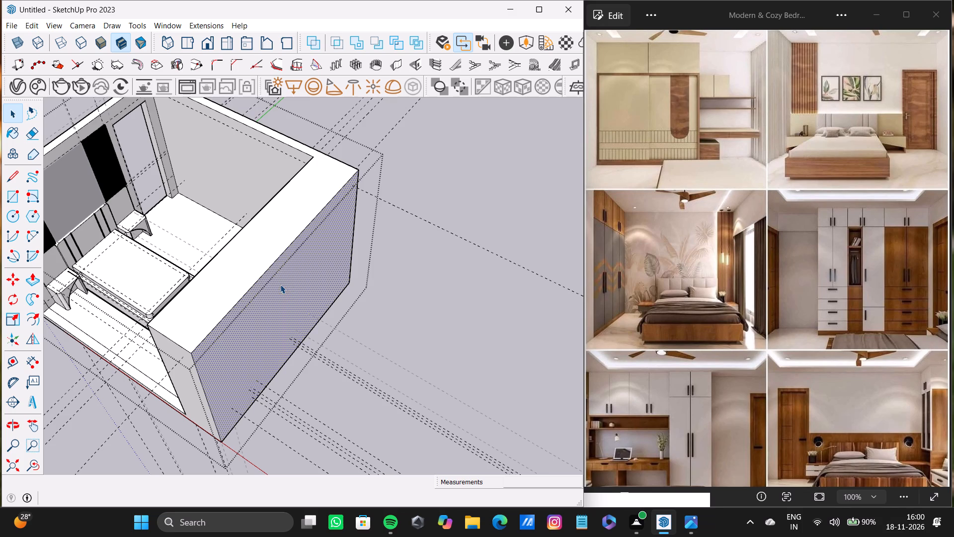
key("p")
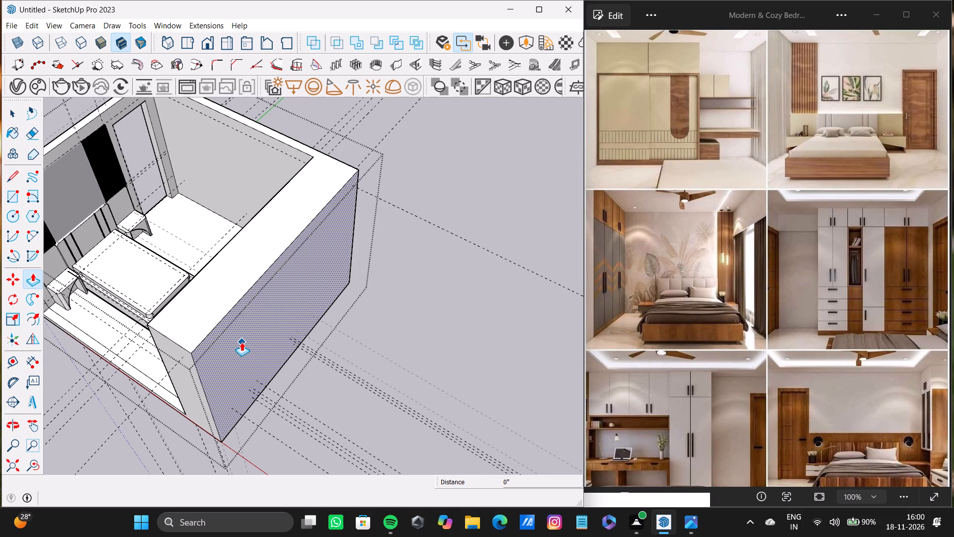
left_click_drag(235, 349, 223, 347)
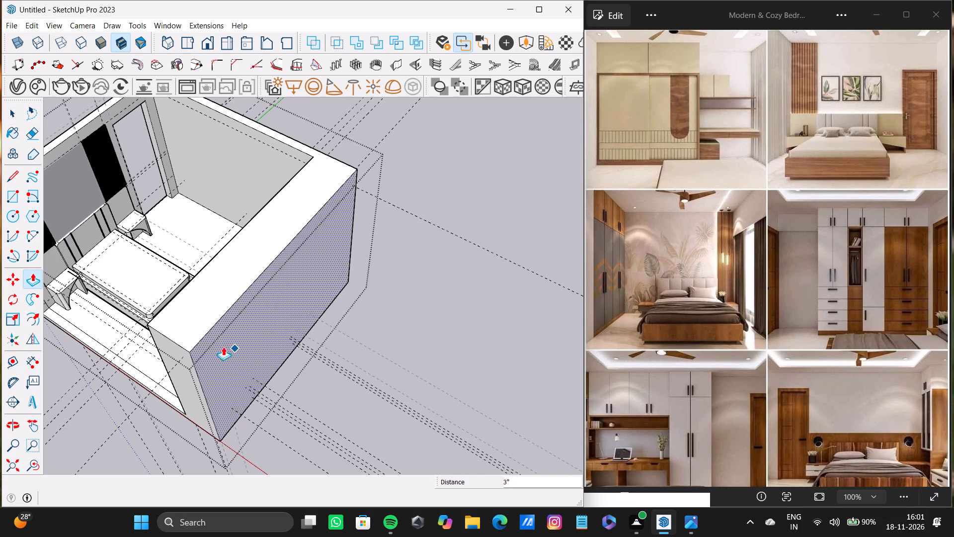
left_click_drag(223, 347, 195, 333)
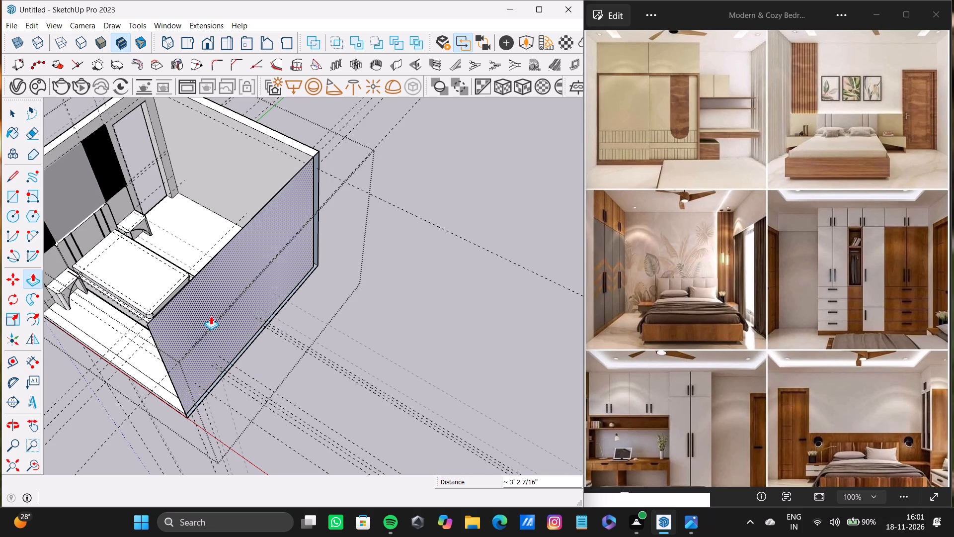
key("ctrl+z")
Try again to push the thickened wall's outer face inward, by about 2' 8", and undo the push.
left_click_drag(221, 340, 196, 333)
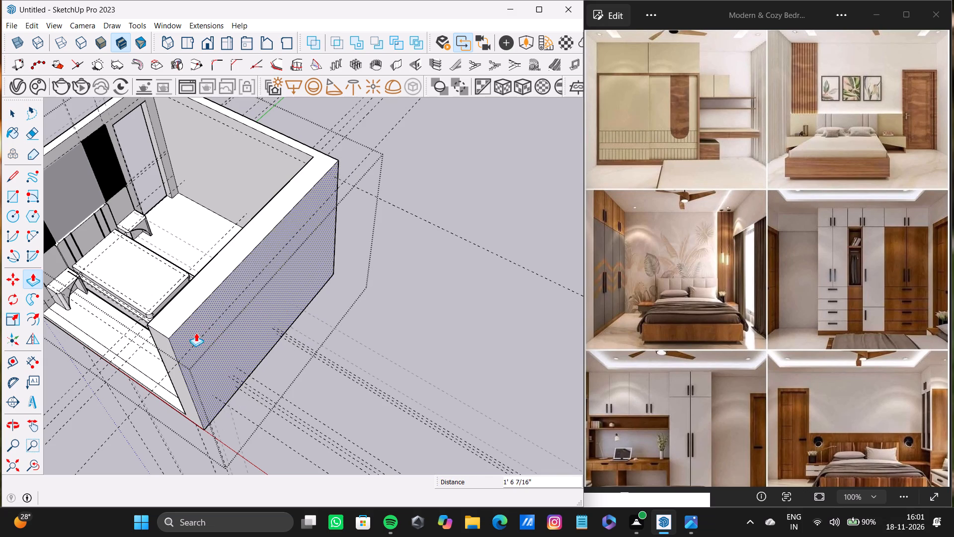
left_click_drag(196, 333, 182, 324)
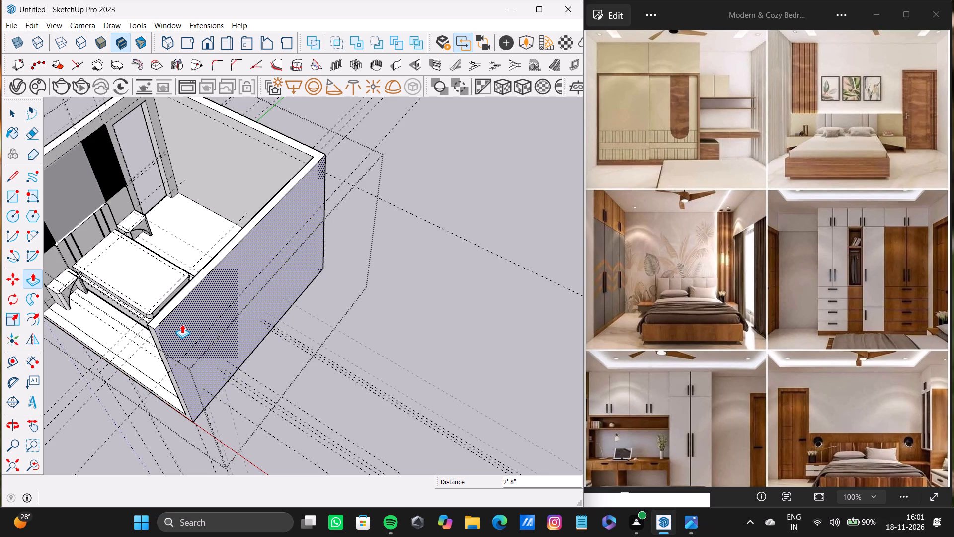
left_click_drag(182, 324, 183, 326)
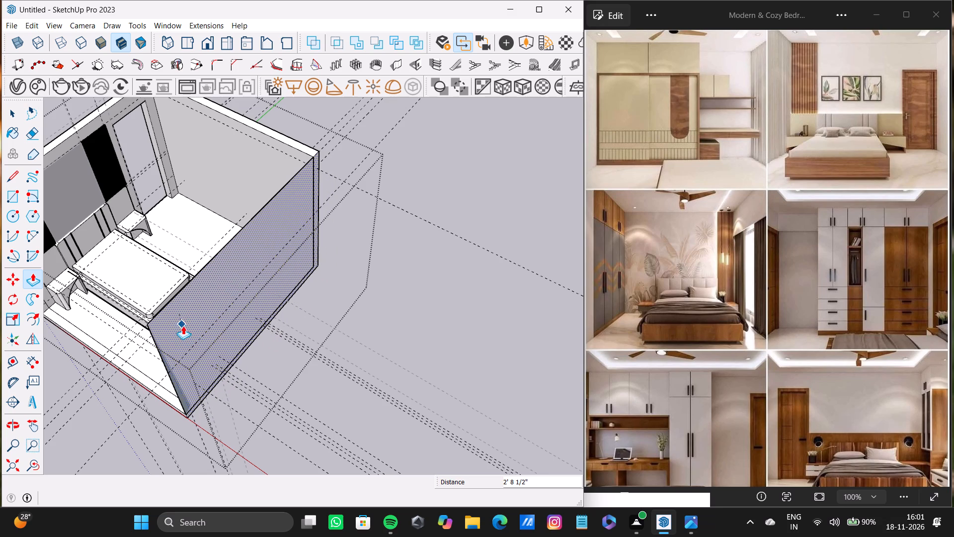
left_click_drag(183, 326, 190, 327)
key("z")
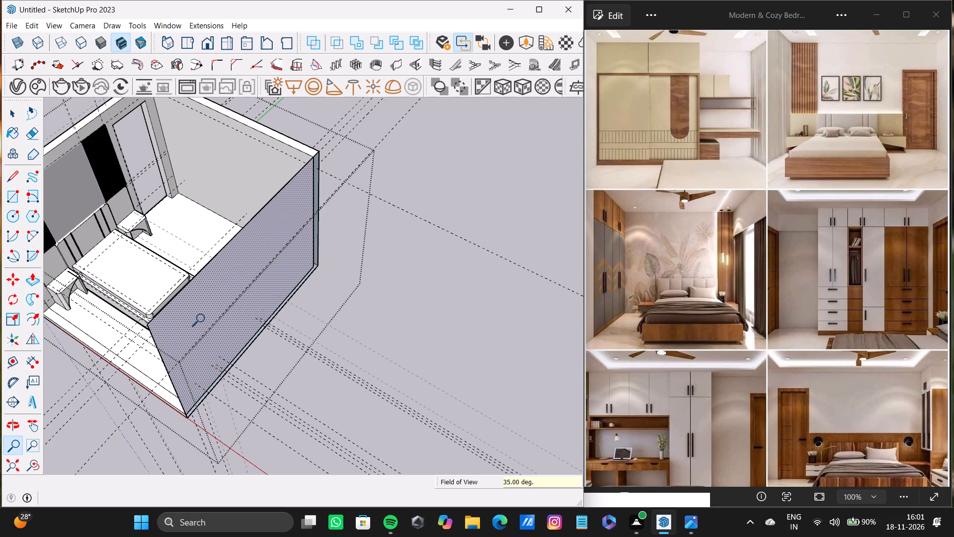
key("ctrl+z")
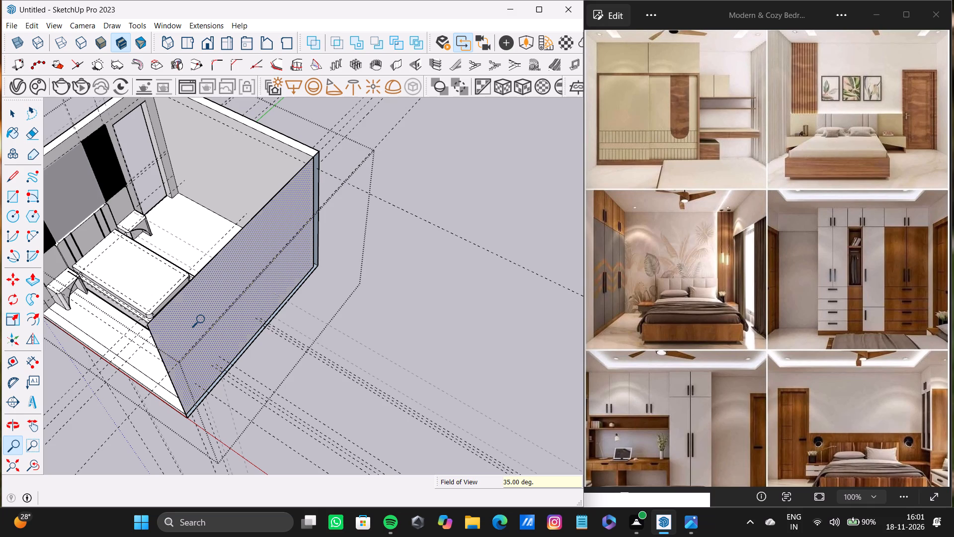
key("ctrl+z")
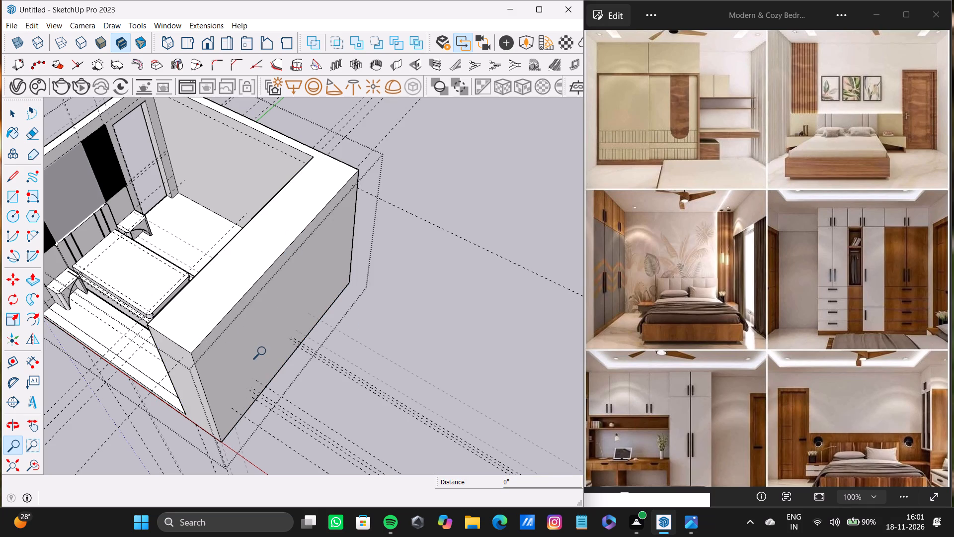
Push the outer face of the wall opposite the bed toward the room by about 2' 6", and close the room group.
key("space")
left_click(253, 350)
key("p")
left_click_drag(246, 352, 231, 355)
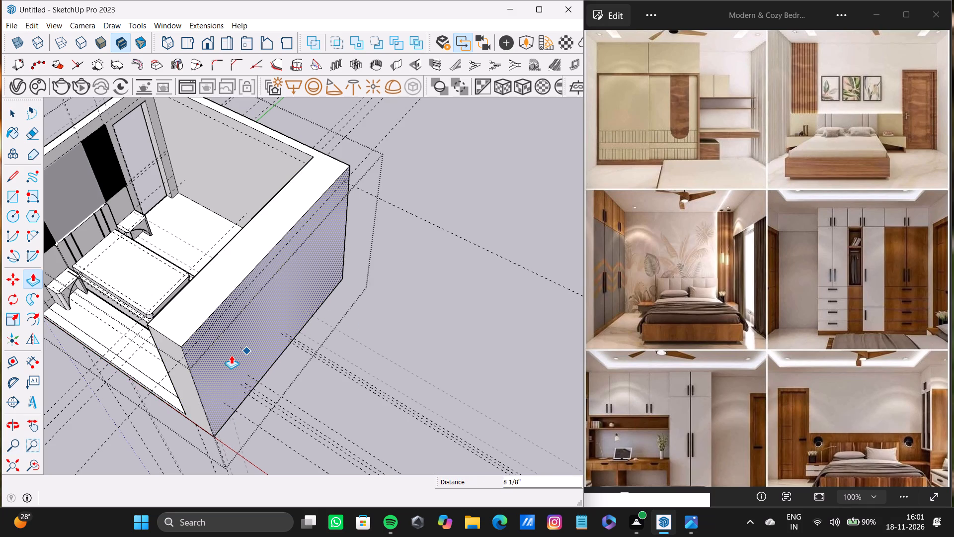
left_click_drag(231, 355, 205, 352)
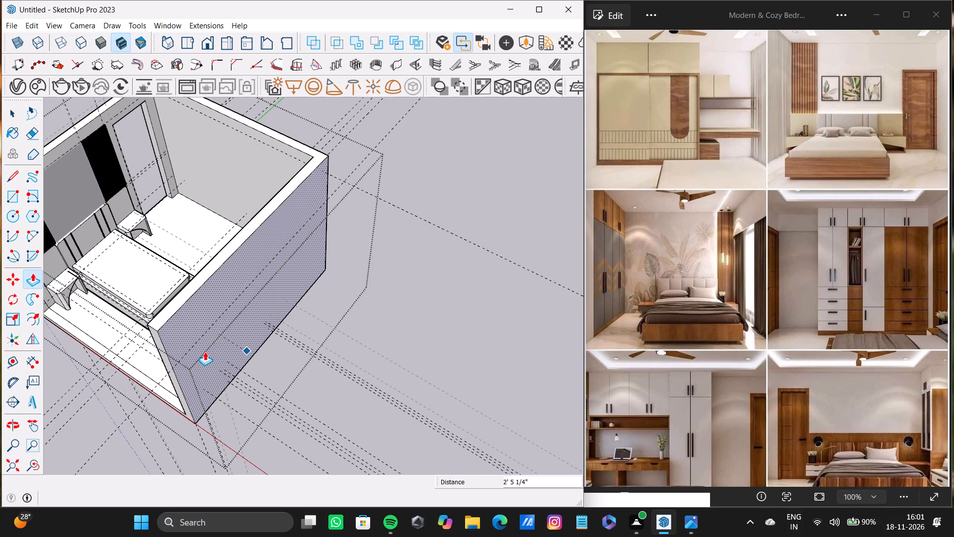
left_click_drag(205, 352, 202, 354)
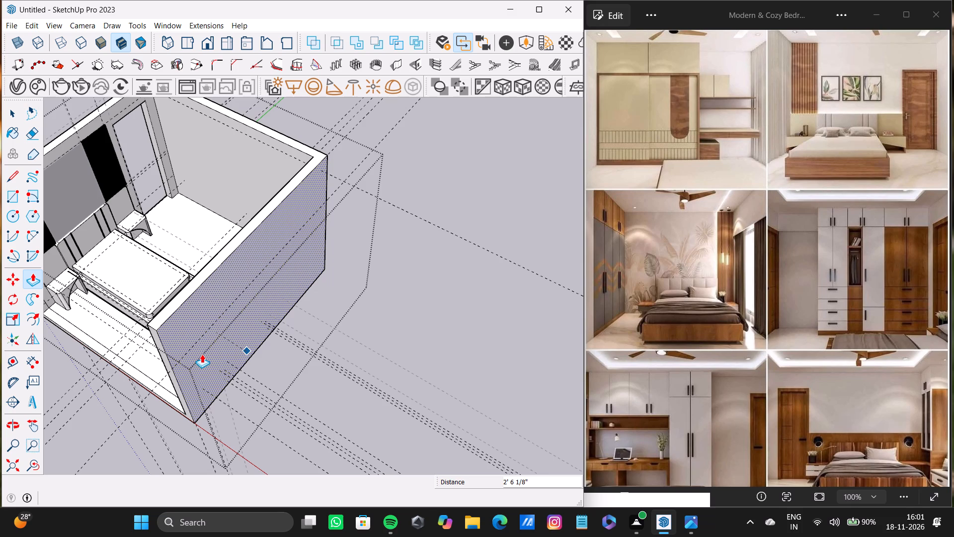
left_click_drag(202, 354, 201, 354)
key("space")
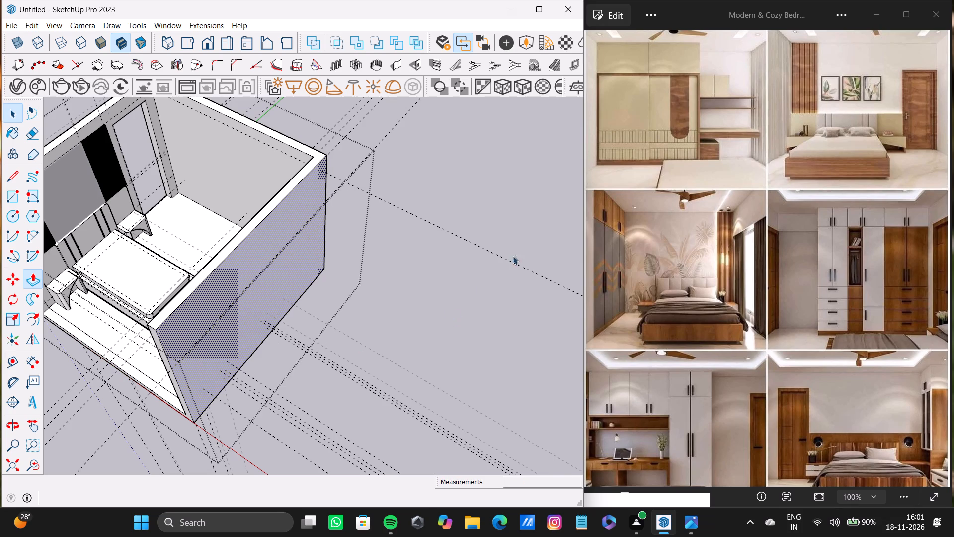
left_click(532, 243)
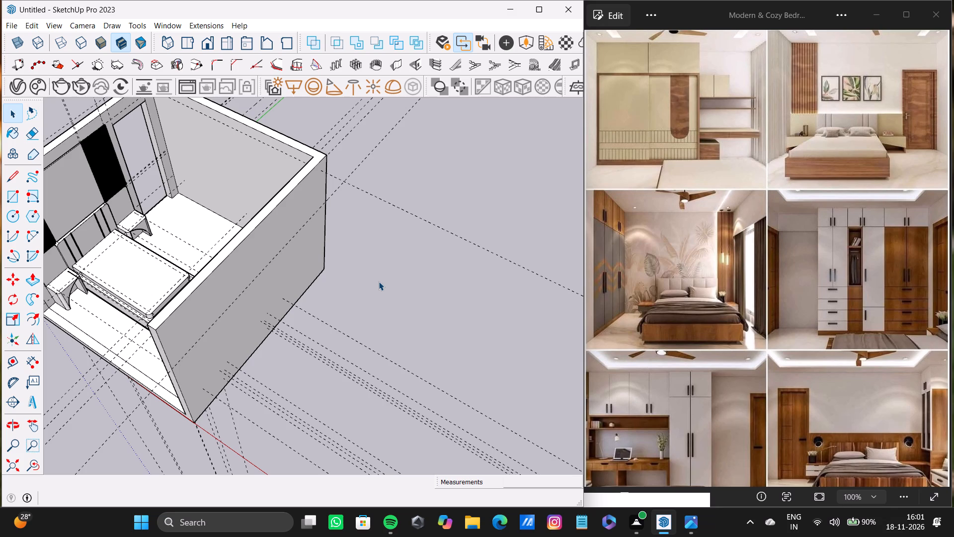
Inspect the resized room from above and from its open side, checking the space between the bed and the moved wall.
scroll(219, 319, "down", 6)
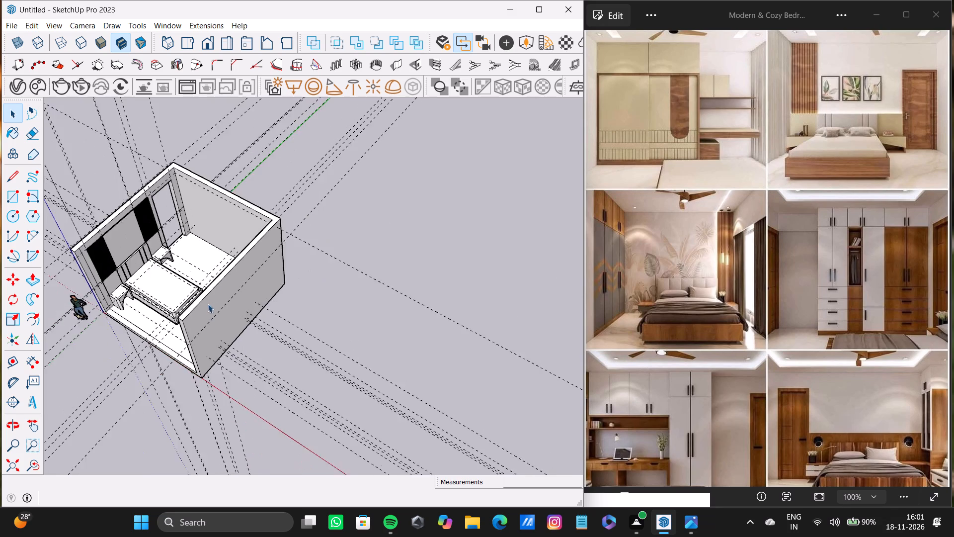
scroll(208, 304, "down", 3)
middle_click_drag(208, 298, 492, 314, "shift")
scroll(441, 316, "up", 4)
middle_click_drag(446, 304, 433, 290, "shift")
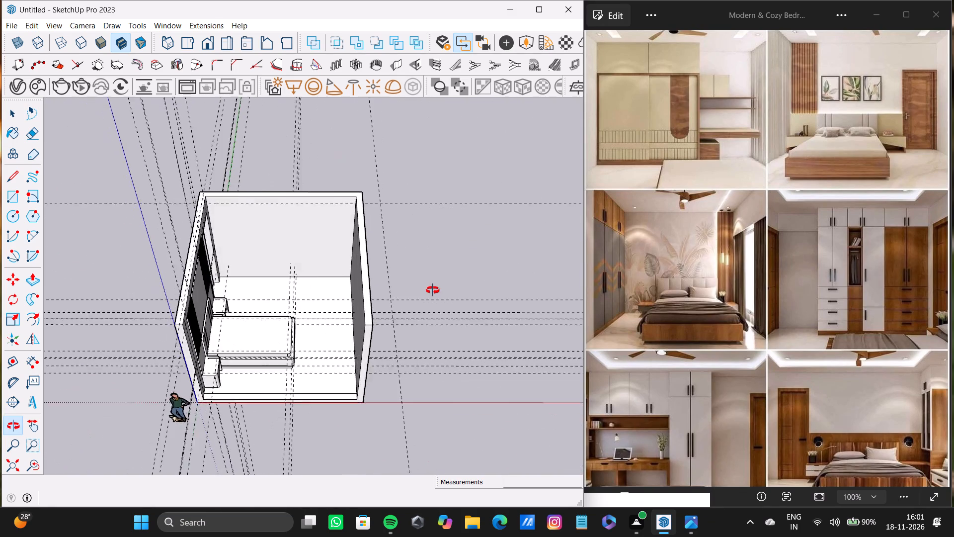
middle_click_drag(433, 290, 477, 250, "shift")
scroll(320, 328, "up", 6)
middle_click_drag(327, 314, 193, 260)
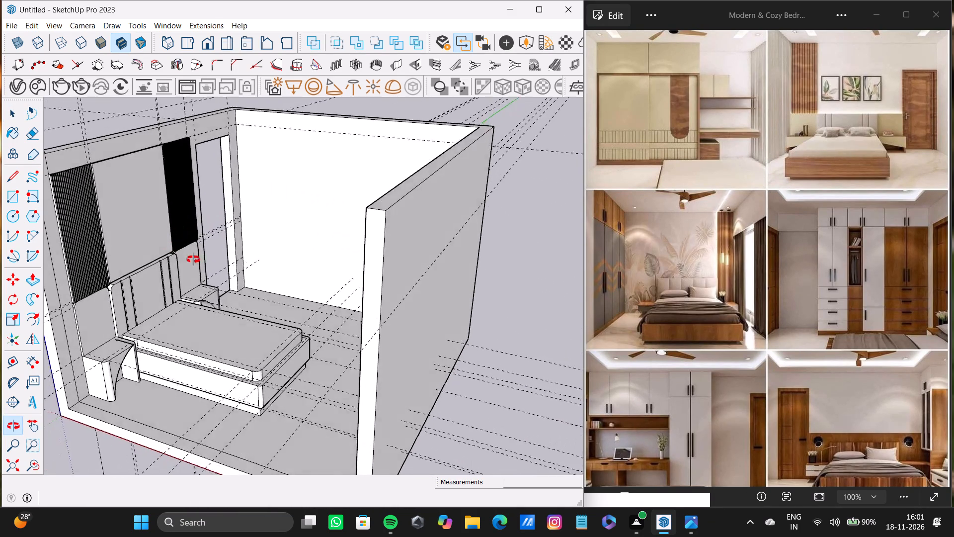
middle_click_drag(193, 260, 103, 372)
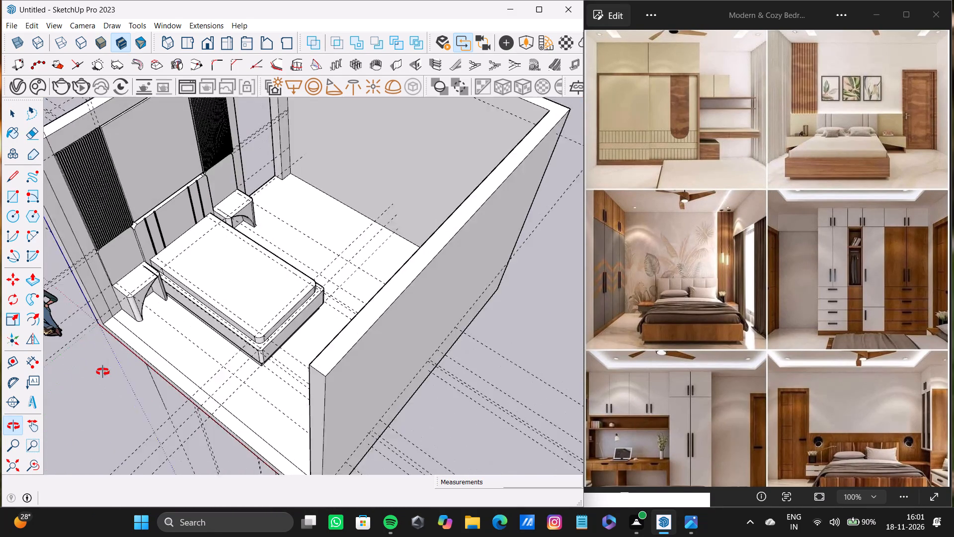
middle_click_drag(103, 372, 84, 369)
Examine the bed wall up close, including its fluted panels, headboard and bedside tables.
scroll(253, 237, "down", 4)
middle_click_drag(265, 237, 265, 431, "shift")
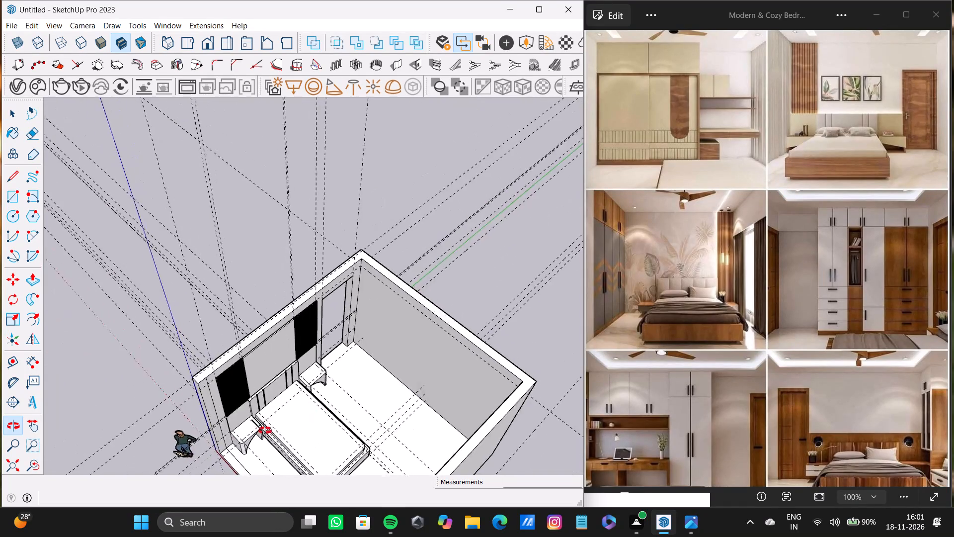
middle_click_drag(265, 431, 176, 444, "shift")
scroll(250, 380, "up", 9)
middle_click_drag(212, 330, 219, 250)
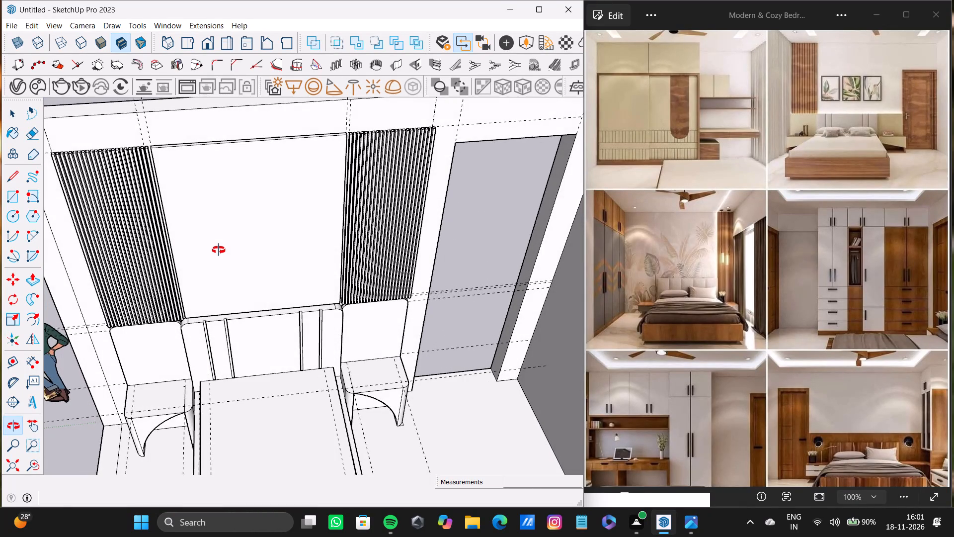
middle_click_drag(219, 250, 417, 346)
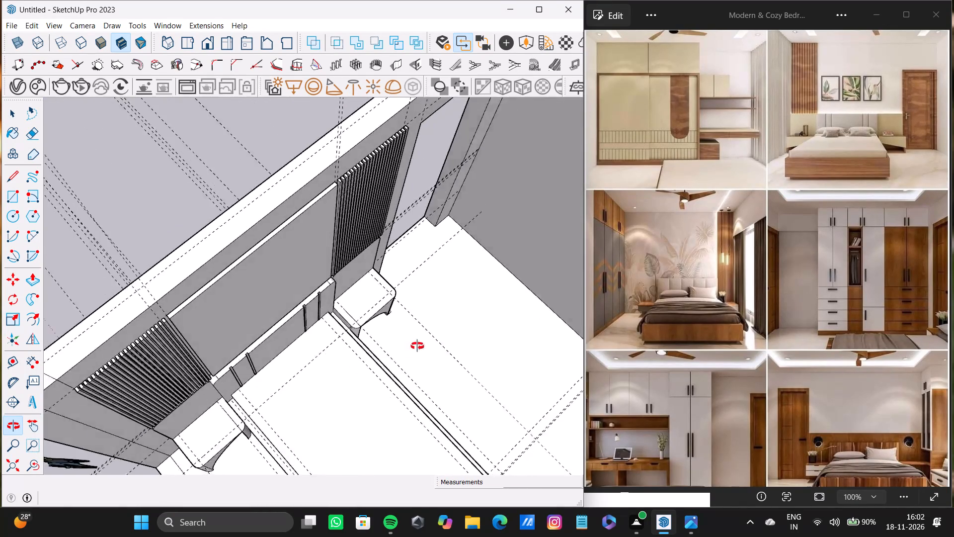
middle_click_drag(417, 346, 311, 202)
Examine the room's interior at a low level from the open side, facing the blank wall beyond the bed.
scroll(302, 262, "down", 9)
middle_click_drag(302, 356, 388, 245)
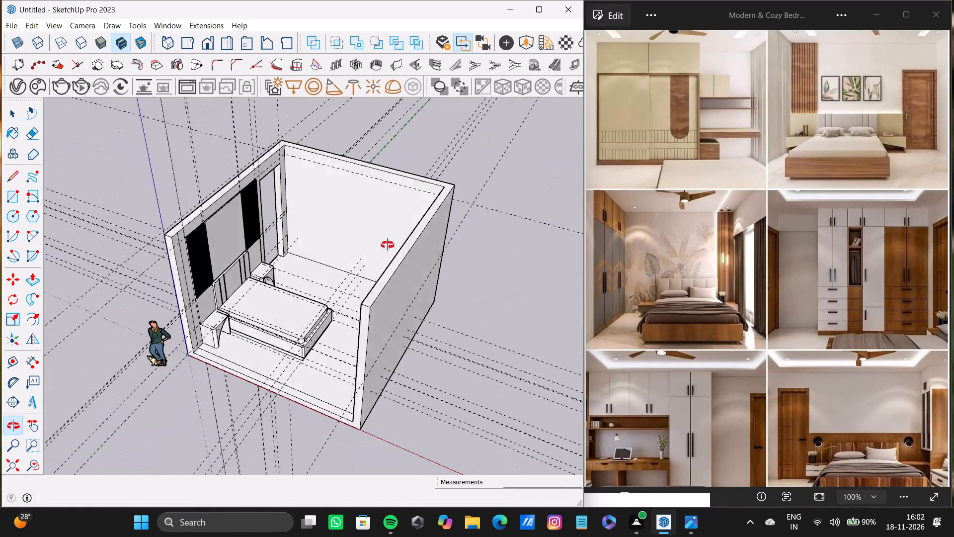
middle_click_drag(388, 245, 407, 188)
scroll(273, 291, "up", 7)
middle_click_drag(284, 374, 261, 358)
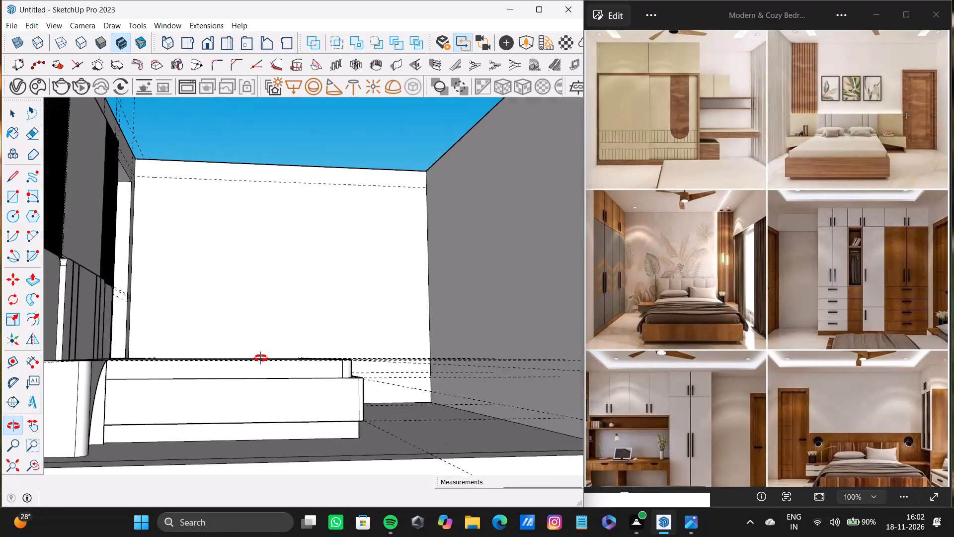
middle_click_drag(261, 358, 246, 358)
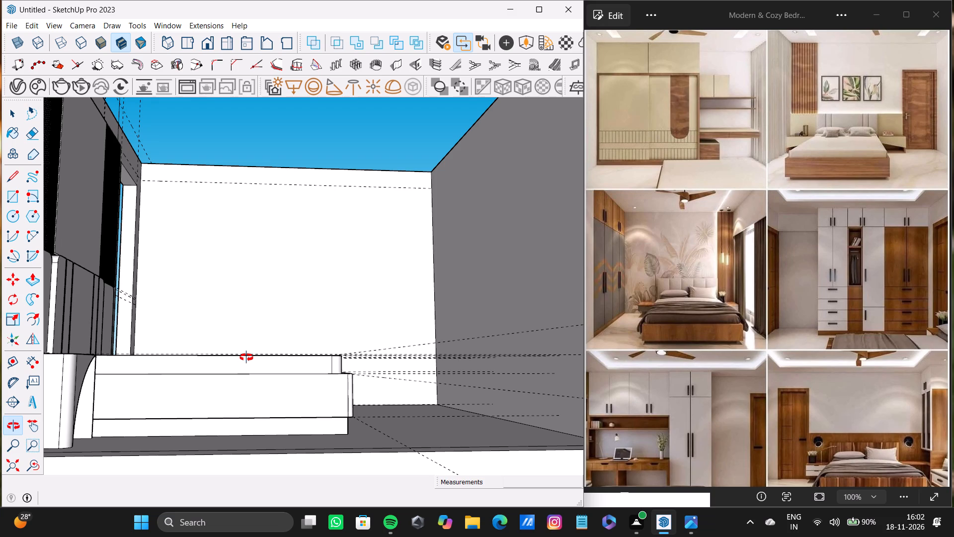
middle_click_drag(246, 358, 243, 358)
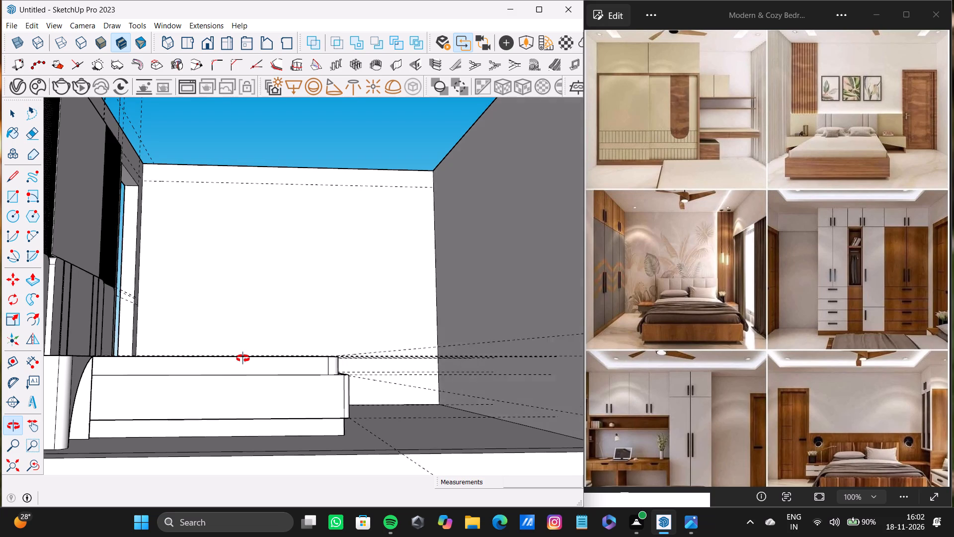
middle_click_drag(243, 358, 241, 359)
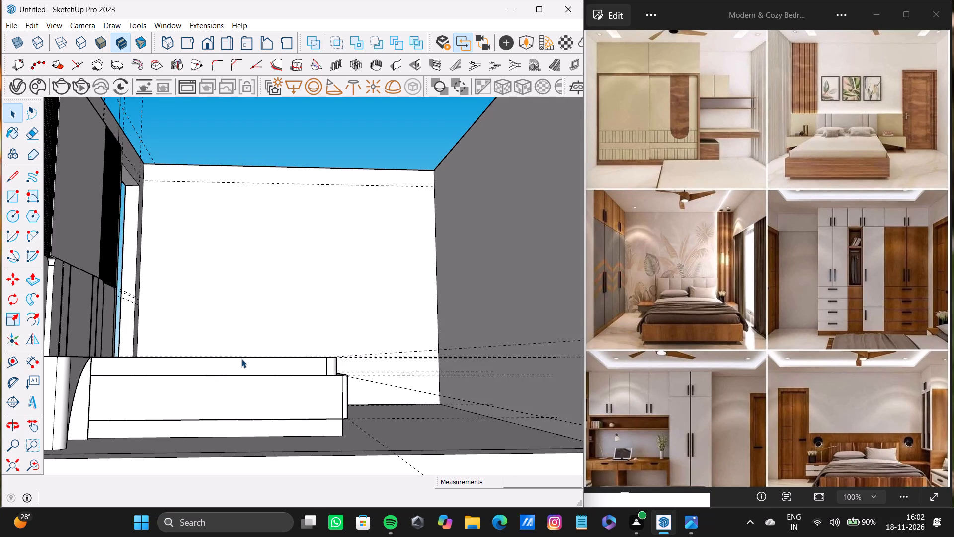
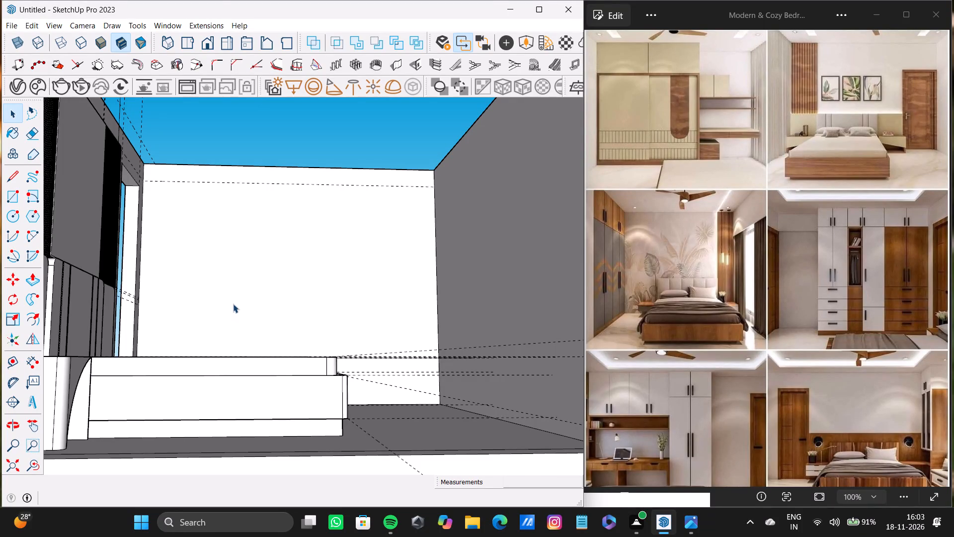
Inspect the room from above, checking the floor space around the bed and the layout of the bed wall.
scroll(232, 302, "down", 8)
middle_click_drag(232, 301, 241, 482, "shift")
scroll(249, 448, "up", 5)
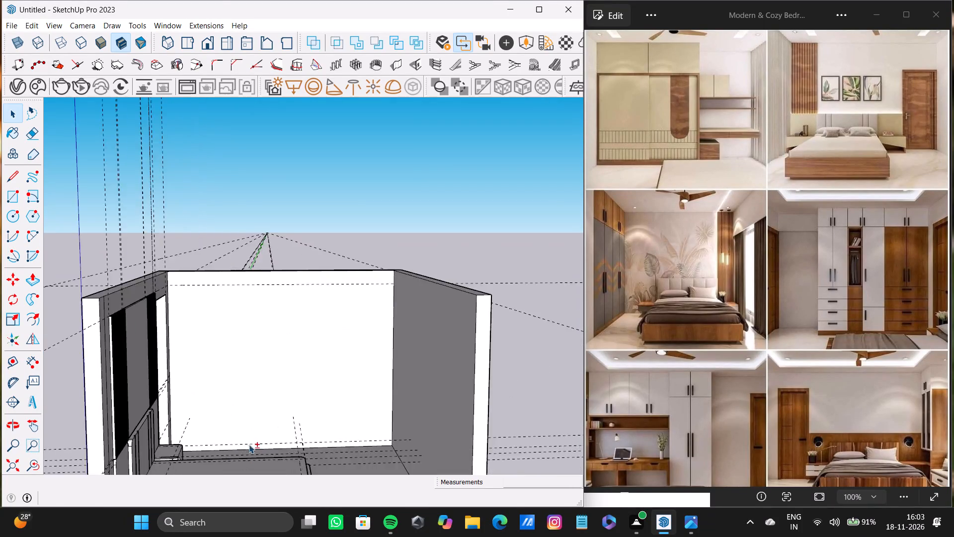
middle_click_drag(249, 444, 218, 416, "shift")
scroll(198, 340, "up", 5)
scroll(184, 308, "up", 1, "shift")
scroll(184, 308, "down", 4, "shift")
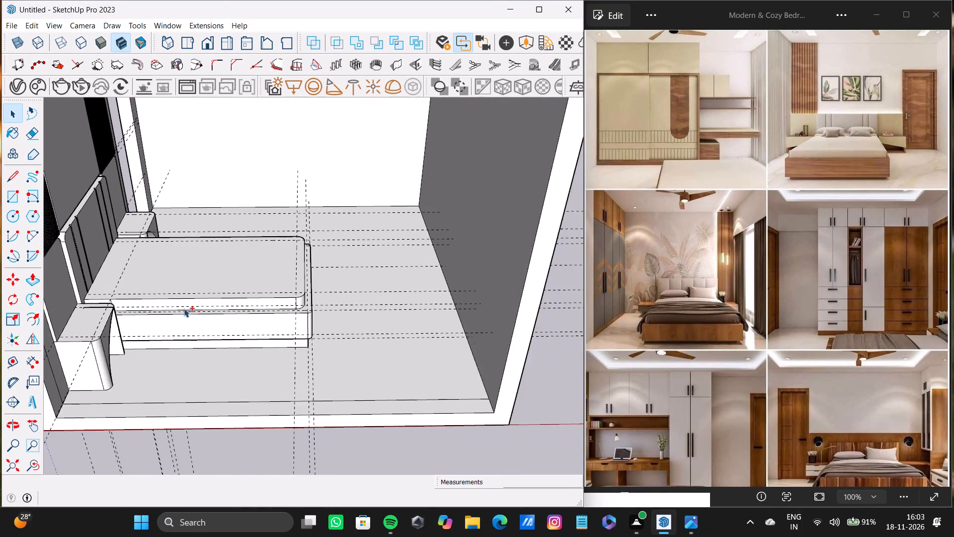
middle_click_drag(184, 308, 133, 433, "shift")
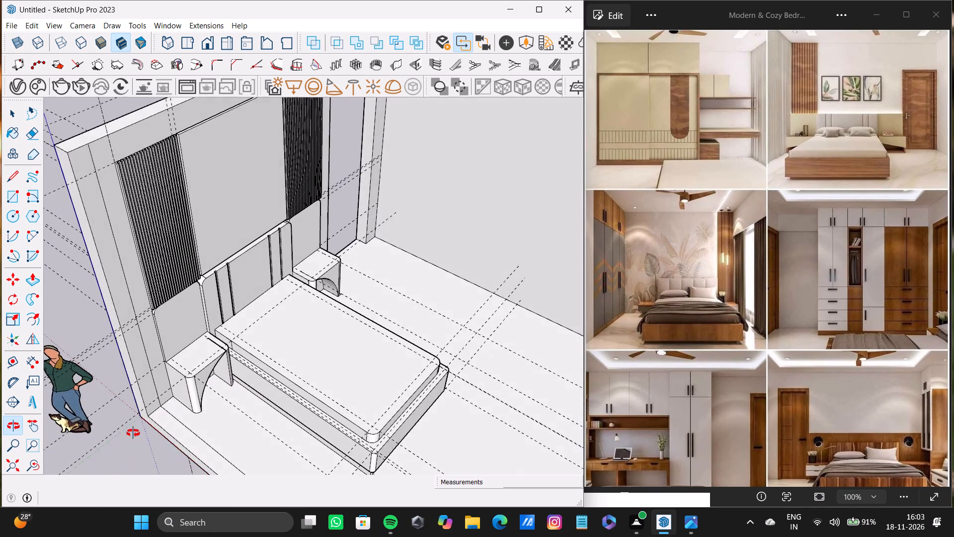
middle_click_drag(133, 433, 124, 396, "shift")
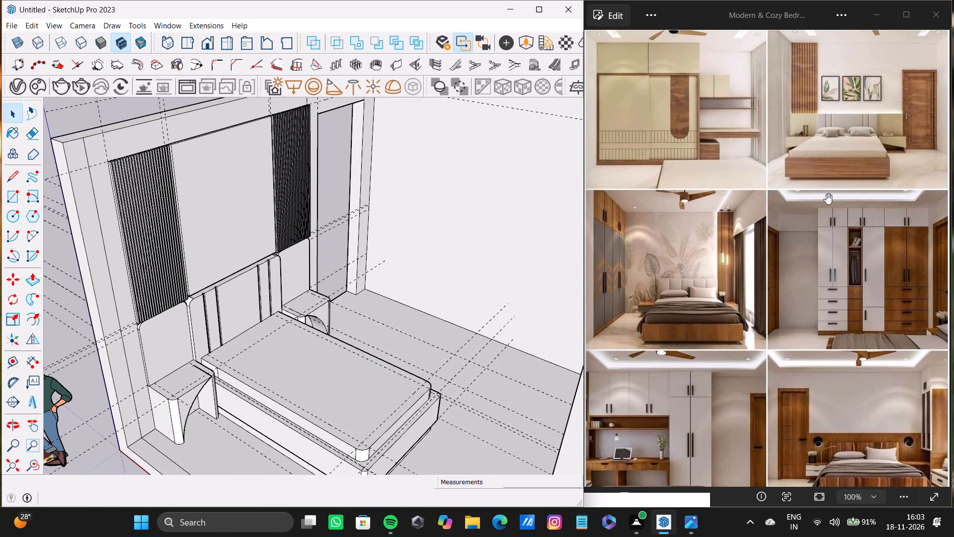
Examine the bedroom reference images, comparing the panelled bed wall and the wardrobe designs.
scroll(848, 150, "up", 8)
middle_click_drag(846, 103, 689, 271)
scroll(688, 268, "down", 4)
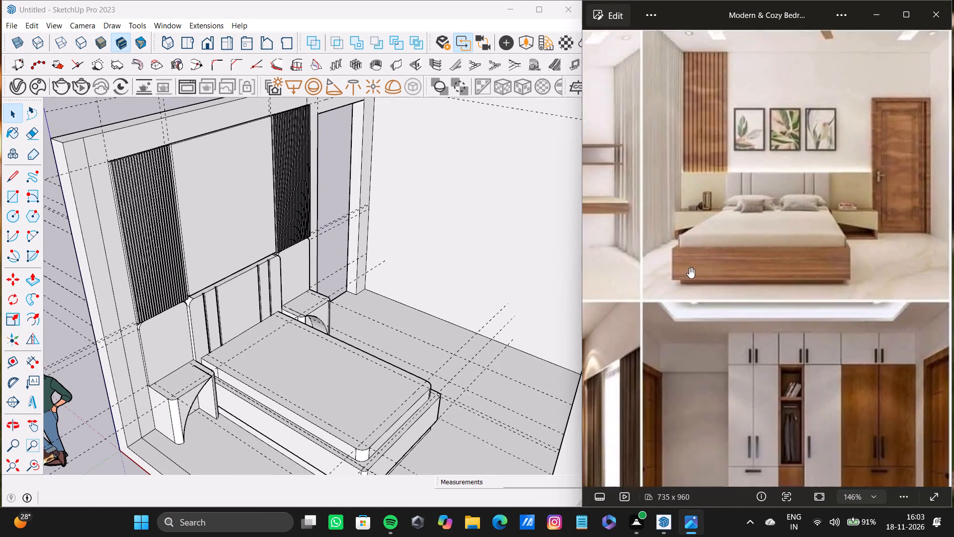
middle_click_drag(689, 268, 817, 353, "shift")
scroll(716, 233, "down", 3)
middle_click_drag(715, 232, 714, 272, "shift")
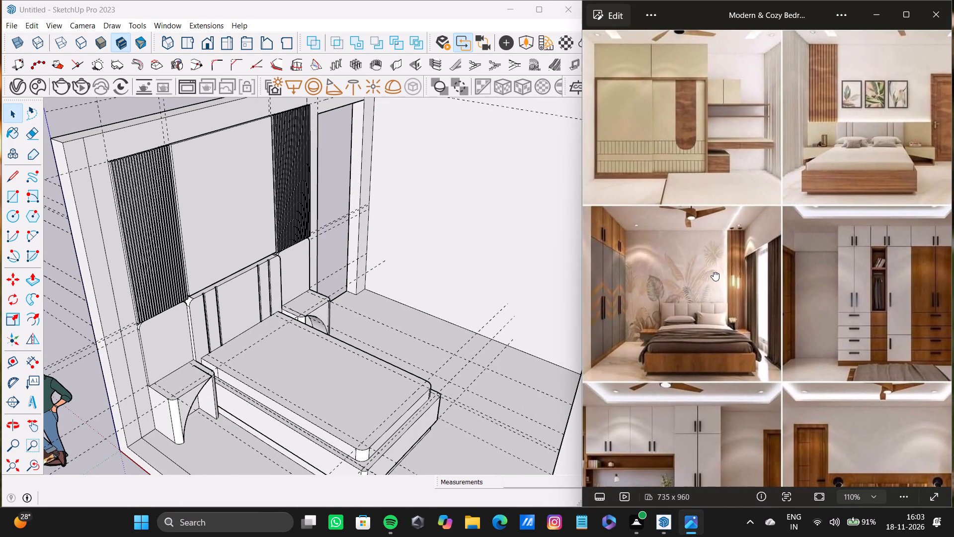
middle_click_drag(714, 272, 714, 271, "shift")
middle_click_drag(690, 169, 688, 207, "shift")
Delete all construction guides from the model.
middle_click_drag(387, 299, 527, 308)
middle_click_drag(508, 292, 470, 296, "shift")
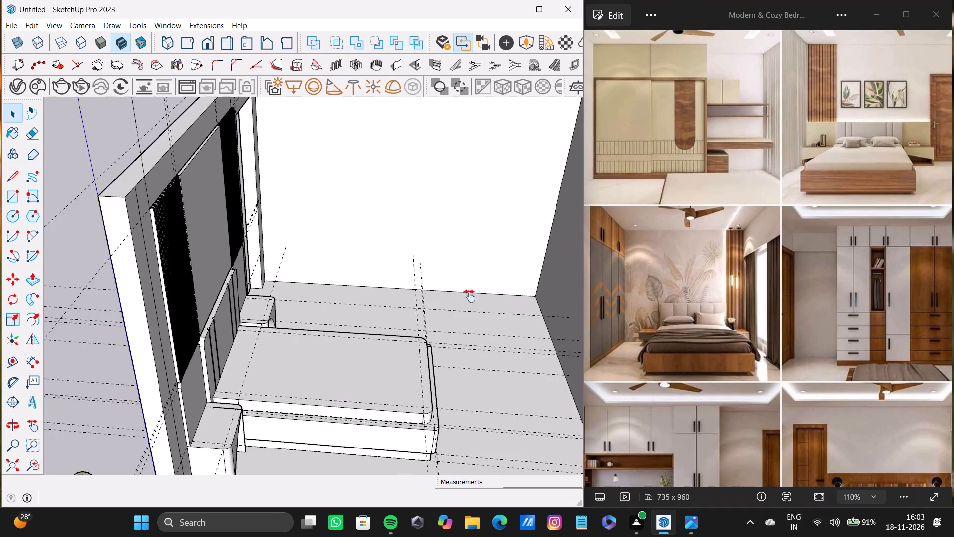
middle_click_drag(470, 296, 444, 314, "shift")
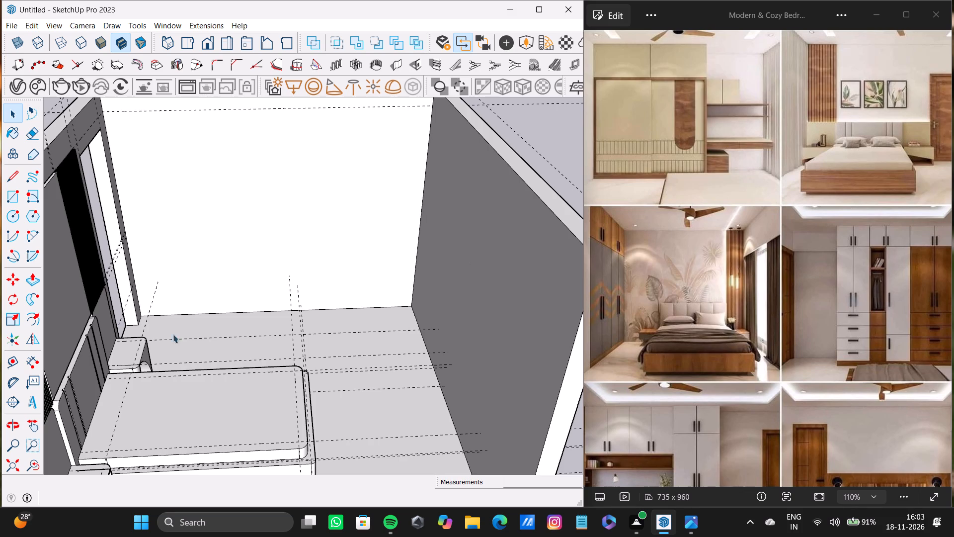
scroll(130, 327, "down", 8)
left_click(189, 201)
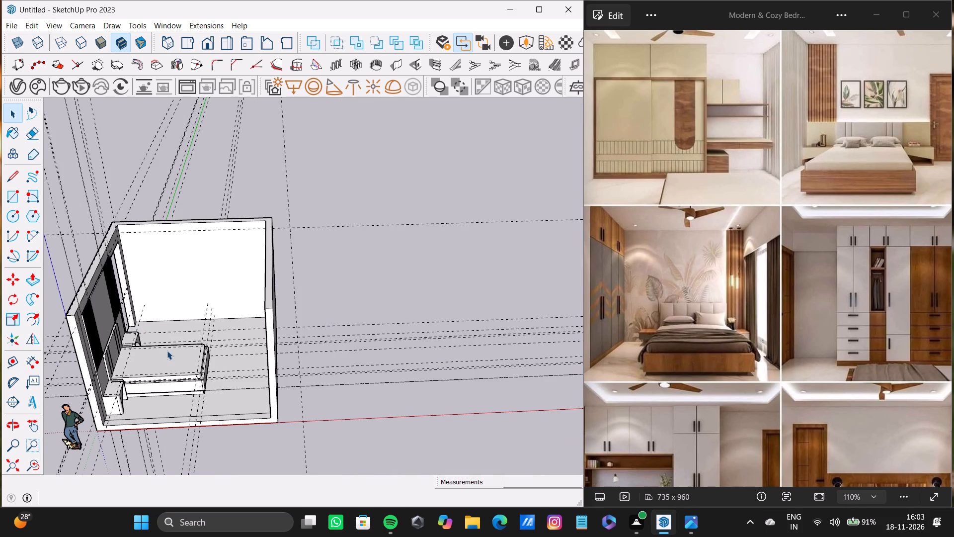
scroll(167, 353, "up", 5)
middle_click_drag(177, 359, 395, 383)
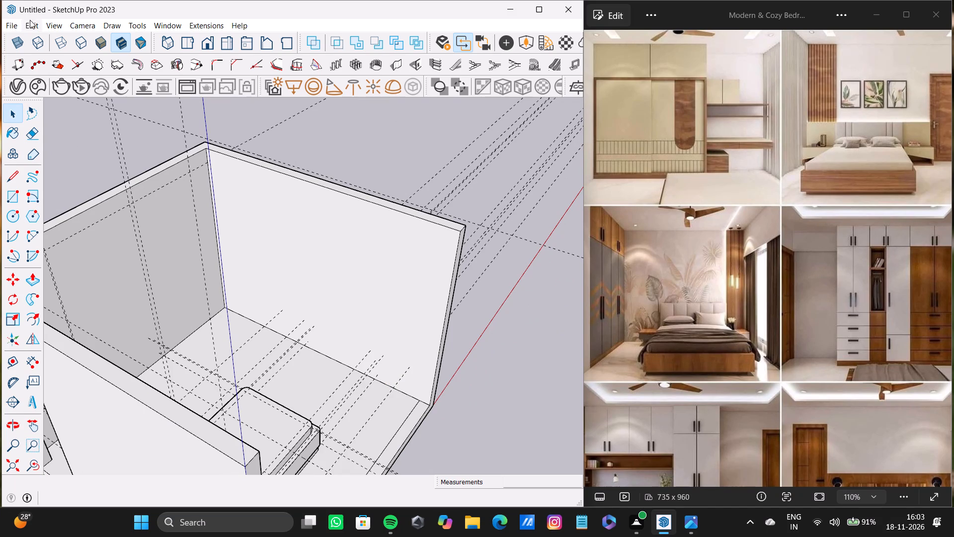
left_click(30, 20)
left_click(77, 130)
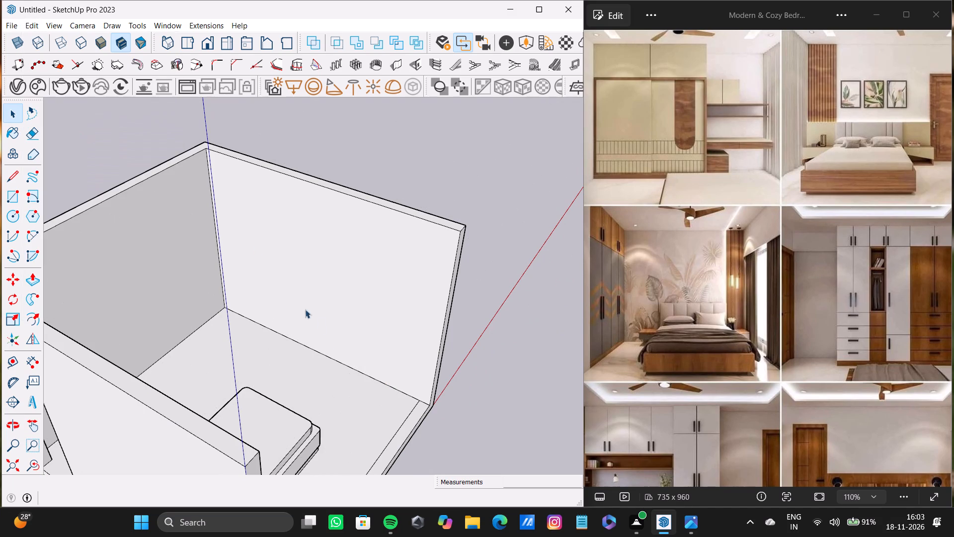
Examine the fluted panels and the plain central panel on the bed wall up close.
middle_click_drag(353, 368, 41, 301)
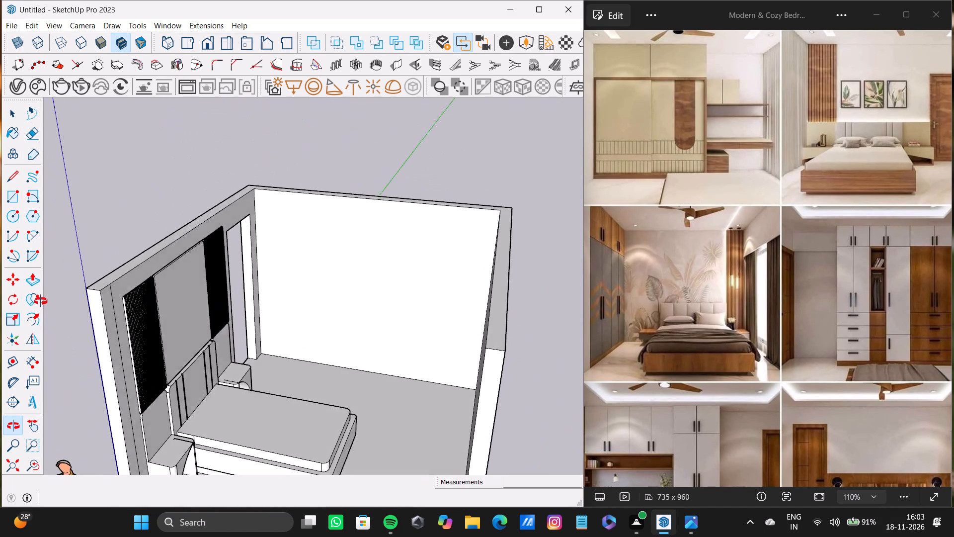
middle_click_drag(41, 301, 42, 300)
scroll(177, 336, "up", 9)
scroll(120, 209, "up", 8)
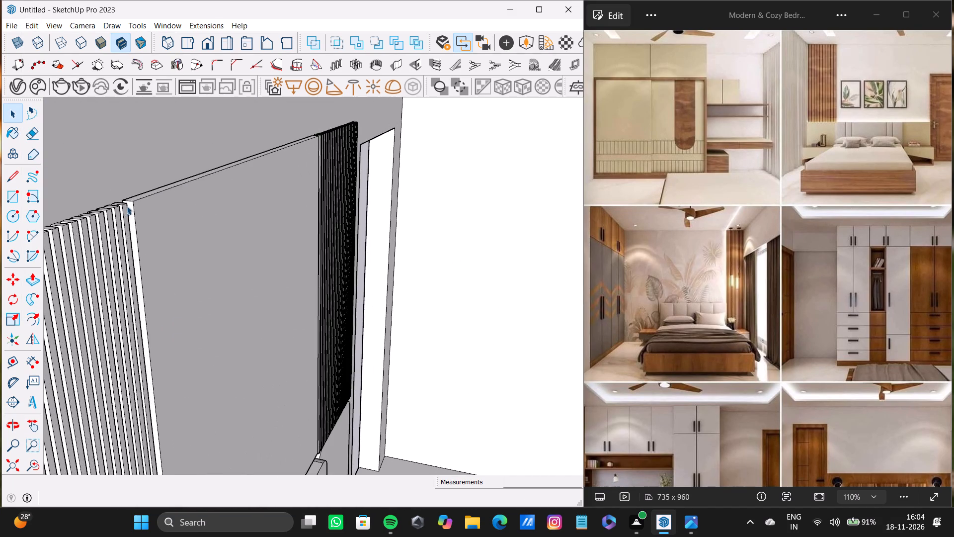
scroll(127, 206, "up", 2)
scroll(127, 214, "down", 20)
scroll(127, 214, "down", 2)
middle_click_drag(140, 272, 176, 347)
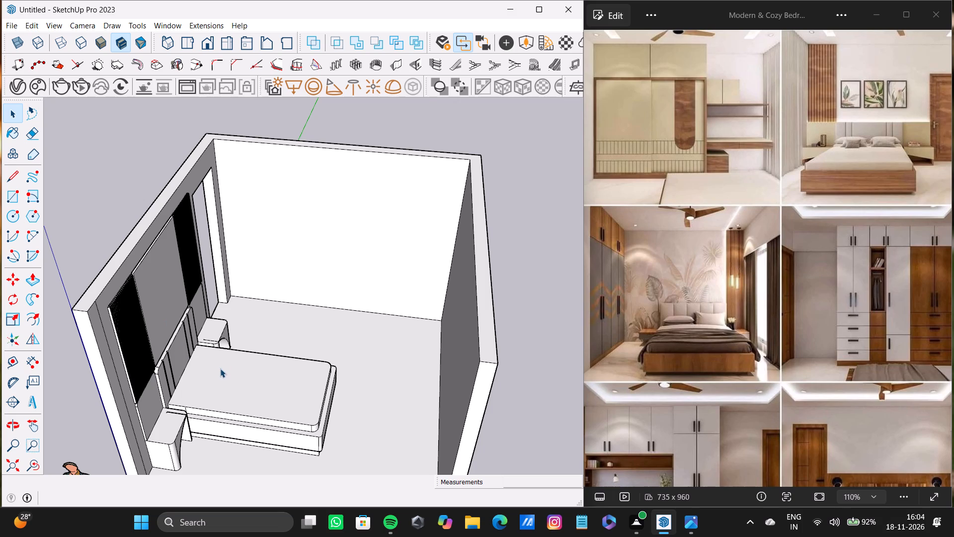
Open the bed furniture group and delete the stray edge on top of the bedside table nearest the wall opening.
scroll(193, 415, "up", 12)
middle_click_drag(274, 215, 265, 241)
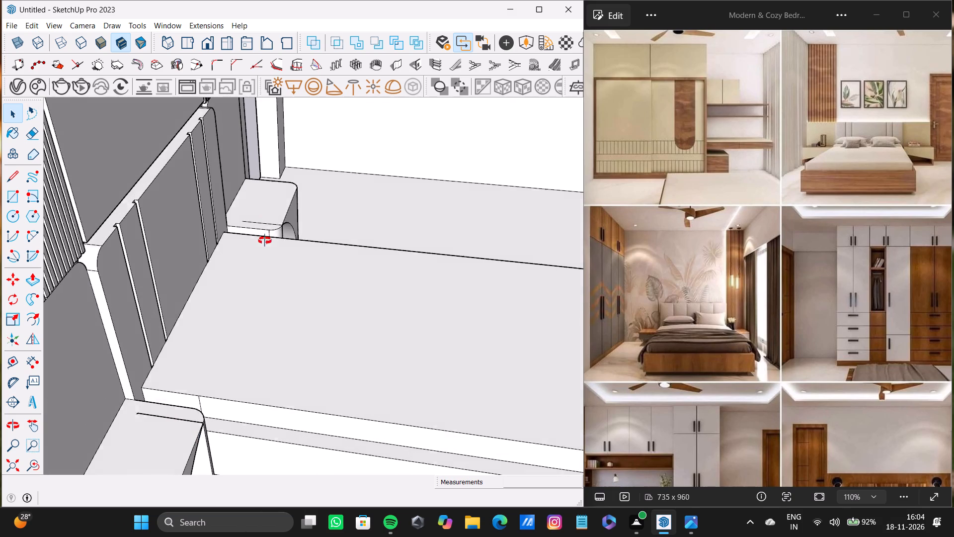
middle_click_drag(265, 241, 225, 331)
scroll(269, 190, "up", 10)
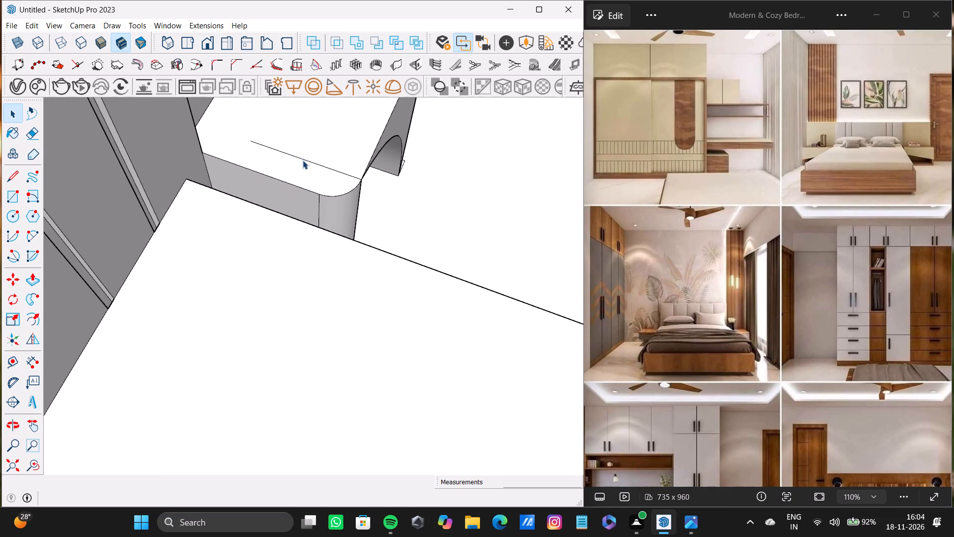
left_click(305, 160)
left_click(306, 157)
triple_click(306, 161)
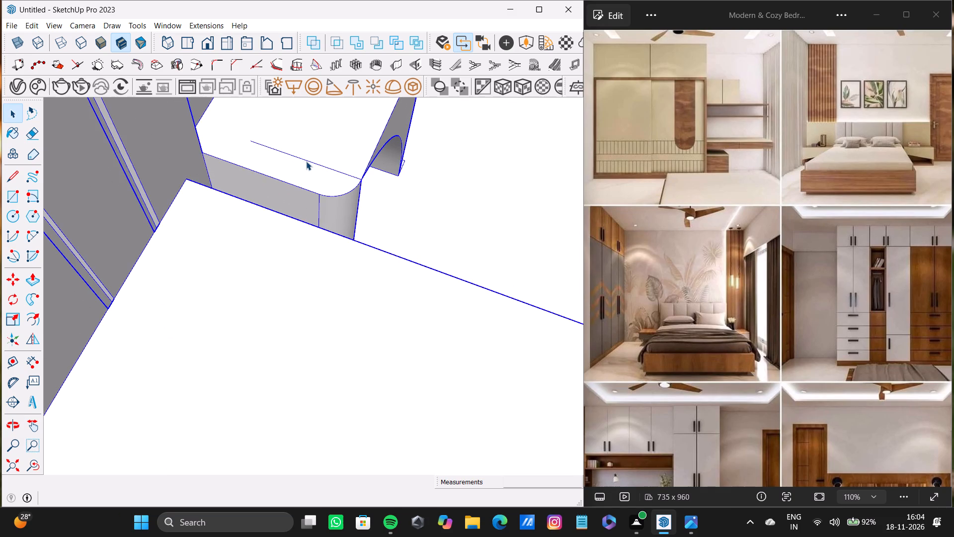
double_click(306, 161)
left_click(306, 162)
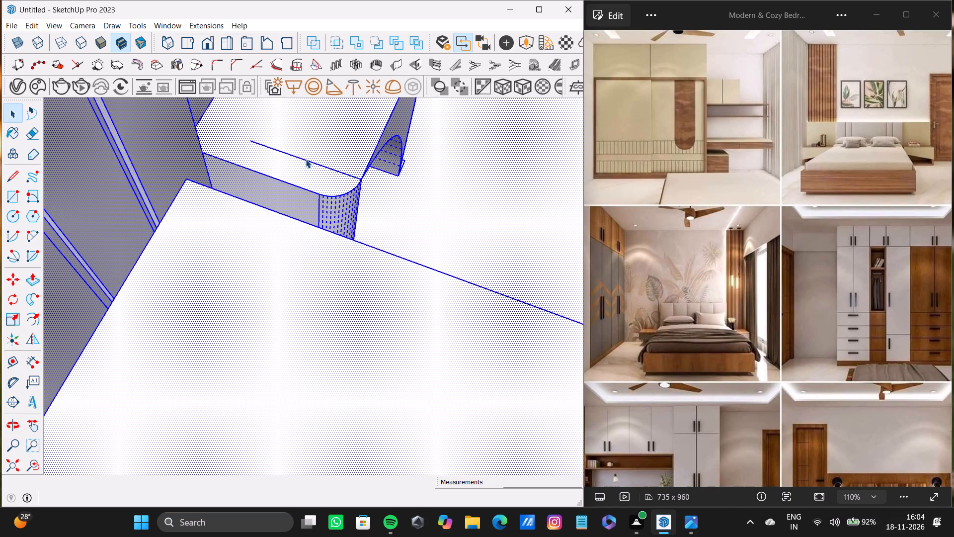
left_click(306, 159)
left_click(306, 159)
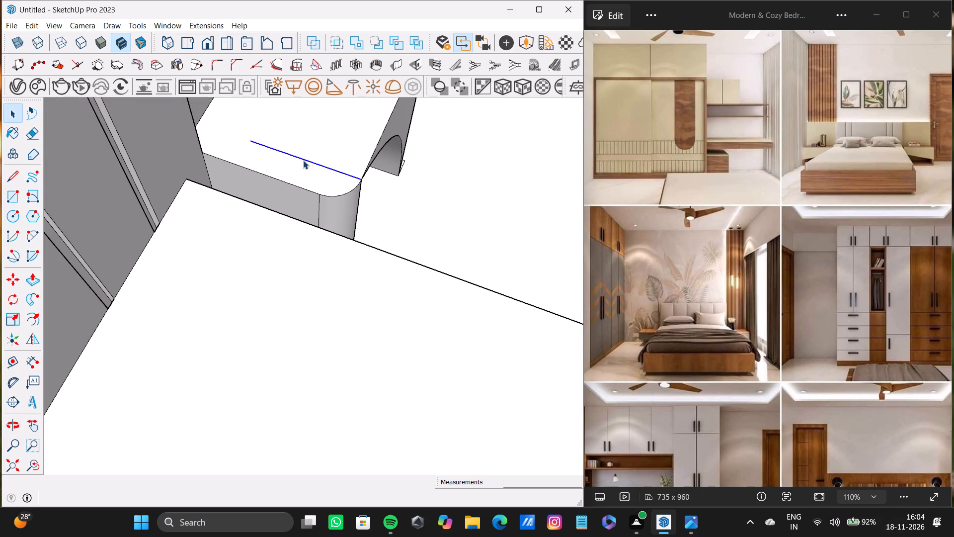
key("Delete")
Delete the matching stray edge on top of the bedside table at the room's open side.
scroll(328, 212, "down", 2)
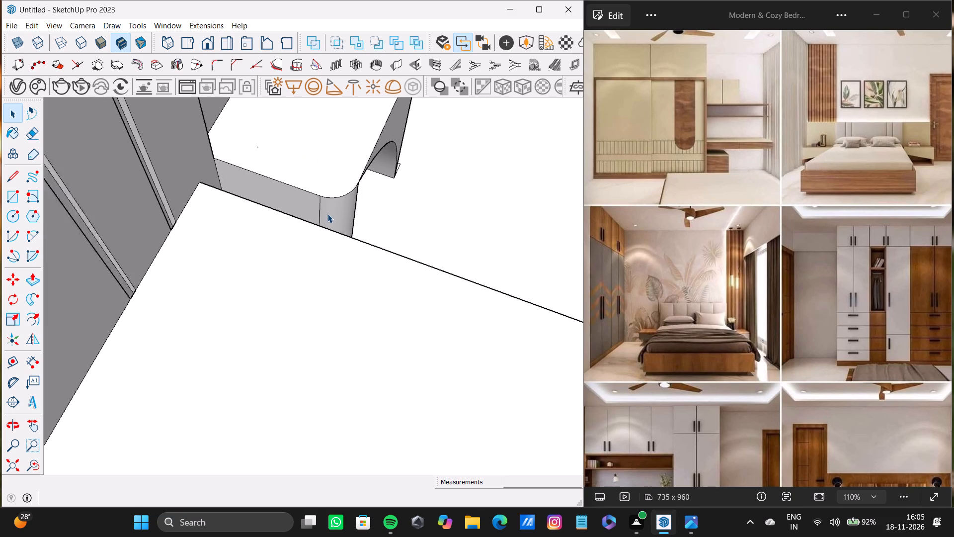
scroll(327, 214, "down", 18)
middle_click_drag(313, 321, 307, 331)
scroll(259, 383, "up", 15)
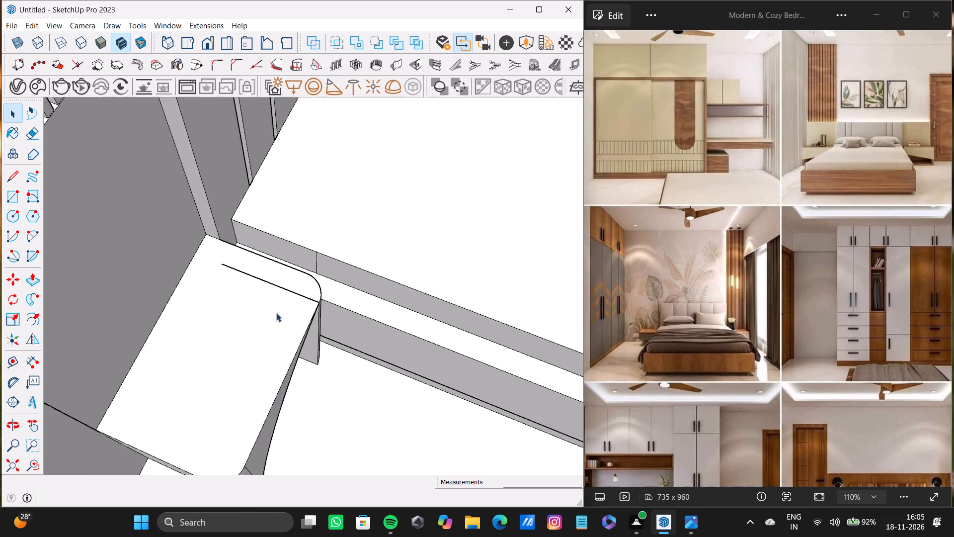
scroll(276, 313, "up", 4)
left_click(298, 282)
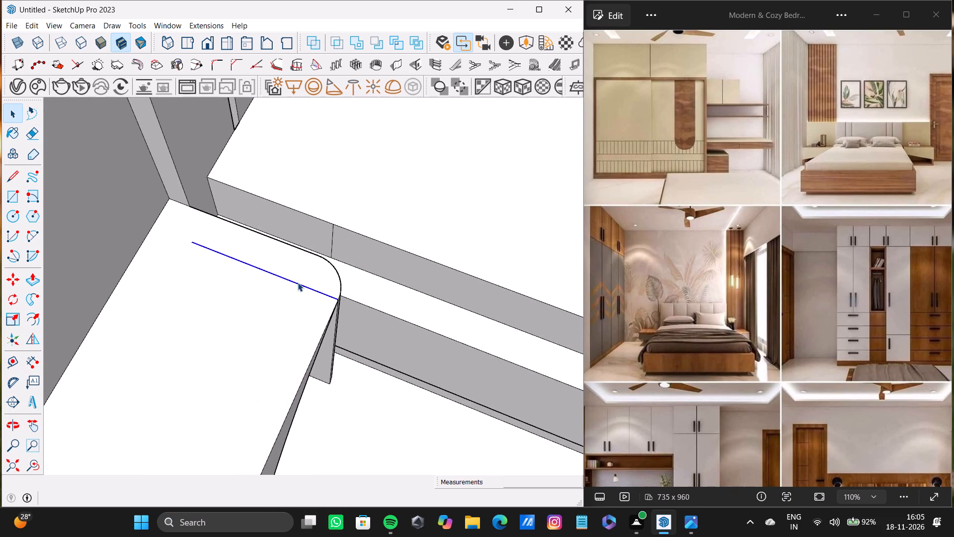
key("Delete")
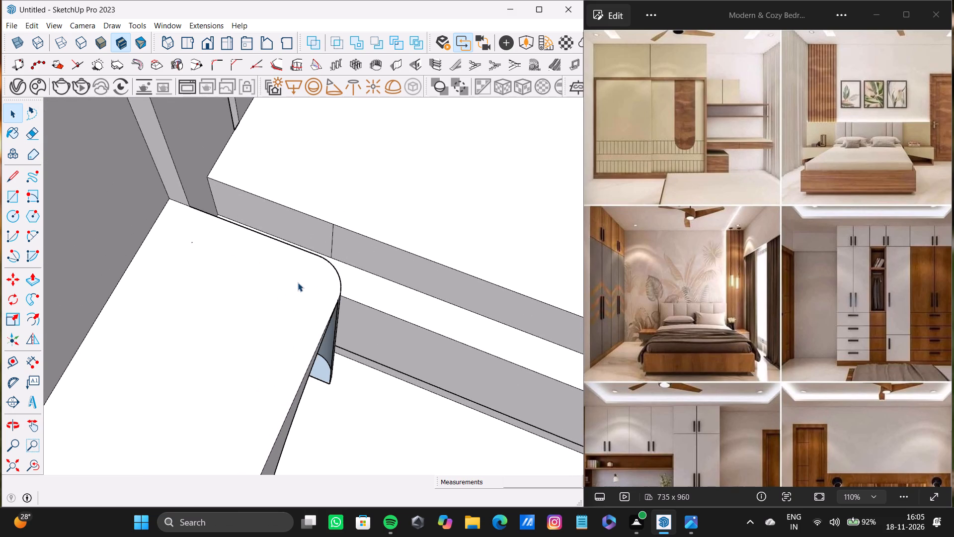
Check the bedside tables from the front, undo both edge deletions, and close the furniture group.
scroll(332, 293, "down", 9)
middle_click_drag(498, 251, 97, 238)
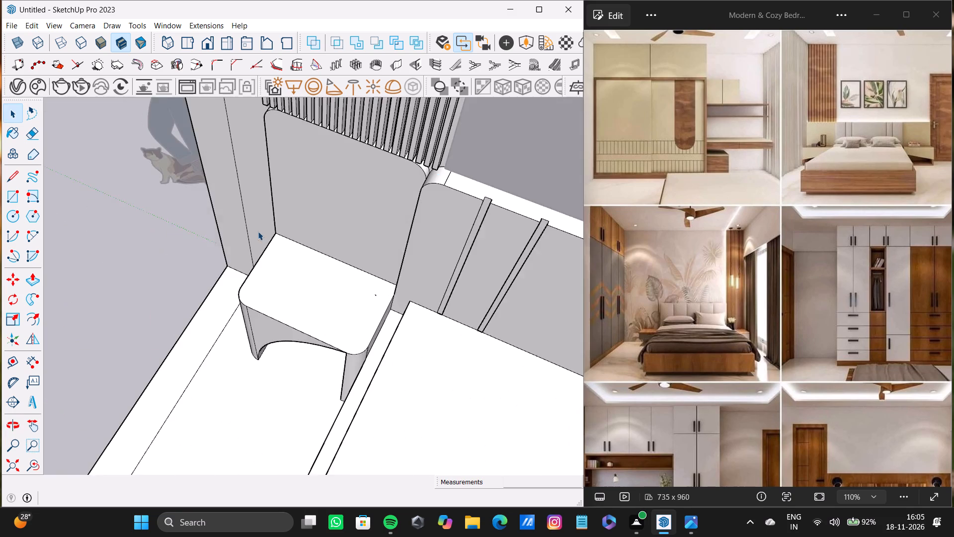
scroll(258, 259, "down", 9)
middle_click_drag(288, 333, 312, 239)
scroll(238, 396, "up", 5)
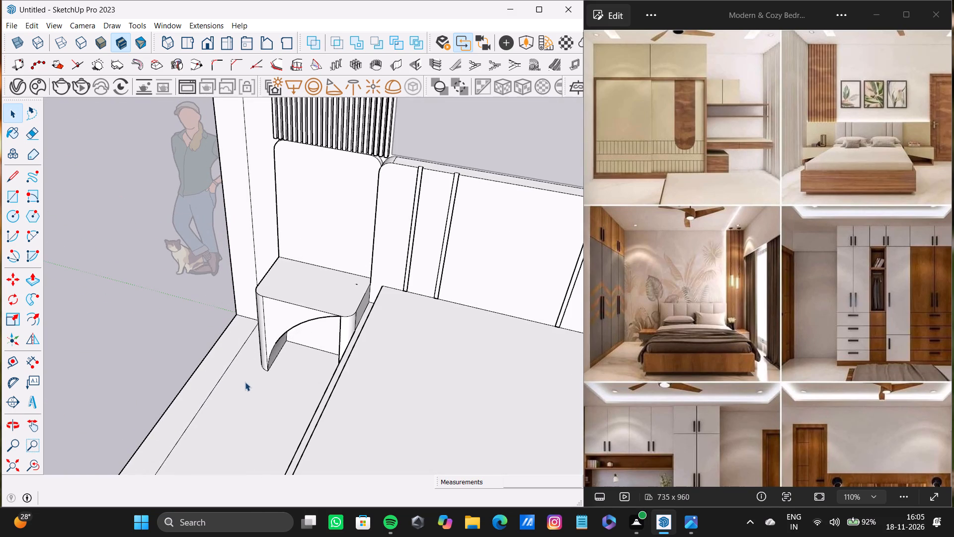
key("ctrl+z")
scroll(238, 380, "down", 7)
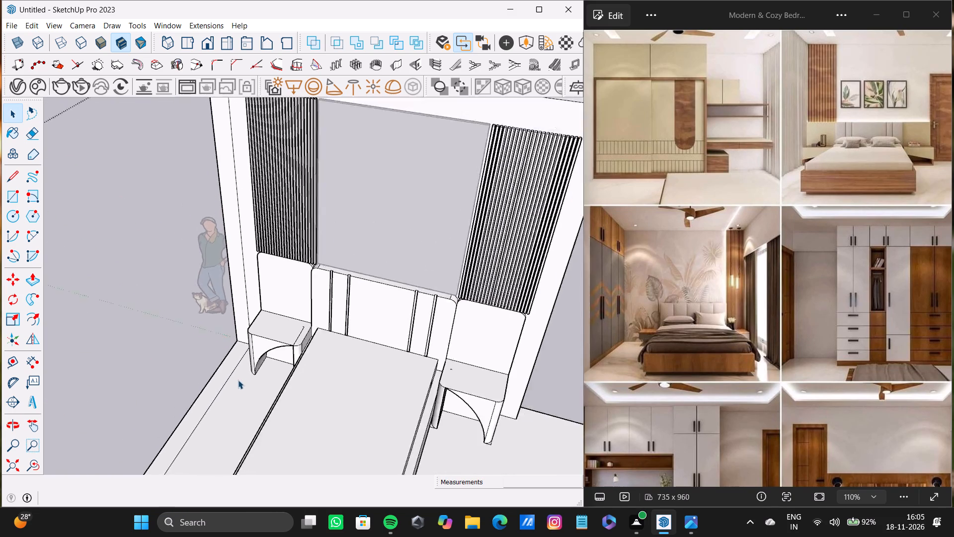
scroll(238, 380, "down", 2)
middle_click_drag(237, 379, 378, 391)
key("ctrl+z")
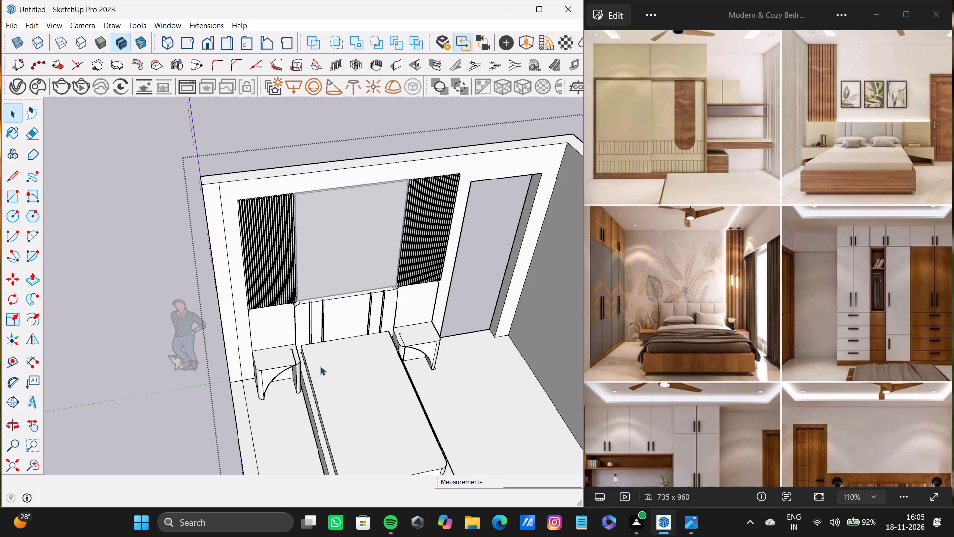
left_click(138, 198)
Examine the bed, bedside tables and bed wall at a low level from the room's open side.
scroll(313, 272, "down", 9)
middle_click_drag(297, 311, 471, 265)
scroll(324, 290, "up", 9)
middle_click_drag(310, 306, 407, 213)
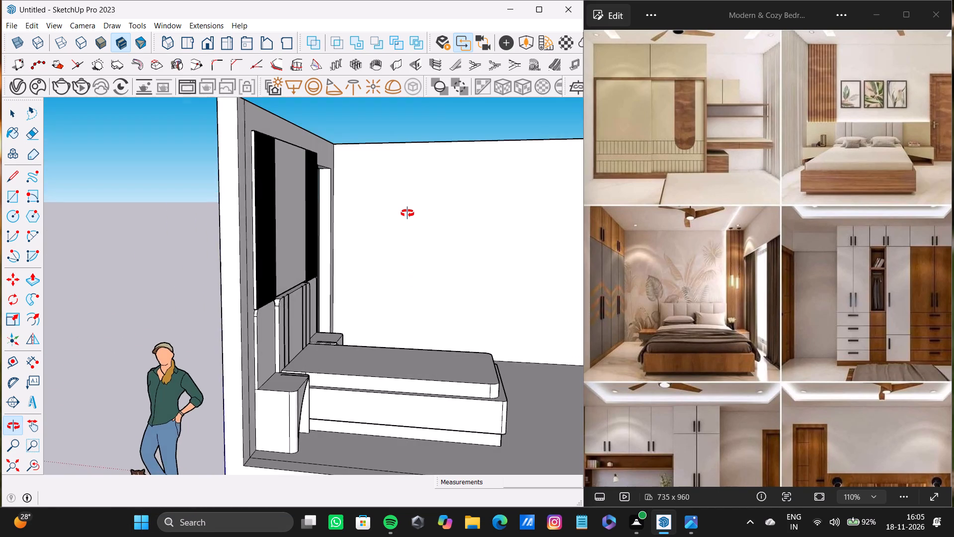
middle_click_drag(407, 213, 388, 237)
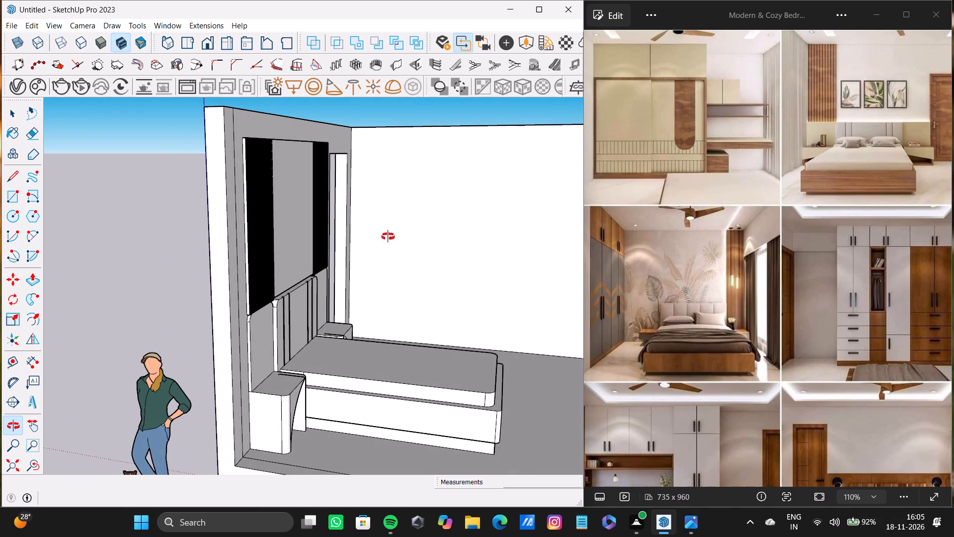
middle_click_drag(388, 237, 384, 235)
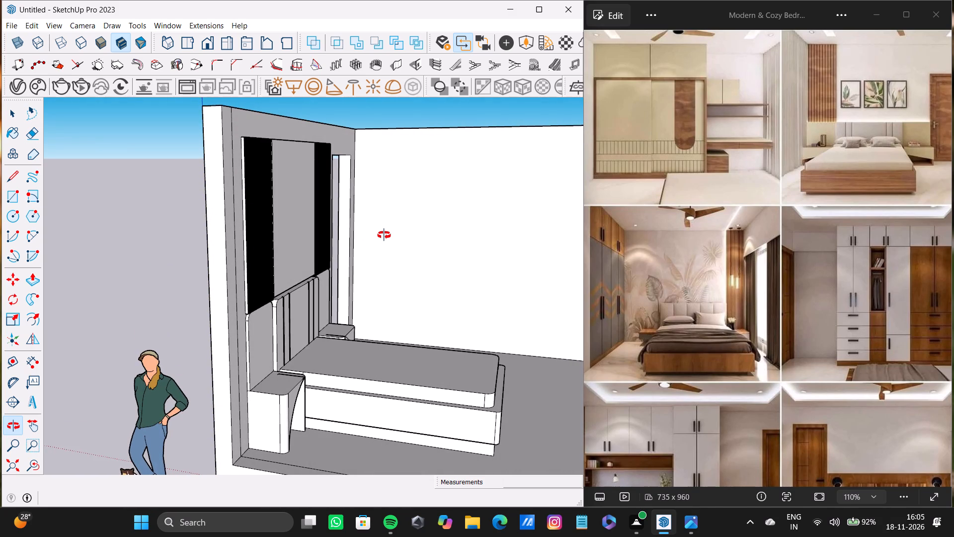
middle_click_drag(384, 235, 384, 232)
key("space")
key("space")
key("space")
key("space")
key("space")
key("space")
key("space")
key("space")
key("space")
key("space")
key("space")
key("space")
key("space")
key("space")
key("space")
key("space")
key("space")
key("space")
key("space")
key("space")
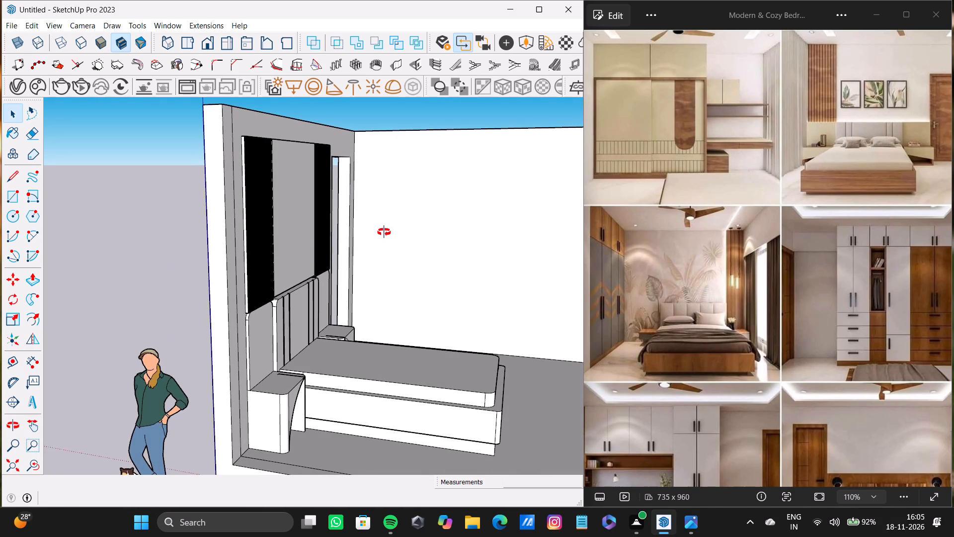
Inspect the whole room from outside its open side, viewing the blank wall opposite the bed.
middle_click_drag(384, 232, 383, 243)
middle_click_drag(383, 243, 290, 258)
scroll(290, 269, "down", 9)
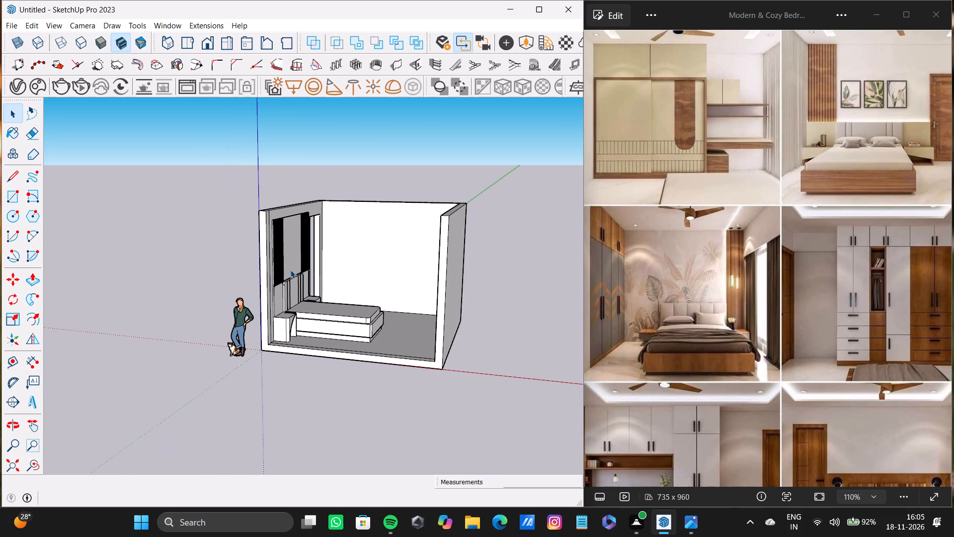
middle_click_drag(290, 268, 410, 280)
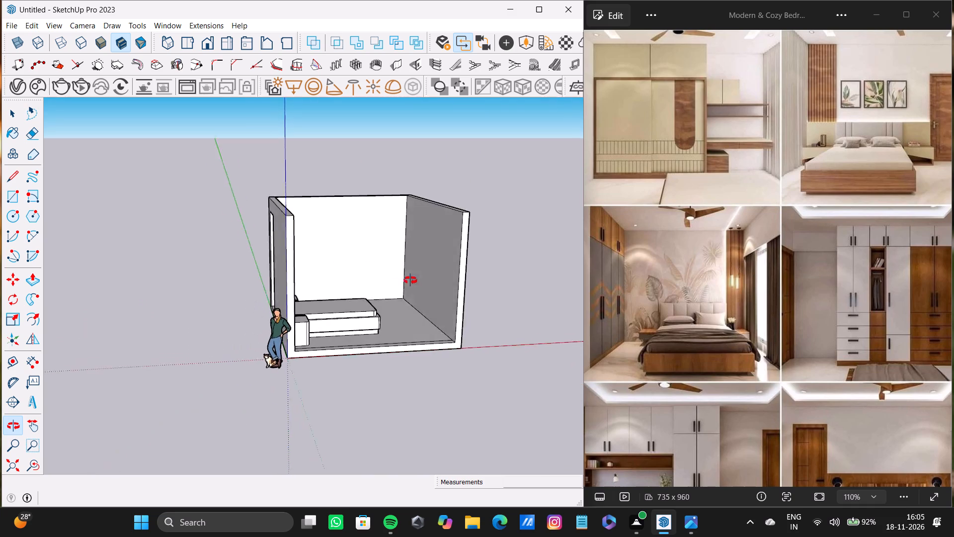
middle_click_drag(410, 280, 437, 304)
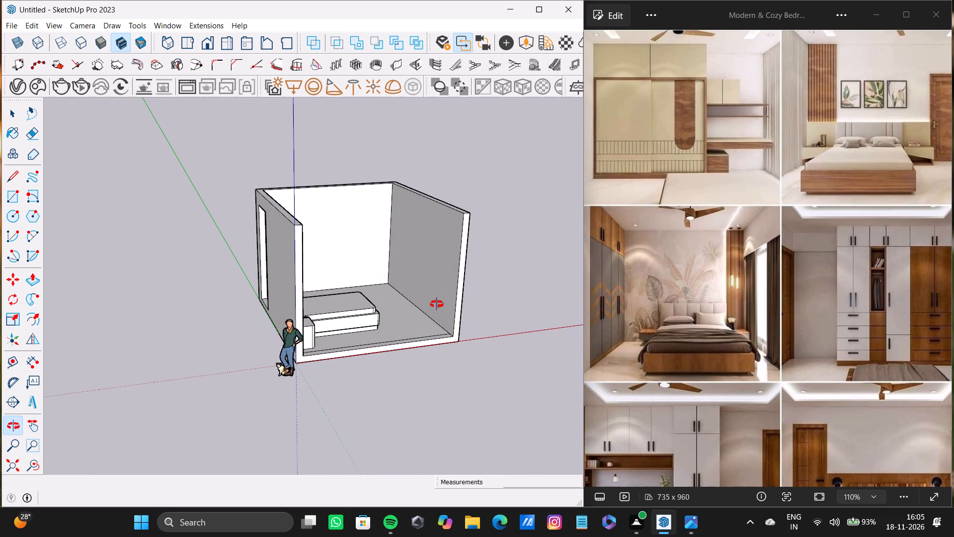
Compare the blank wall opposite the bed with the reference image of the beige wardrobe, wall shelves and desk.
middle_click_drag(437, 304, 472, 375)
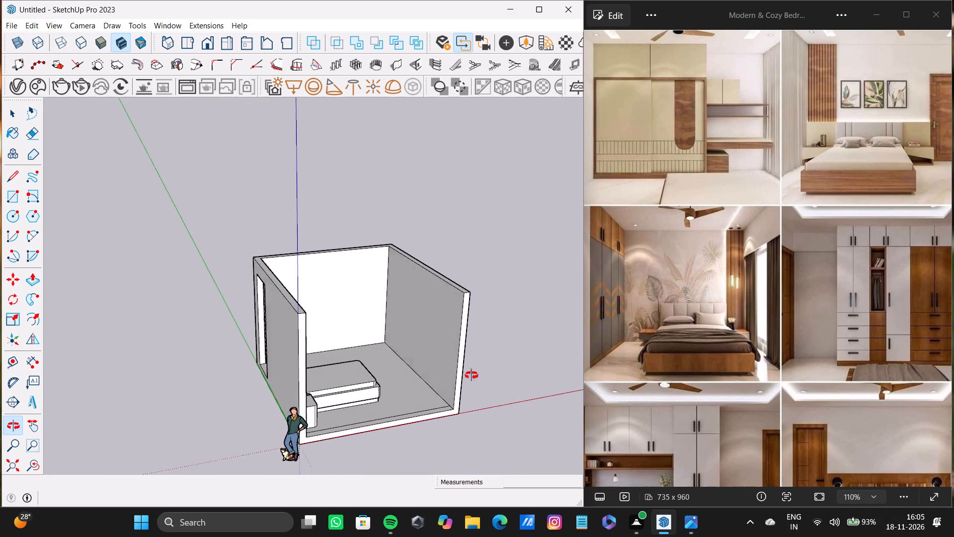
middle_click_drag(472, 375, 478, 377)
scroll(478, 377, "down", 1, "shift")
middle_click_drag(380, 312, 478, 375, "shift")
scroll(352, 320, "up", 8)
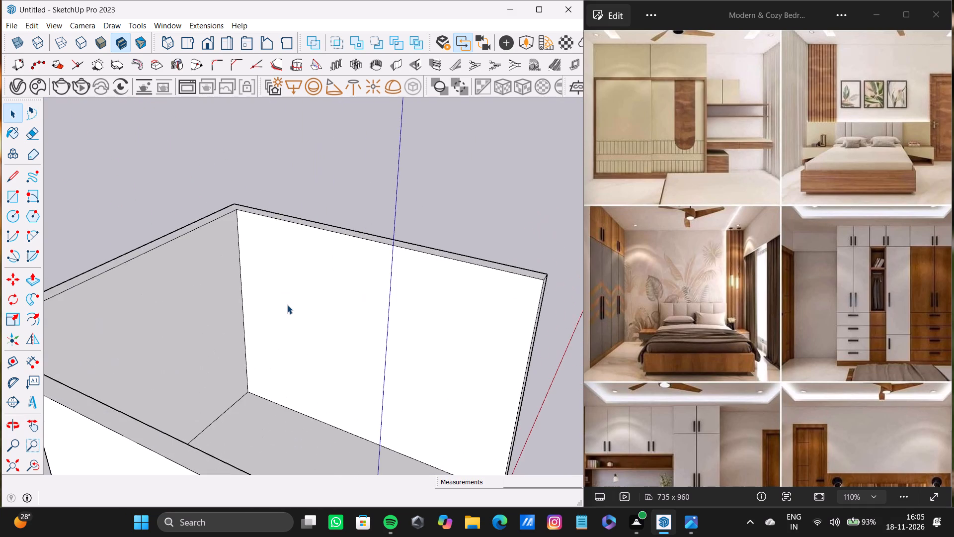
scroll(287, 305, "down", 5)
middle_click_drag(284, 307, 276, 309, "shift")
scroll(620, 161, "up", 7)
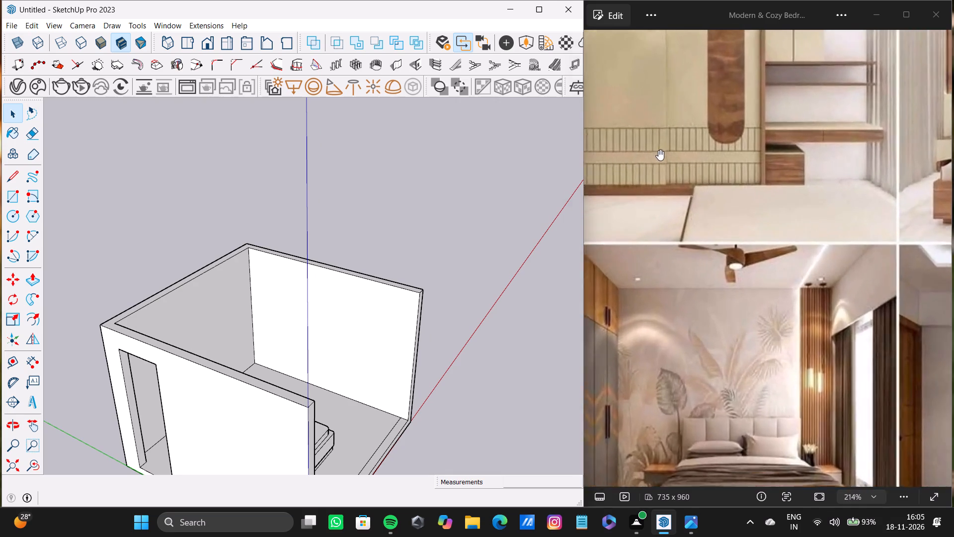
middle_click_drag(658, 150, 718, 324)
scroll(716, 322, "down", 1)
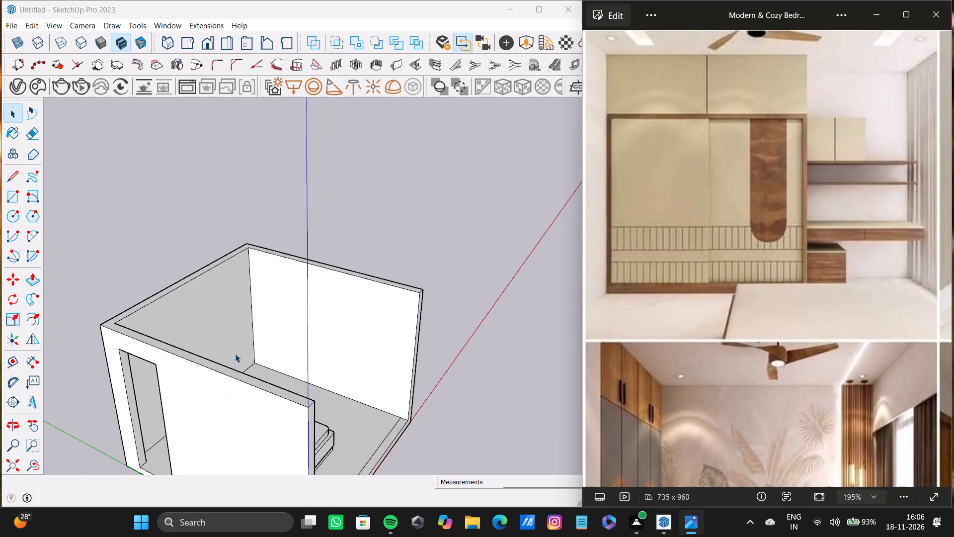
scroll(278, 278, "up", 2)
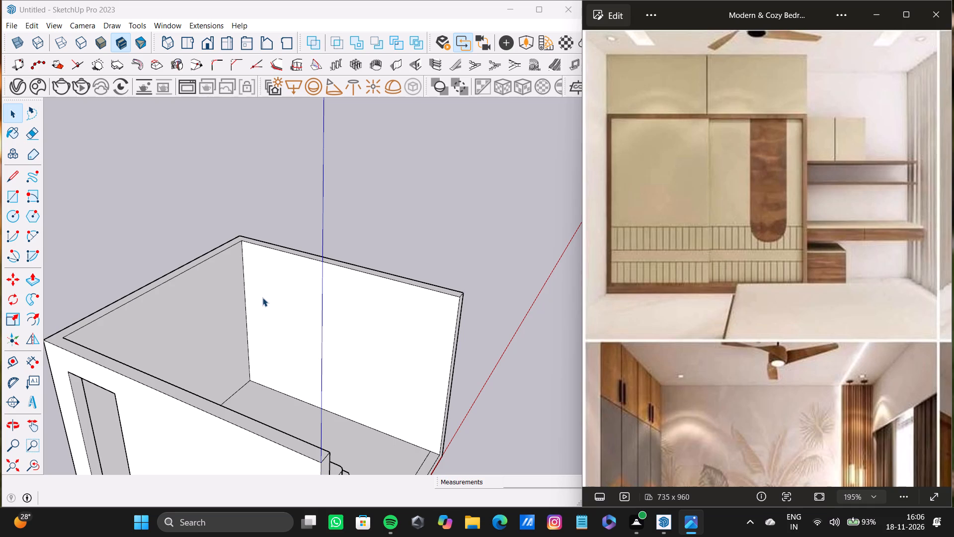
scroll(263, 295, "down", 3)
middle_click_drag(264, 296, 288, 344, "shift")
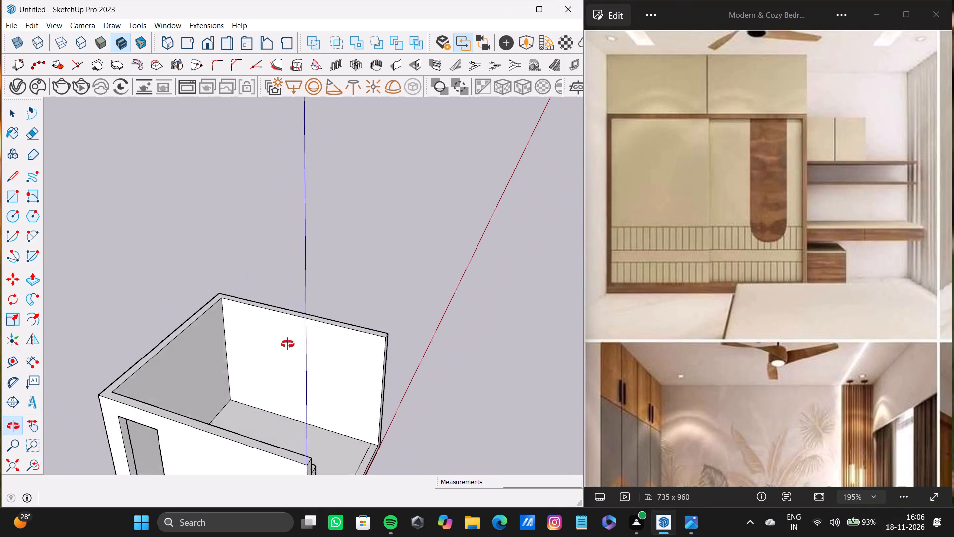
middle_click_drag(288, 344, 325, 352, "shift")
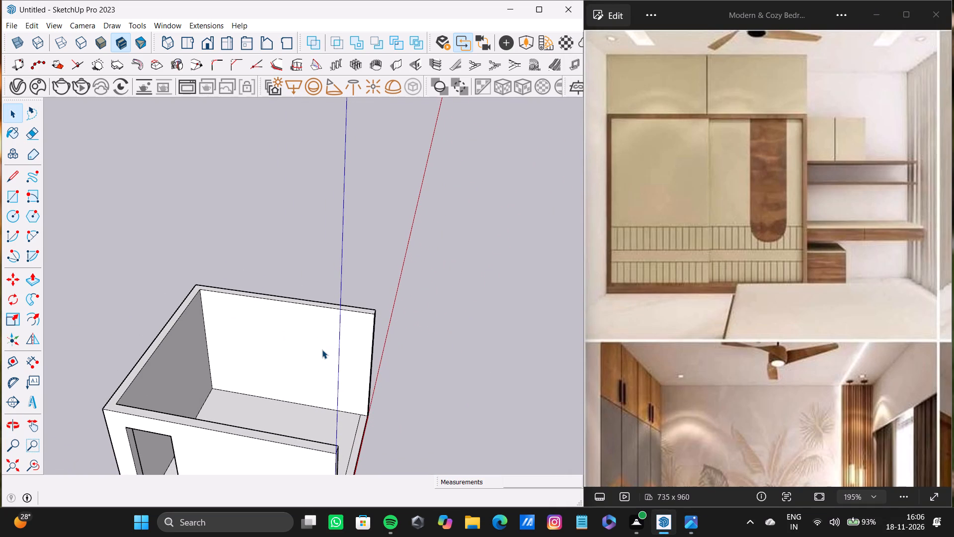
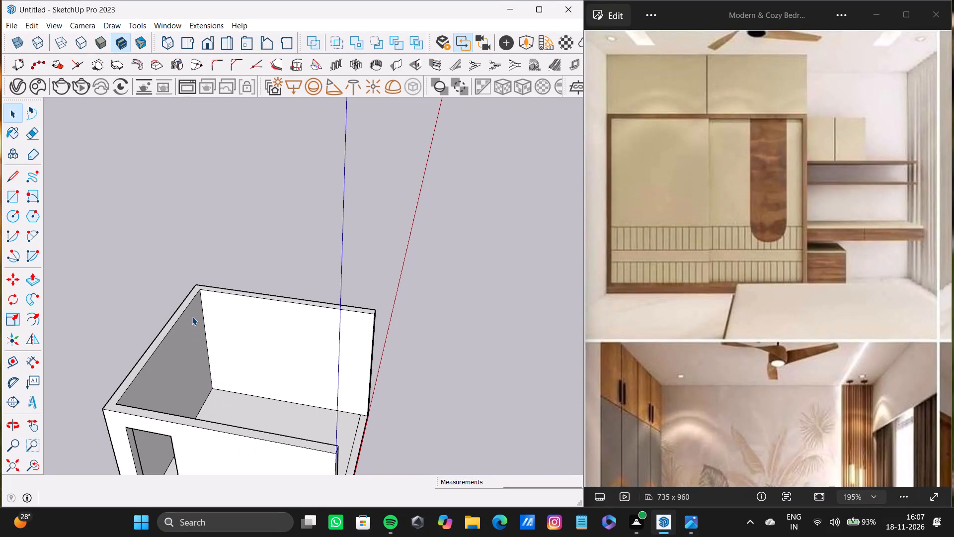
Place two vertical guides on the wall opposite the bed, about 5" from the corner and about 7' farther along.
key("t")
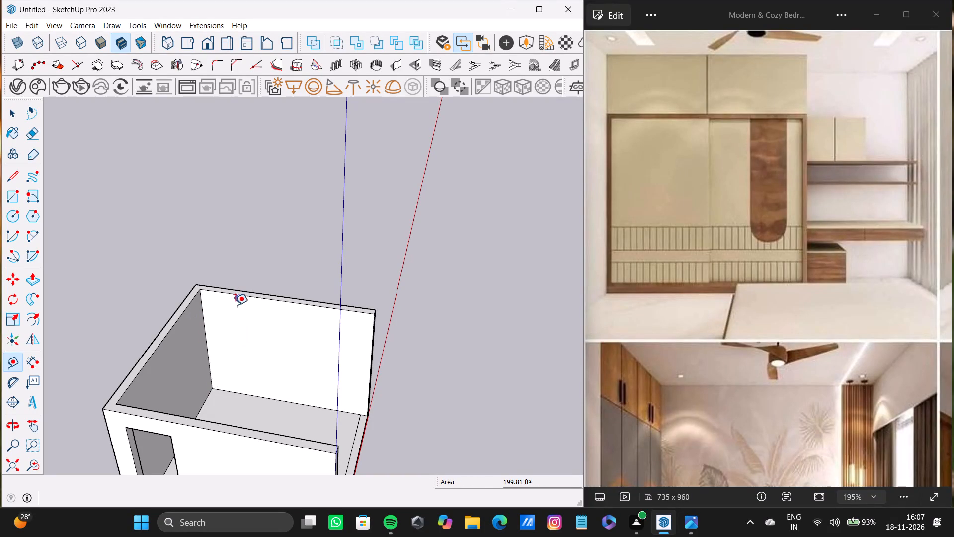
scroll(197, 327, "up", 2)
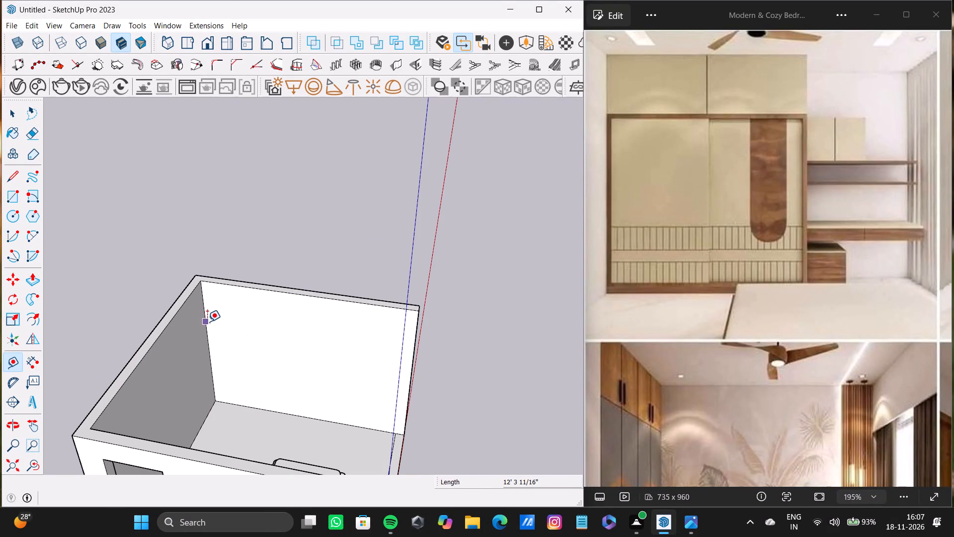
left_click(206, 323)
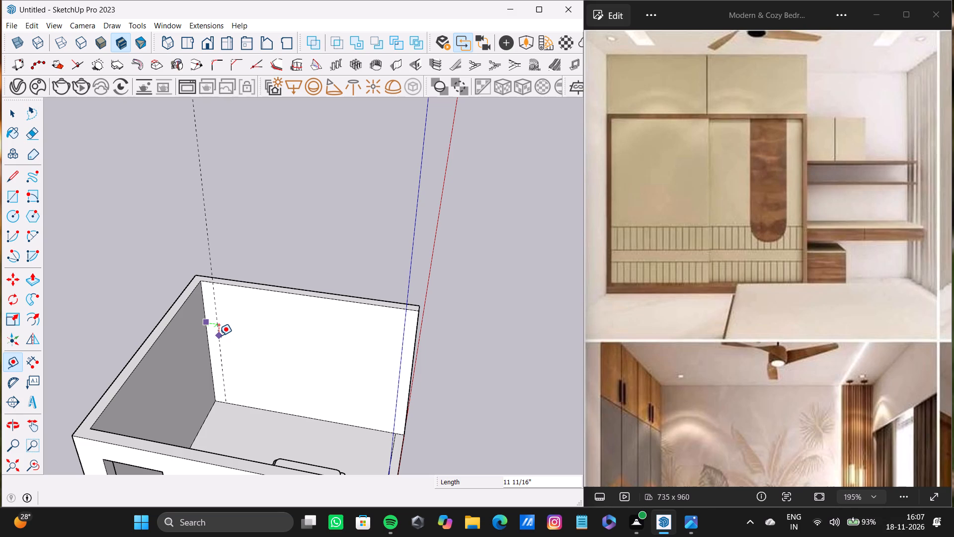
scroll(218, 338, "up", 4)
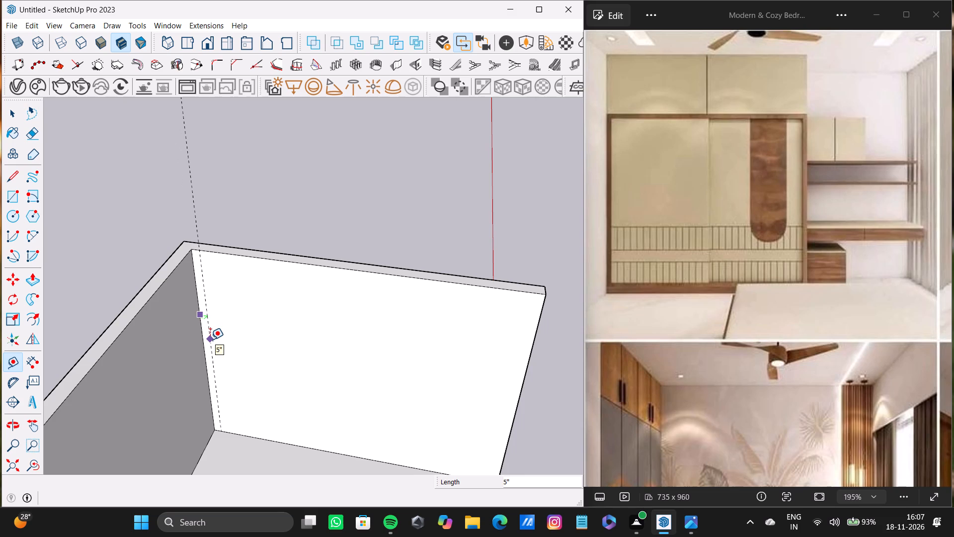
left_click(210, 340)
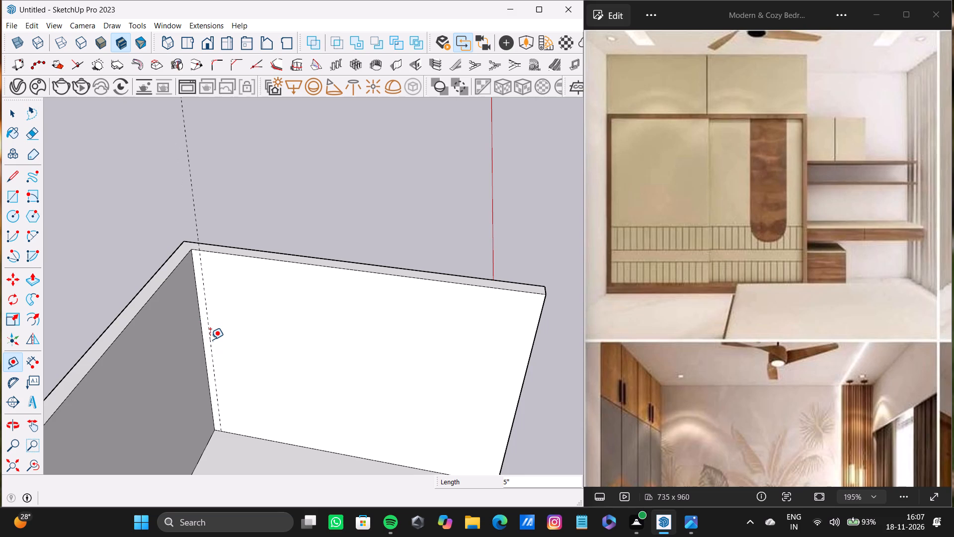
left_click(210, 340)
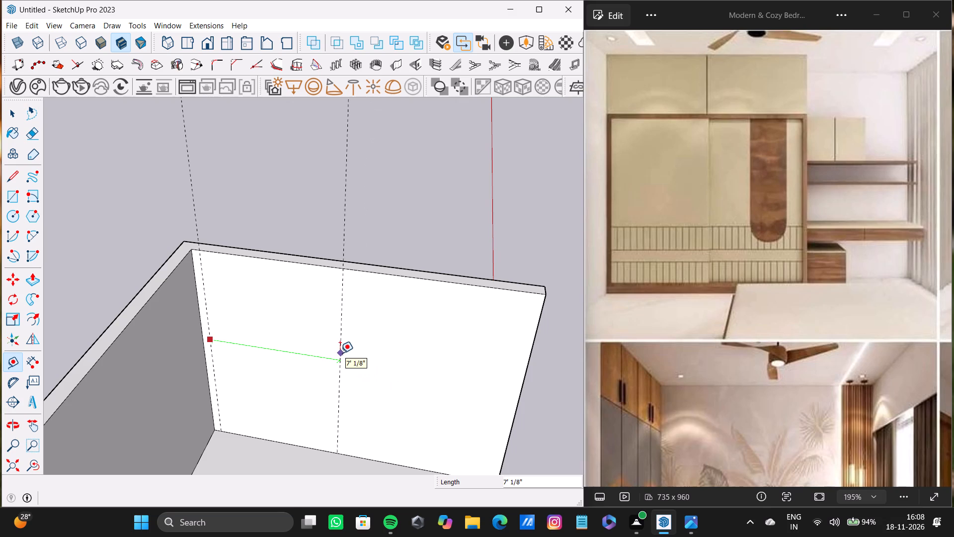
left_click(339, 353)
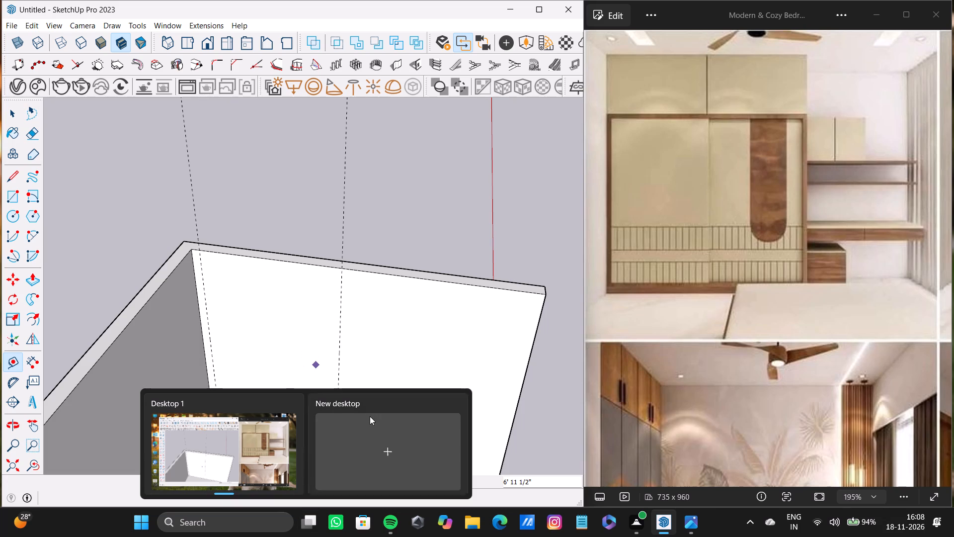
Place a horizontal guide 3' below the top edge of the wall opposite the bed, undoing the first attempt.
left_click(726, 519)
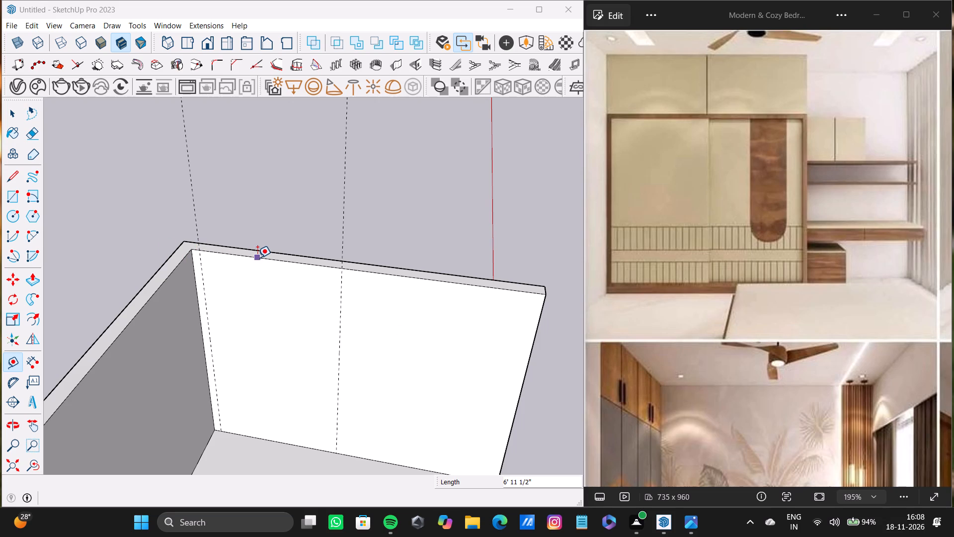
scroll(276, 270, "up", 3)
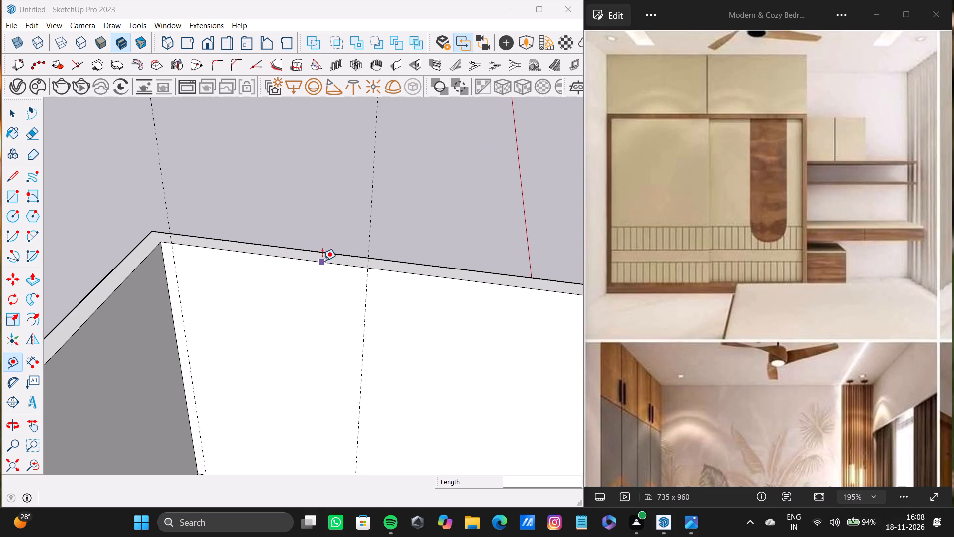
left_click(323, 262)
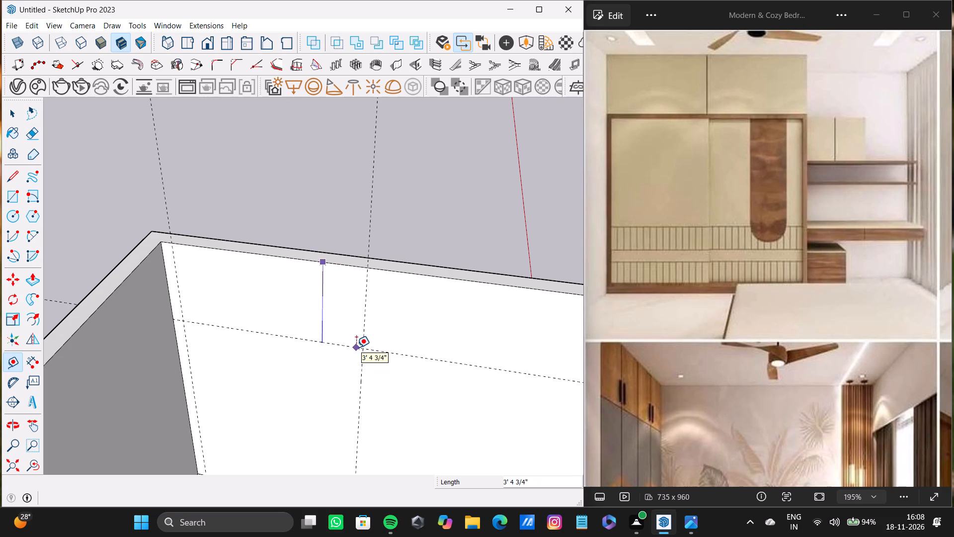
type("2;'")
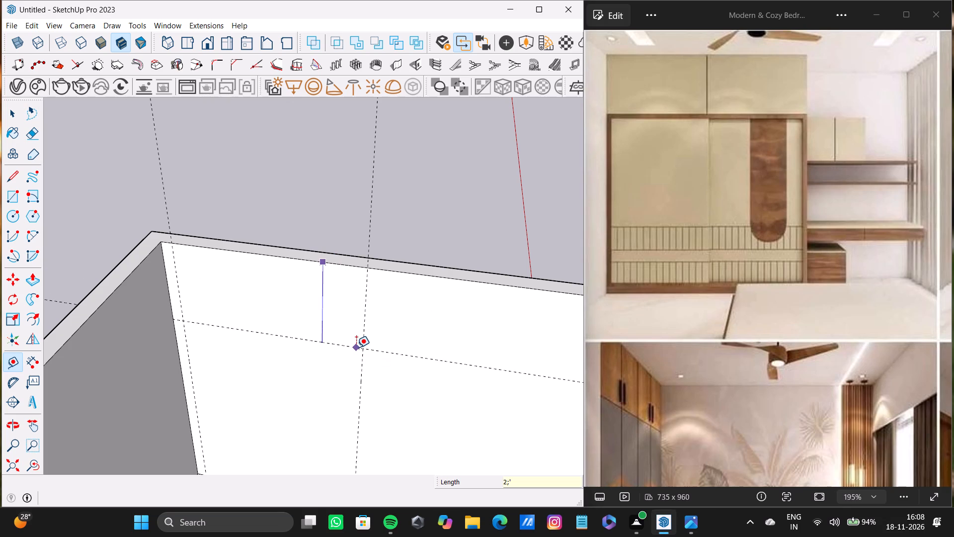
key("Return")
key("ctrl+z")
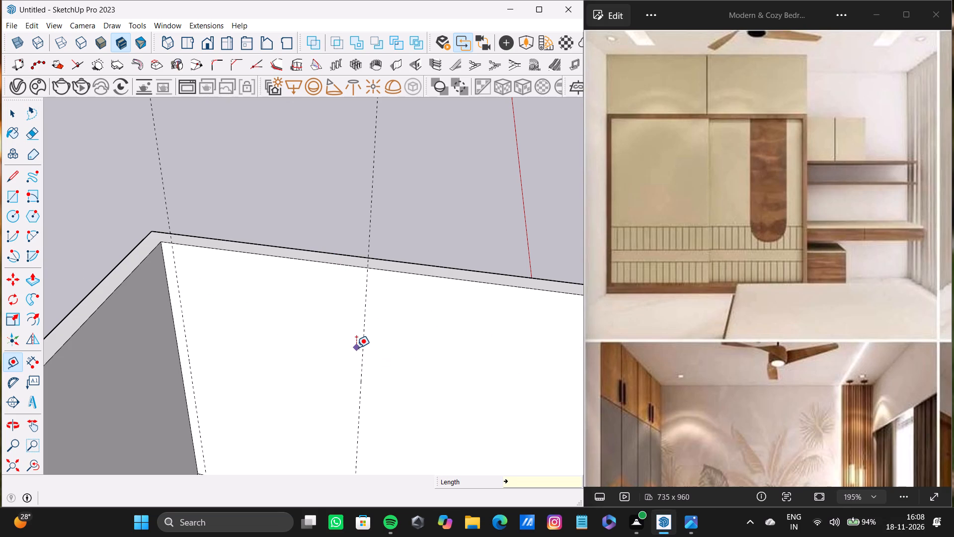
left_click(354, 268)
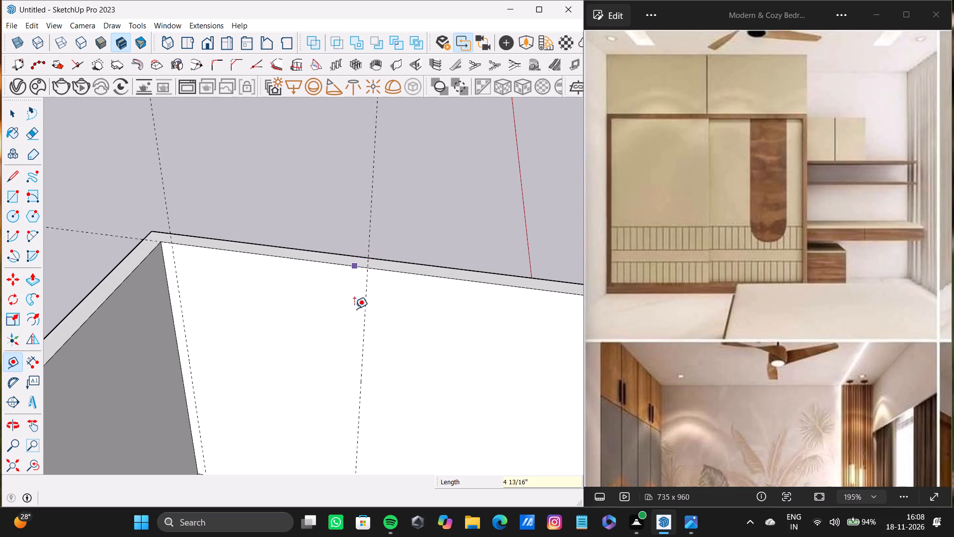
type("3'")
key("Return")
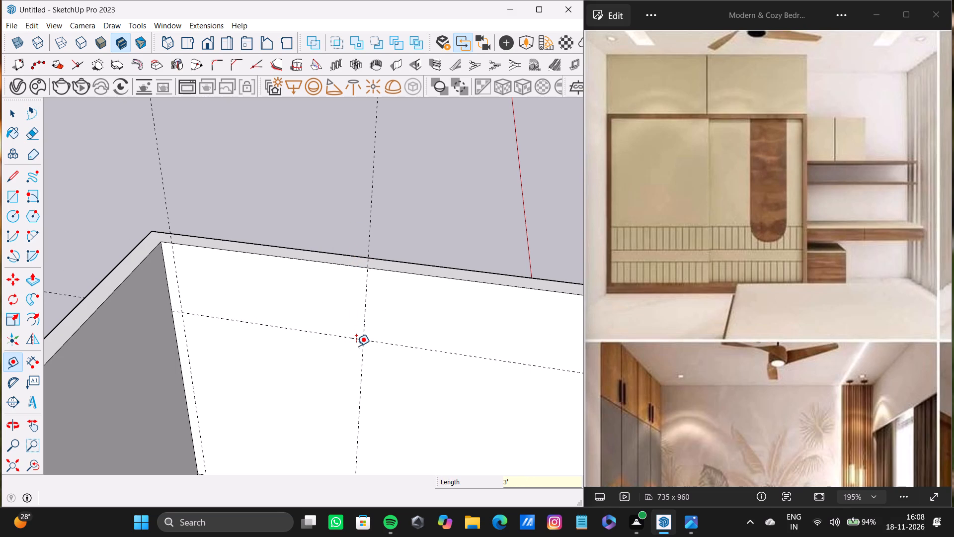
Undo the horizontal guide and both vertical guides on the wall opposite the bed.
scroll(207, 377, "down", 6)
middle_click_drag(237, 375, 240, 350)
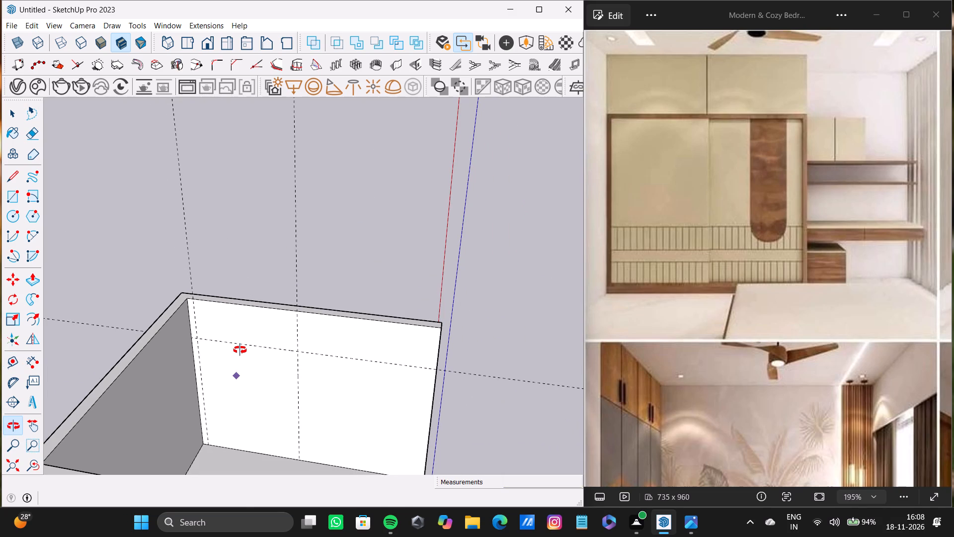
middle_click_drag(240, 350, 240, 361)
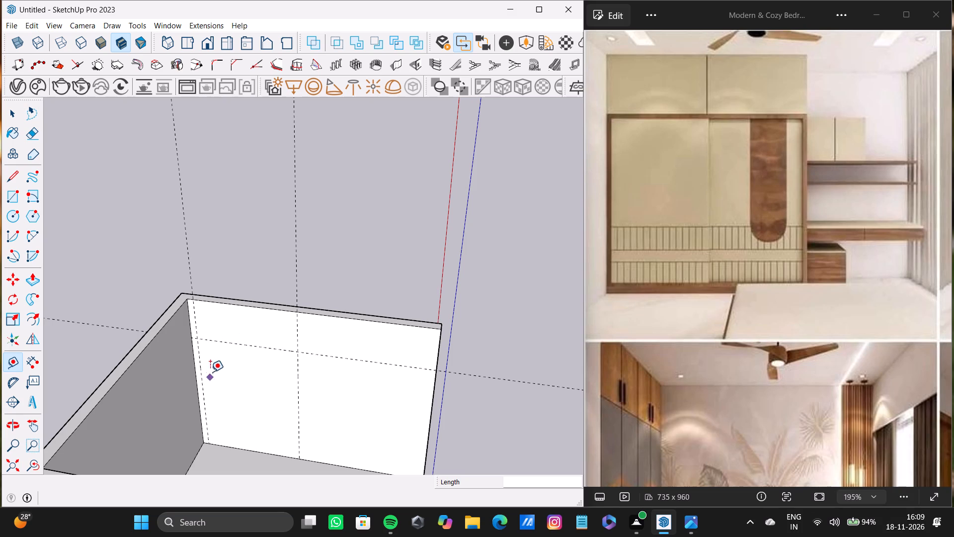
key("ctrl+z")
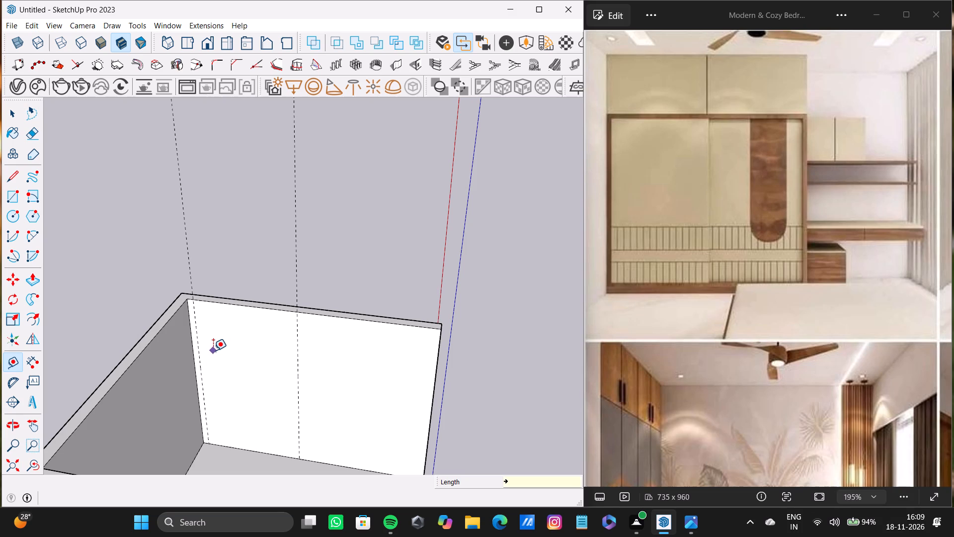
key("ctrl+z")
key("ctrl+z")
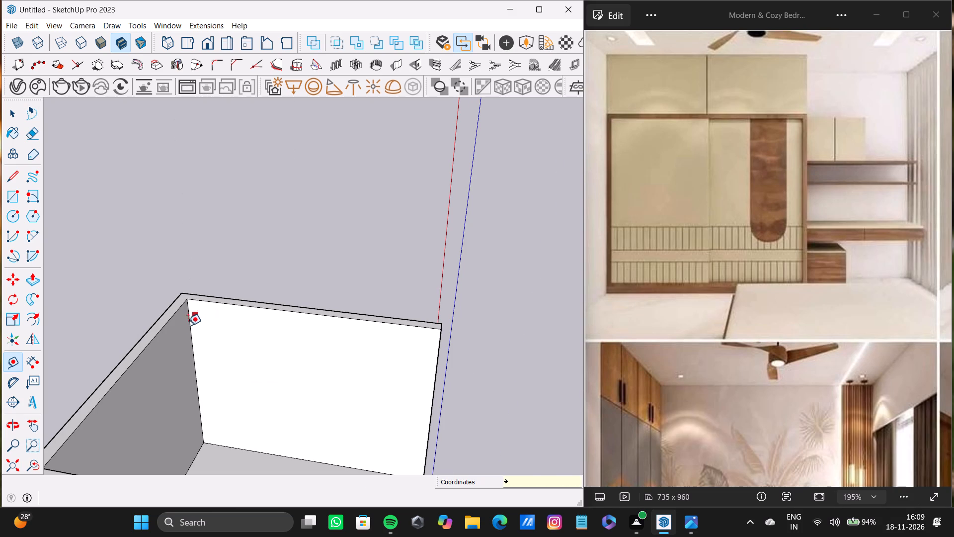
Place a vertical guide on the wall opposite the bed, about 7' 5 5/8" from its inner corner.
scroll(189, 323, "up", 8)
left_click(189, 282)
scroll(444, 392, "down", 9)
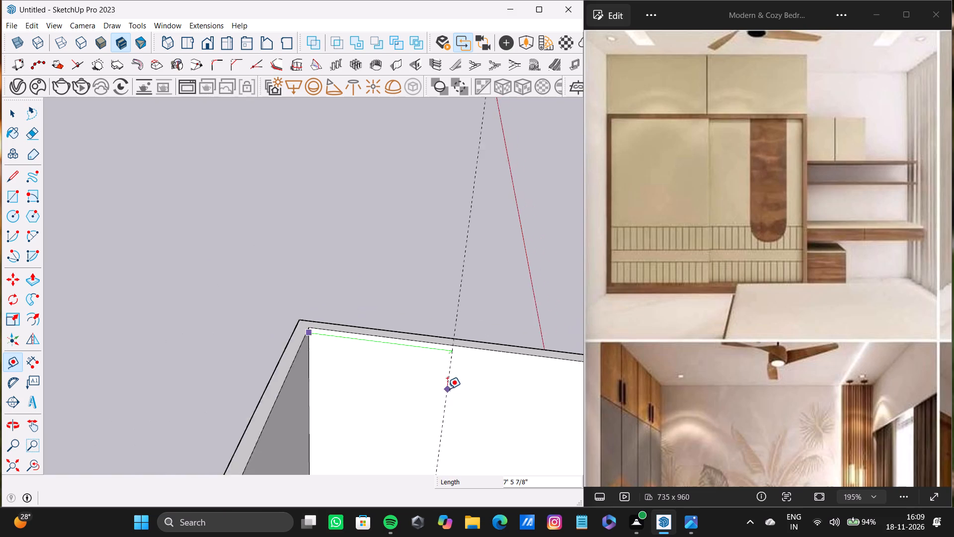
scroll(447, 389, "down", 4)
middle_click_drag(447, 389, 338, 308, "shift")
middle_click_drag(332, 315, 304, 351)
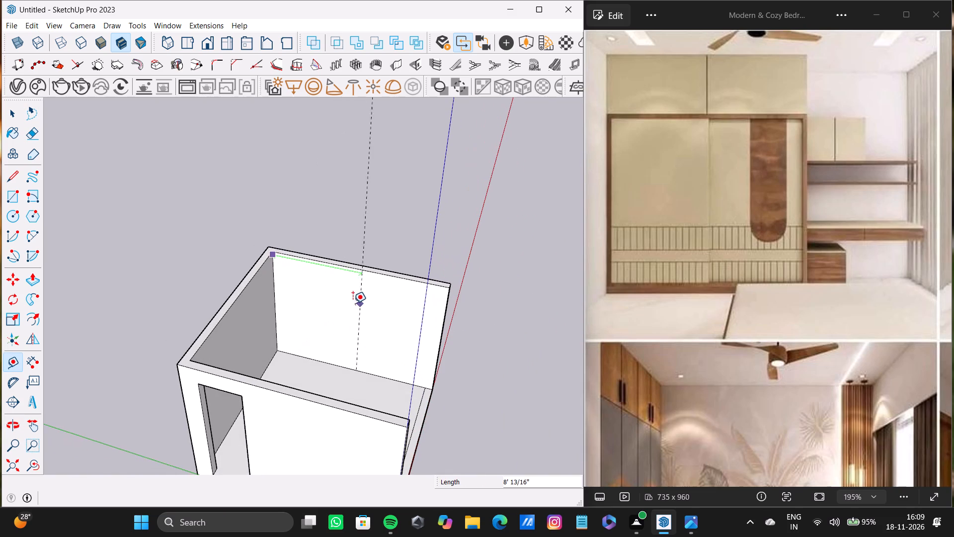
scroll(352, 303, "up", 1)
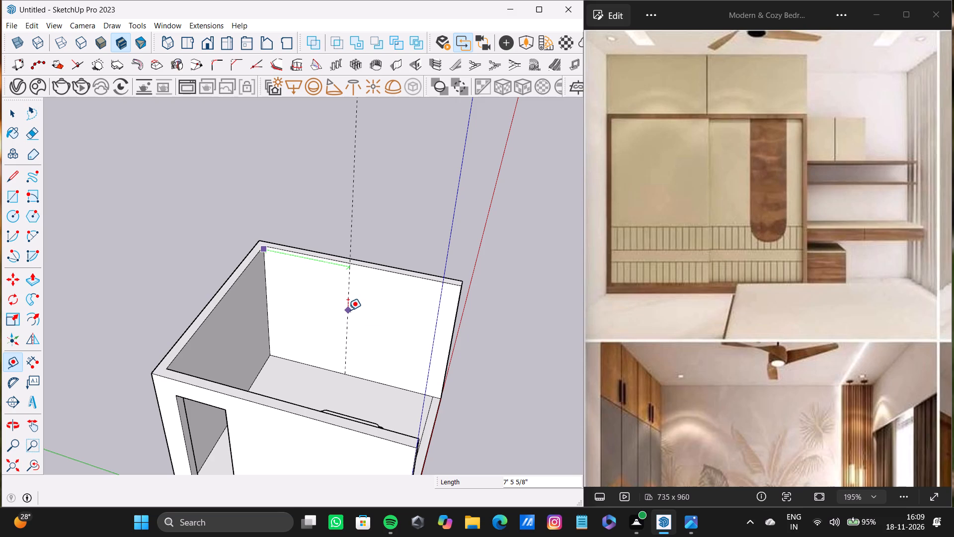
left_click(348, 310)
left_click(348, 310)
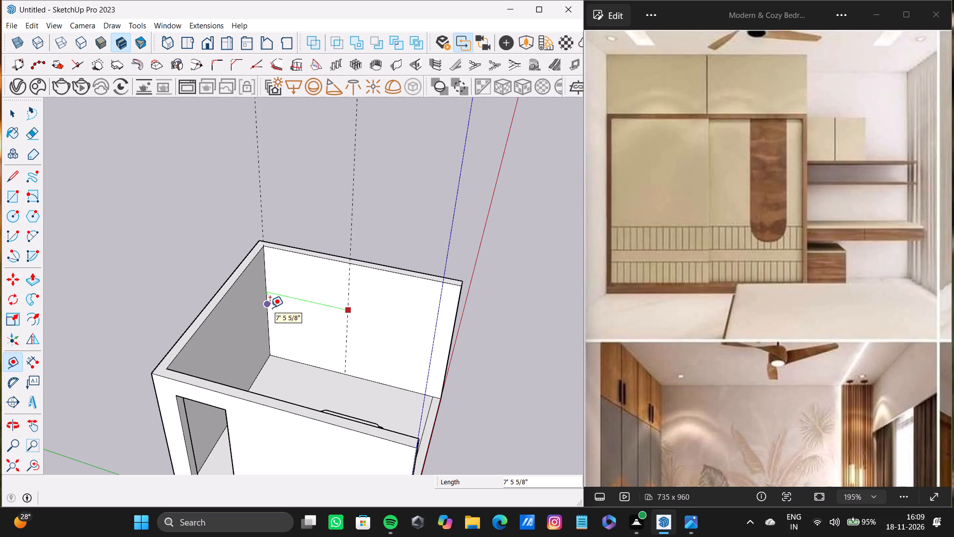
key("space")
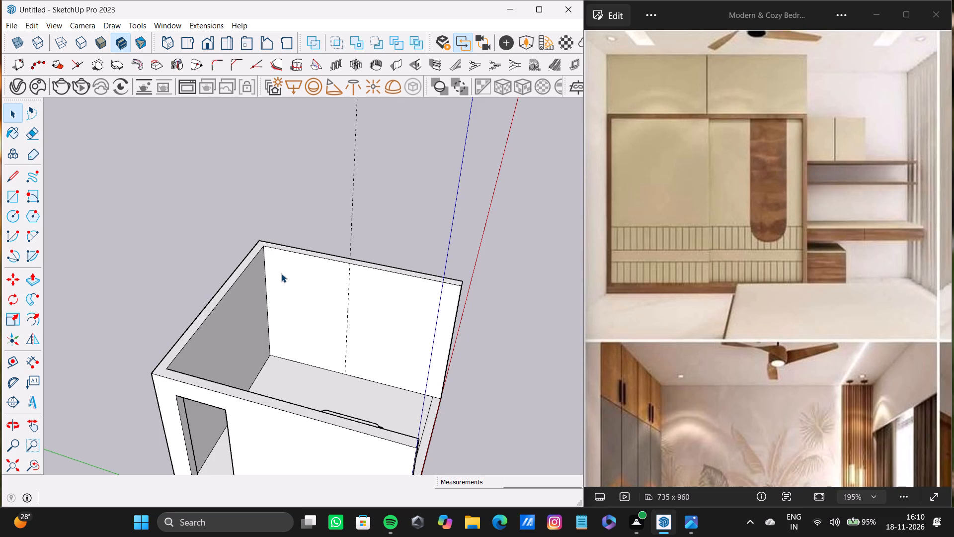
Place a horizontal guide on the same wall, about 3' 6" below its top edge.
key("t")
scroll(315, 269, "up", 4)
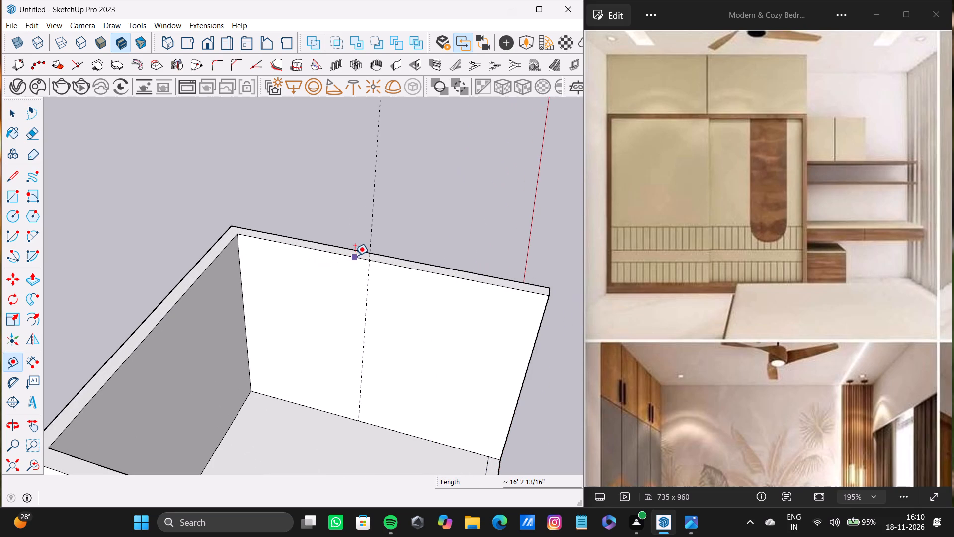
left_click(357, 257)
scroll(369, 328, "up", 1)
middle_click_drag(368, 329, 226, 198)
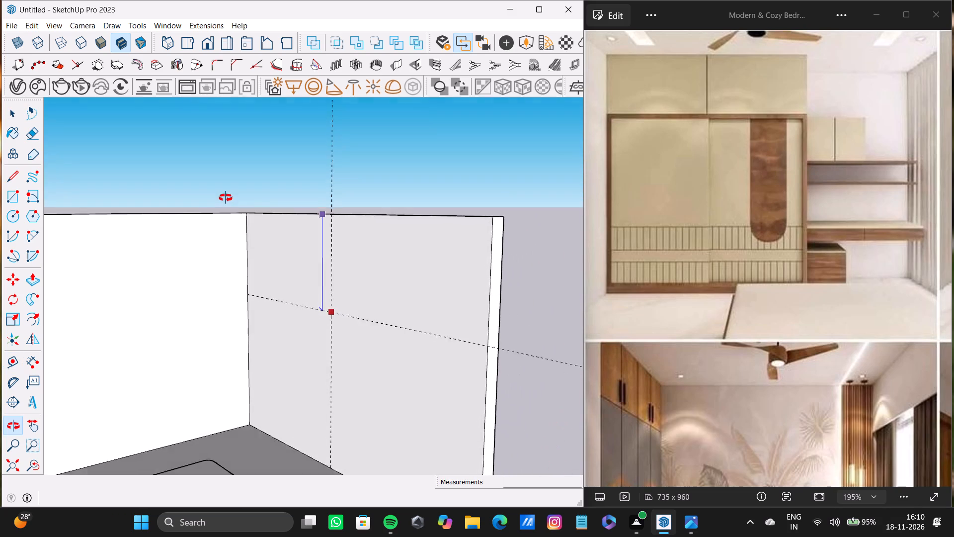
middle_click_drag(226, 198, 237, 192)
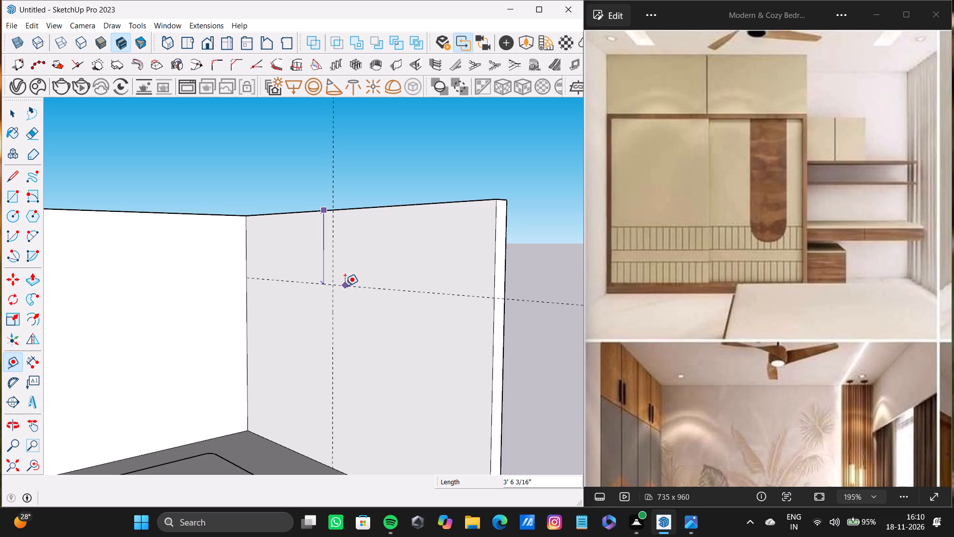
left_click(345, 286)
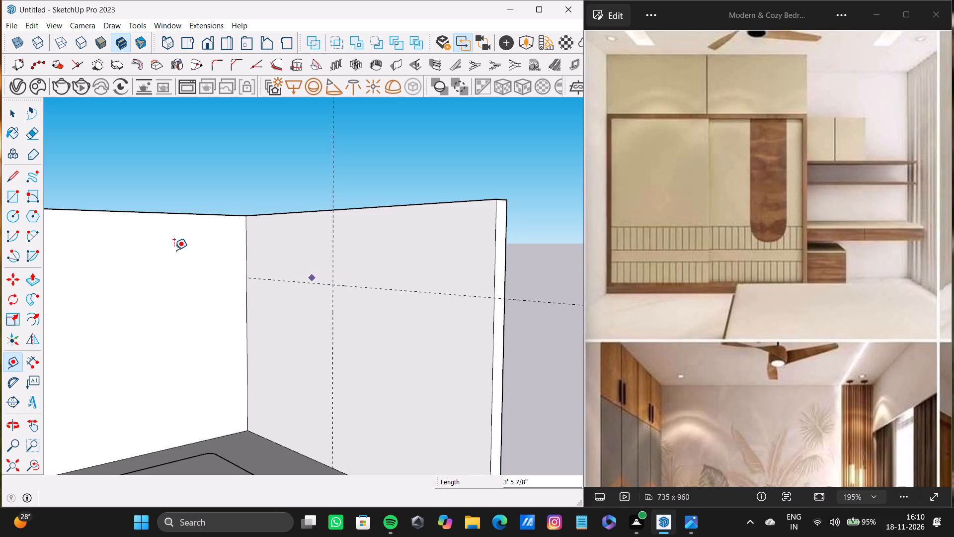
Place vertical guides along the wall's inner corner edge and about 1 1/4" away from it.
scroll(231, 267, "up", 6)
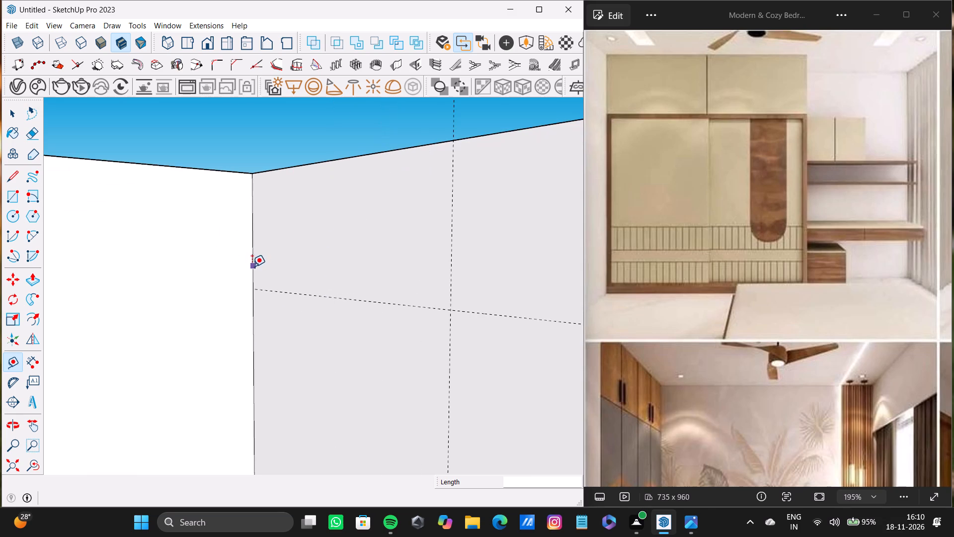
left_click(252, 267)
left_click(253, 318)
scroll(271, 249, "up", 4)
middle_click_drag(271, 236, 349, 364)
scroll(291, 268, "up", 4)
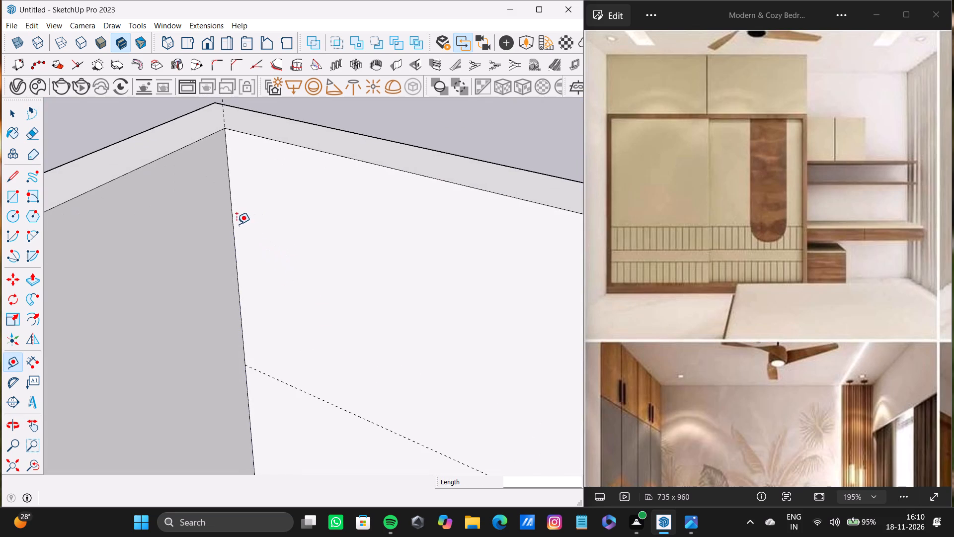
left_click(230, 229)
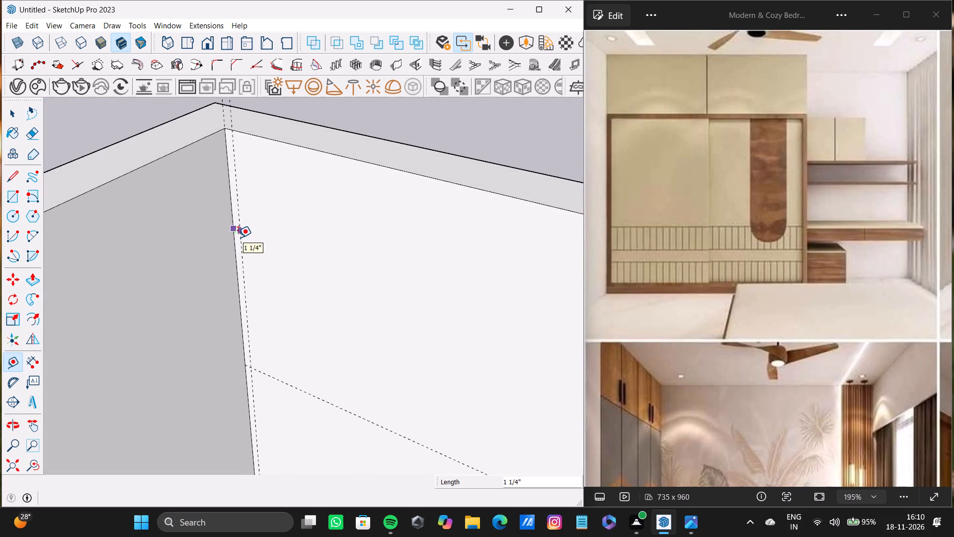
left_click(238, 238)
scroll(239, 239, "down", 16)
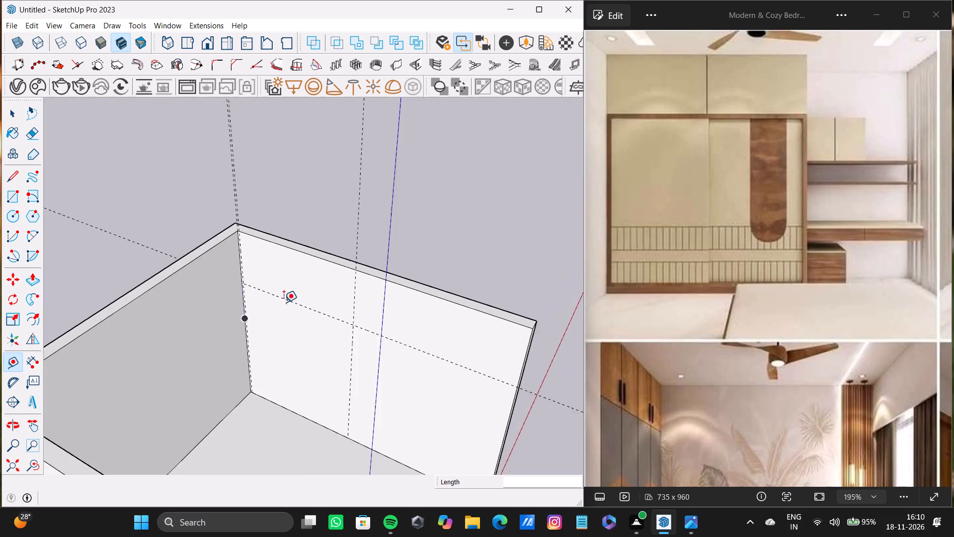
middle_click_drag(284, 302, 345, 282)
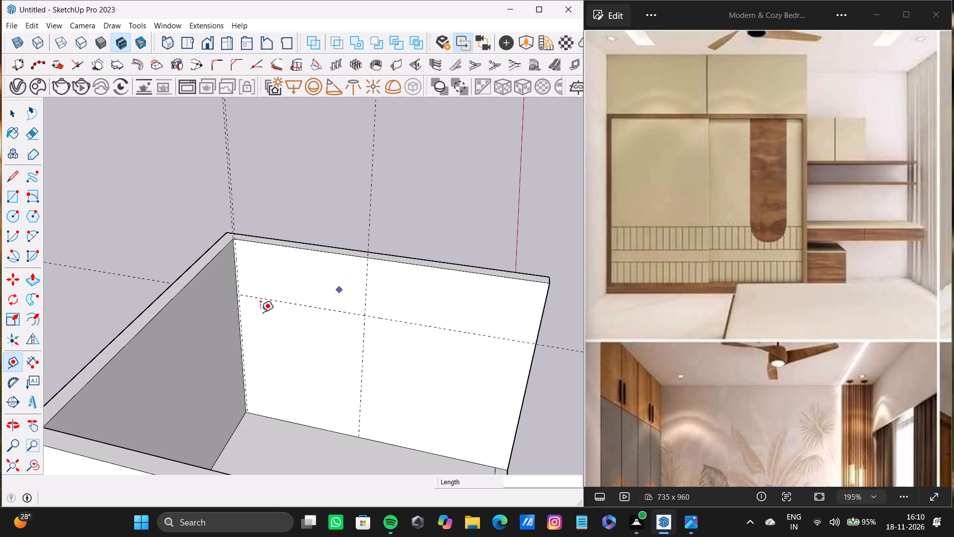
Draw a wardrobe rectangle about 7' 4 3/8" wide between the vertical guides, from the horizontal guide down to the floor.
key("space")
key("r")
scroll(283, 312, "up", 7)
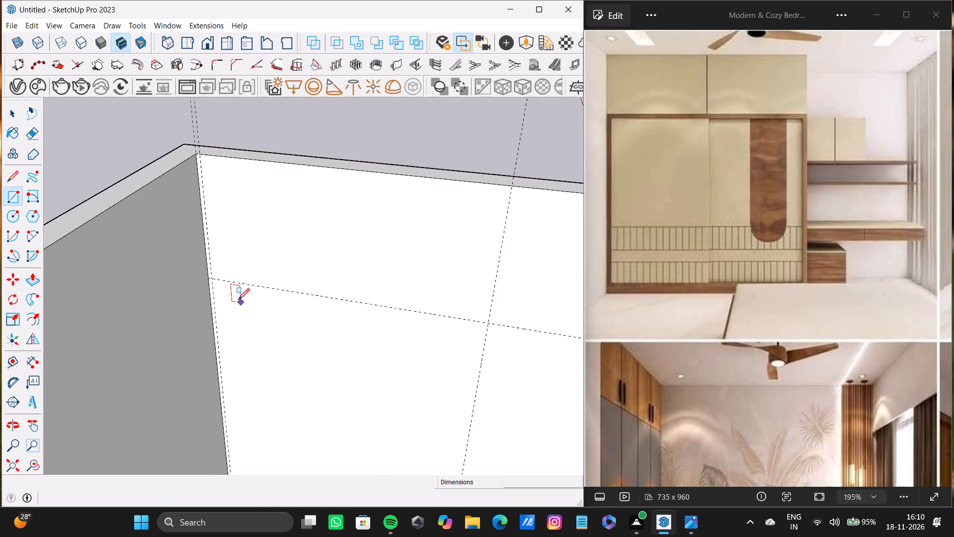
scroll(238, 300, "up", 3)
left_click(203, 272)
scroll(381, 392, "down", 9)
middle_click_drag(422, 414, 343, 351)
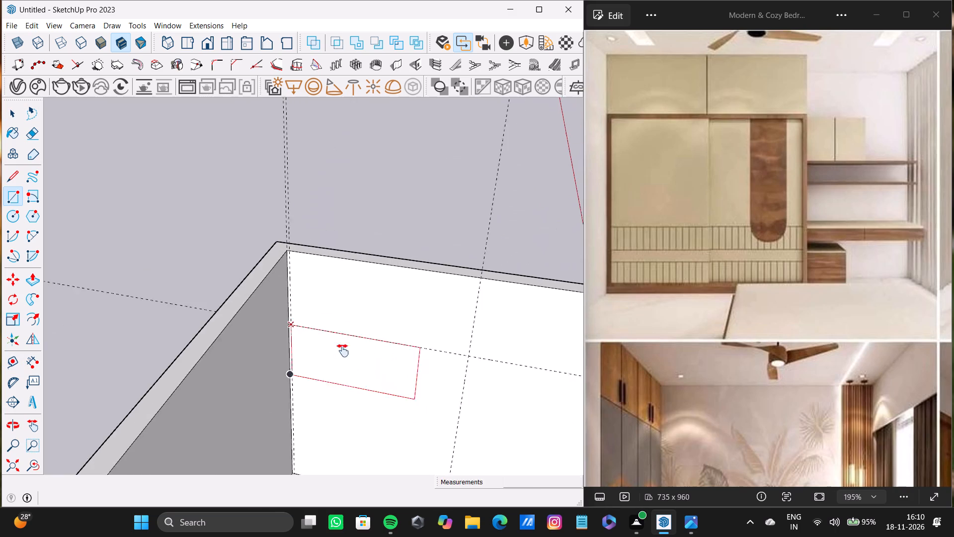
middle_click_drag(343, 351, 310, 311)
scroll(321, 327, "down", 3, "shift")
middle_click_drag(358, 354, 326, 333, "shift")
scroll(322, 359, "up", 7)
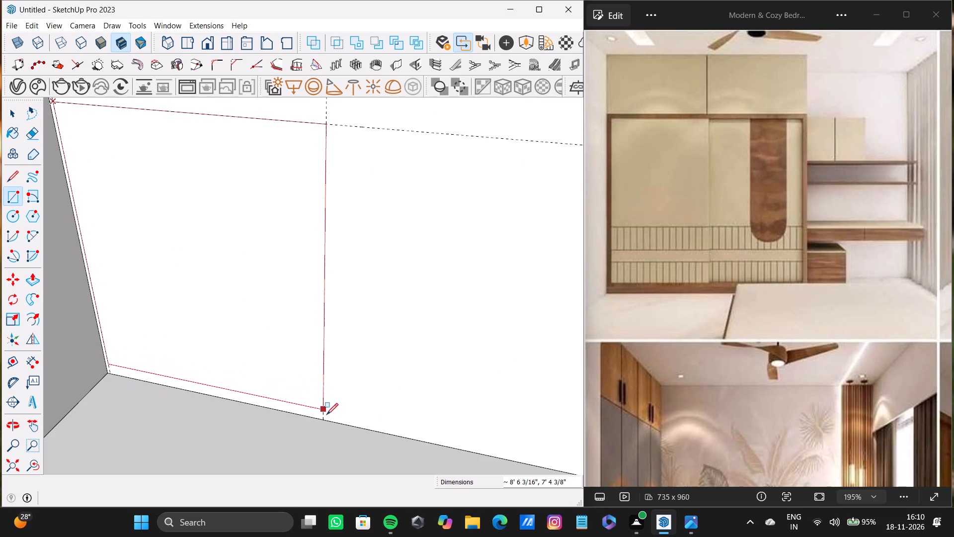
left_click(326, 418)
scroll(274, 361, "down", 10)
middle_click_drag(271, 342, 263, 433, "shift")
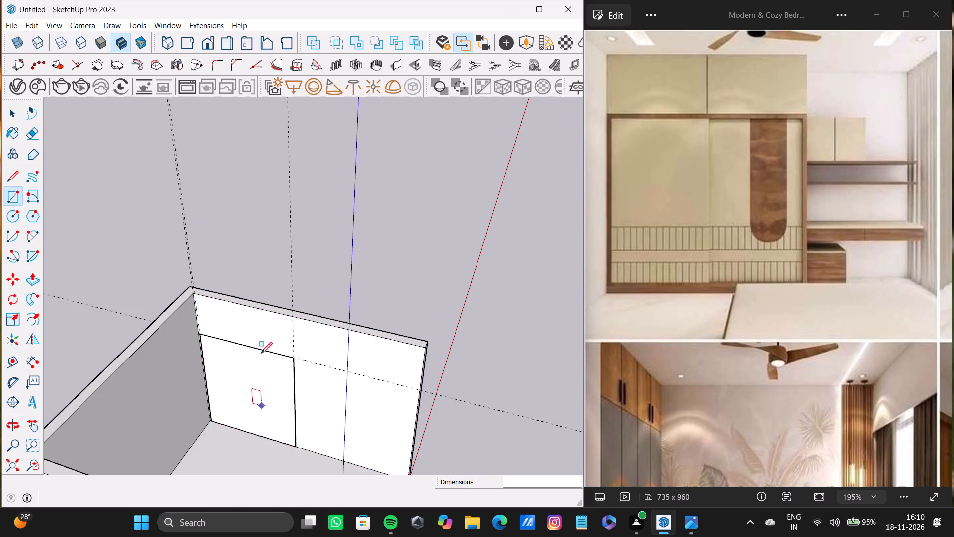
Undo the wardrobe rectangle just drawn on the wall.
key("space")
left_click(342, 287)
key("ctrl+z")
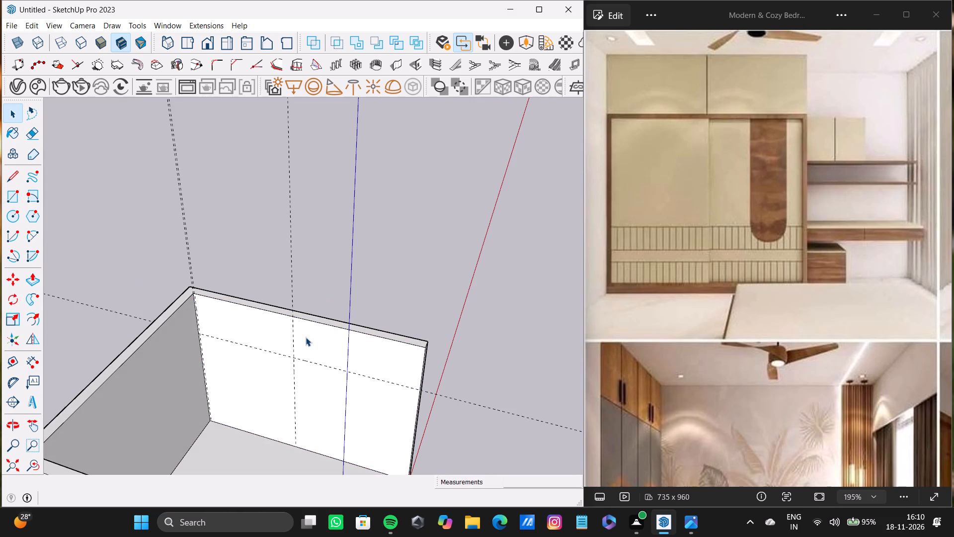
Open the room walls for editing and draw the wardrobe rectangle on the wall face, about 7' 4 3/8" wide, from the horizontal guide to the floor.
key("space")
double_click(306, 337)
left_click(306, 336)
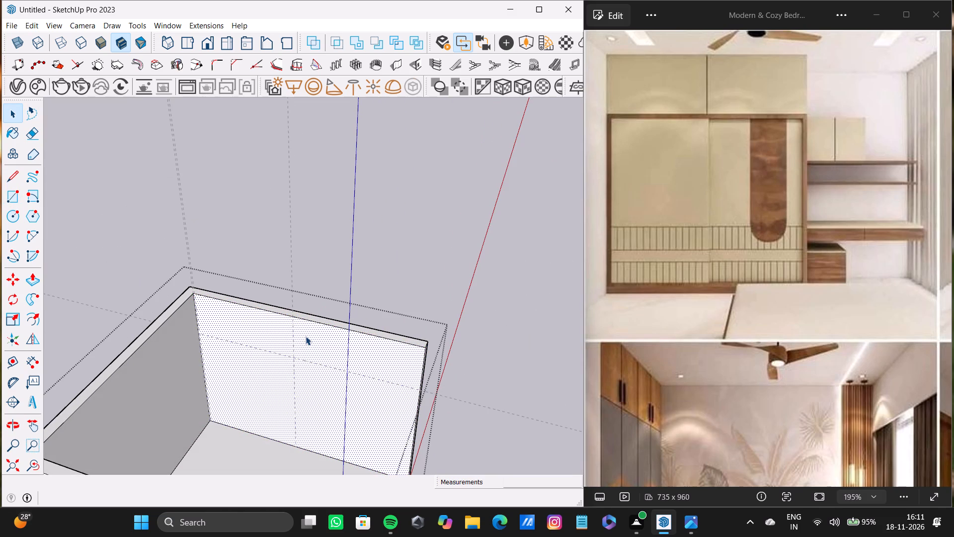
key("r")
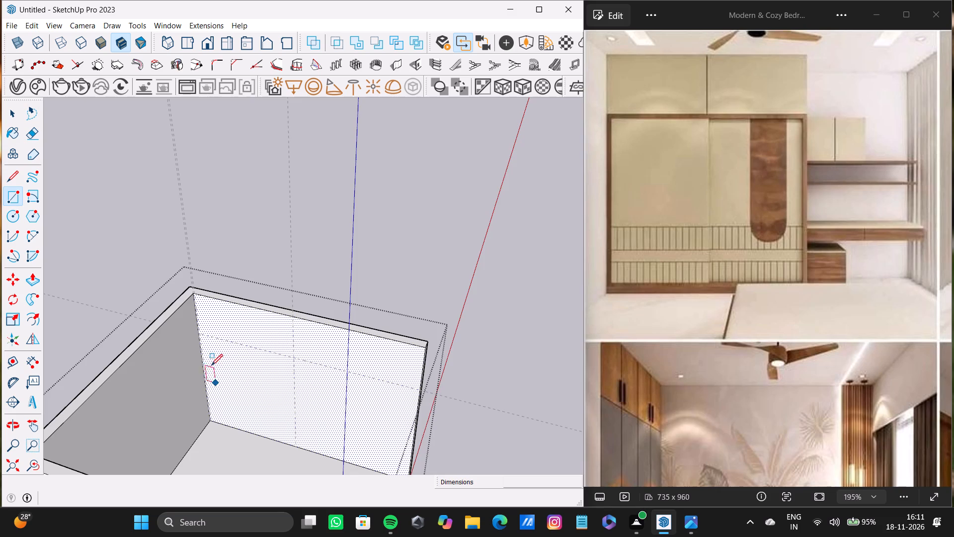
scroll(215, 360, "up", 11)
middle_click_drag(211, 339, 231, 307)
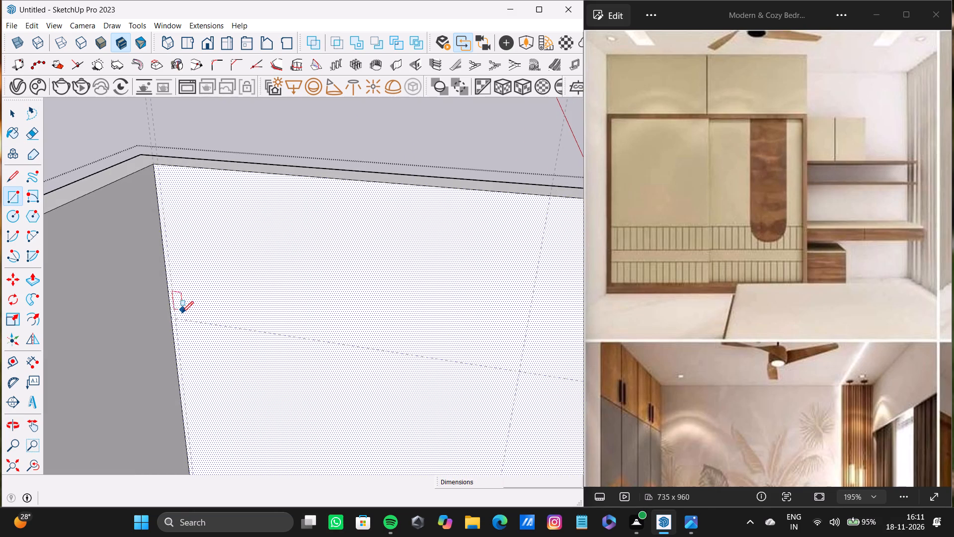
scroll(174, 319, "up", 8)
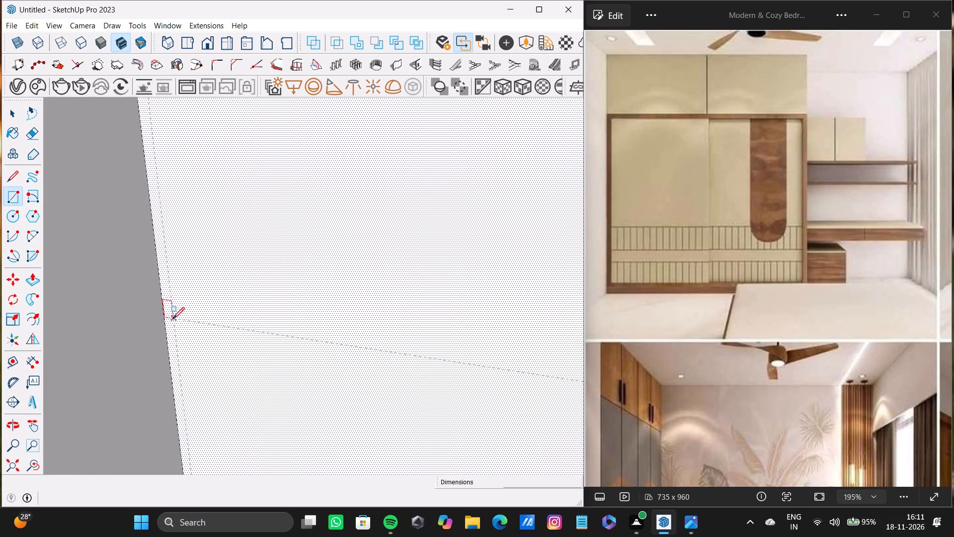
left_click(173, 319)
scroll(378, 429, "down", 8)
middle_click_drag(382, 423, 166, 260, "shift")
scroll(252, 277, "down", 6, "shift")
middle_click_drag(255, 299, 205, 214, "shift")
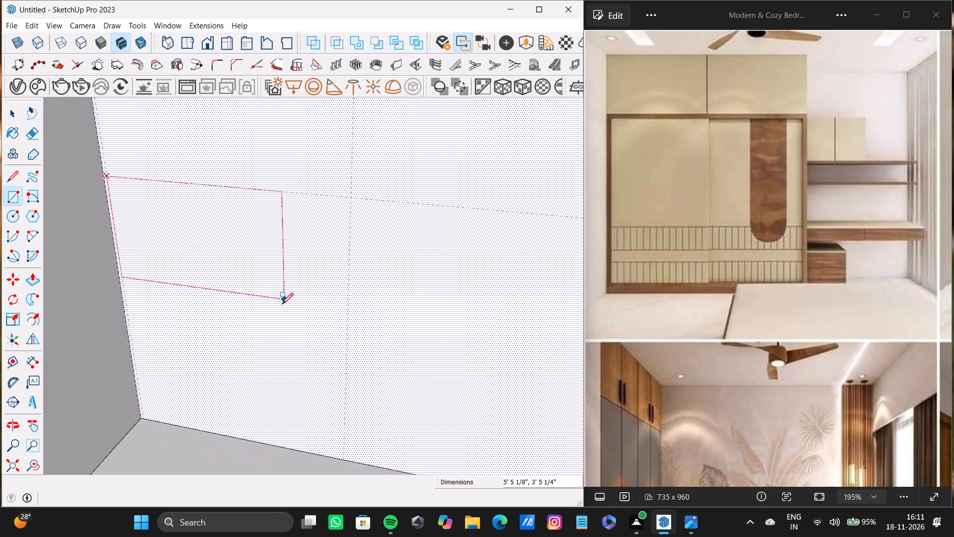
middle_click_drag(281, 303, 276, 256)
scroll(276, 252, "down", 1, "shift")
middle_click_drag(333, 312, 284, 349)
scroll(310, 379, "up", 4)
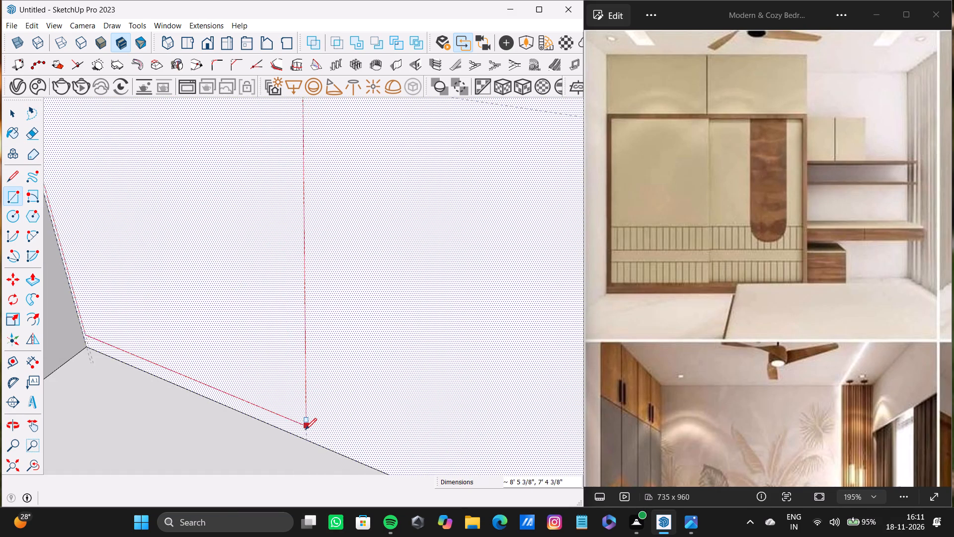
left_click(306, 438)
scroll(293, 373, "down", 10)
middle_click_drag(288, 343, 474, 441)
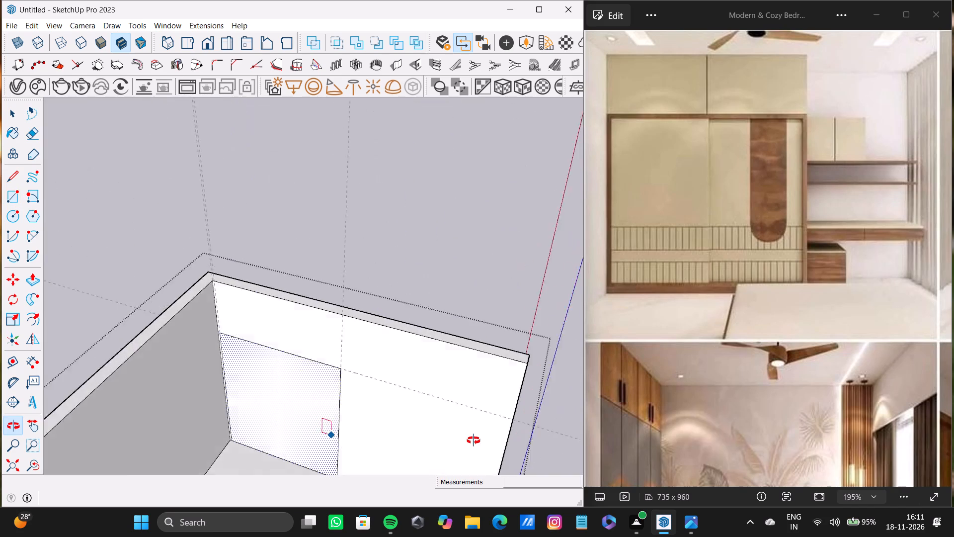
middle_click_drag(474, 441, 385, 441)
key("space")
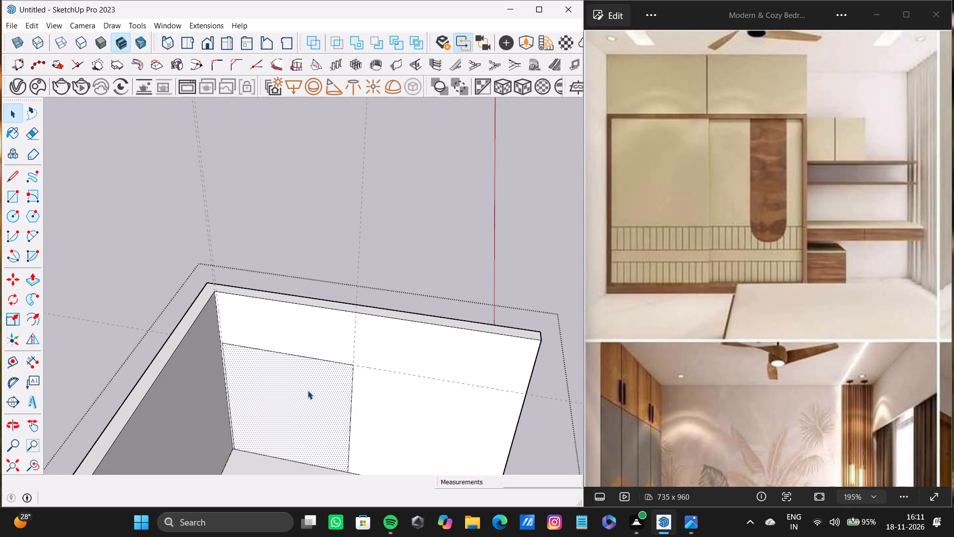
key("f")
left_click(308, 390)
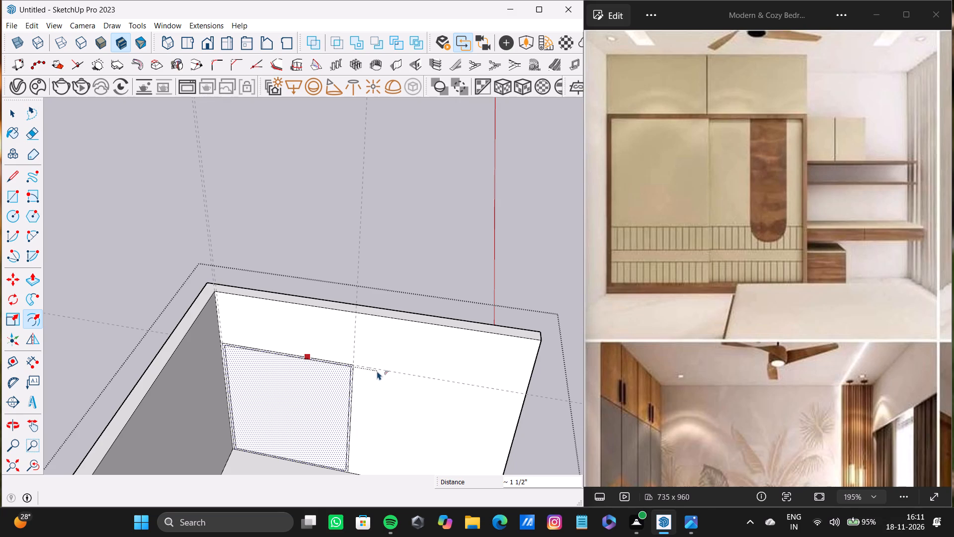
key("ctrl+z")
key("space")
Push/Pull the wardrobe rectangle out from the wall into the room, to a total depth of about 2' 5 3/4".
left_click(330, 384)
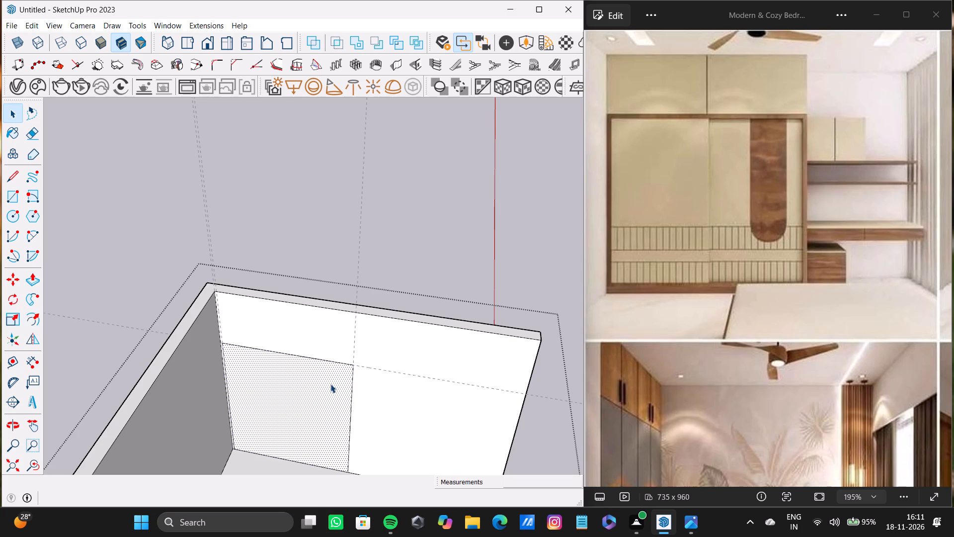
key("p")
left_click_drag(330, 386, 330, 400)
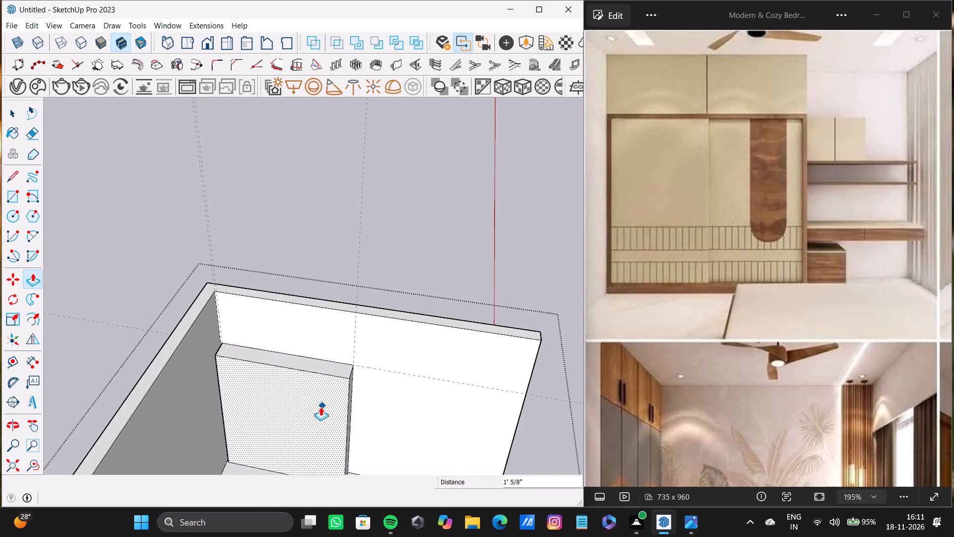
scroll(320, 407, "down", 3)
middle_click_drag(320, 407, 123, 228, "shift")
scroll(366, 413, "up", 3)
middle_click_drag(368, 402, 316, 298, "shift")
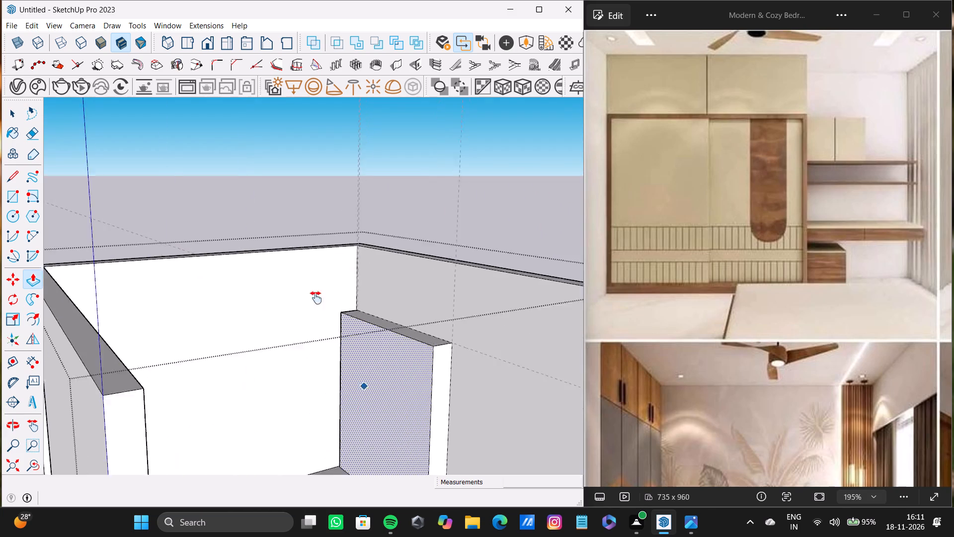
middle_click_drag(316, 298, 355, 332, "shift")
left_click_drag(371, 296, 360, 297)
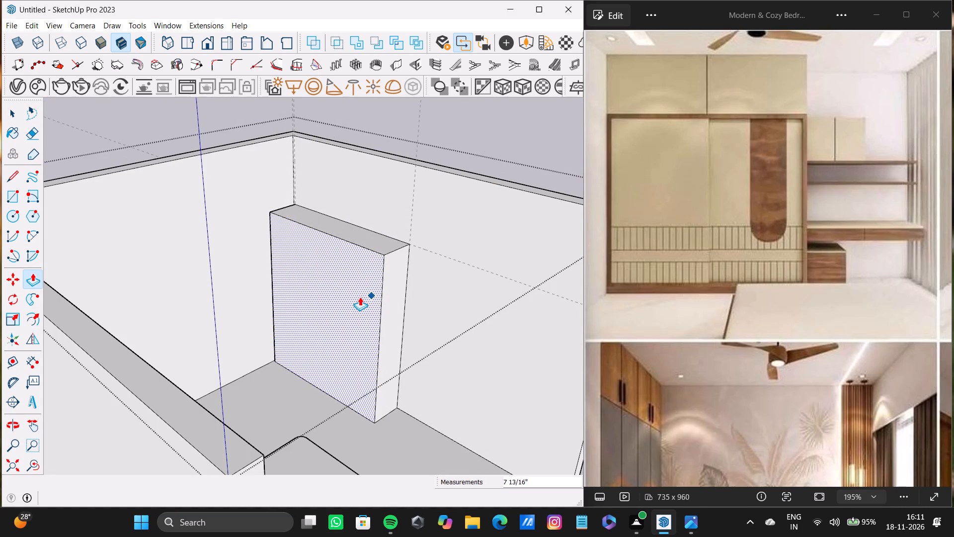
left_click_drag(360, 297, 351, 300)
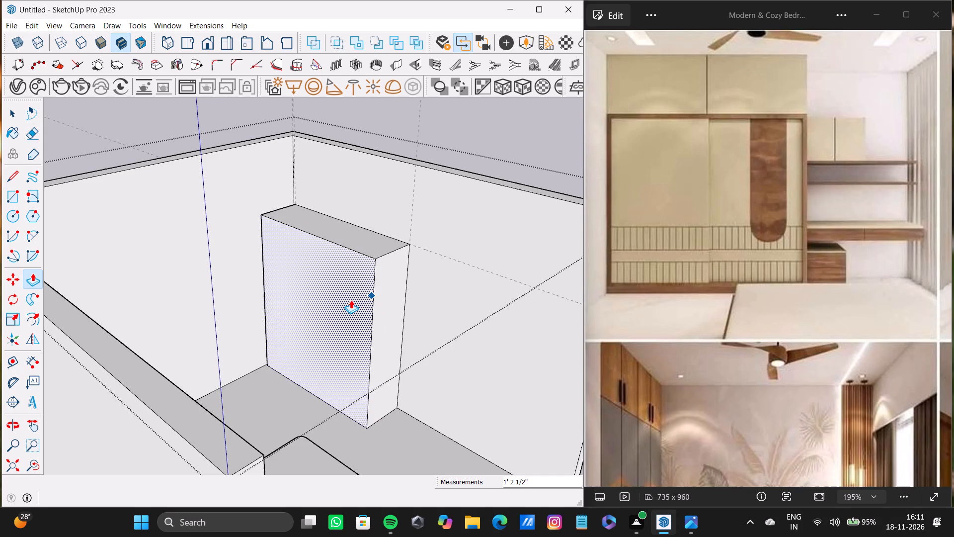
left_click_drag(351, 300, 348, 301)
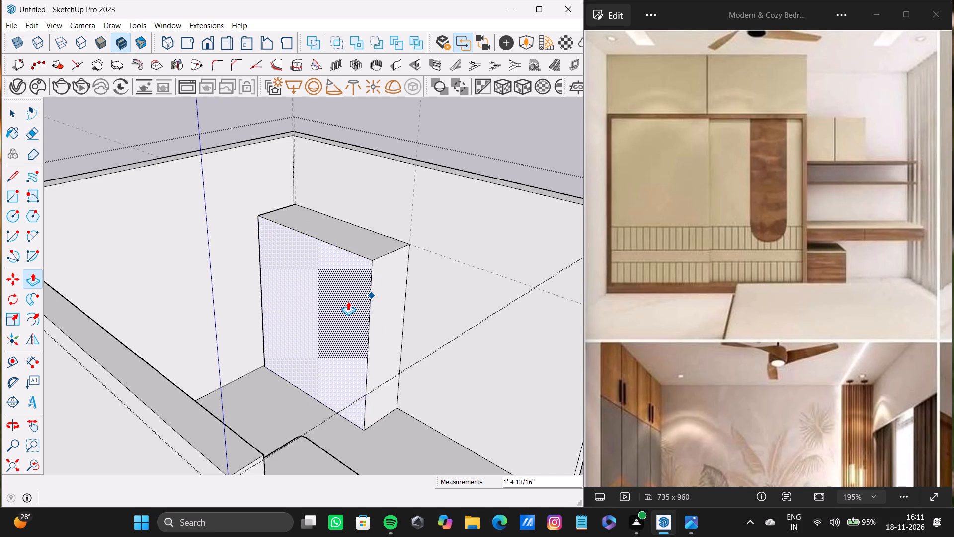
left_click_drag(348, 301, 347, 301)
Draw a rectangle about 7' 4 3/8" wide on the wall above the wardrobe block, from the wall's top edge down to the block.
scroll(347, 310, "down", 3)
middle_click_drag(351, 311, 550, 223)
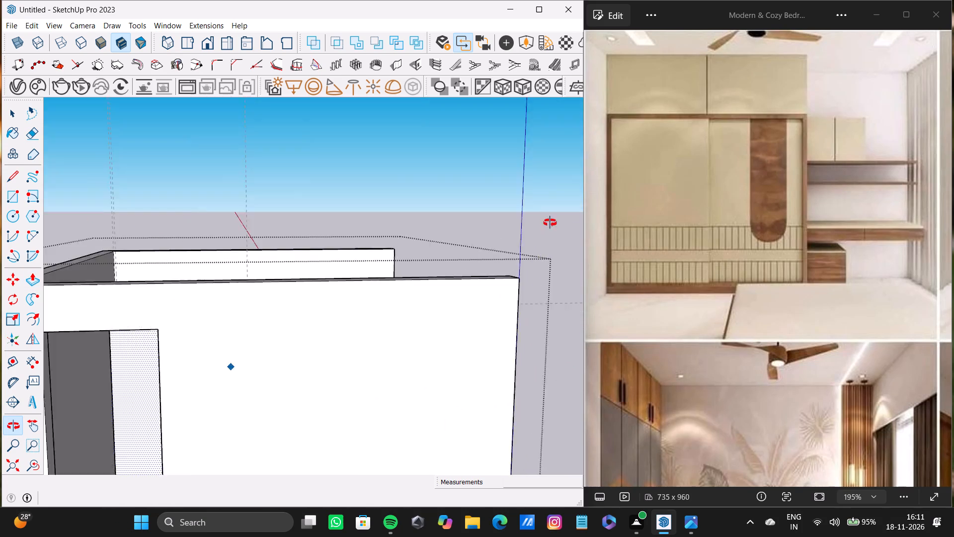
middle_click_drag(550, 223, 320, 322)
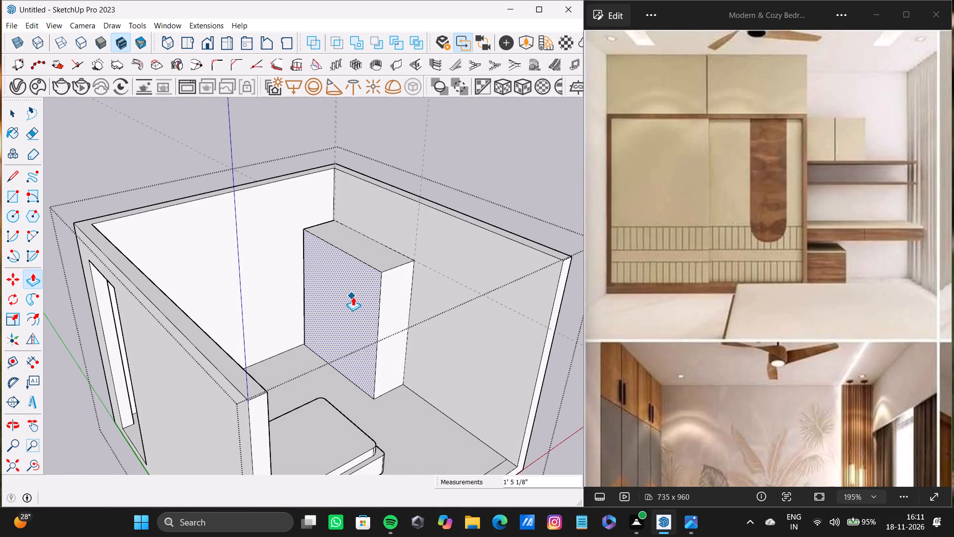
scroll(353, 297, "down", 4)
middle_click_drag(356, 302, 418, 374)
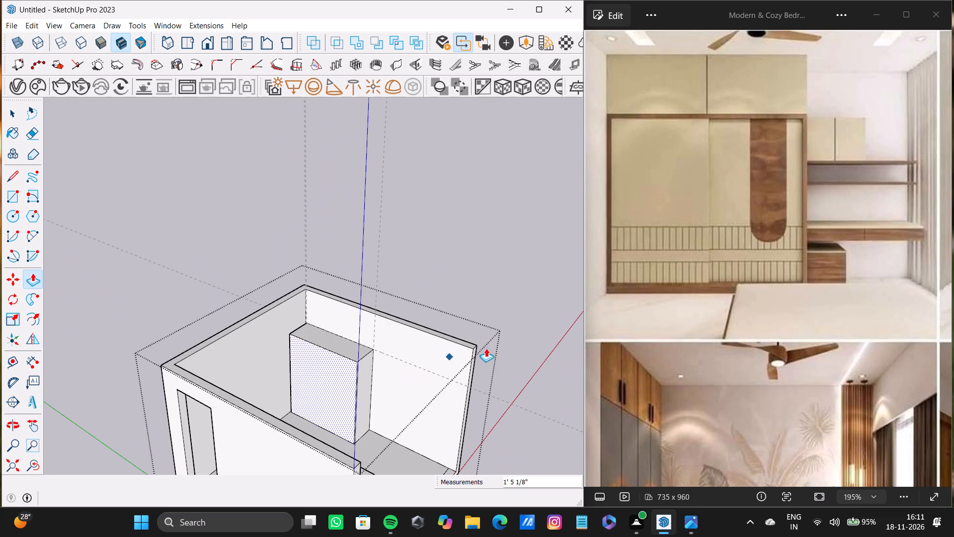
scroll(292, 312, "up", 4)
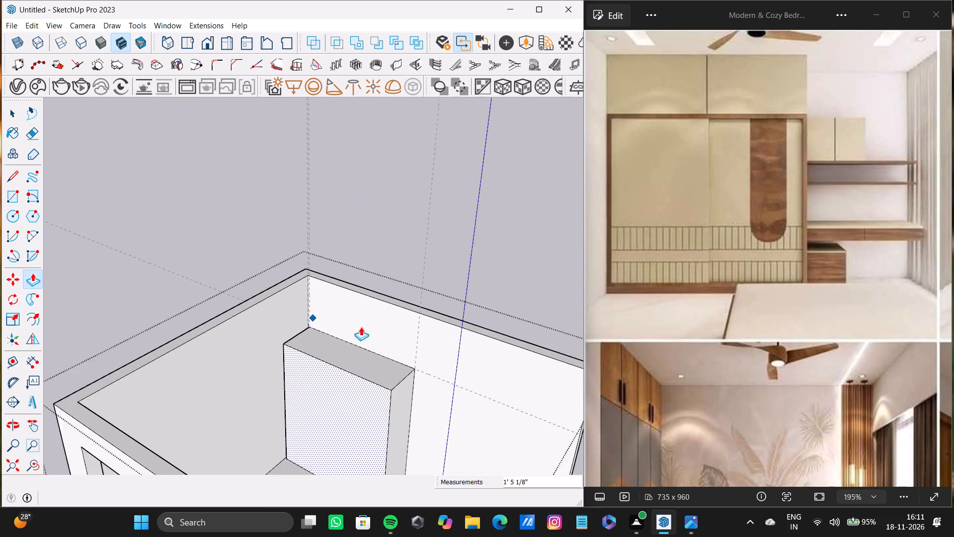
scroll(347, 318, "up", 8)
middle_click_drag(306, 323, 381, 297)
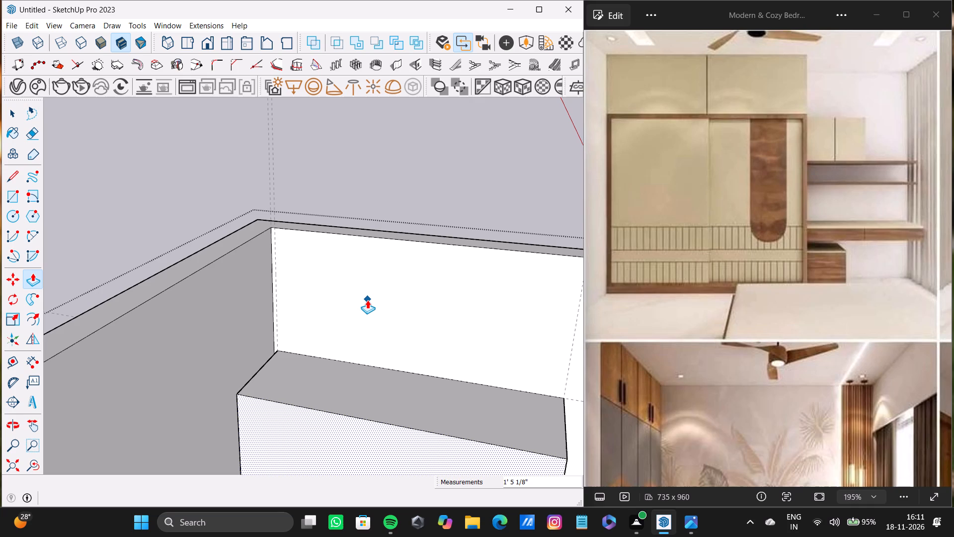
key("r")
scroll(275, 250, "up", 7)
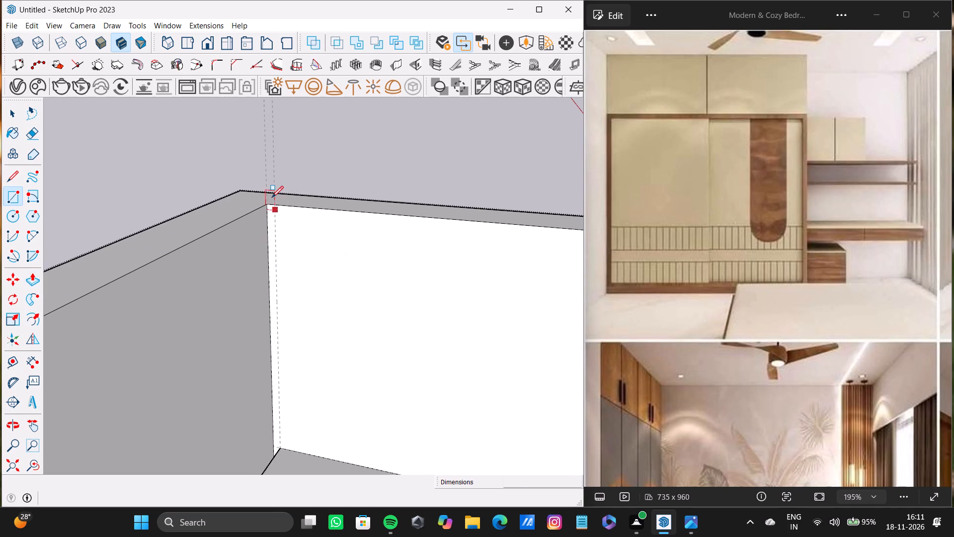
left_click(276, 205)
scroll(448, 360, "down", 7)
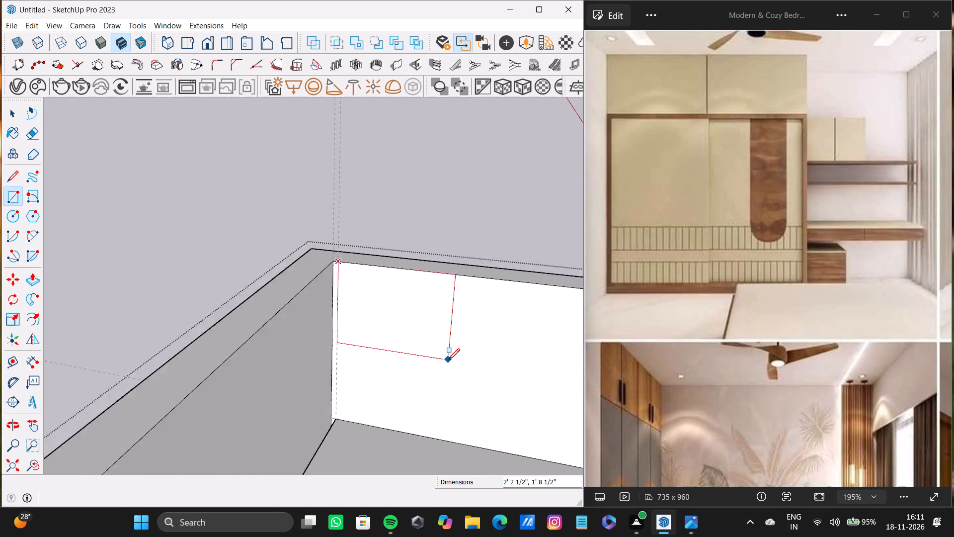
scroll(448, 360, "down", 1)
middle_click_drag(448, 359, 327, 318, "shift")
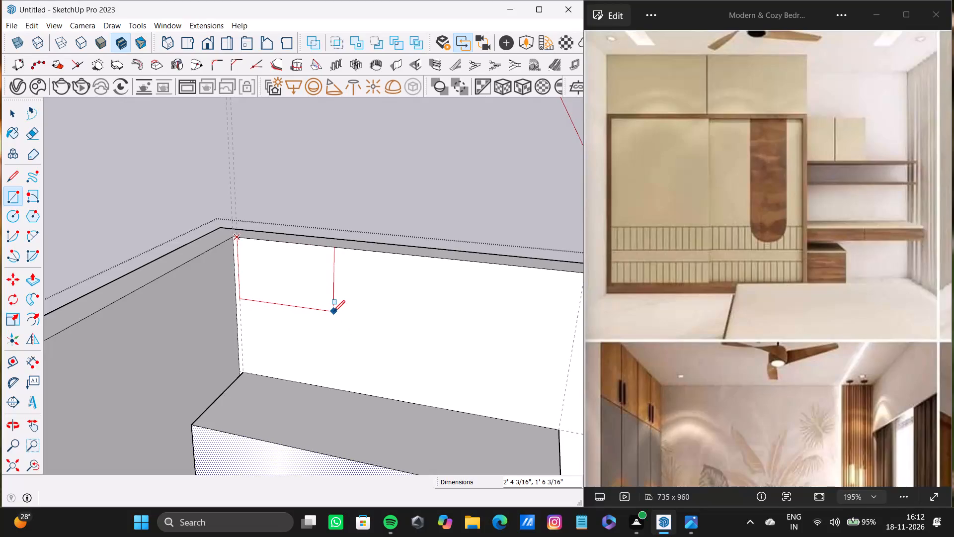
scroll(367, 326, "down", 7)
middle_click_drag(386, 329, 338, 320, "shift")
scroll(364, 339, "up", 4)
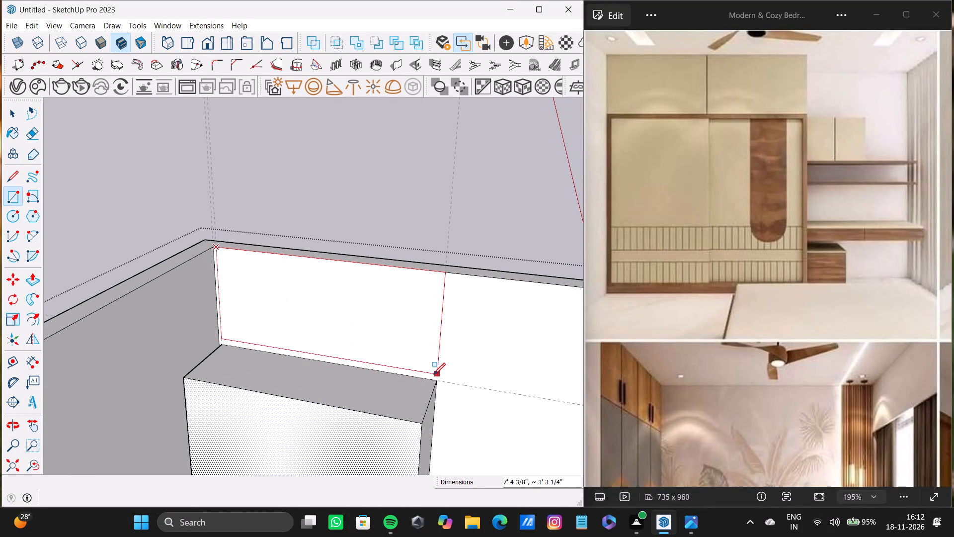
left_click(434, 377)
key("space")
Push/Pull the upper rectangle out 2' 5 3/4", flush with the front of the wardrobe block.
left_click(406, 343)
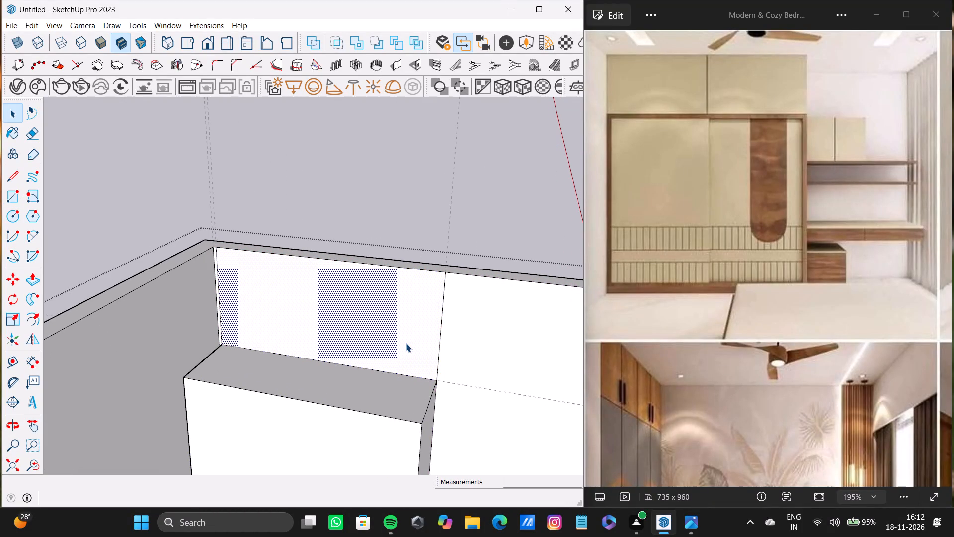
key("p")
left_click_drag(410, 335, 394, 374)
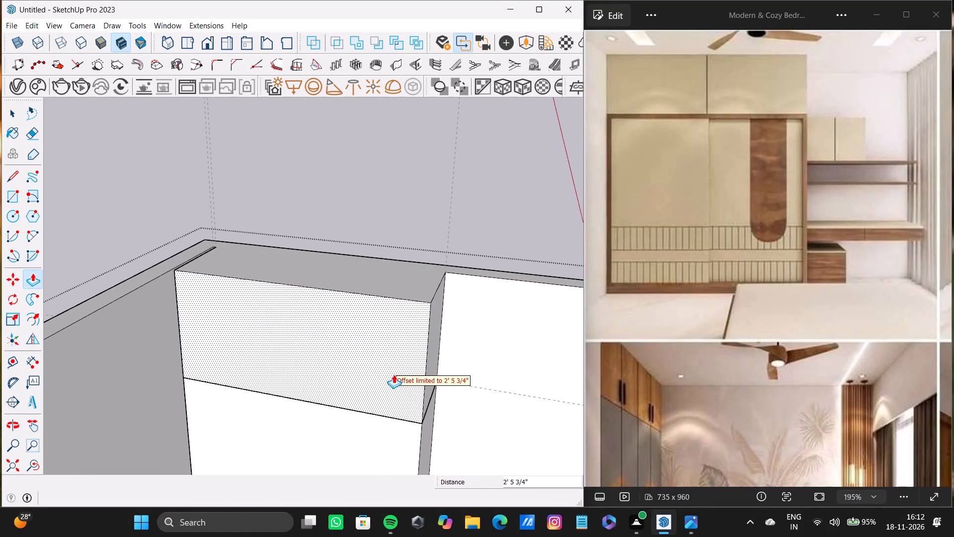
left_click_drag(394, 374, 393, 375)
Place a guide parallel to the wall's outer top edge, offset about 7 5/8" through the upper block's back corner.
scroll(241, 267, "up", 1)
middle_click_drag(241, 267, 216, 339)
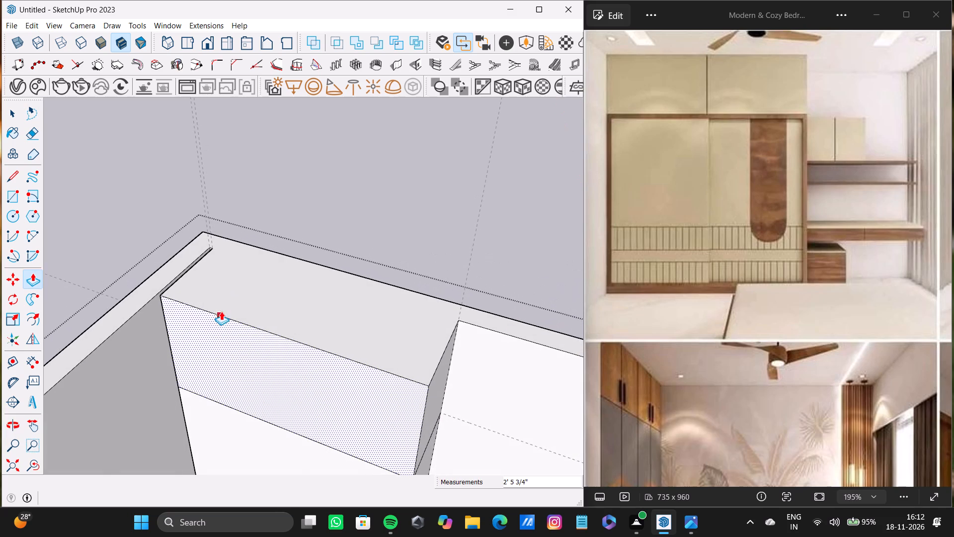
key("t")
scroll(339, 249, "up", 6)
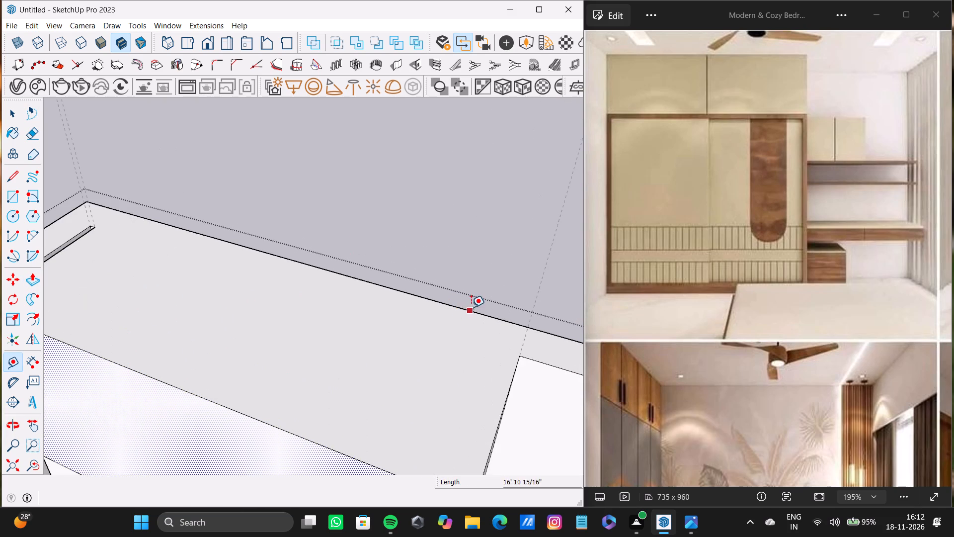
left_click(472, 306)
key("space")
key("t")
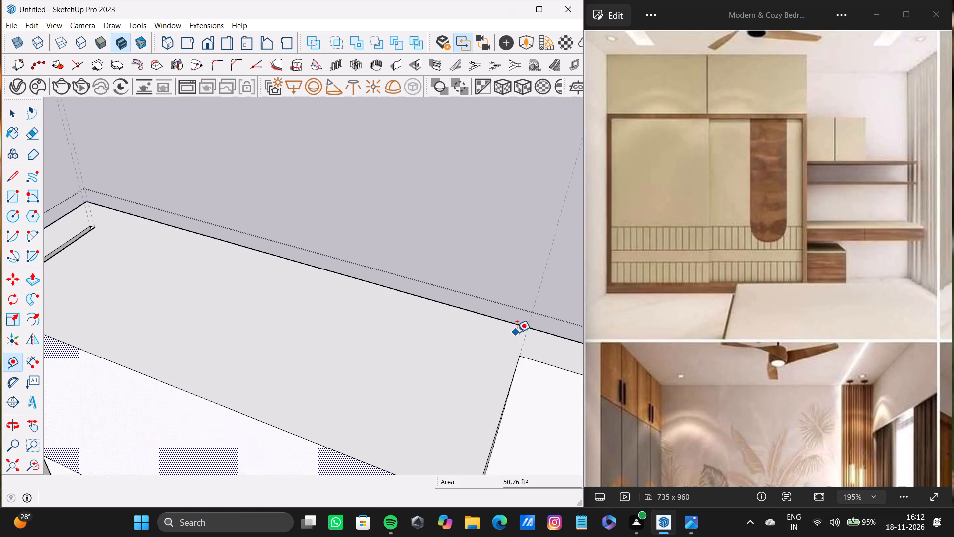
left_click(519, 322)
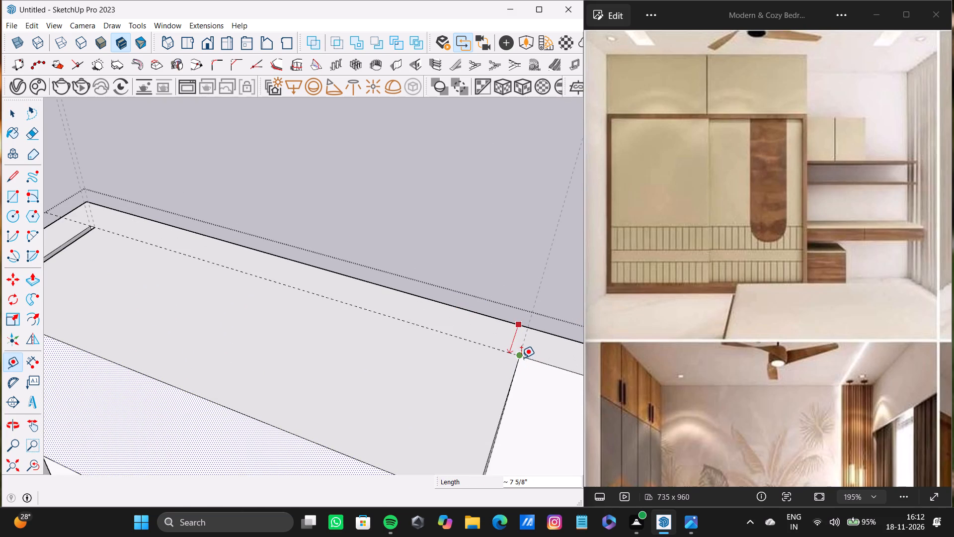
left_click(521, 358)
Draw a line along the guide from the upper block's back corner to the notch corner, separating the block's top from the wall top.
key("l")
left_click(519, 358)
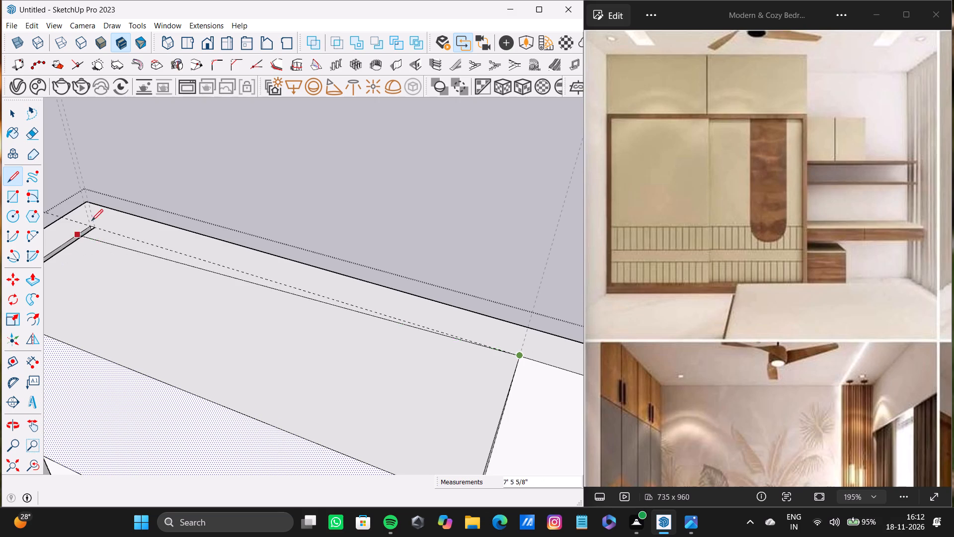
left_click(98, 224)
key("space")
middle_click_drag(135, 247, 385, 340, "shift")
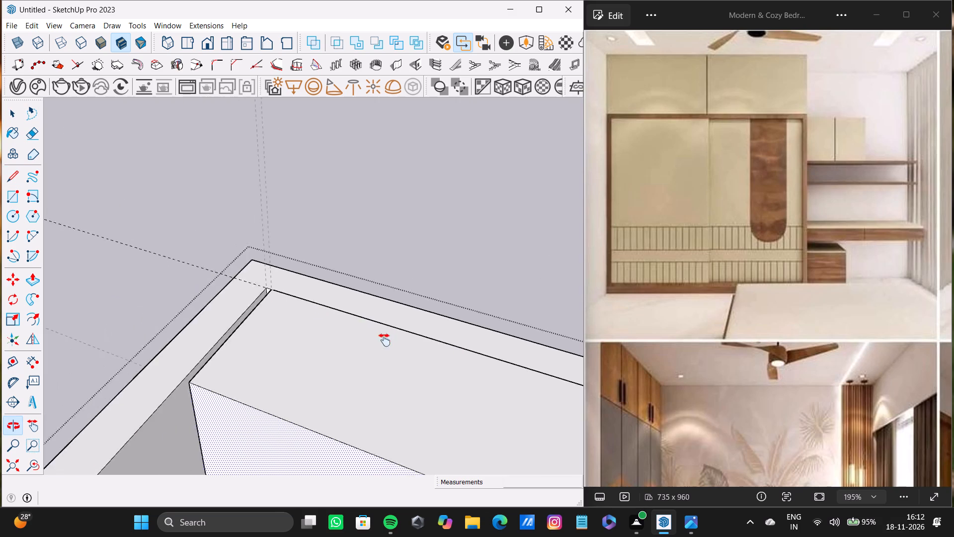
middle_click_drag(385, 340, 413, 388, "shift")
key("semicolon")
scroll(366, 354, "up", 7)
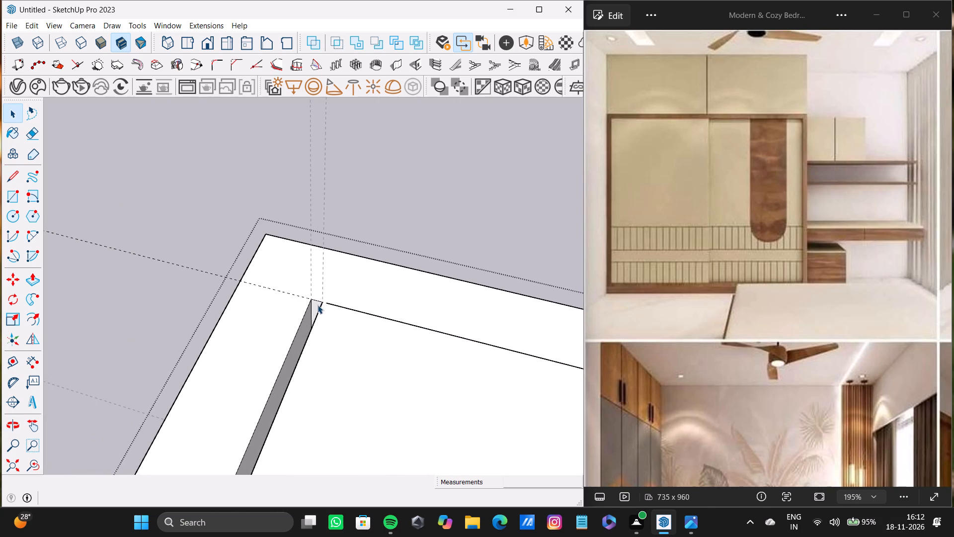
key("l")
scroll(318, 305, "up", 15)
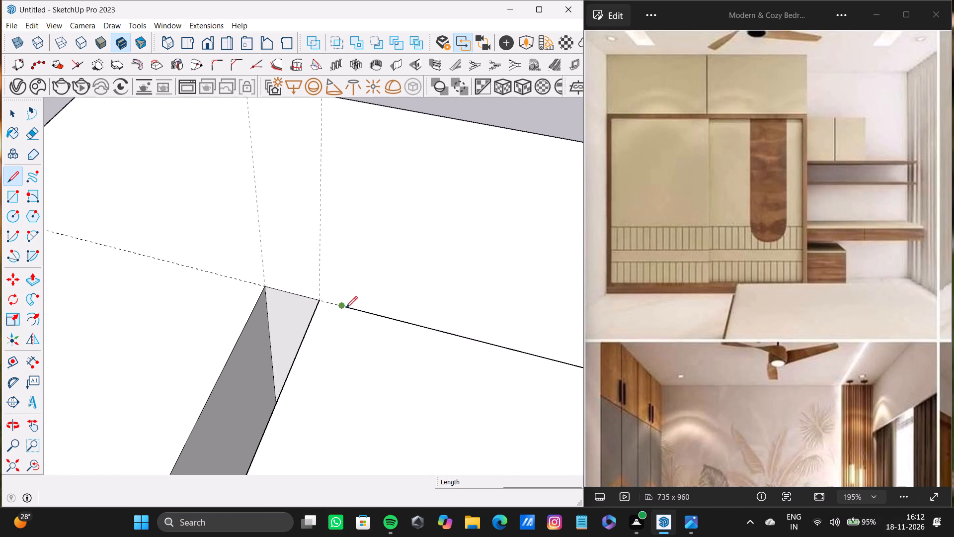
left_click(347, 308)
left_click(320, 303)
key("space")
Place a vertical guide at the middle of the upper section's front face, about 3' 8 3/8" from its left edge.
scroll(303, 304, "down", 2)
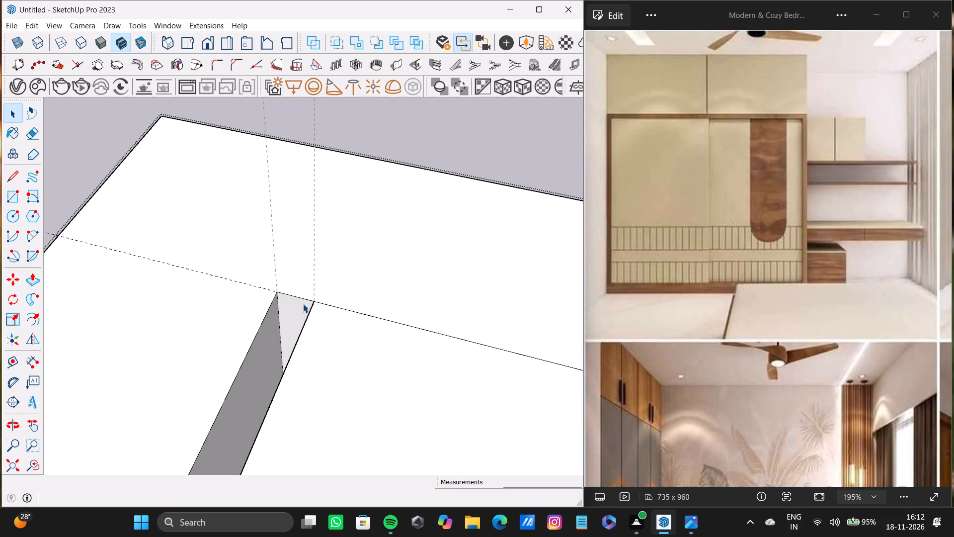
scroll(303, 304, "down", 20)
scroll(303, 304, "down", 1)
middle_click_drag(304, 304, 186, 165, "shift")
scroll(245, 224, "down", 8)
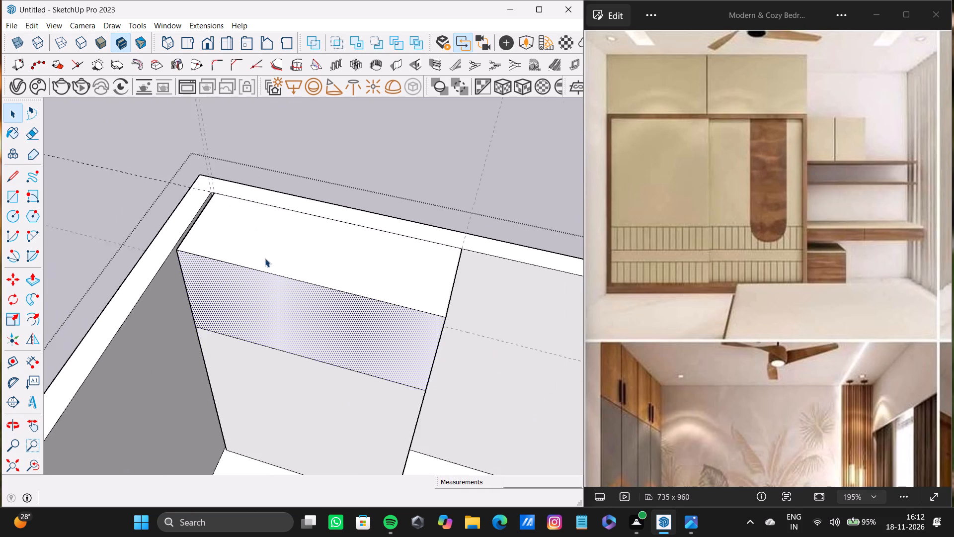
middle_click_drag(265, 256, 194, 143)
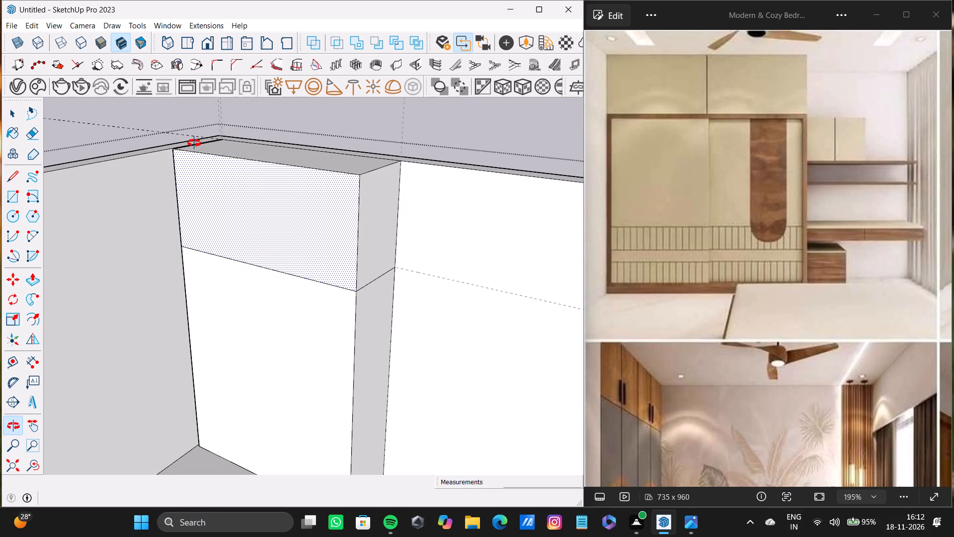
middle_click_drag(194, 143, 298, 190)
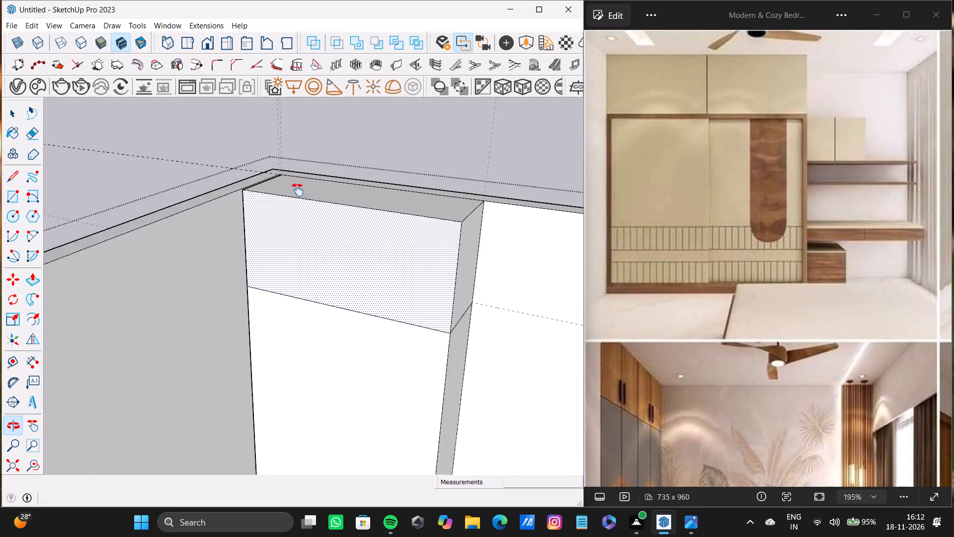
middle_click_drag(298, 190, 307, 184)
key("t")
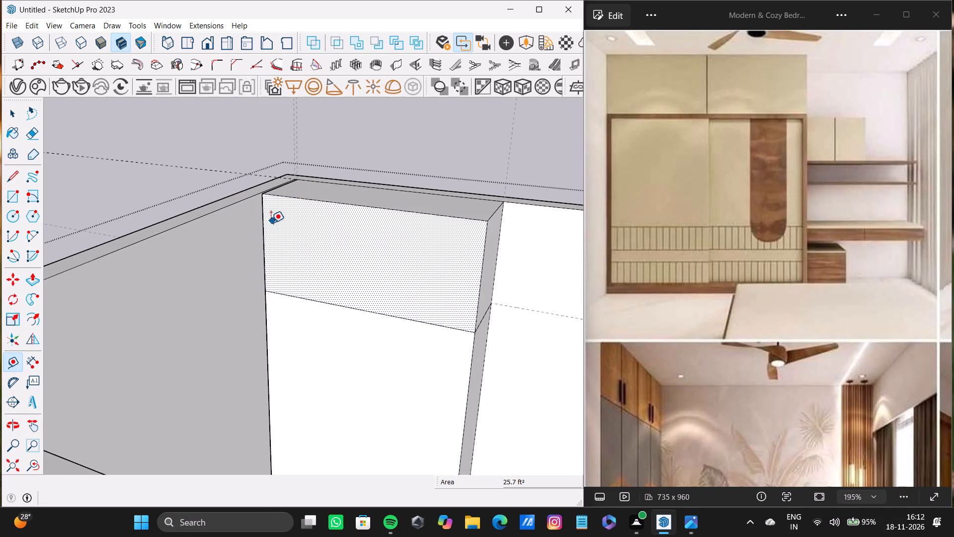
left_click_drag(262, 228, 270, 226)
middle_click_drag(363, 243, 363, 242)
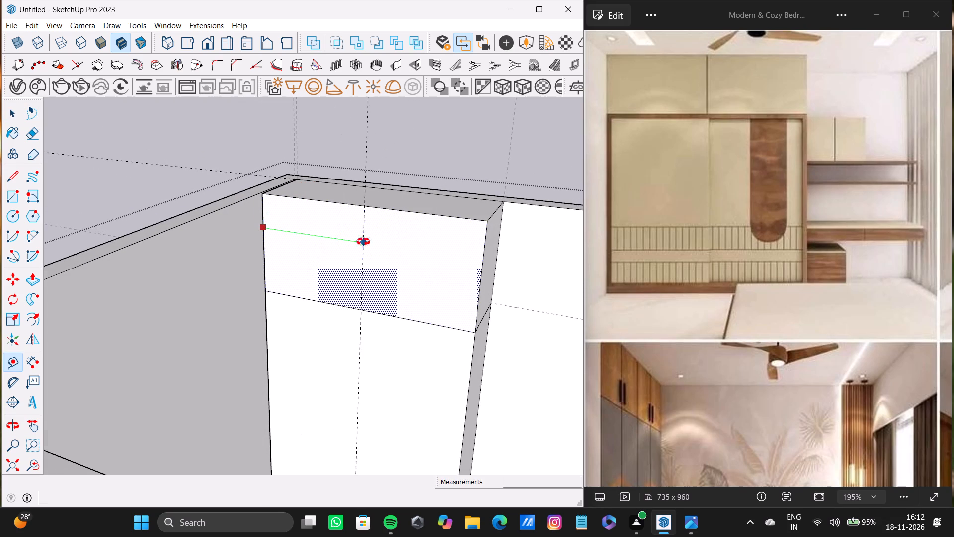
middle_click_drag(363, 242, 363, 268)
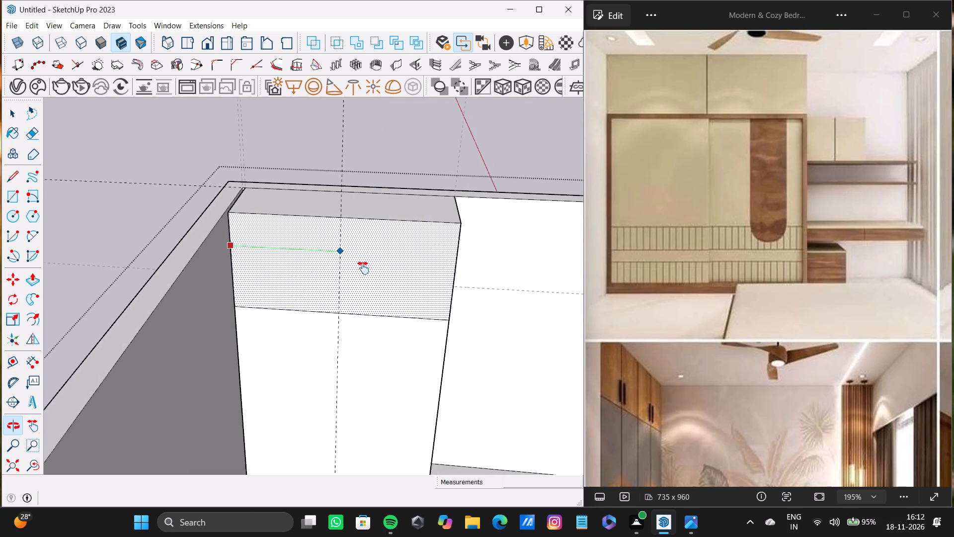
middle_click_drag(363, 268, 350, 275)
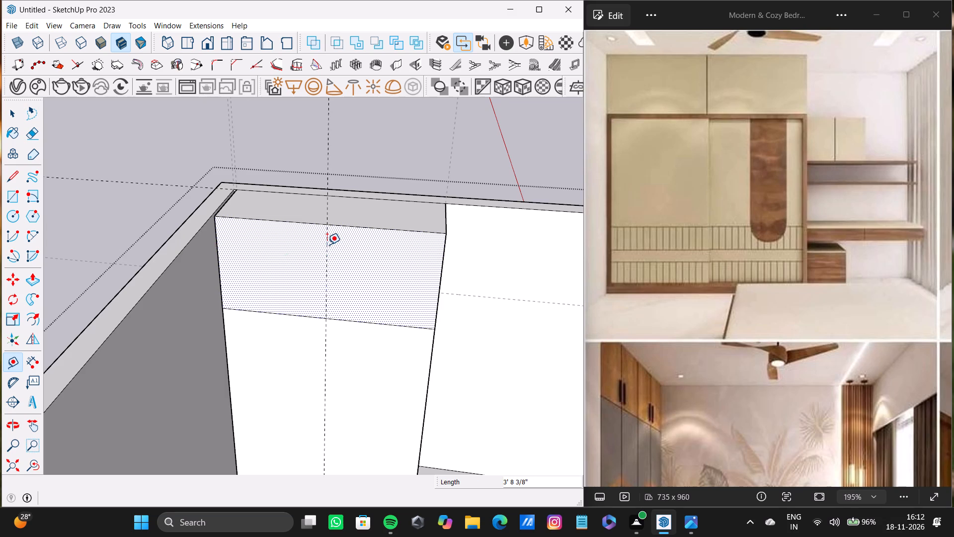
left_click(327, 245)
Place a second vertical guide on the upper front face, about 7/16" to the right of the middle guide.
scroll(328, 245, "up", 7)
left_click(328, 239)
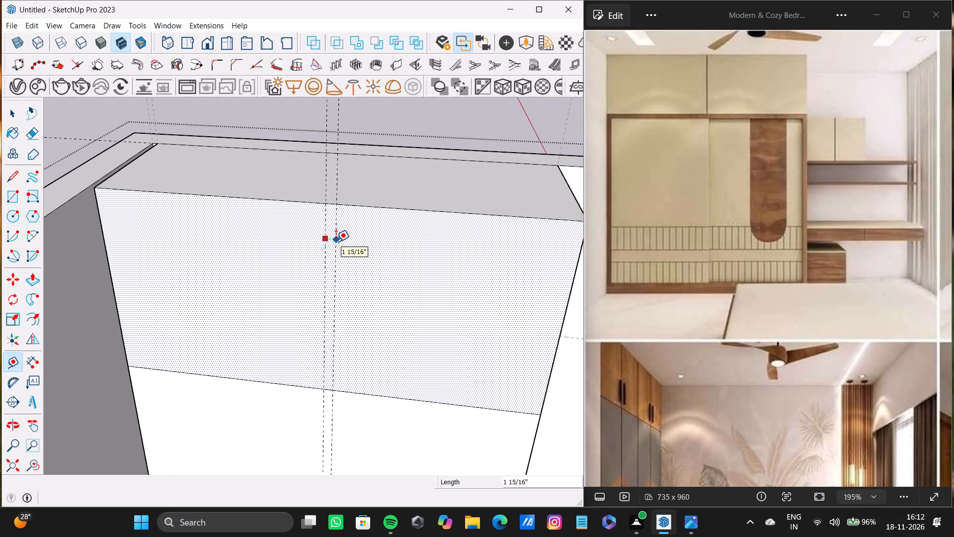
scroll(336, 242, "up", 3)
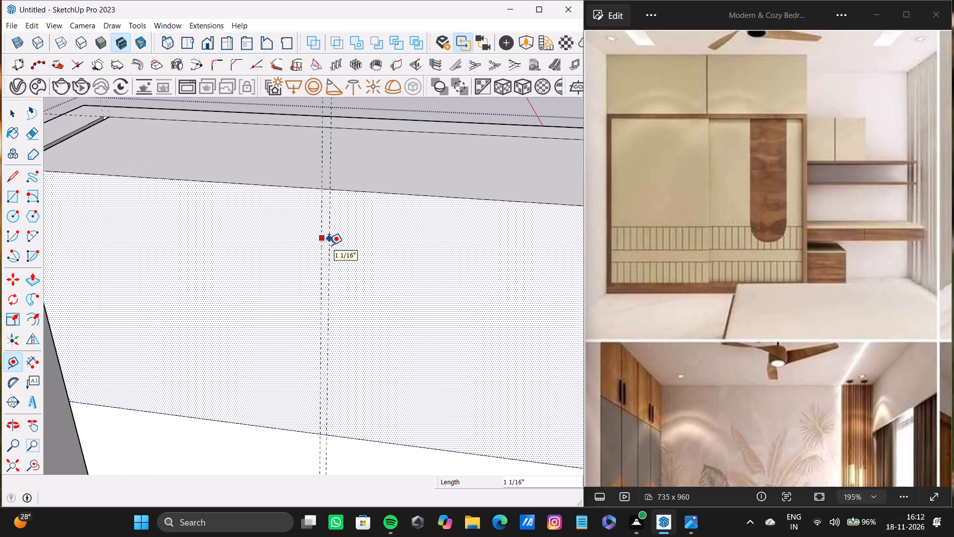
left_click(328, 245)
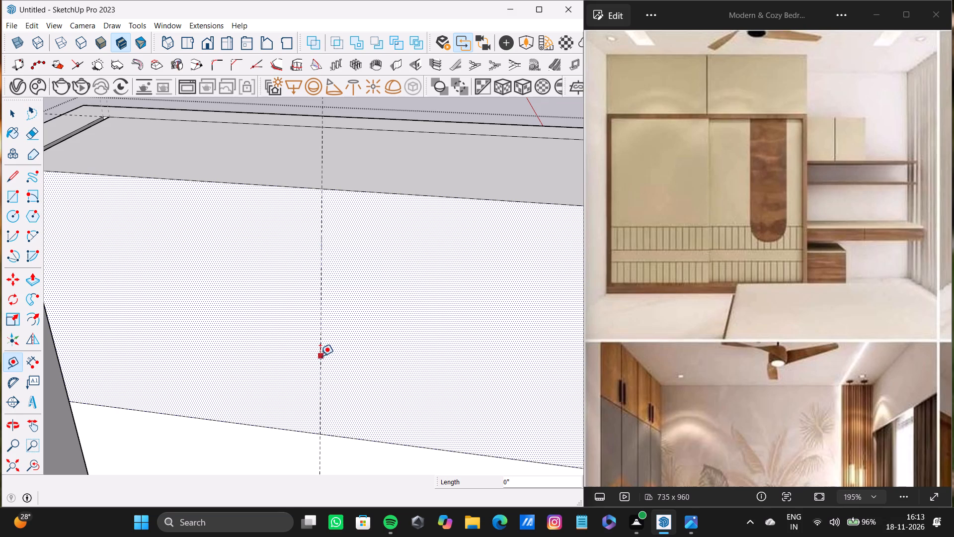
left_click(318, 356)
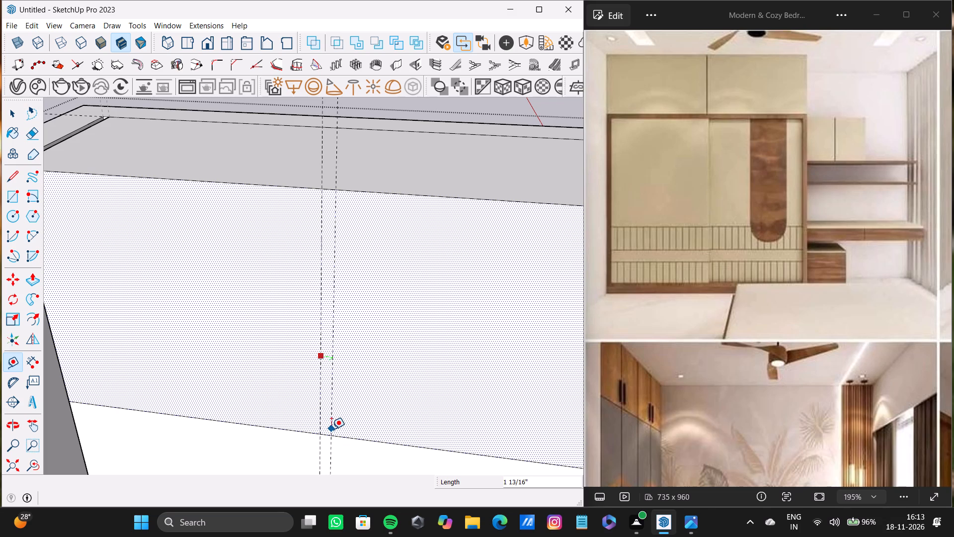
scroll(328, 435, "up", 3)
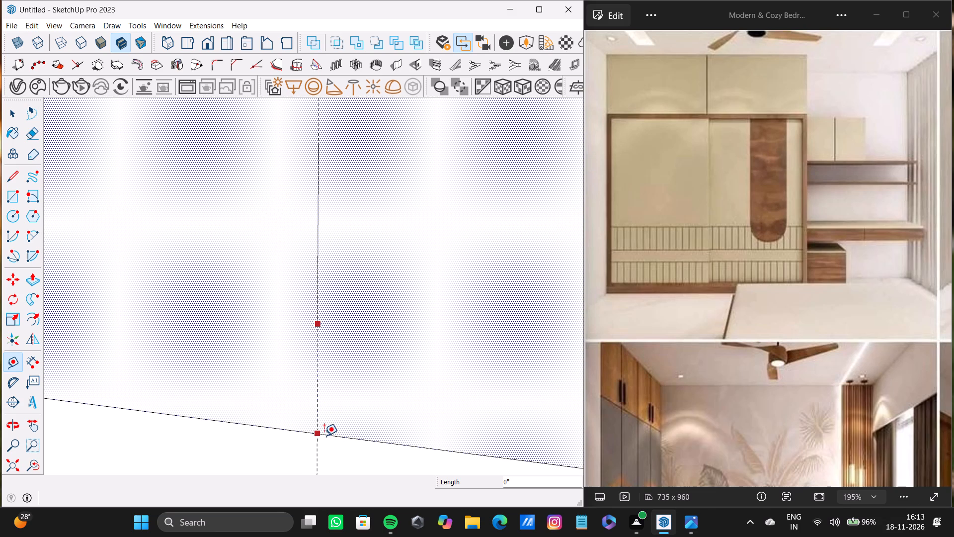
scroll(324, 436, "up", 4)
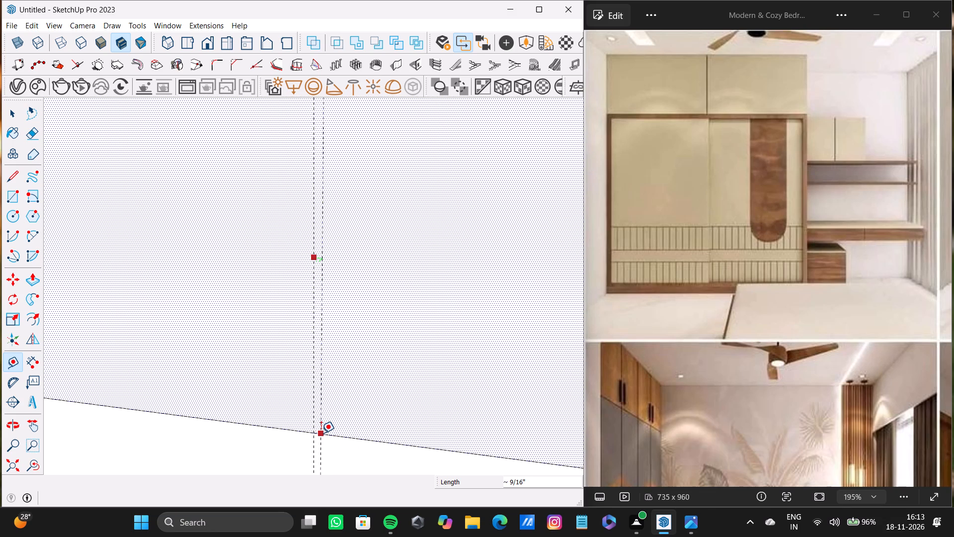
scroll(320, 433, "up", 3)
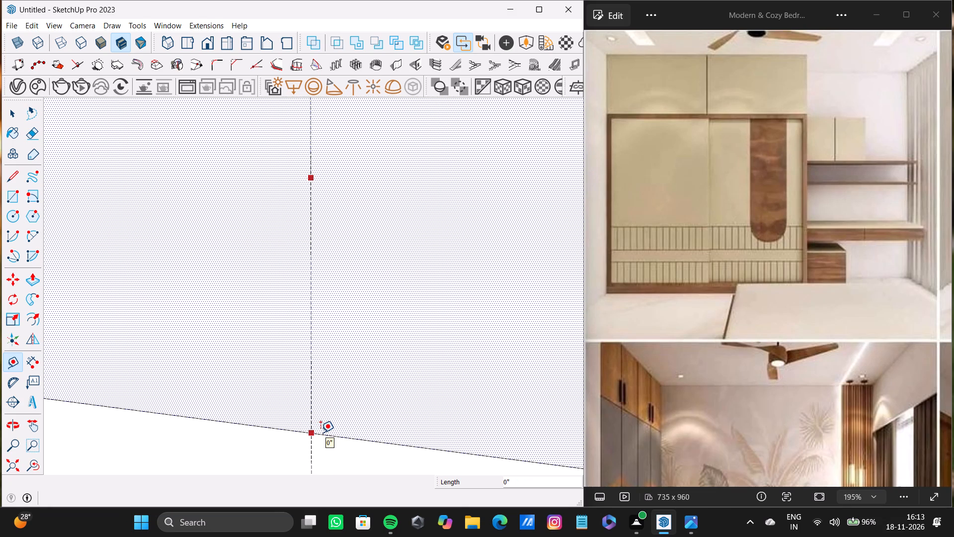
left_click(318, 432)
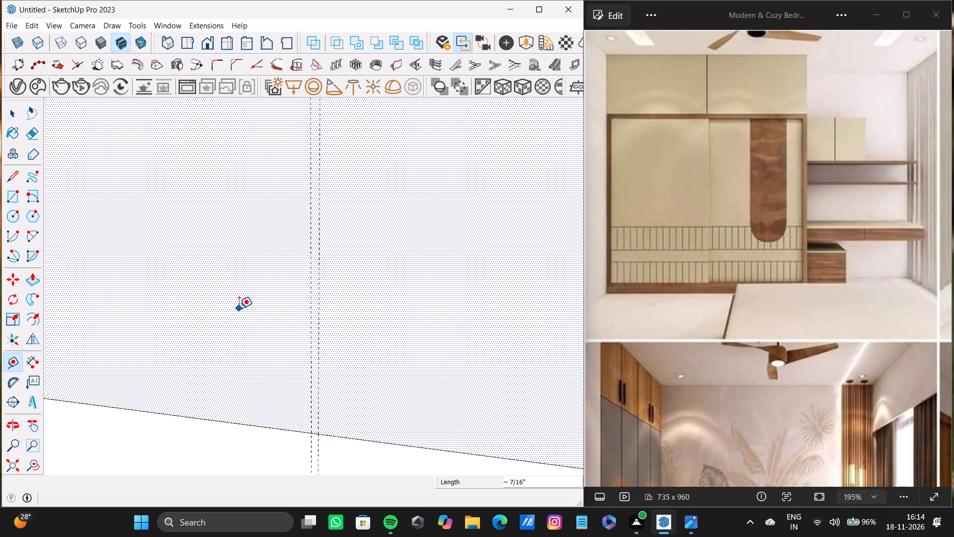
Draw a narrow rectangle between the two guides over the upper front face's full height, about 3' 5 7/8" by 7/16".
scroll(239, 301, "down", 18)
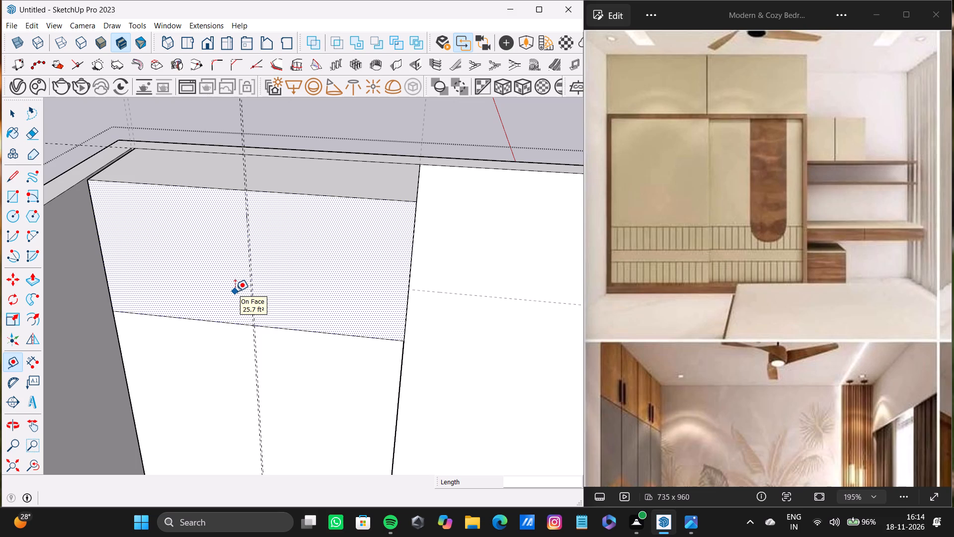
scroll(235, 293, "up", 1)
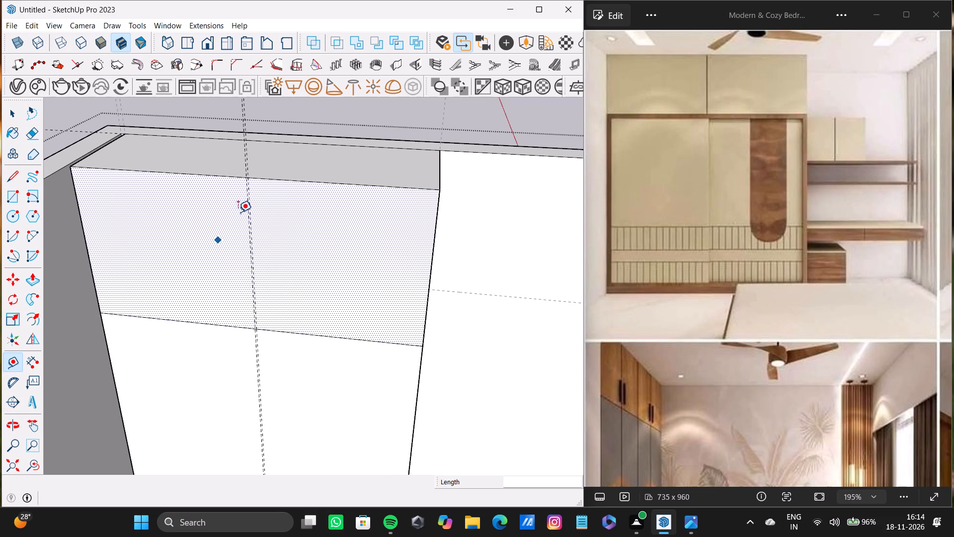
scroll(237, 190, "up", 7)
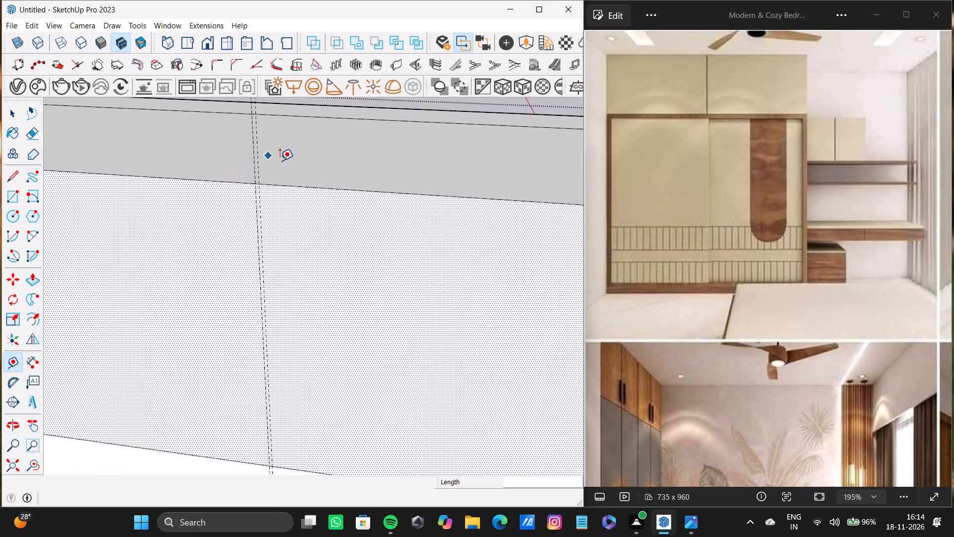
scroll(280, 161, "up", 3)
scroll(241, 218, "up", 2)
key("r")
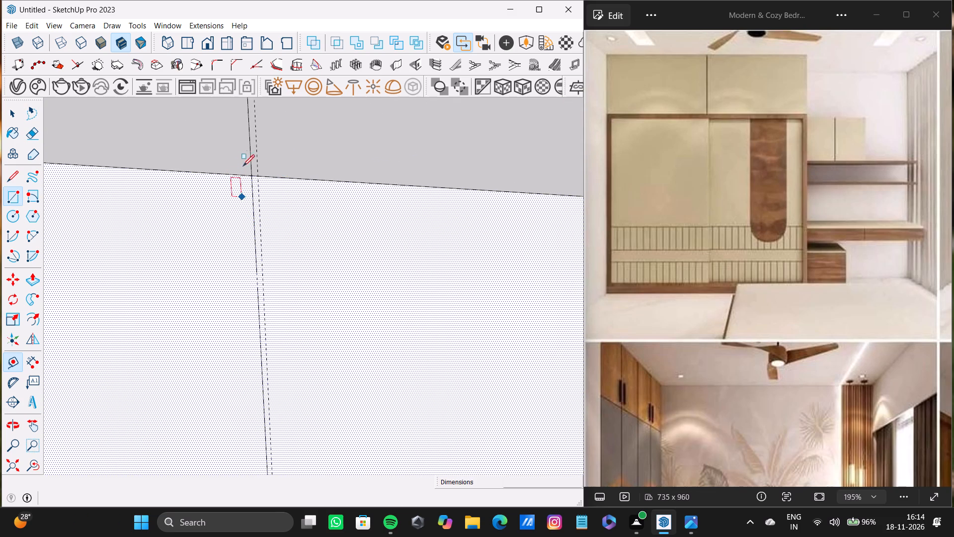
scroll(264, 160, "up", 6)
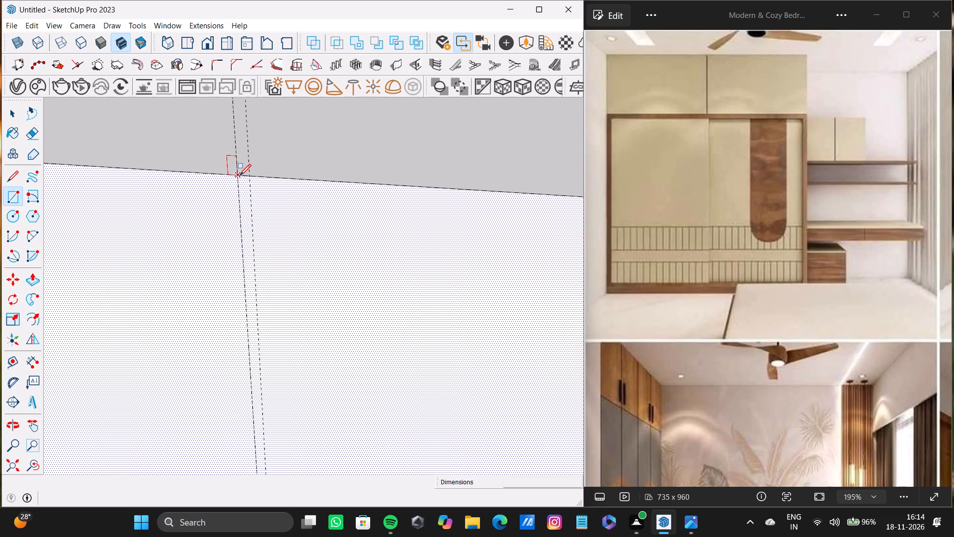
left_click(238, 175)
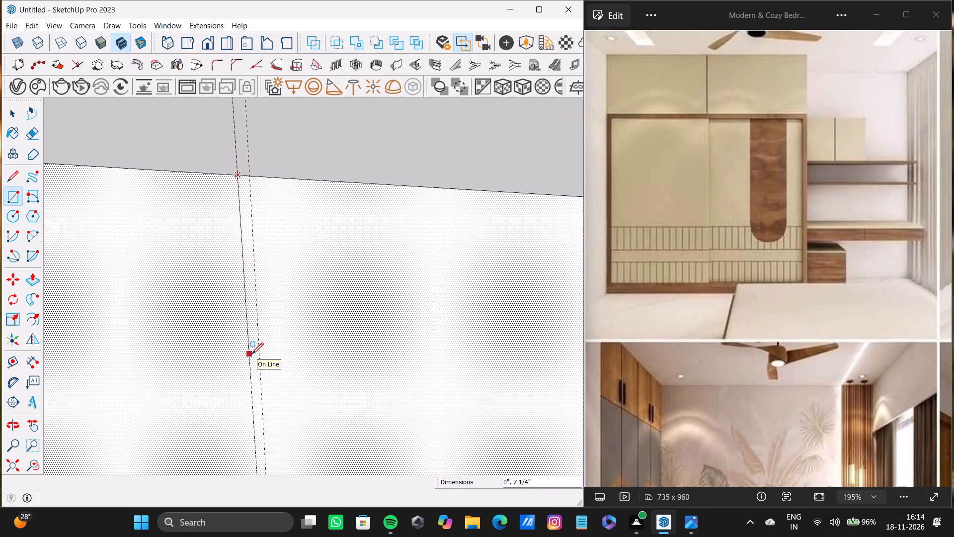
scroll(252, 354, "down", 4)
middle_click_drag(252, 354, 240, 225, "shift")
scroll(268, 330, "down", 4)
middle_click_drag(266, 336, 229, 240, "shift")
middle_click_drag(222, 395, 237, 304, "shift")
scroll(264, 373, "up", 4)
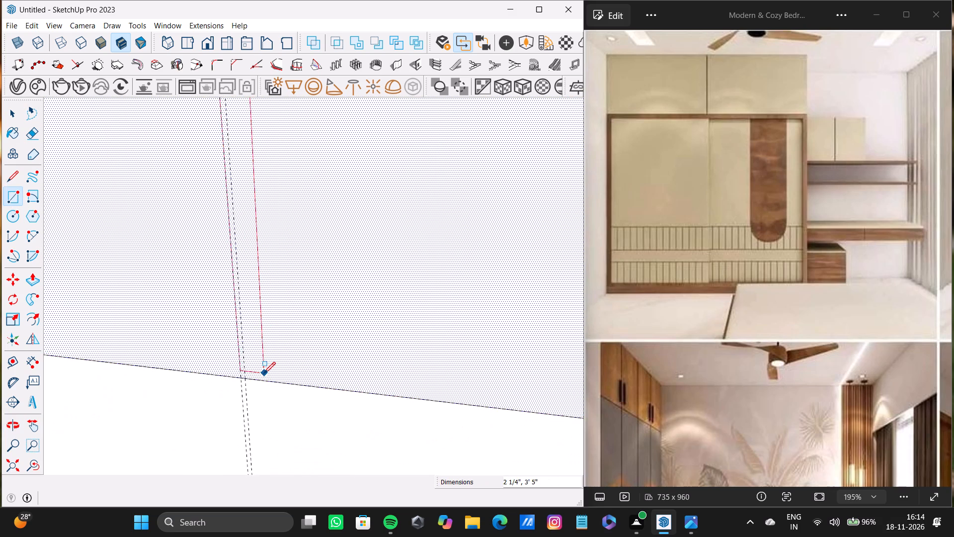
scroll(264, 373, "up", 5)
left_click(235, 381)
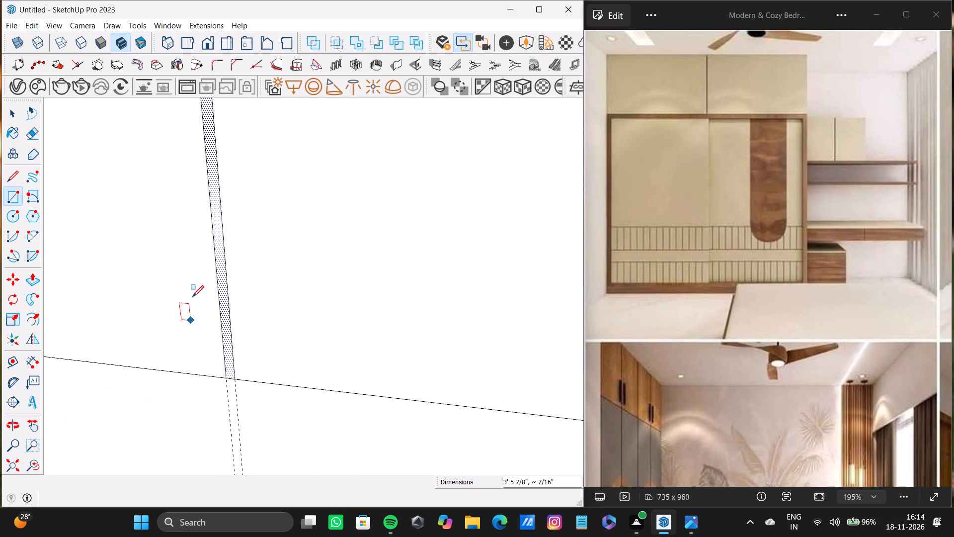
Push the narrow central strip on the wardrobe's upper front back about 7/16" to form a recessed groove.
scroll(194, 295, "down", 20)
scroll(194, 295, "down", 3)
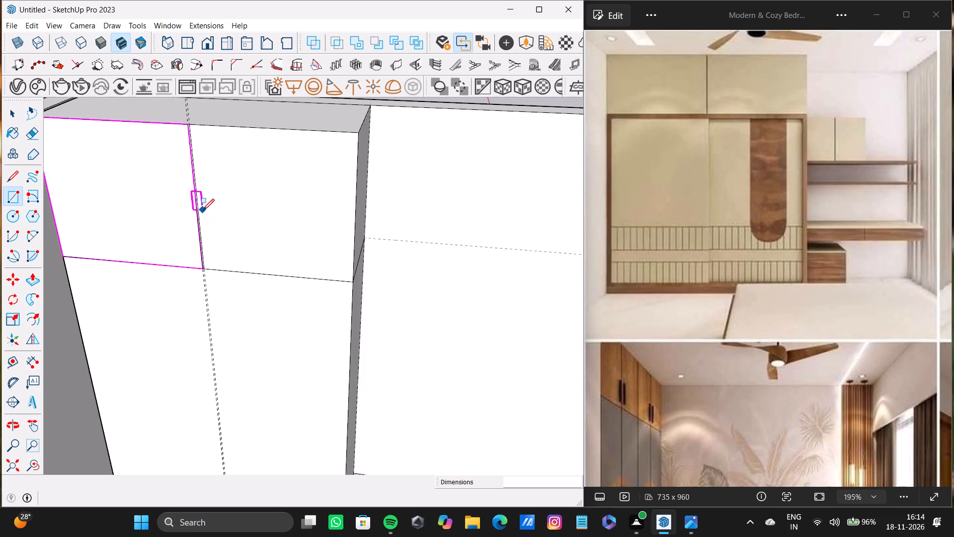
middle_click_drag(203, 210, 302, 389)
scroll(302, 389, "down", 1, "shift")
scroll(305, 351, "up", 19)
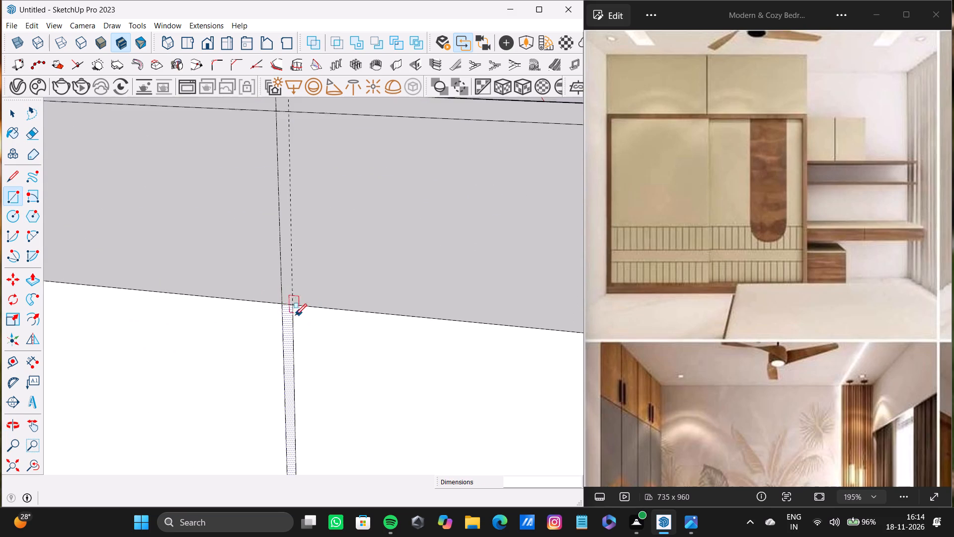
scroll(295, 315, "up", 4)
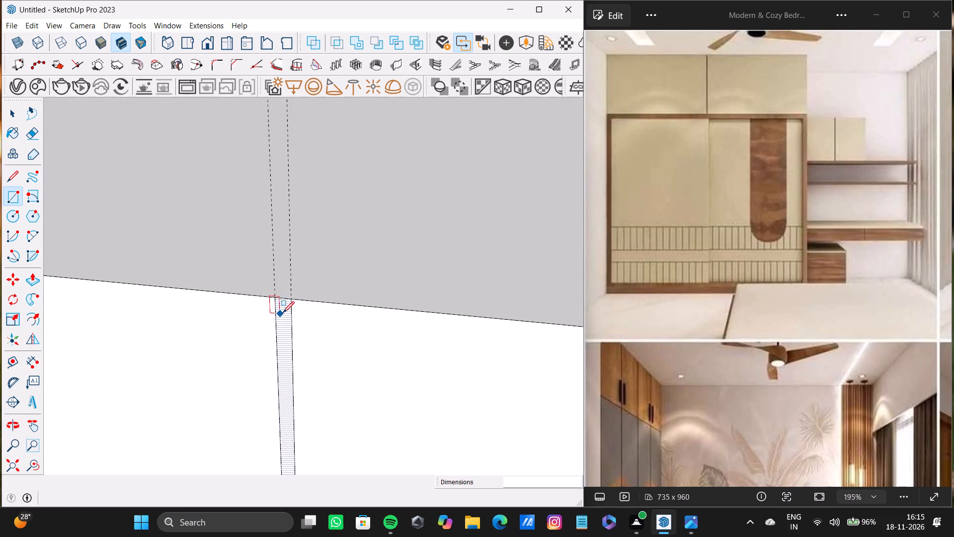
key("space")
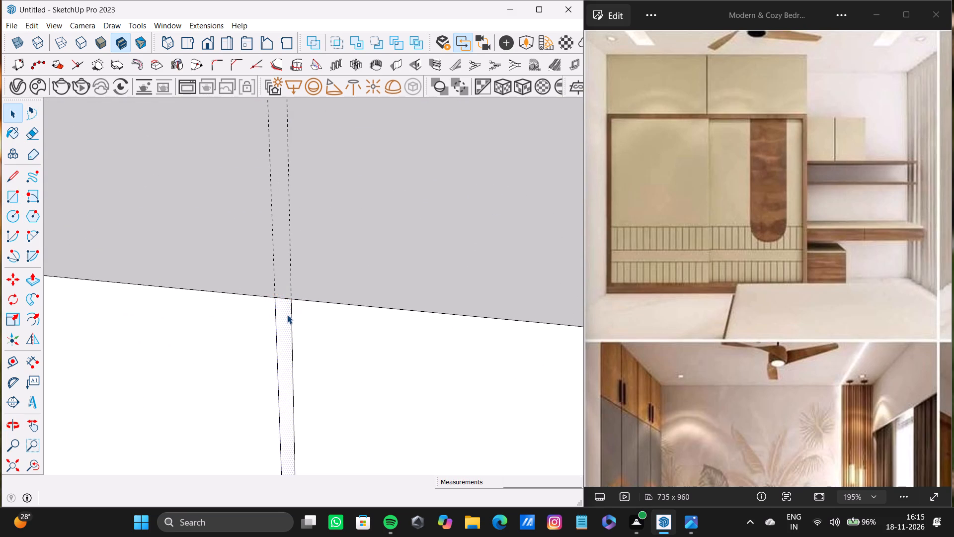
key("space")
left_click(287, 315)
key("p")
left_click_drag(285, 315, 285, 308)
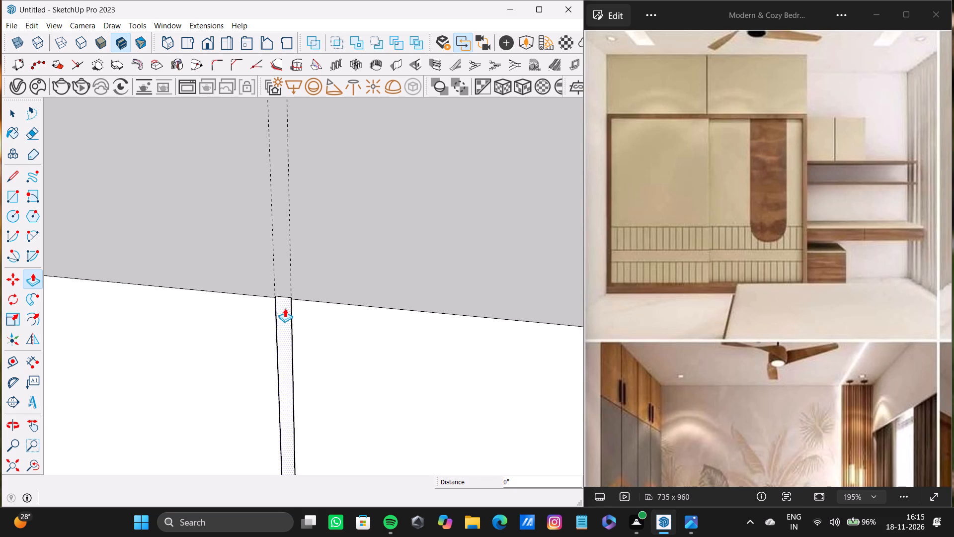
left_click_drag(285, 308, 285, 304)
Push the groove's right side wall about 1/16" inward to narrow the gap between the upper shutters.
middle_click_drag(285, 327, 388, 351)
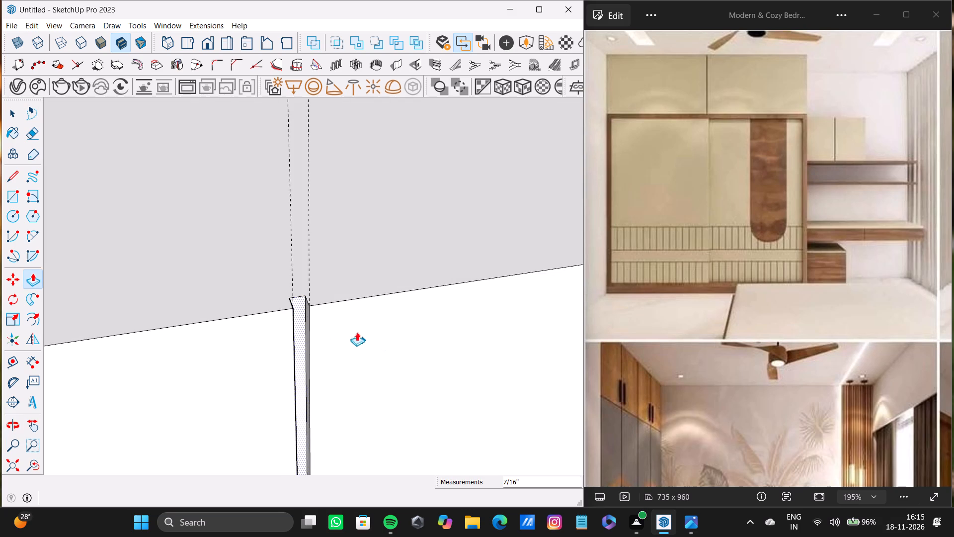
scroll(281, 305, "up", 7)
middle_click_drag(303, 325, 327, 319)
key("space")
left_click(323, 303)
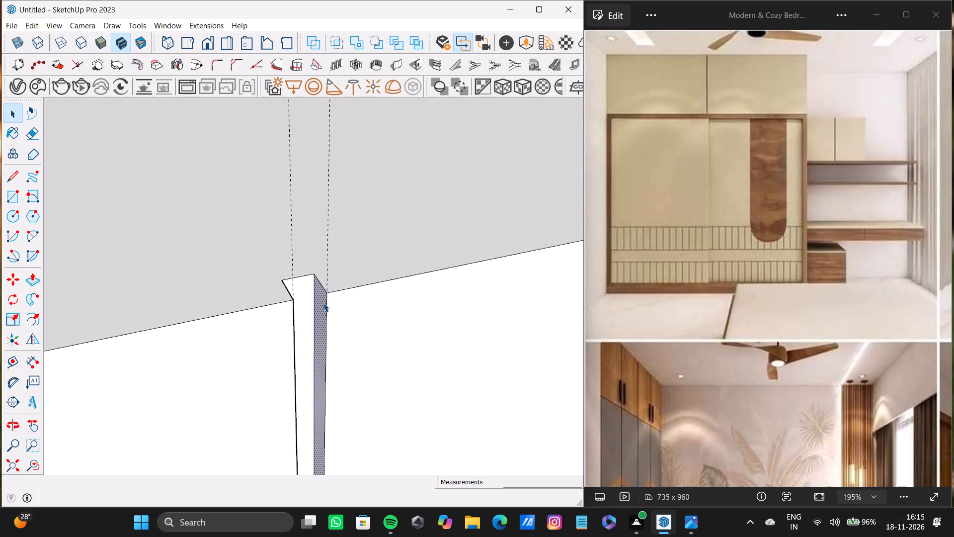
key("p")
left_click(323, 303)
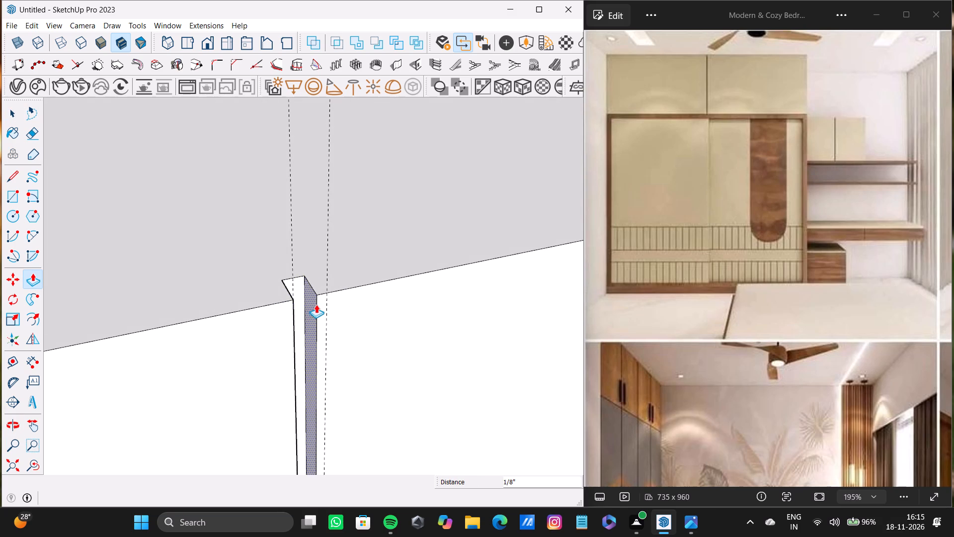
Push the groove's left side wall about 1/8" inward to narrow the gap between the upper shutters further.
scroll(407, 317, "up", 1)
middle_click_drag(407, 317, 241, 364)
scroll(259, 327, "up", 4)
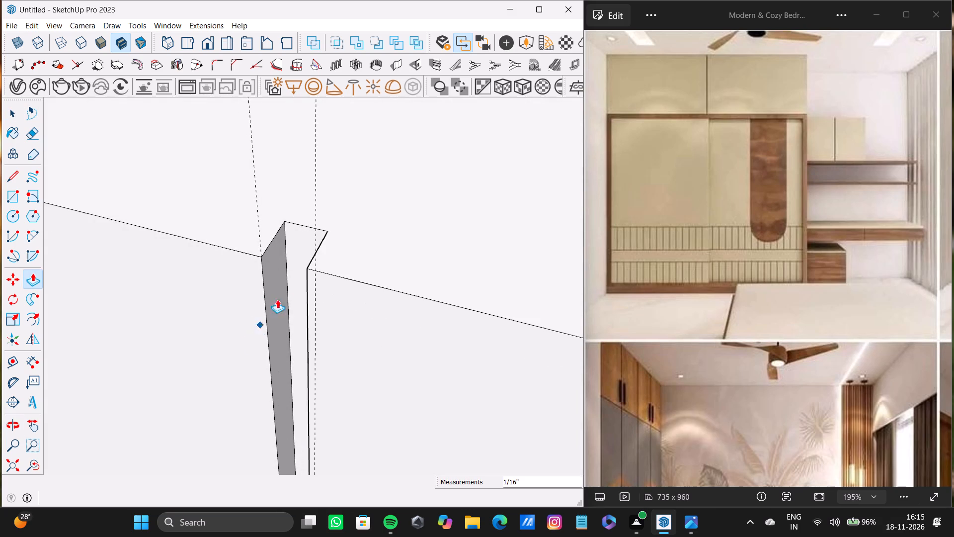
key("space")
left_click(270, 283)
key("p")
left_click_drag(270, 284, 280, 286)
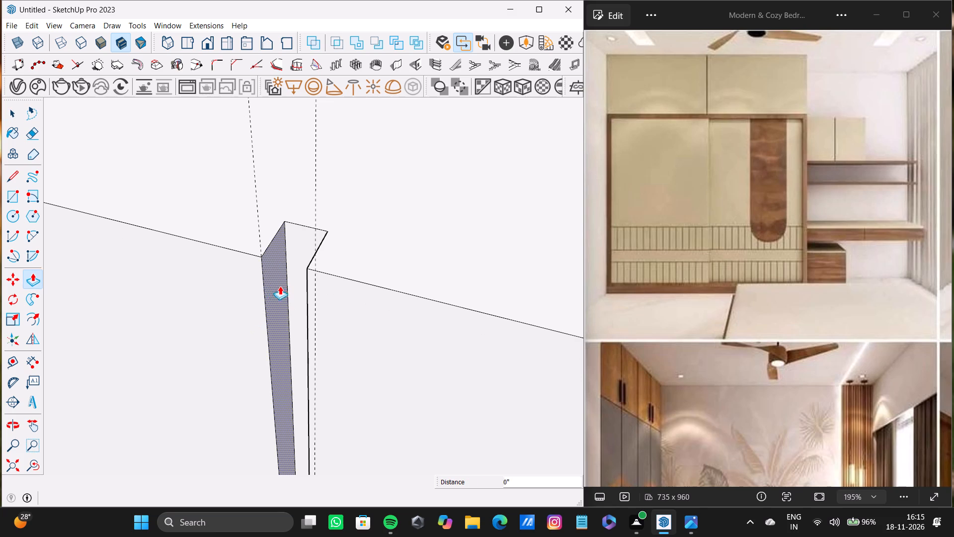
left_click_drag(280, 286, 282, 287)
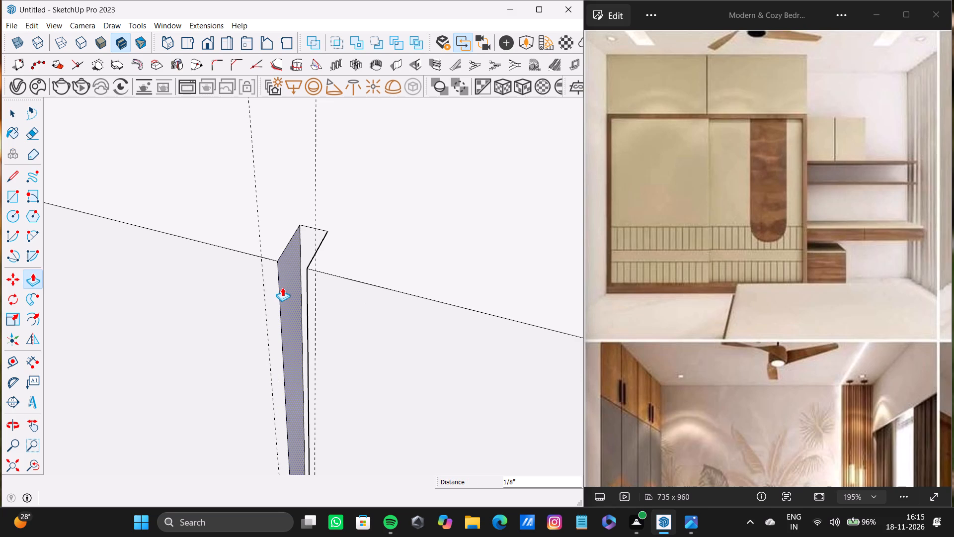
left_click_drag(282, 287, 287, 287)
left_click_drag(287, 287, 283, 292)
Offset the wardrobe's lower front face inward to outline a narrow frame around all four sides.
scroll(286, 296, "down", 4)
scroll(283, 319, "up", 1)
middle_click_drag(283, 319, 454, 323)
scroll(213, 326, "down", 13)
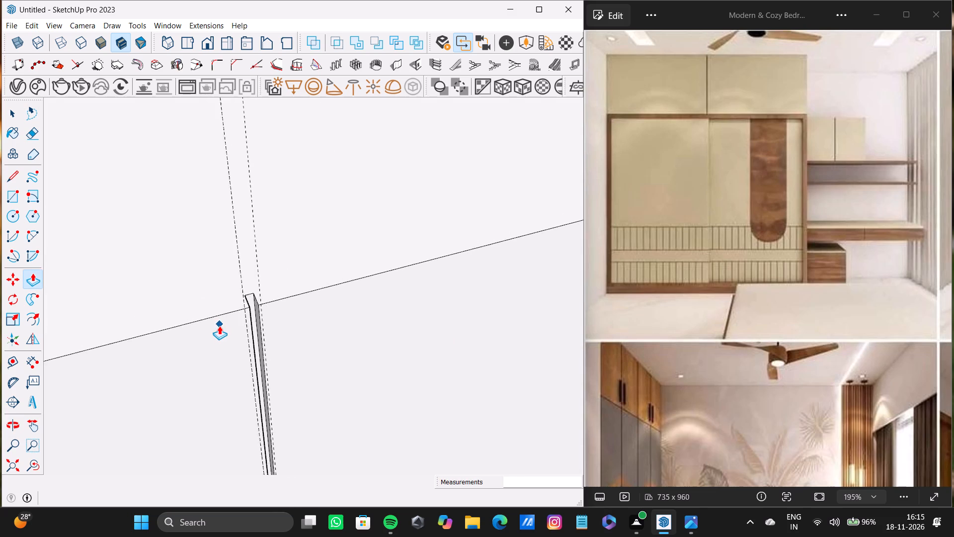
scroll(219, 326, "down", 20)
middle_click_drag(262, 398, 153, 314)
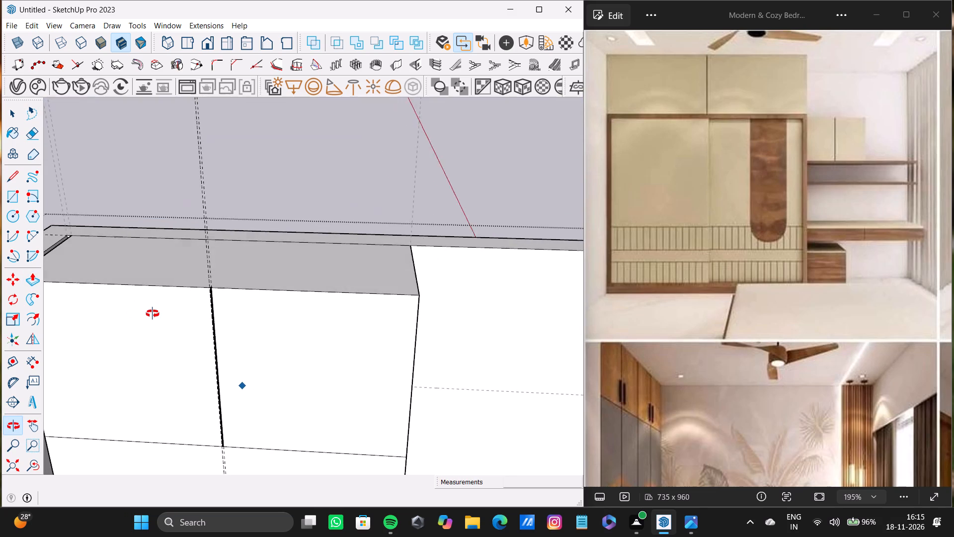
middle_click_drag(153, 314, 145, 316)
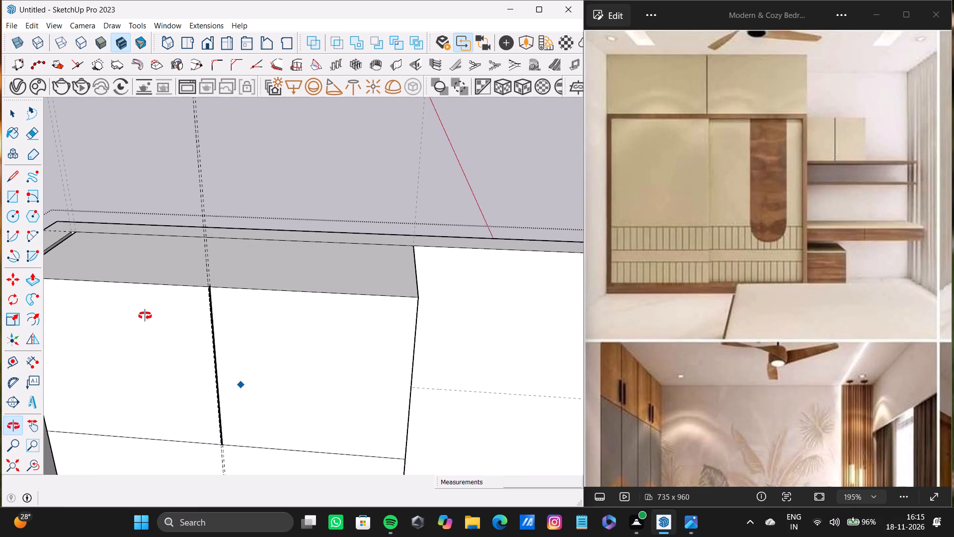
middle_click_drag(145, 316, 148, 316)
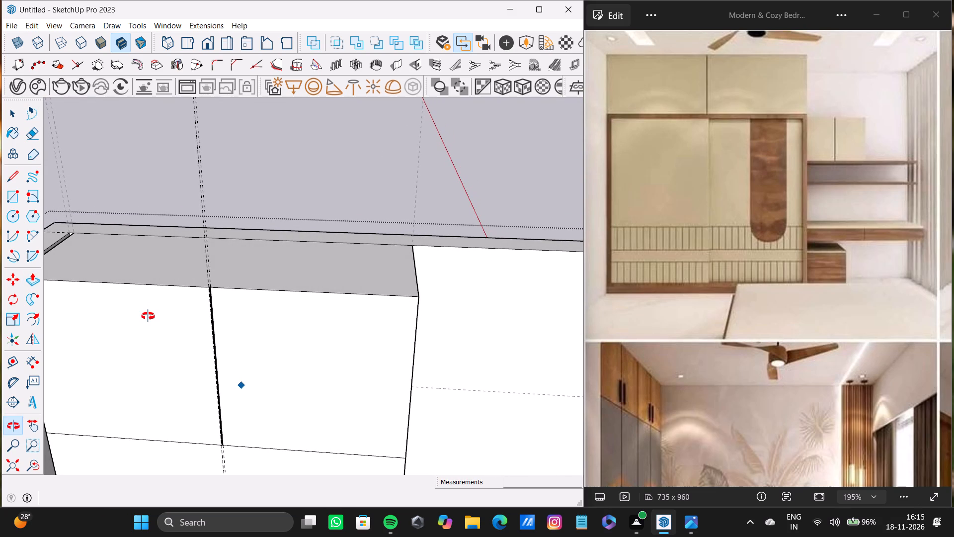
middle_click_drag(148, 316, 191, 218)
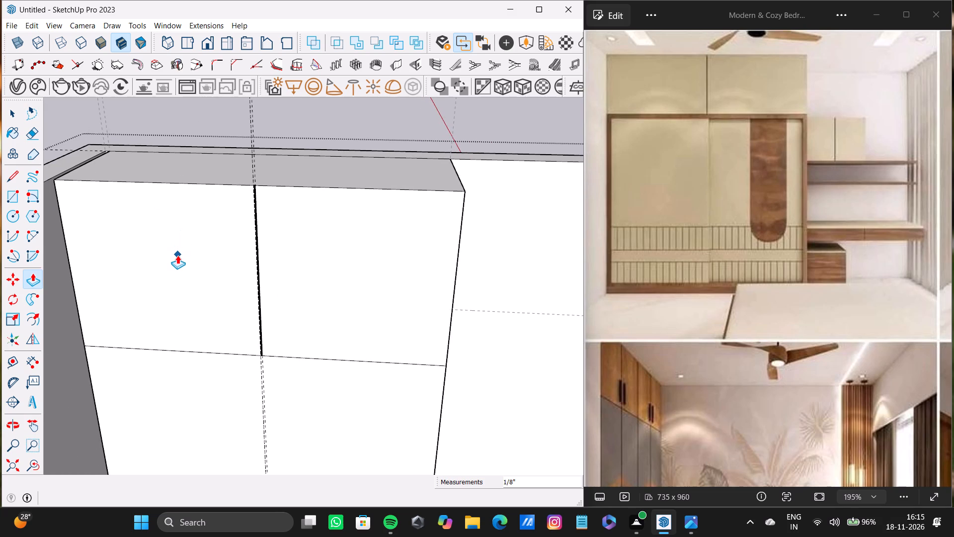
scroll(238, 371, "down", 4)
middle_click_drag(241, 379, 247, 322, "shift")
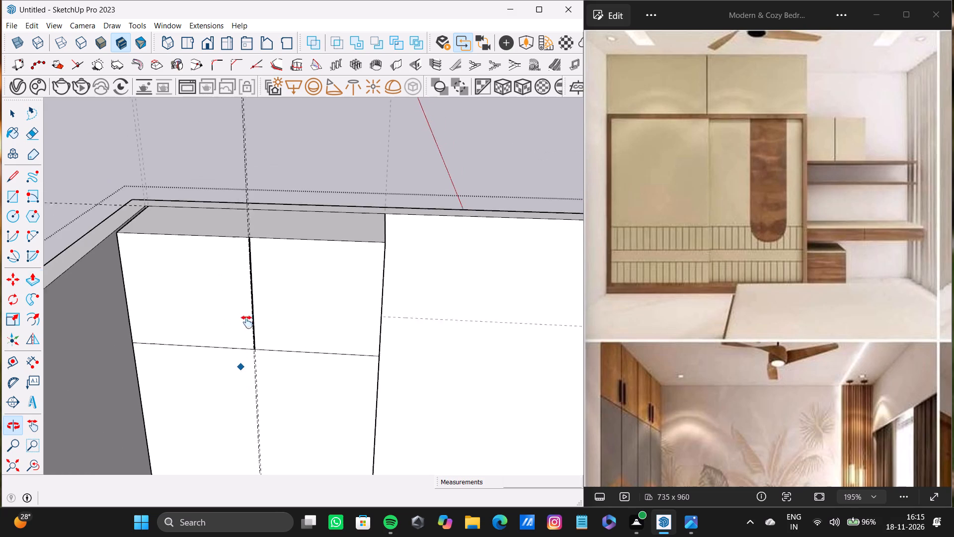
middle_click_drag(247, 322, 236, 269, "shift")
key("space")
left_click(227, 301)
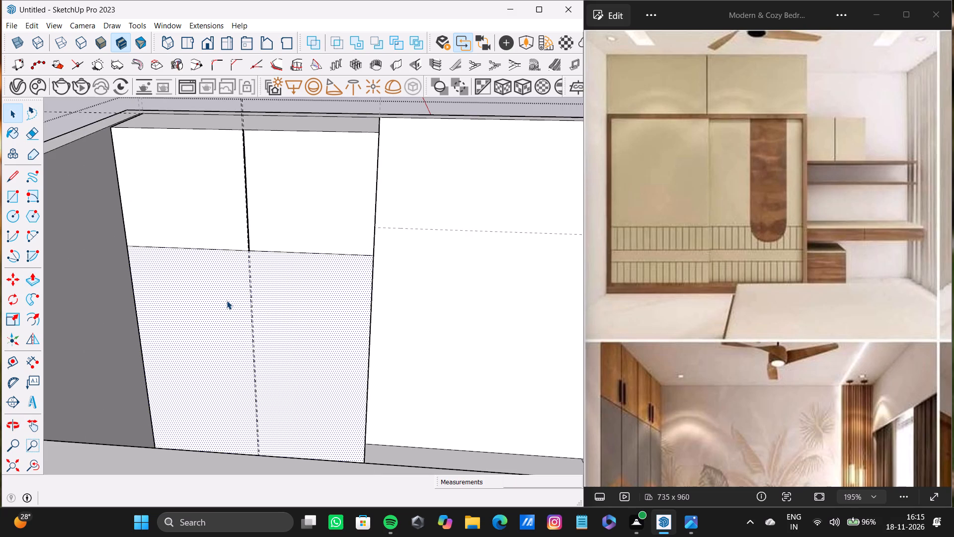
key("f")
left_click_drag(234, 299, 233, 299)
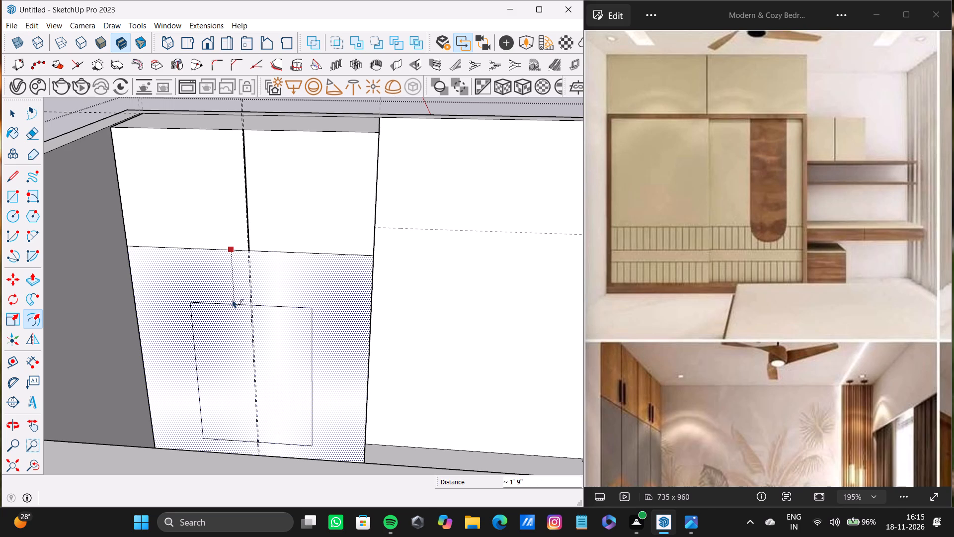
left_click_drag(233, 299, 231, 257)
key("space")
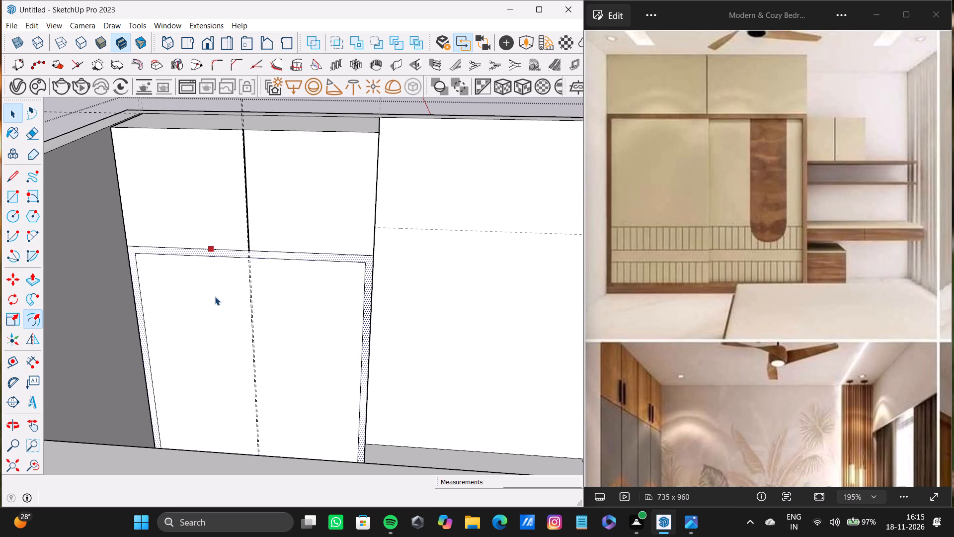
Examine the wardrobe's framed lower front face and its place in the room from several angles.
left_click(214, 296)
scroll(247, 272, "up", 8)
middle_click_drag(244, 276, 213, 303)
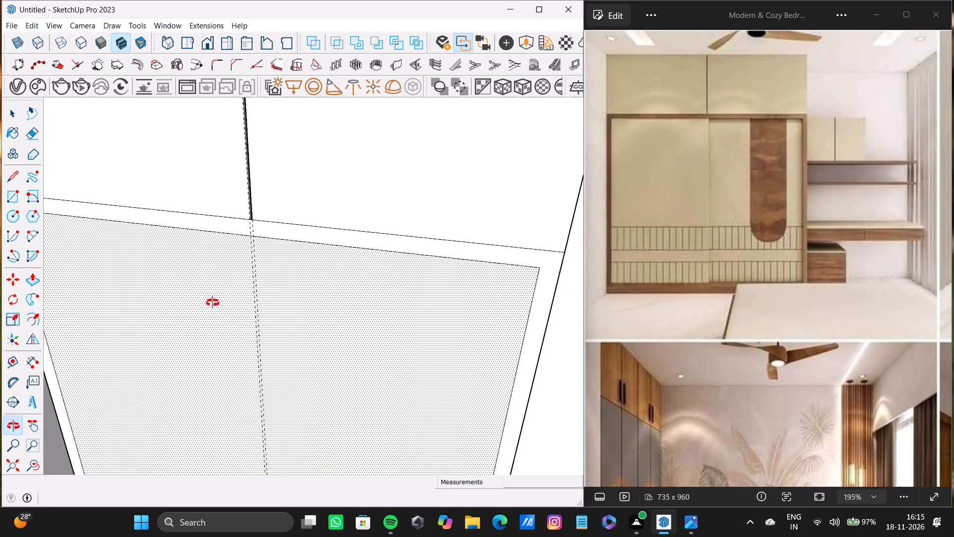
middle_click_drag(213, 303, 215, 189)
scroll(217, 344, "down", 8)
middle_click_drag(218, 344, 223, 364)
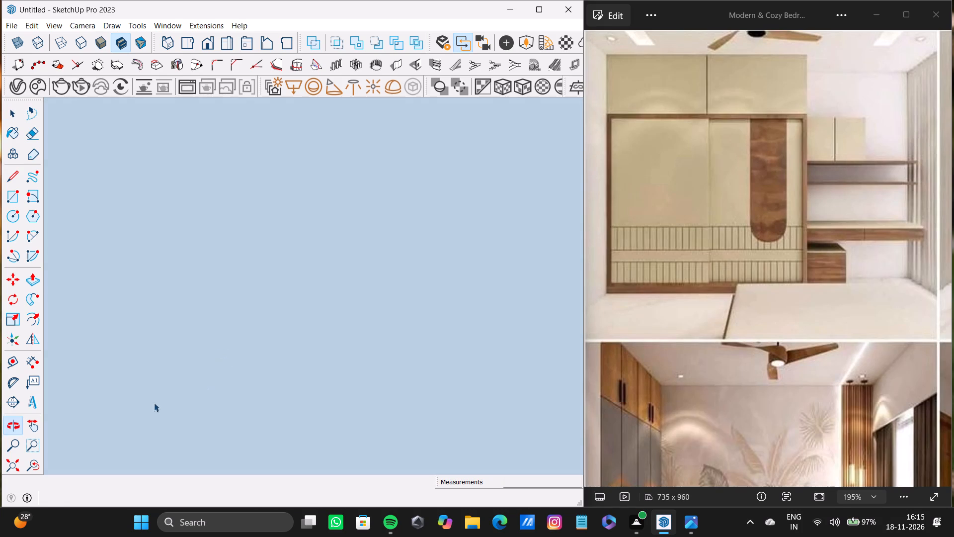
left_click(14, 465)
middle_click_drag(131, 362, 125, 467)
scroll(255, 237, "up", 4)
middle_click_drag(276, 194, 131, 518, "shift")
scroll(158, 423, "up", 9)
middle_click_drag(228, 296, 222, 413, "shift")
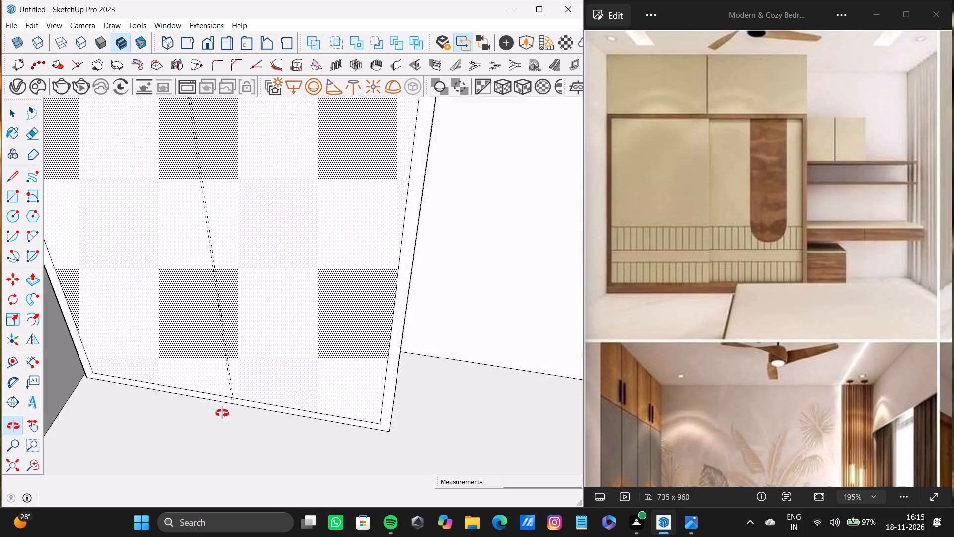
middle_click_drag(222, 413, 222, 413, "shift")
scroll(212, 322, "down", 4, "shift")
middle_click_drag(217, 302, 244, 380, "shift")
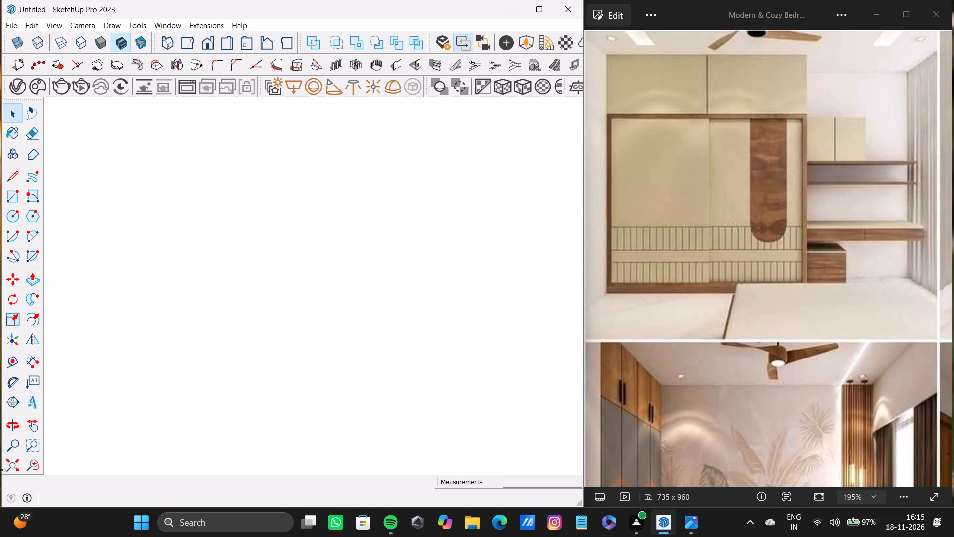
left_click(7, 469)
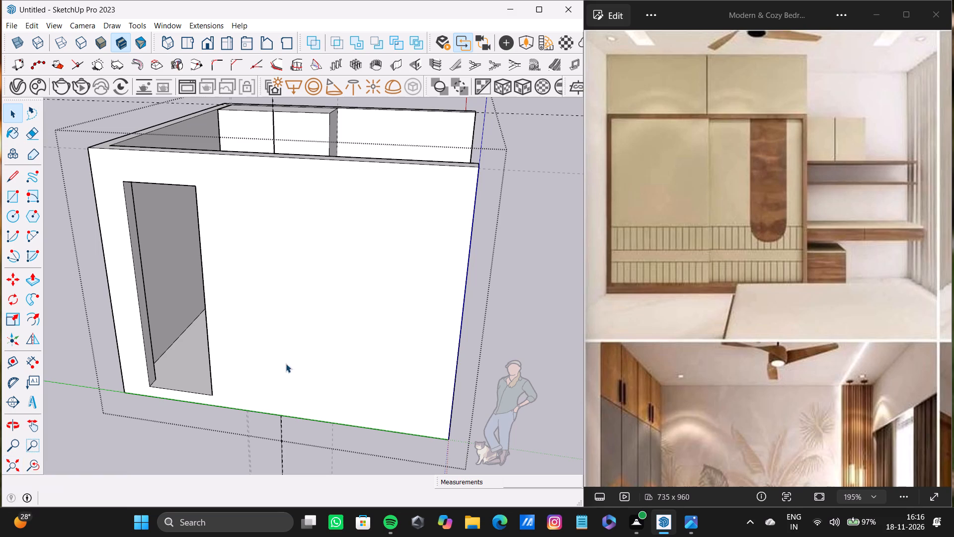
scroll(191, 178, "down", 7)
middle_click_drag(200, 178, 237, 285, "shift")
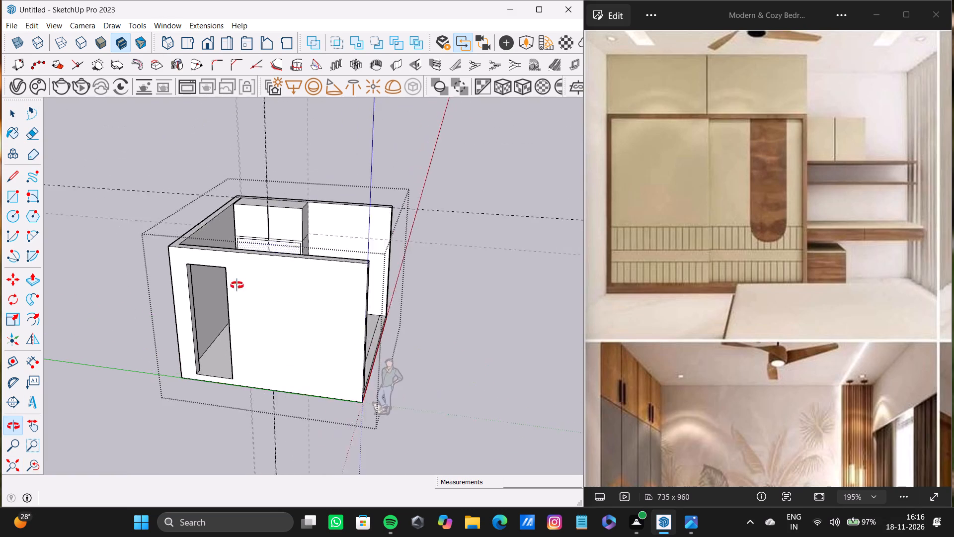
middle_click_drag(237, 285, 244, 346, "shift")
scroll(292, 216, "up", 14)
scroll(251, 207, "down", 3, "shift")
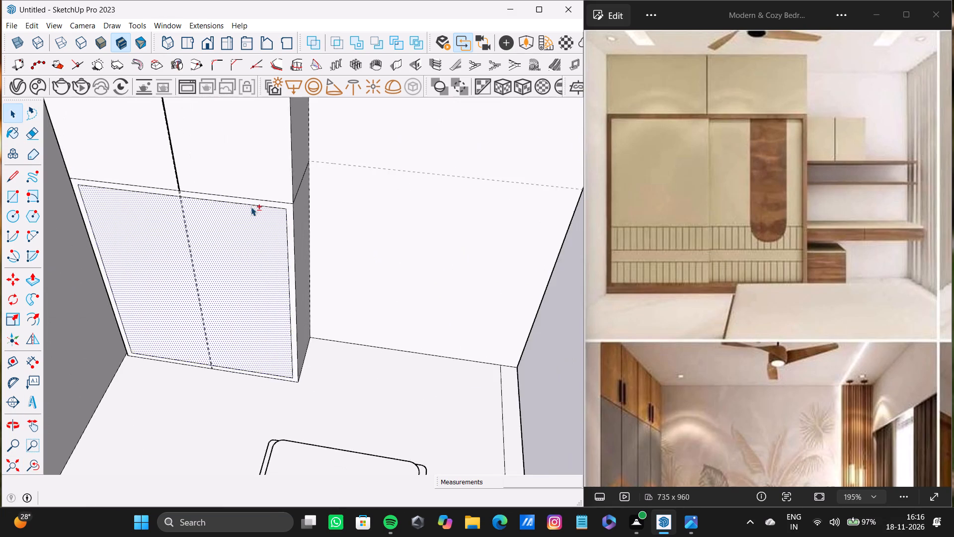
scroll(251, 207, "down", 6, "shift")
middle_click_drag(251, 207, 358, 250, "shift")
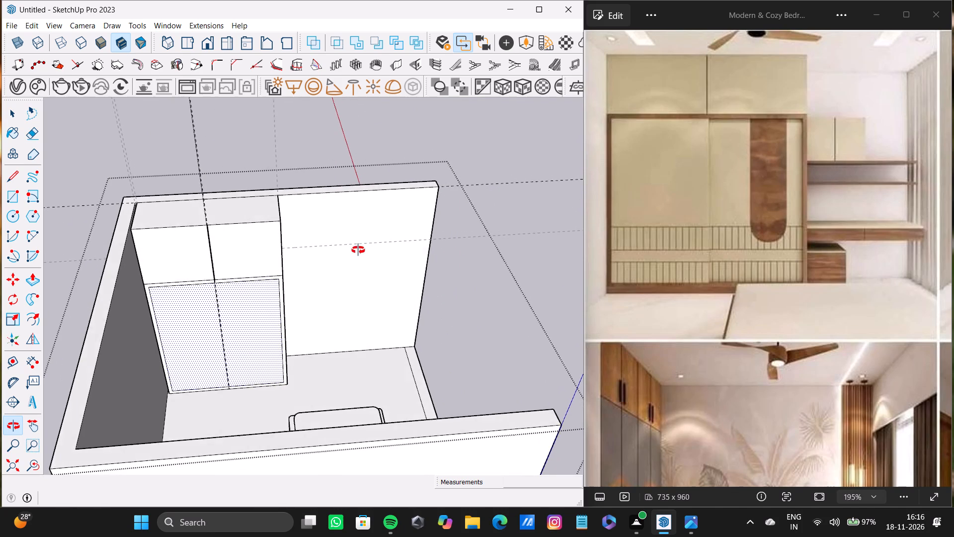
middle_click_drag(358, 250, 324, 248, "shift")
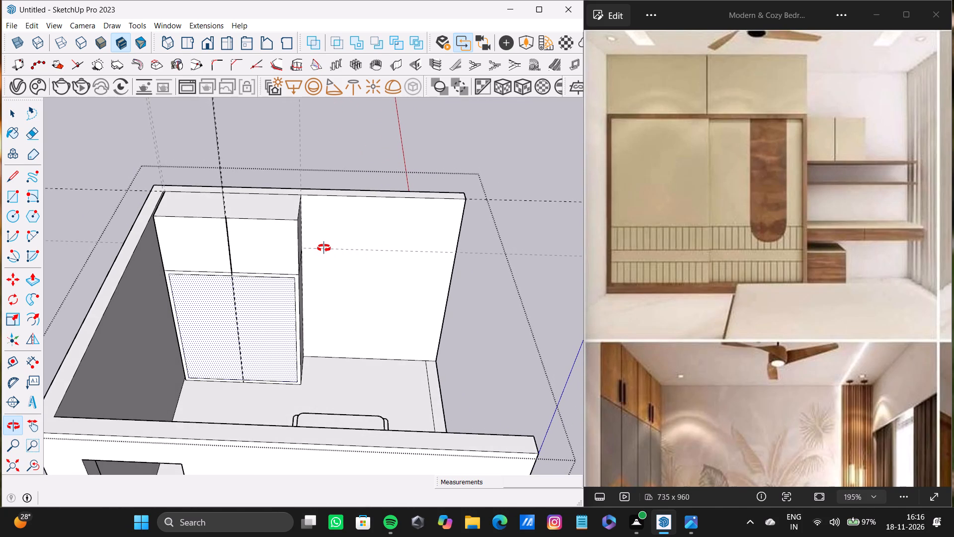
middle_click_drag(324, 248, 326, 253, "shift")
middle_click_drag(369, 274, 131, 181)
scroll(417, 402, "down", 5)
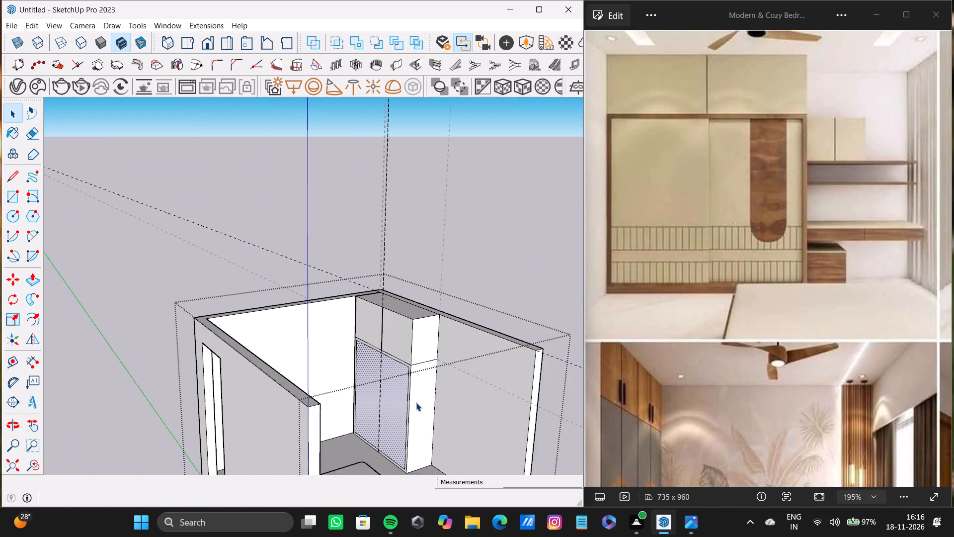
middle_click_drag(415, 402, 394, 287, "shift")
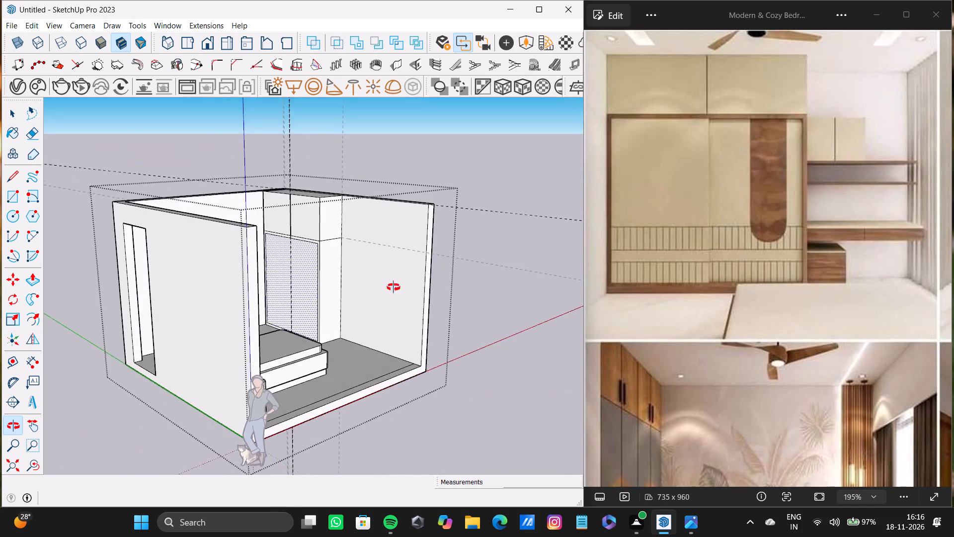
middle_click_drag(394, 287, 387, 289, "shift")
middle_click_drag(308, 278, 412, 424, "shift")
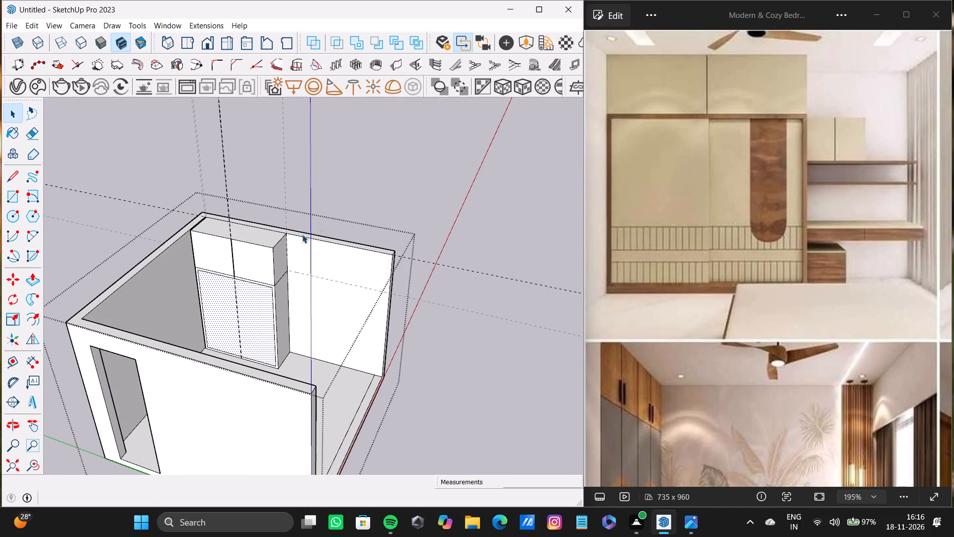
Draw a full-height rectangle about 7/16" by 8' 4 7/16" between the two central guides on the wardrobe's framed lower face.
scroll(275, 287, "up", 20)
scroll(275, 287, "up", 3)
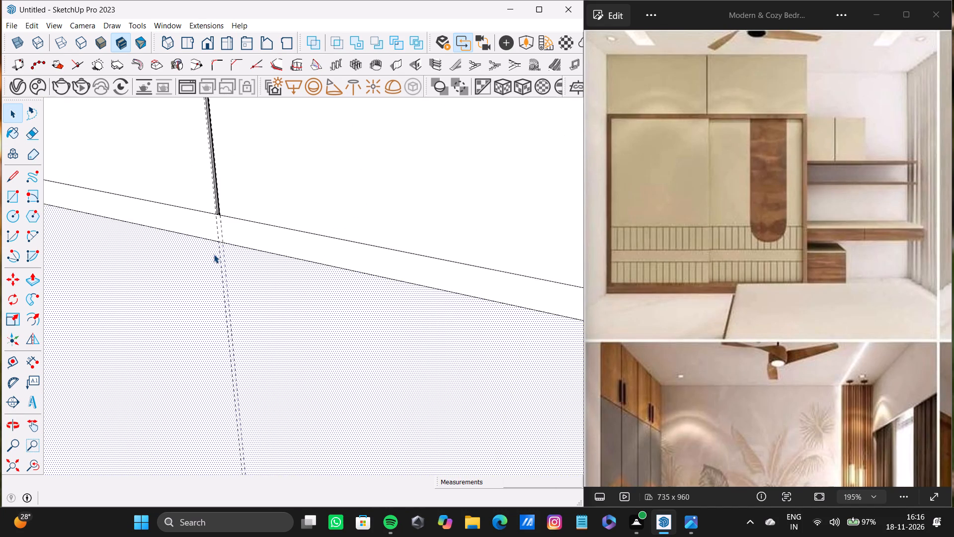
scroll(214, 254, "up", 1)
key("r")
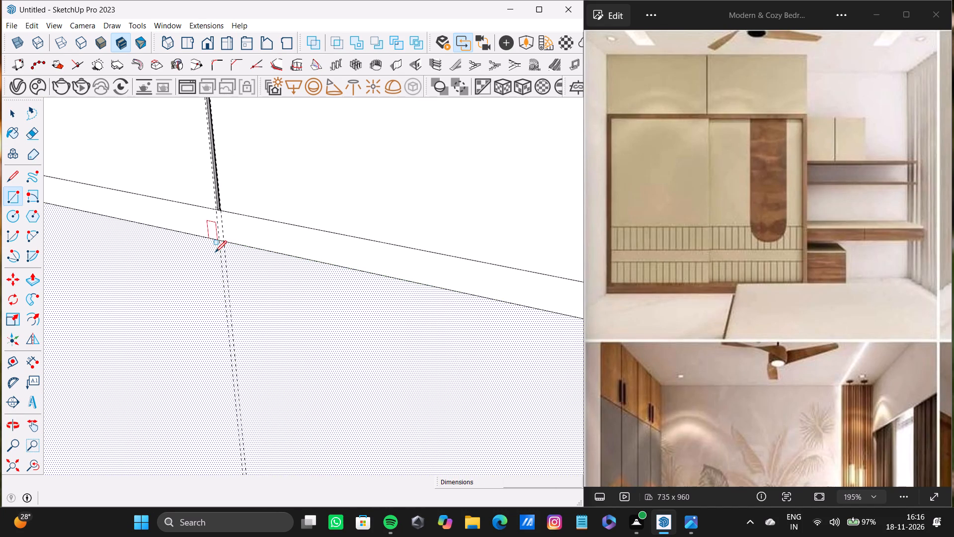
scroll(222, 251, "up", 7)
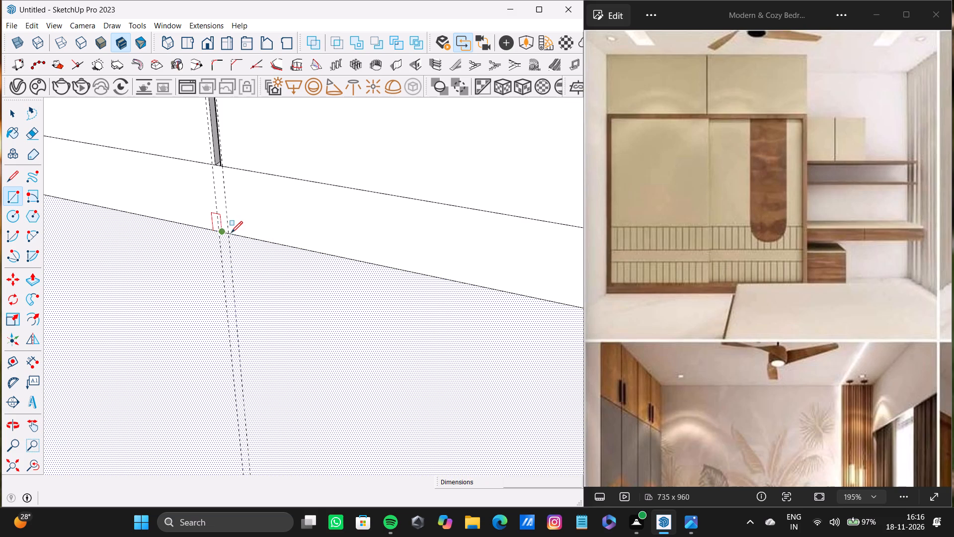
scroll(222, 234, "up", 14)
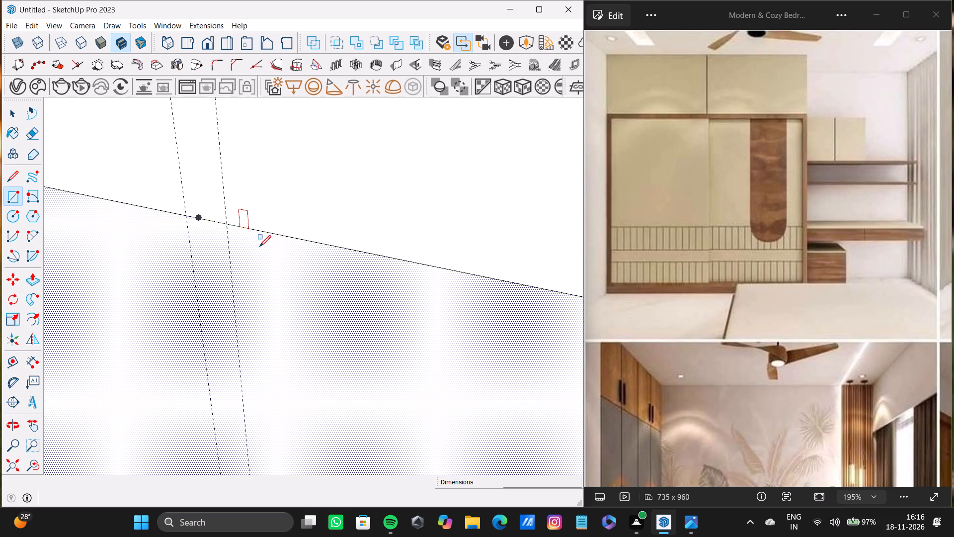
middle_click_drag(259, 247, 262, 319)
scroll(179, 240, "up", 4)
left_click(185, 194)
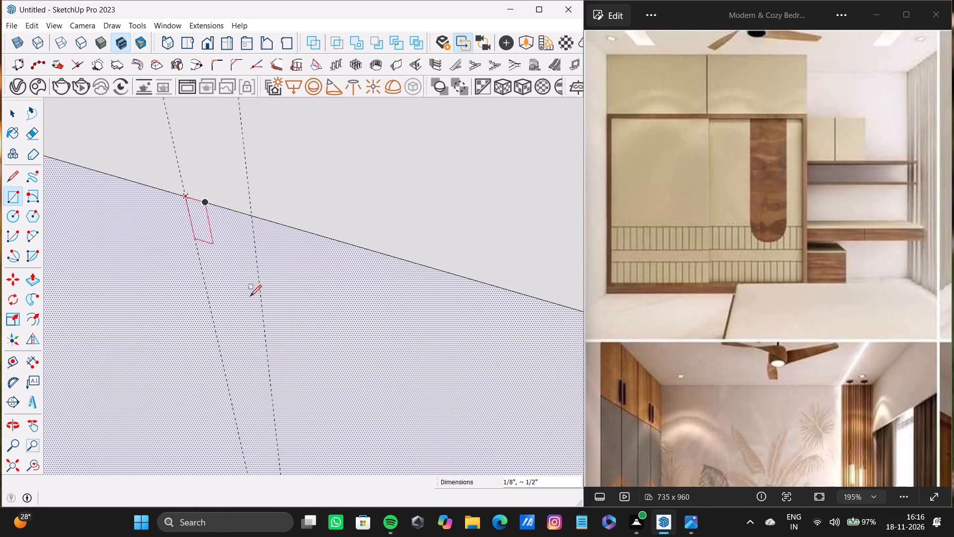
scroll(277, 349, "down", 6)
middle_click_drag(277, 359, 228, 74, "shift")
scroll(227, 266, "down", 1)
middle_click_drag(227, 268, 248, 31)
middle_click_drag(263, 153, 269, 66, "shift")
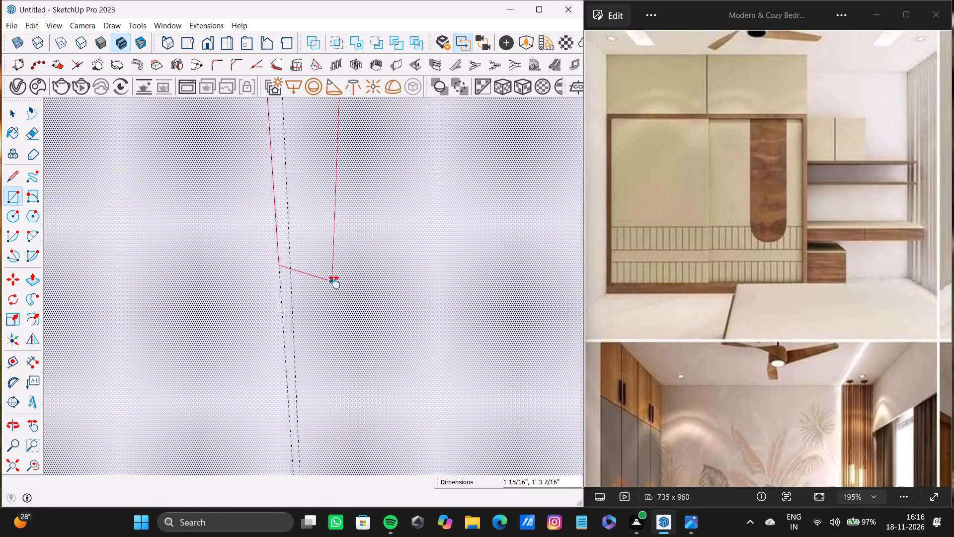
middle_click_drag(334, 282, 298, 103, "shift")
middle_click_drag(340, 321, 327, 74, "shift")
middle_click_drag(331, 287, 316, 90, "shift")
middle_click_drag(324, 287, 347, 58, "shift")
middle_click_drag(327, 219, 327, 187, "shift")
scroll(327, 187, "down", 1, "shift")
scroll(297, 281, "up", 11)
left_click(307, 296)
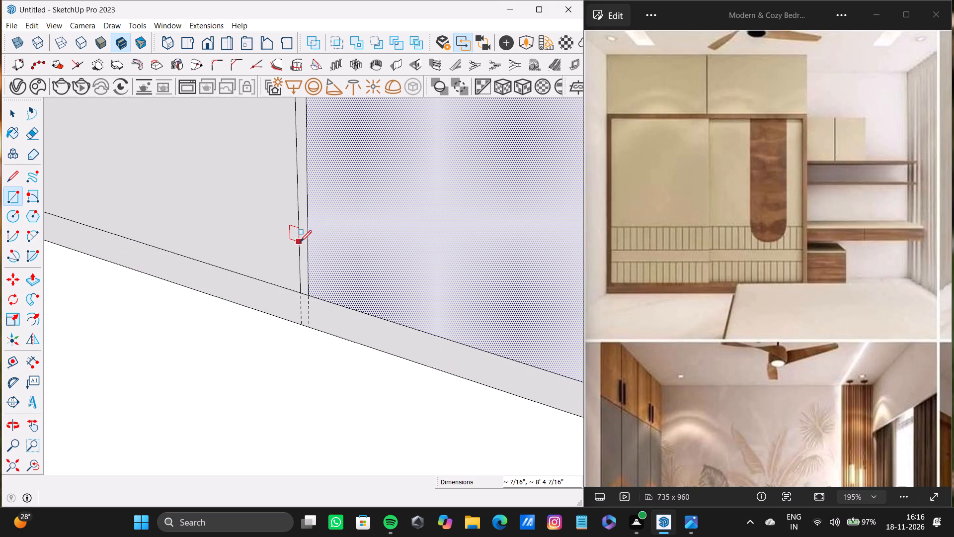
key("space")
type("c")
key("space")
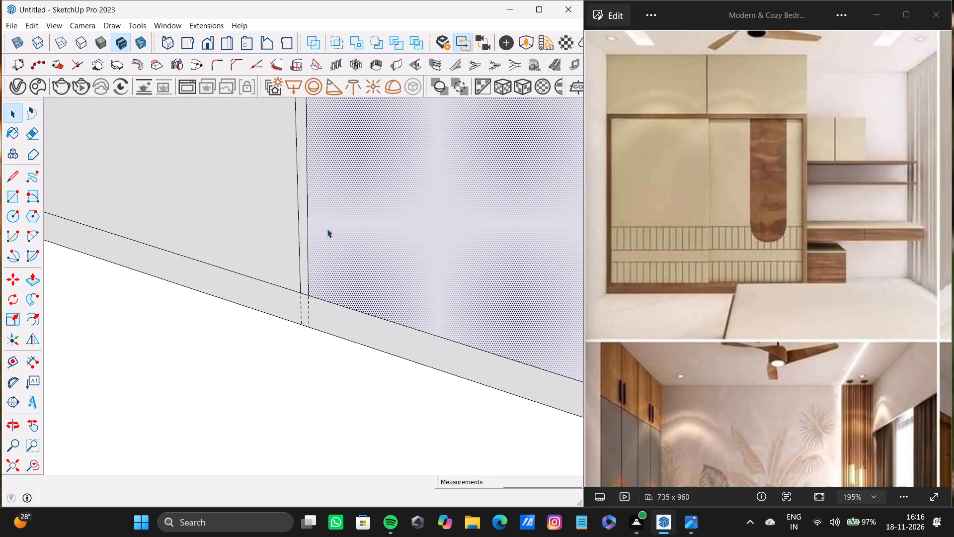
Delete the right-hand edge of the narrow central strip, leaving one dividing line on the wardrobe's lower front.
scroll(327, 229, "down", 2)
middle_click_drag(343, 203, 362, 322, "shift")
scroll(376, 298, "down", 17)
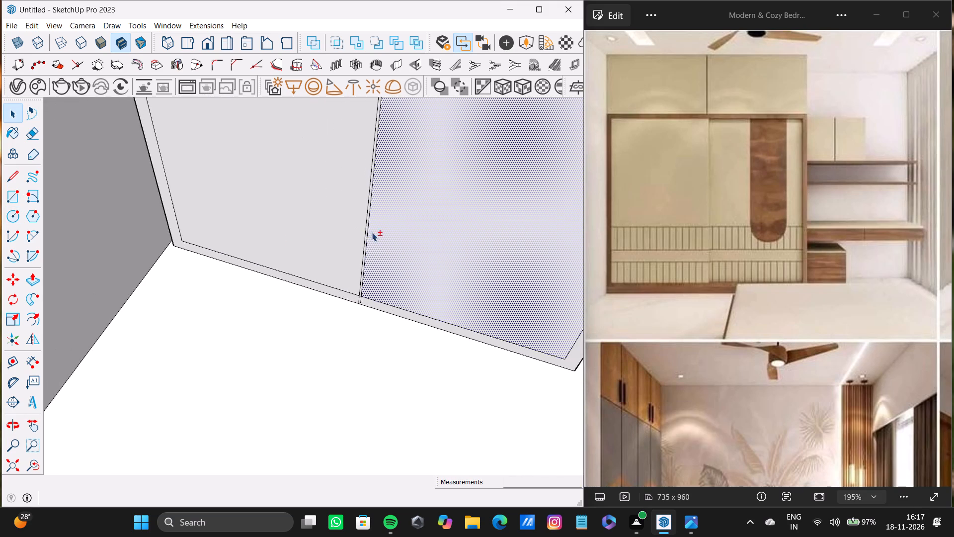
scroll(372, 232, "down", 2)
middle_click_drag(399, 200, 334, 333, "shift")
scroll(359, 219, "down", 5)
middle_click(355, 166, "shift")
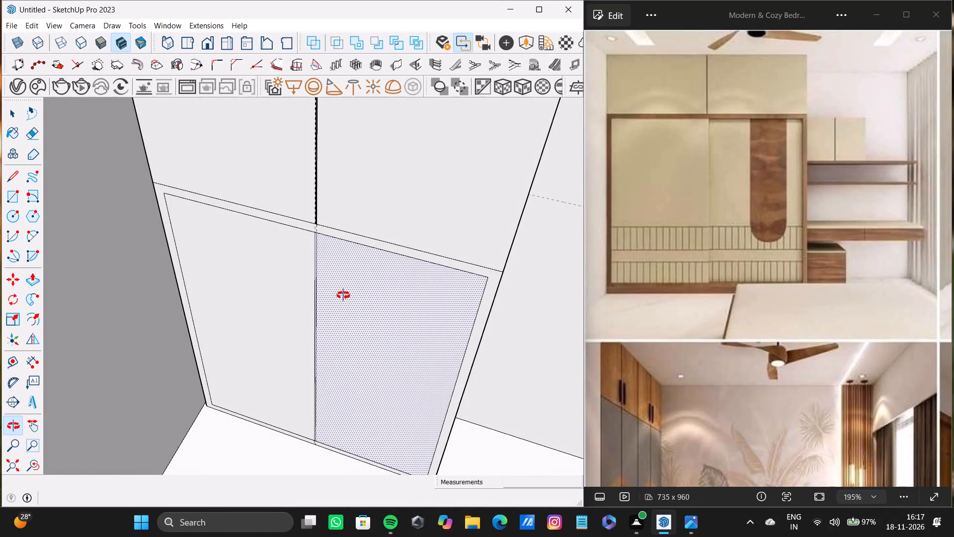
scroll(330, 248, "up", 16)
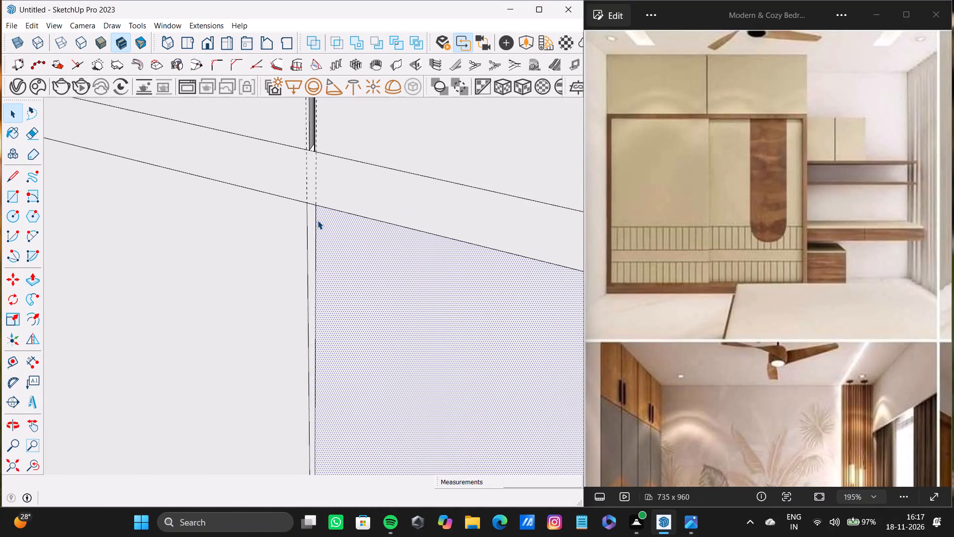
scroll(318, 220, "up", 13)
left_click(311, 204)
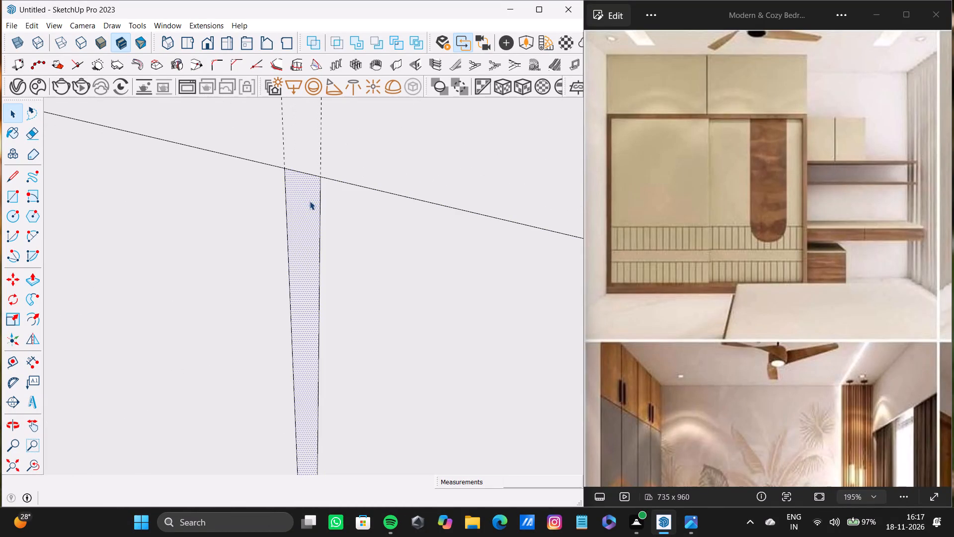
left_click(320, 223)
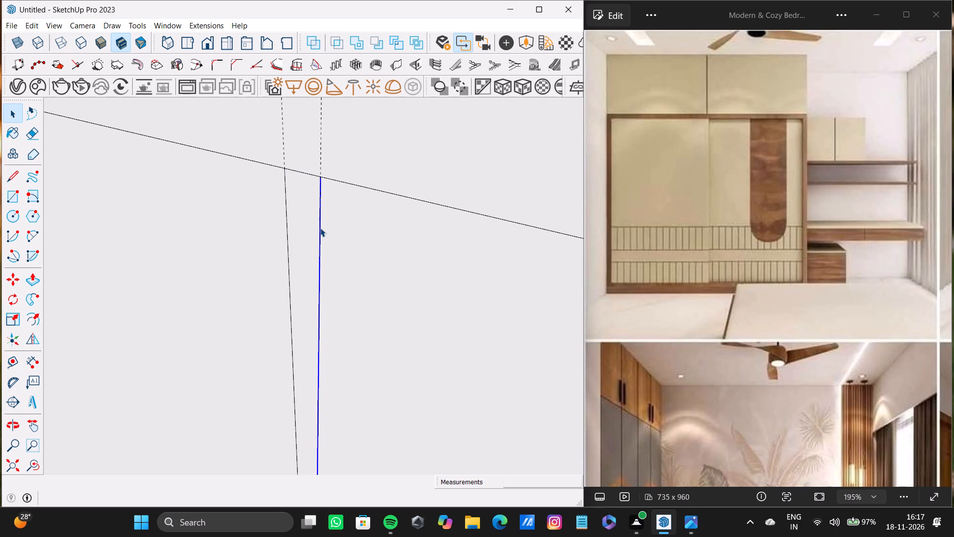
key("Delete")
Push the wardrobe's right lower shutter face inward 9/16" behind its frame and the left shutter.
left_click(316, 227)
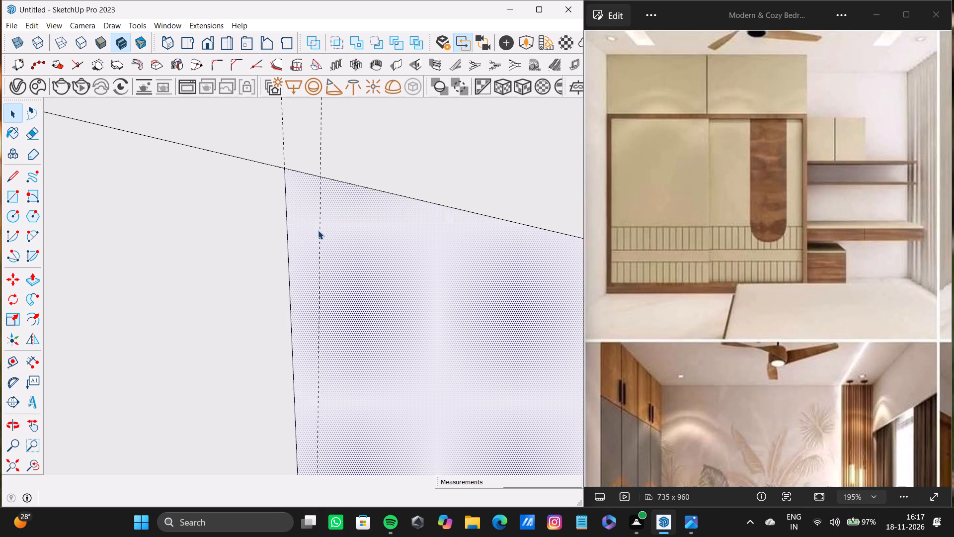
key("p")
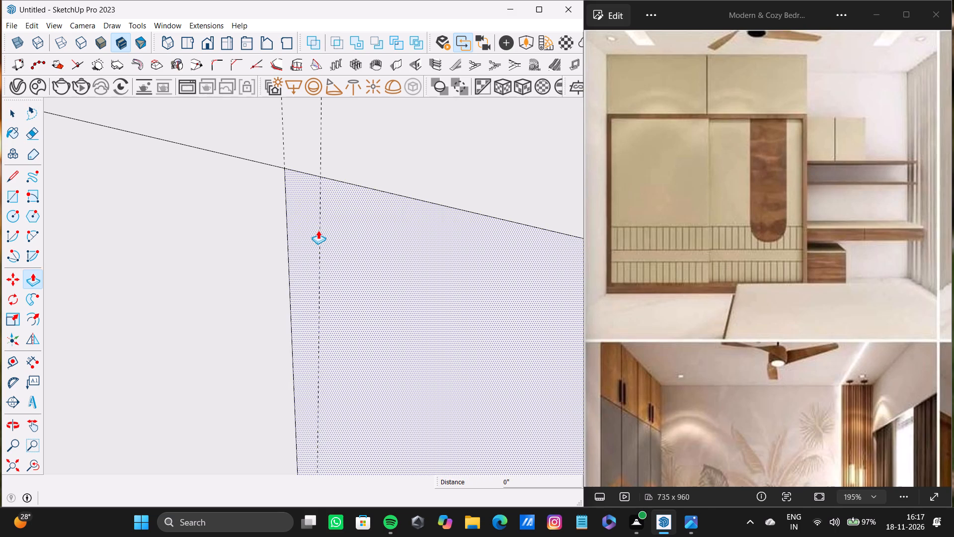
left_click_drag(318, 230, 333, 203)
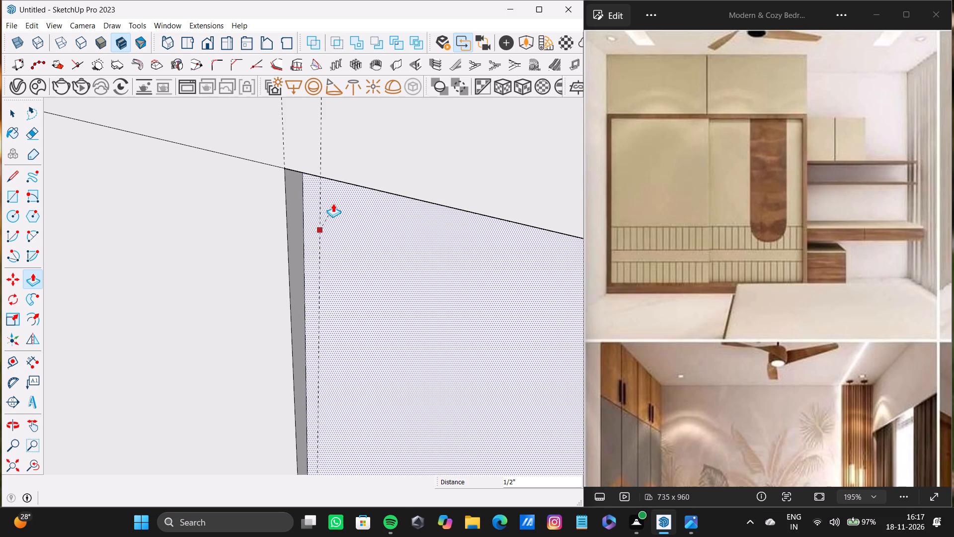
left_click_drag(333, 203, 333, 200)
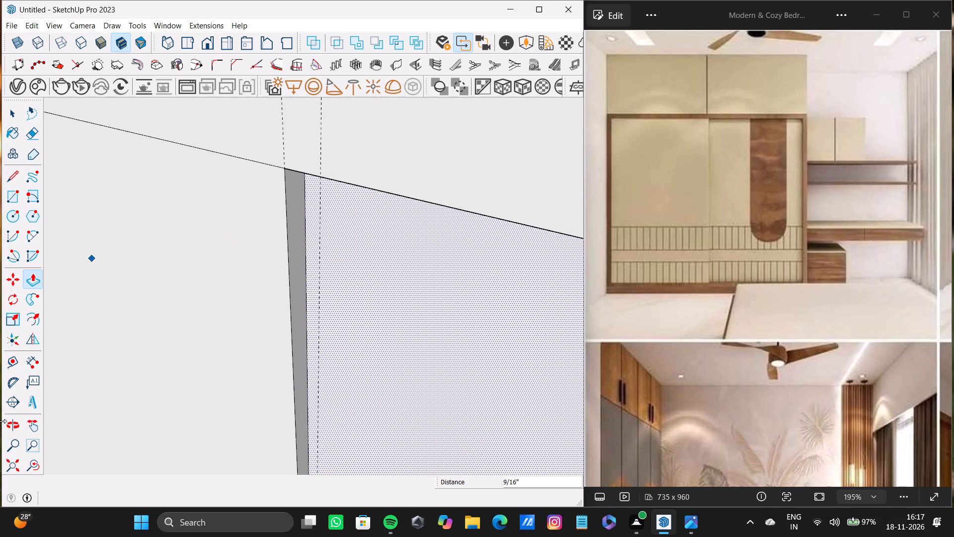
Examine the wardrobe's recessed right shutter and divided lower front from close up and across the room.
left_click(4, 467)
middle_click_drag(77, 373, 191, 299)
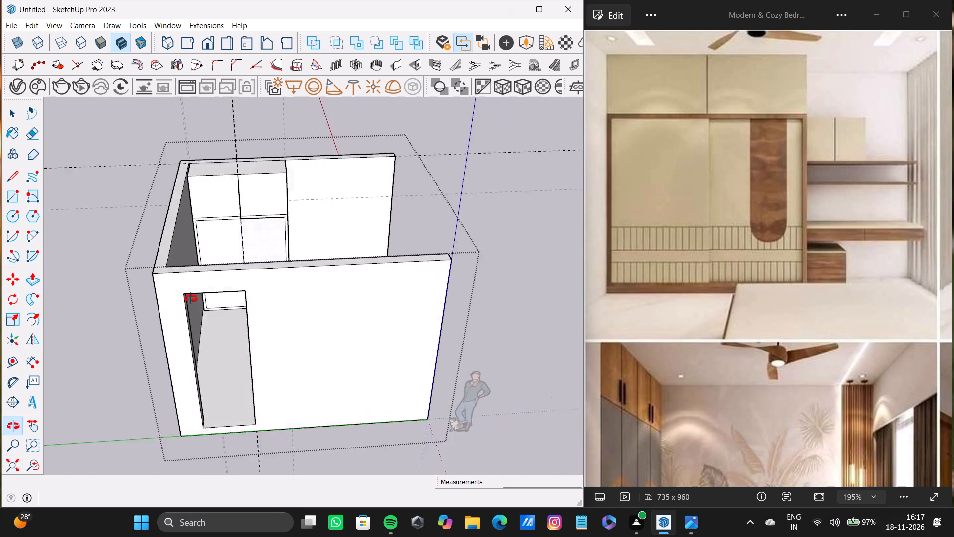
middle_click_drag(191, 299, 192, 282)
scroll(212, 317, "up", 20)
scroll(212, 317, "up", 2)
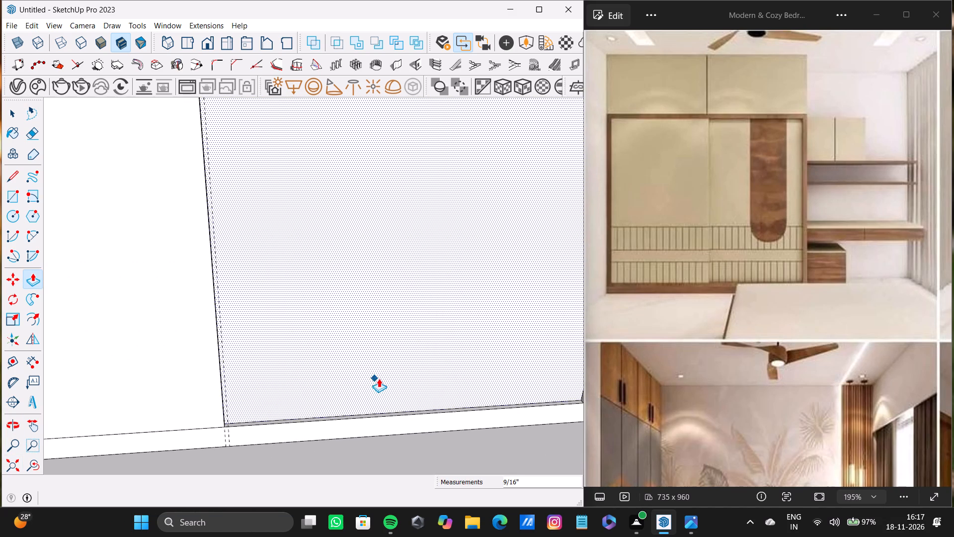
middle_click_drag(345, 365, 284, 365)
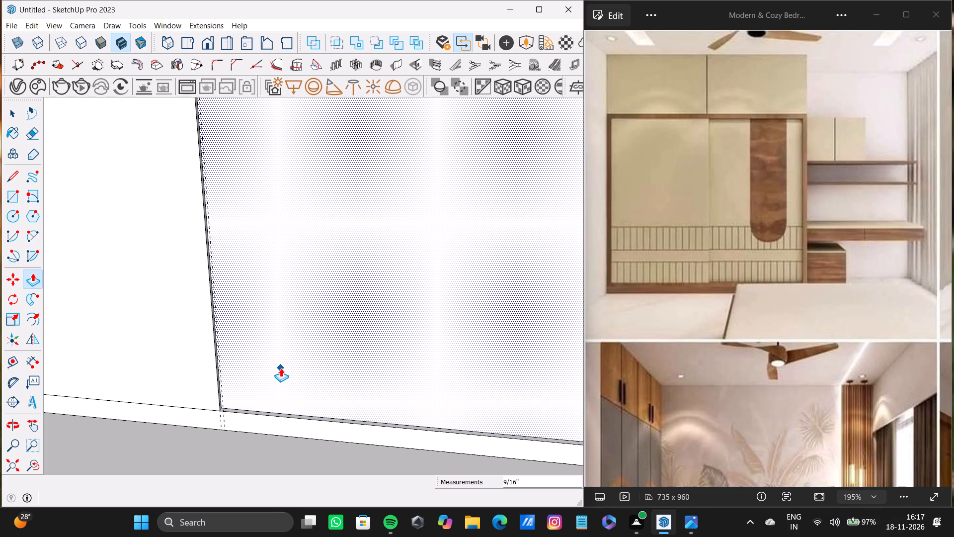
scroll(292, 396, "down", 15)
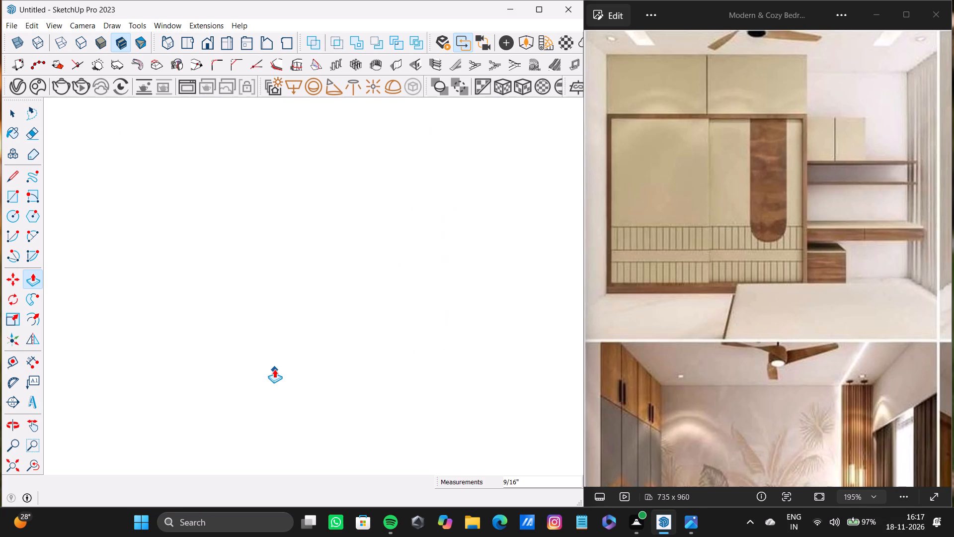
scroll(274, 369, "down", 7)
left_click(14, 459)
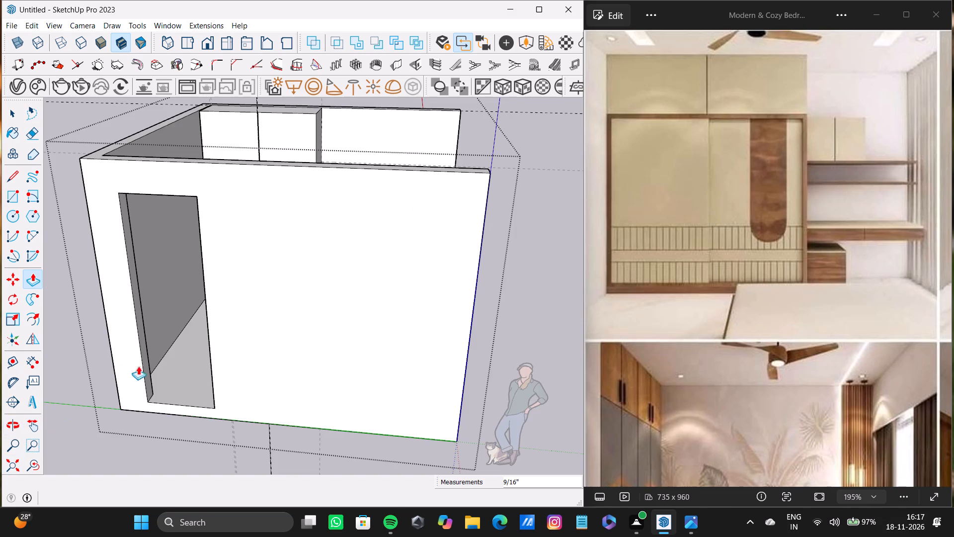
scroll(248, 172, "up", 10)
middle_click_drag(363, 178, 288, 243)
scroll(284, 229, "down", 13)
middle_click_drag(309, 199, 275, 340, "shift")
key("space")
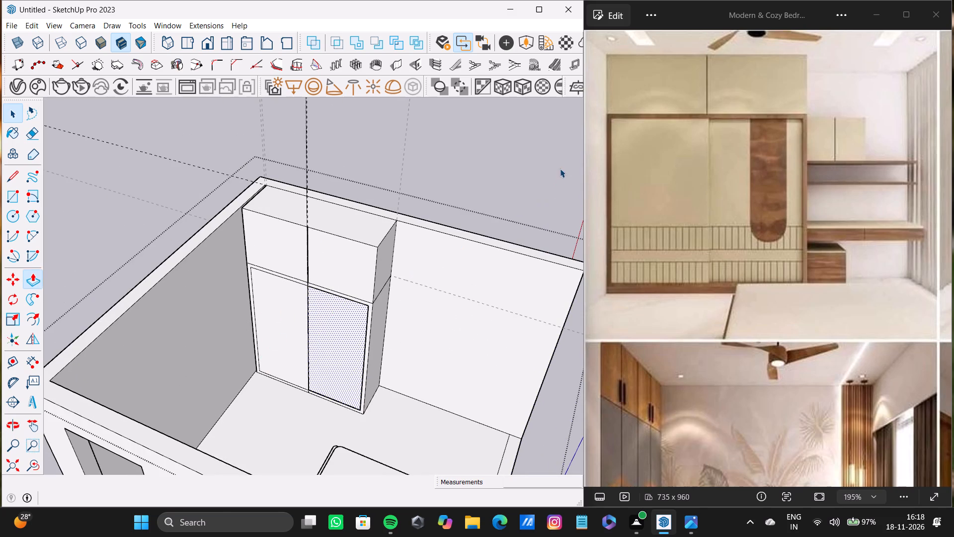
left_click(539, 156)
scroll(360, 205, "up", 2)
middle_click_drag(360, 205, 468, 215)
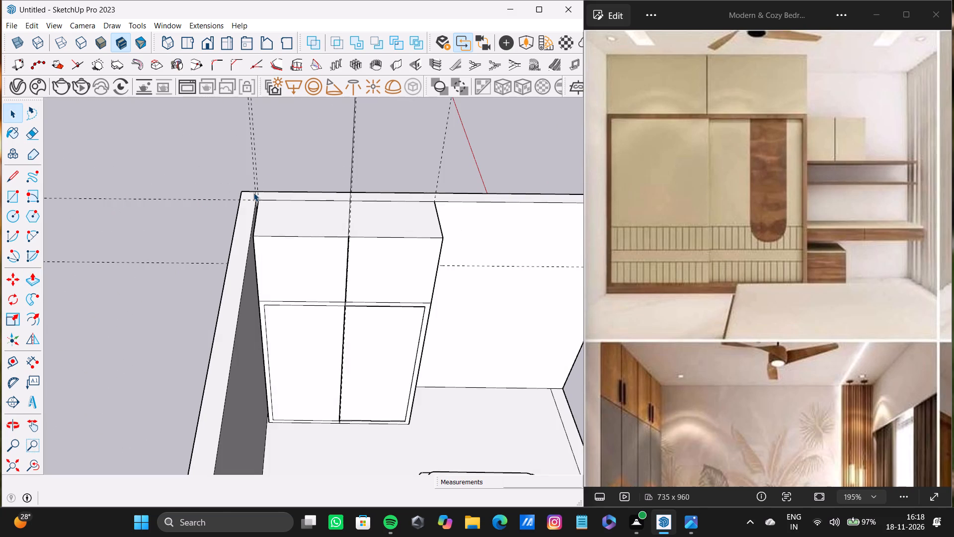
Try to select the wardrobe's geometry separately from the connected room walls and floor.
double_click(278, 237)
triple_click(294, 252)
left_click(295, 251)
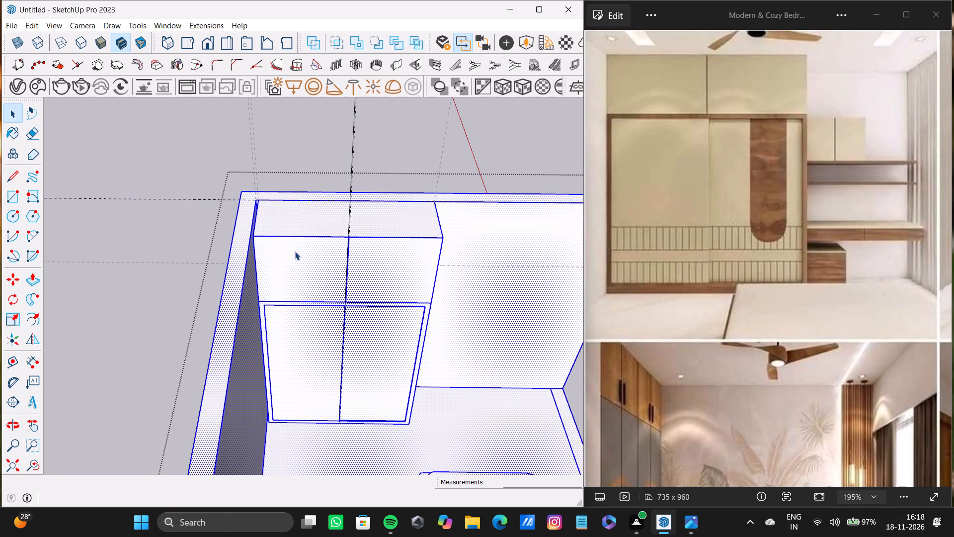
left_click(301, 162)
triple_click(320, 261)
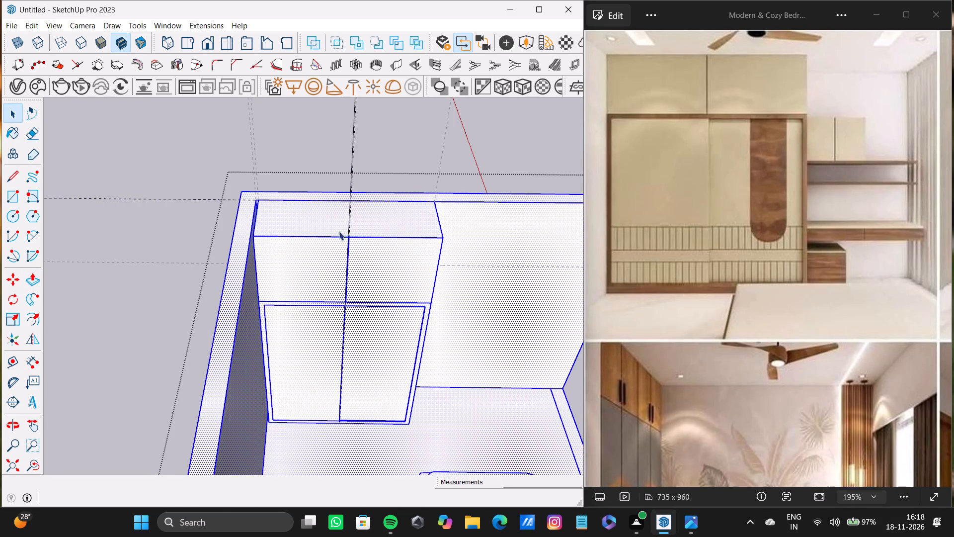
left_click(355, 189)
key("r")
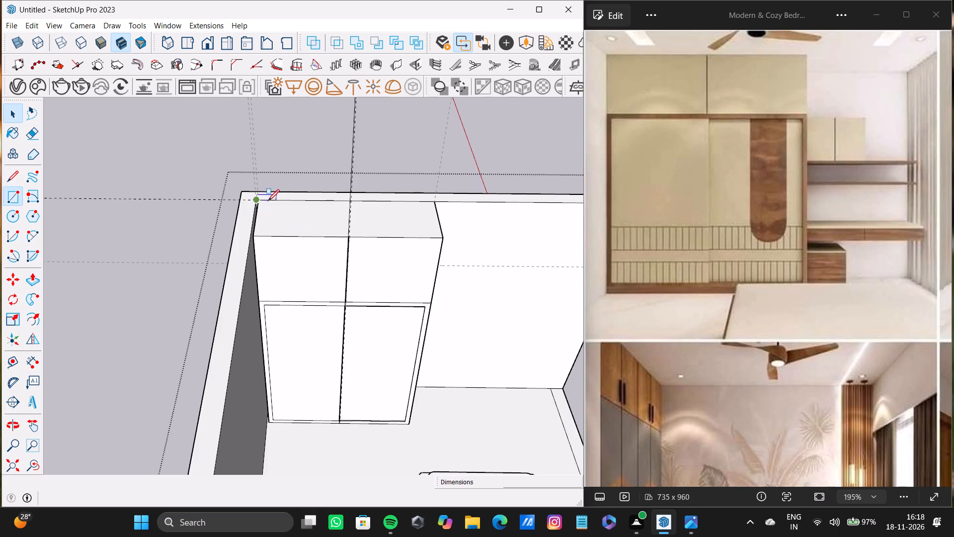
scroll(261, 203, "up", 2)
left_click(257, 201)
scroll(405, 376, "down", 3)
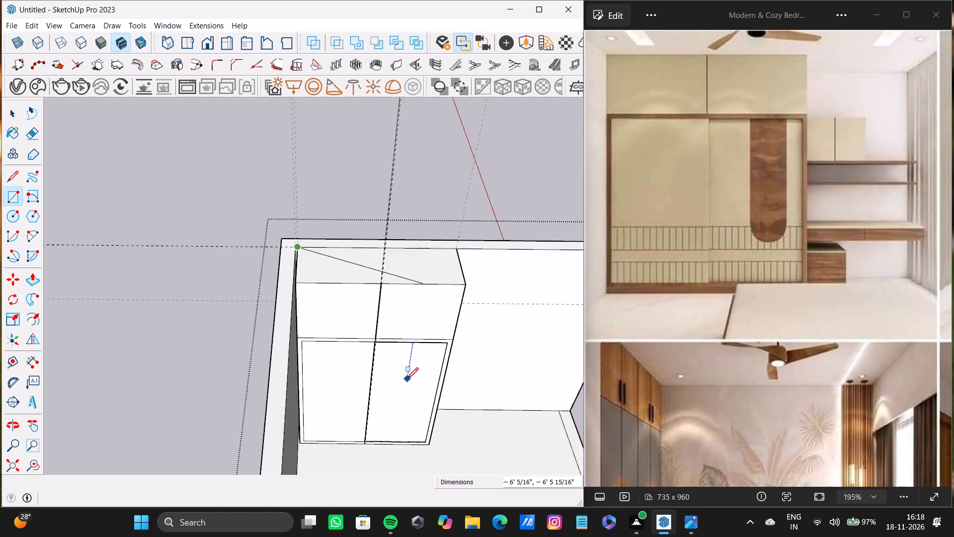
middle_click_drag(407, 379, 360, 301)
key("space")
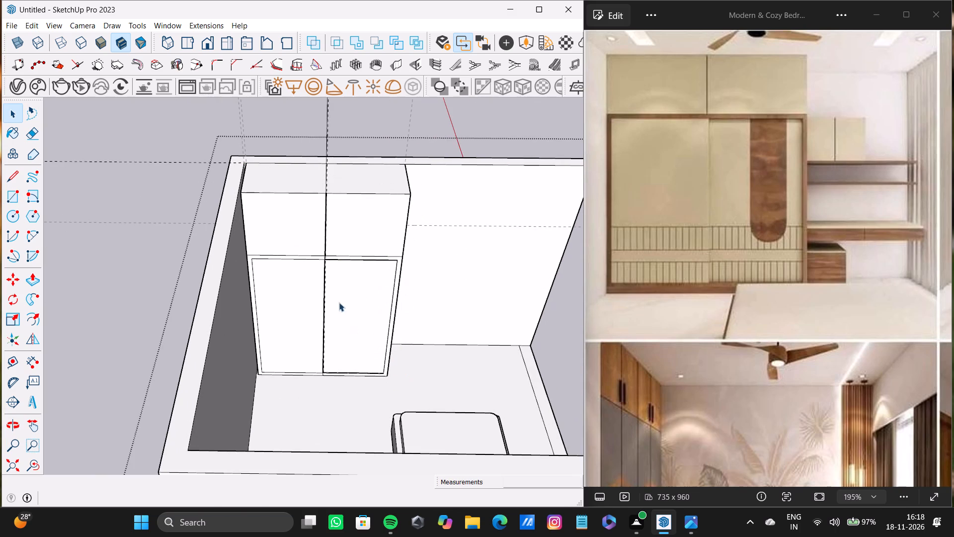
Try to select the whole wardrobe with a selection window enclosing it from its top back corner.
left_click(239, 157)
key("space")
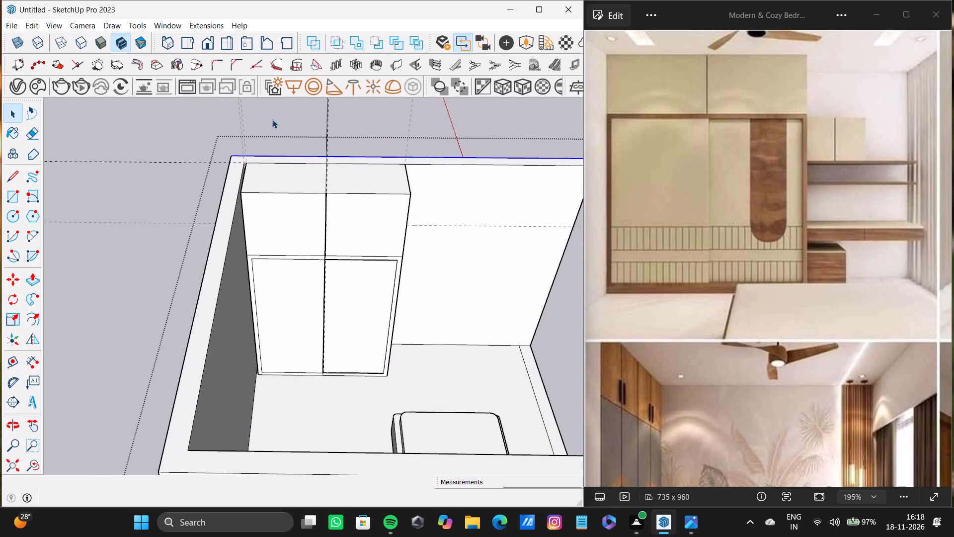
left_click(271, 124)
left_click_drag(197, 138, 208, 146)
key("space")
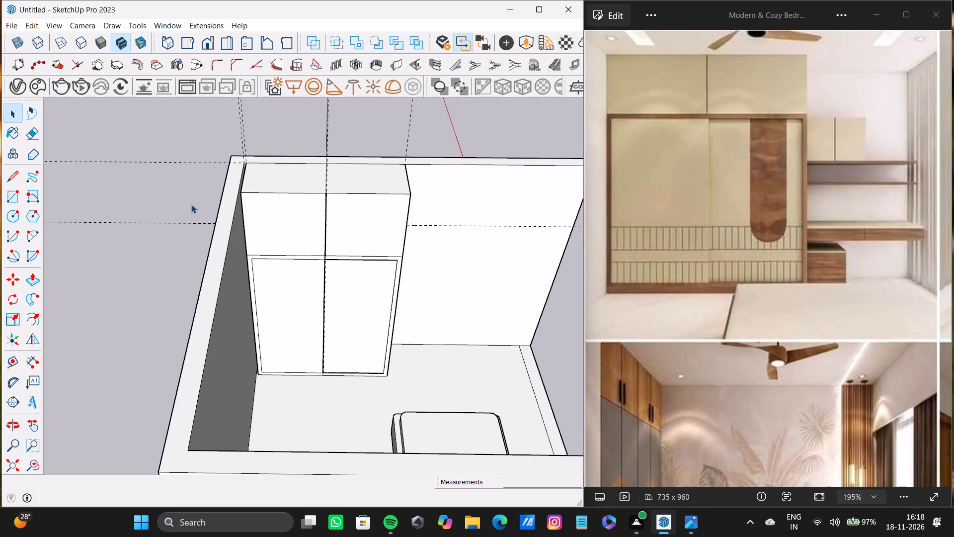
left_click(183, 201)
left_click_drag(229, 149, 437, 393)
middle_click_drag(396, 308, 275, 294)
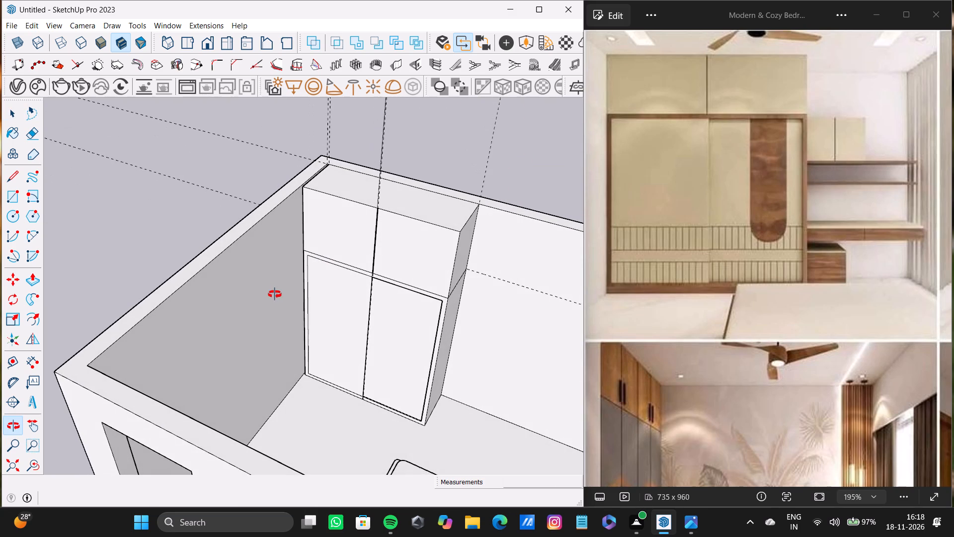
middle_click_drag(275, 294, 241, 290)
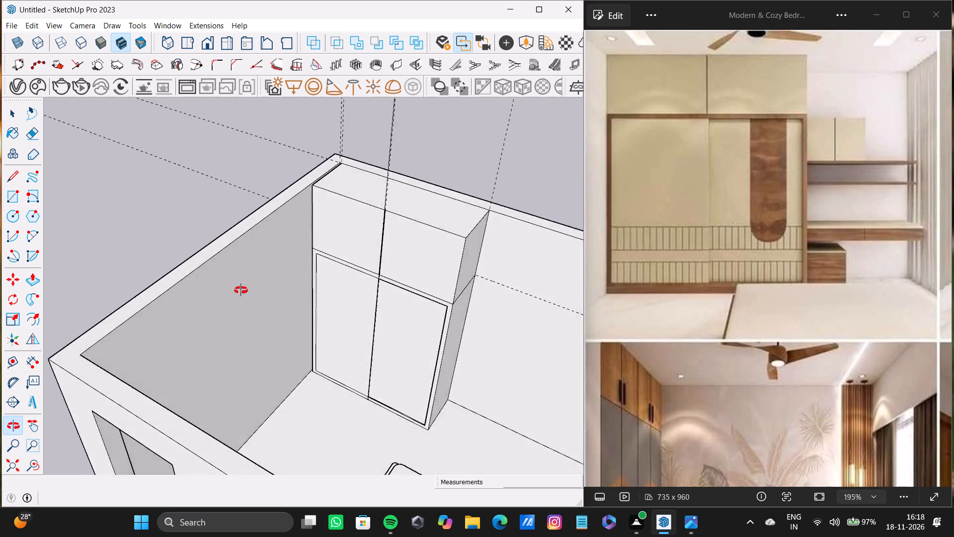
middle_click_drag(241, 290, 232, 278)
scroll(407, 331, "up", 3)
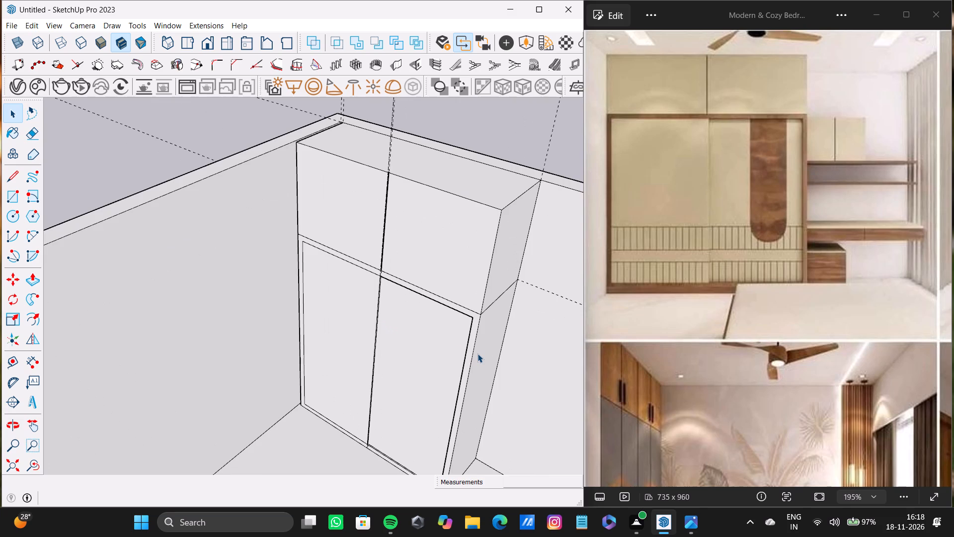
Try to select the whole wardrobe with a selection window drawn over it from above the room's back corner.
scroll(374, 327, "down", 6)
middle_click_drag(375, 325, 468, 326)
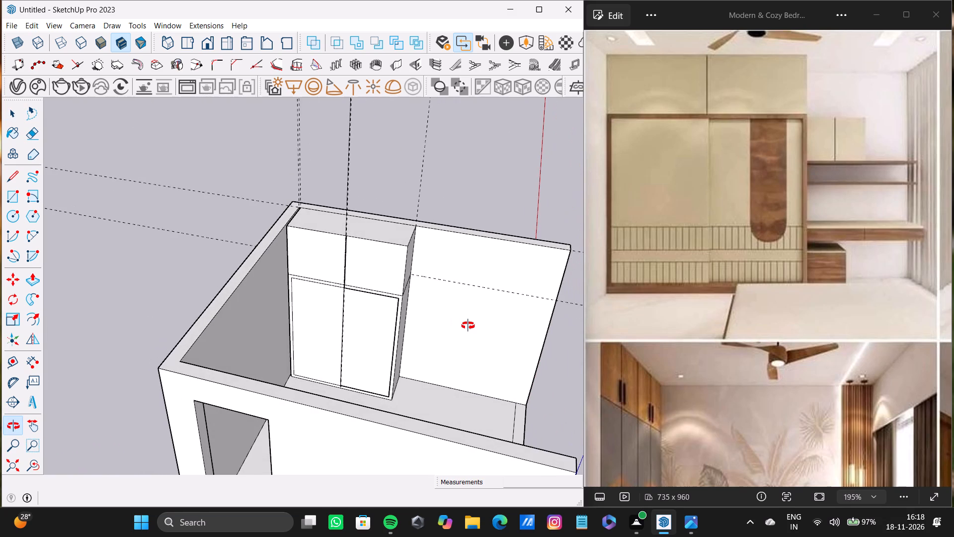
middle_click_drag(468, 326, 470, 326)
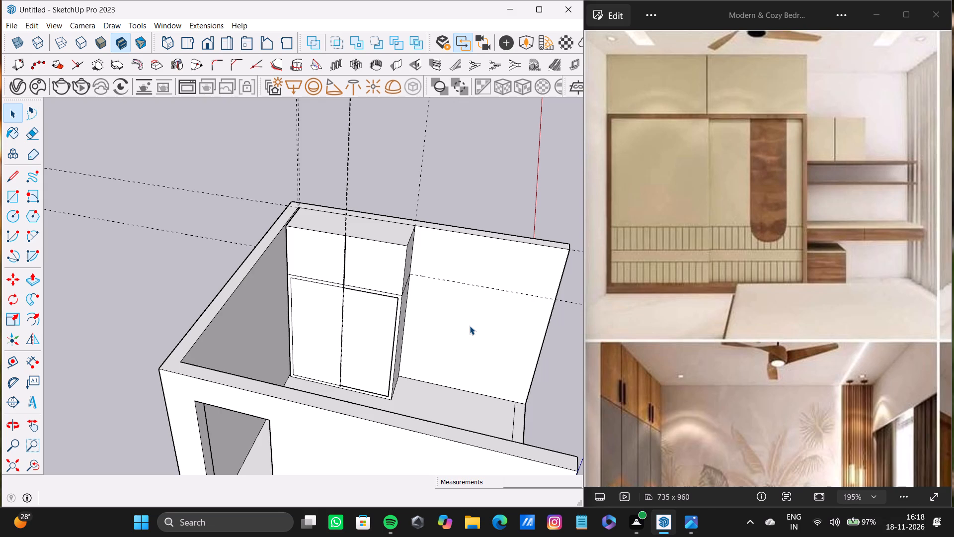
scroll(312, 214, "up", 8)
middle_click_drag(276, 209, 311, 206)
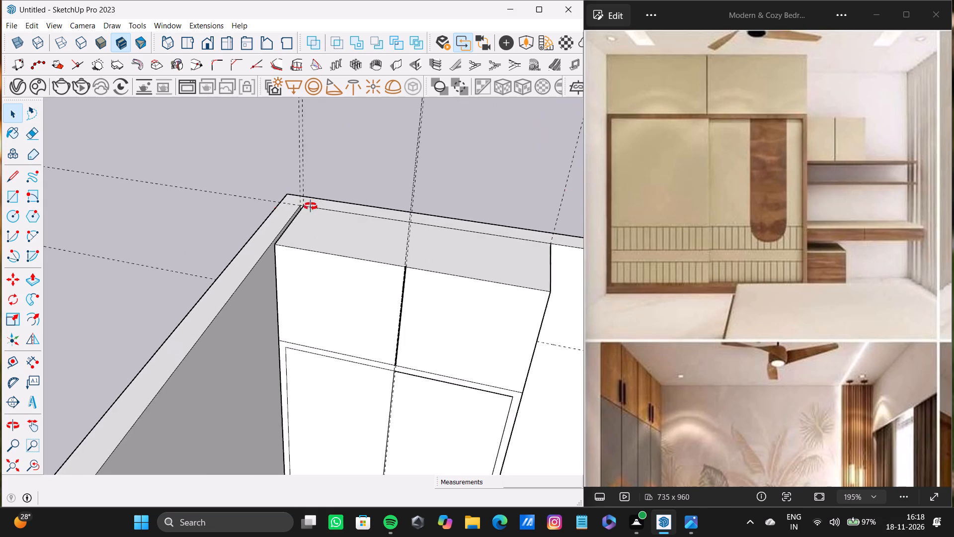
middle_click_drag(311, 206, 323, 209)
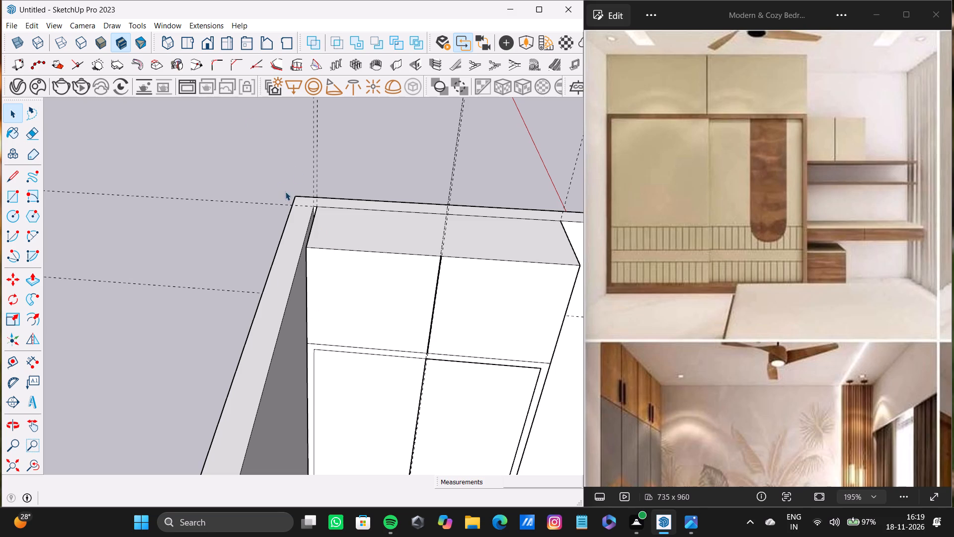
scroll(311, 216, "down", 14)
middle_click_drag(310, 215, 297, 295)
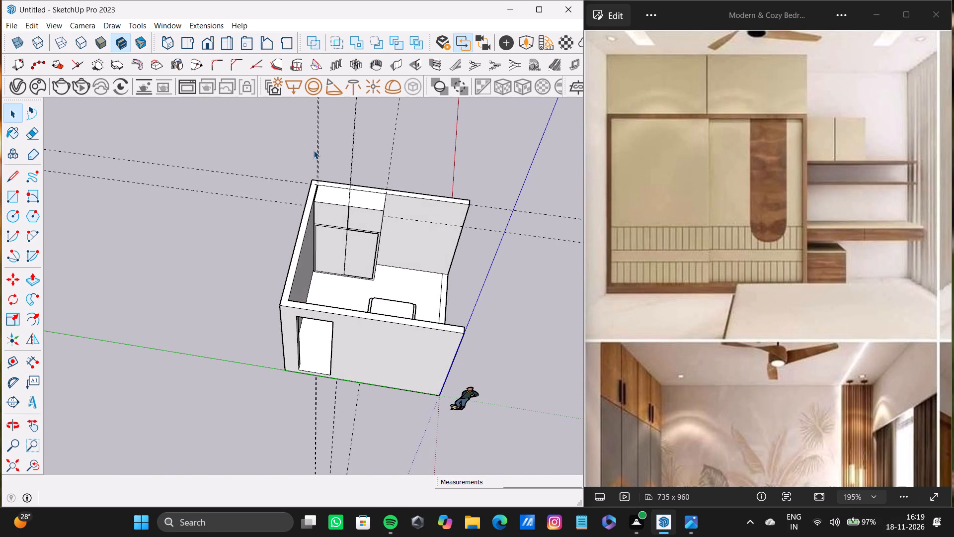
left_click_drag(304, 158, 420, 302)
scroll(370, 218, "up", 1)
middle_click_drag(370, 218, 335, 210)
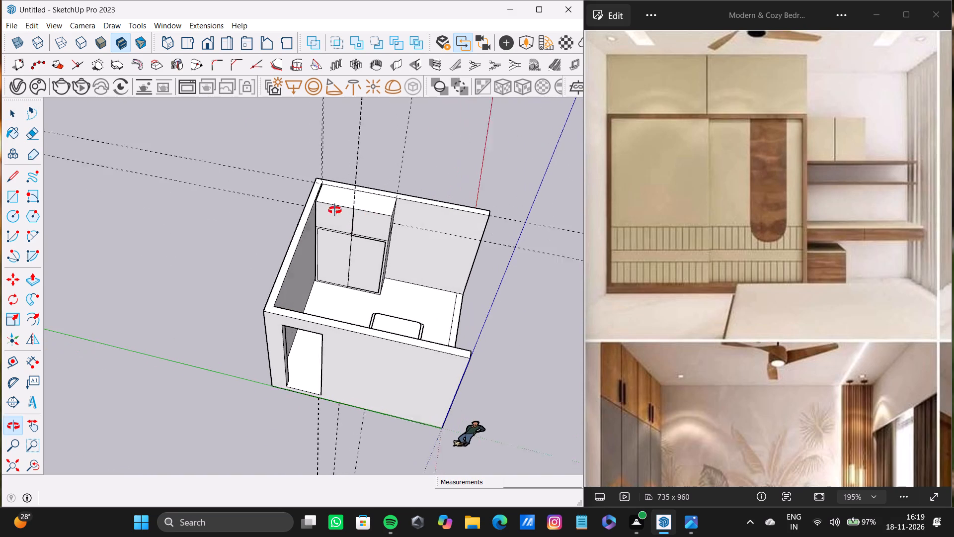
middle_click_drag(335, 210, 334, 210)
Open the room group and select the wardrobe's top face, upper loft shutters, lower shutters and lower front frame together with their edges.
triple_click(380, 229)
left_click(379, 229)
double_click(386, 239)
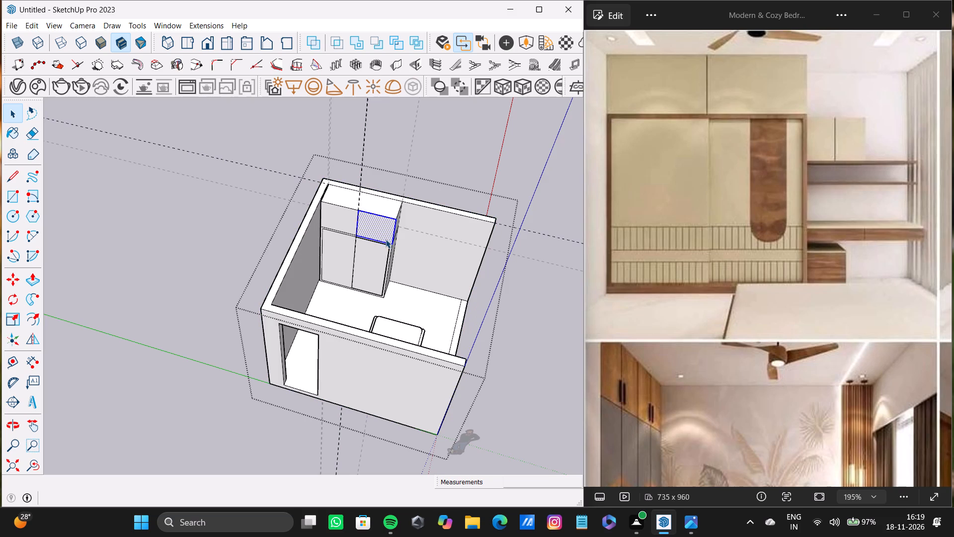
double_click(384, 255, "shift")
double_click(352, 252, "shift")
double_click(348, 224, "shift")
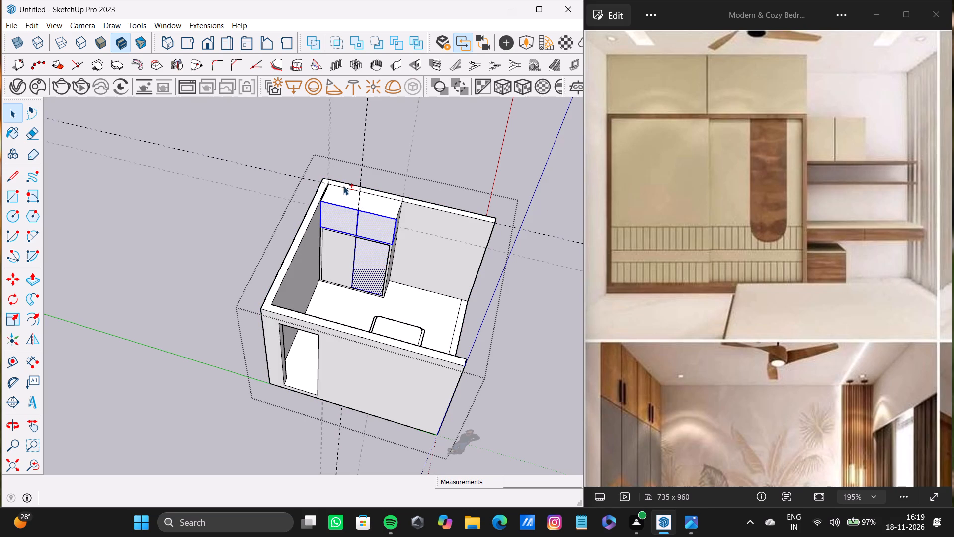
double_click(348, 199, "shift")
double_click(336, 247, "shift")
scroll(315, 226, "up", 3, "shift")
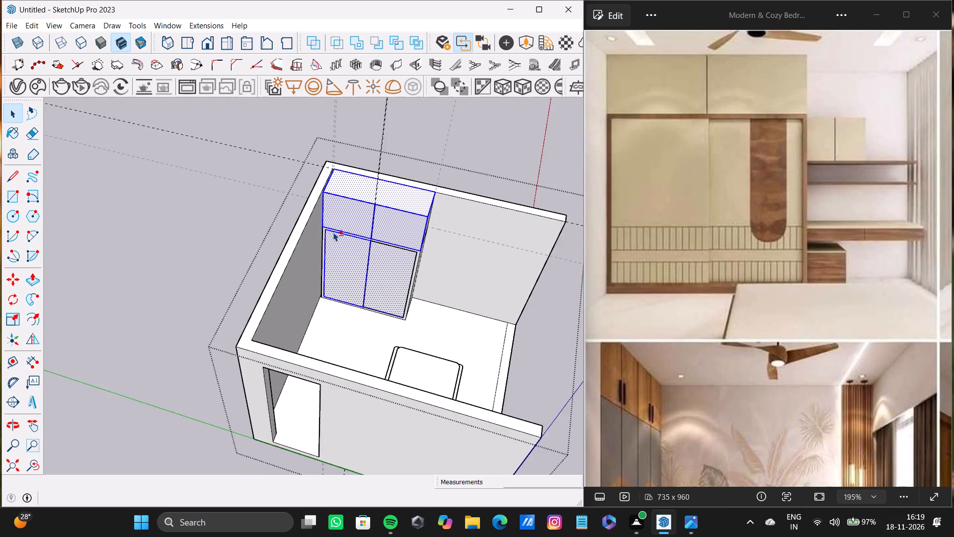
scroll(333, 232, "up", 10, "shift")
double_click(403, 295, "shift")
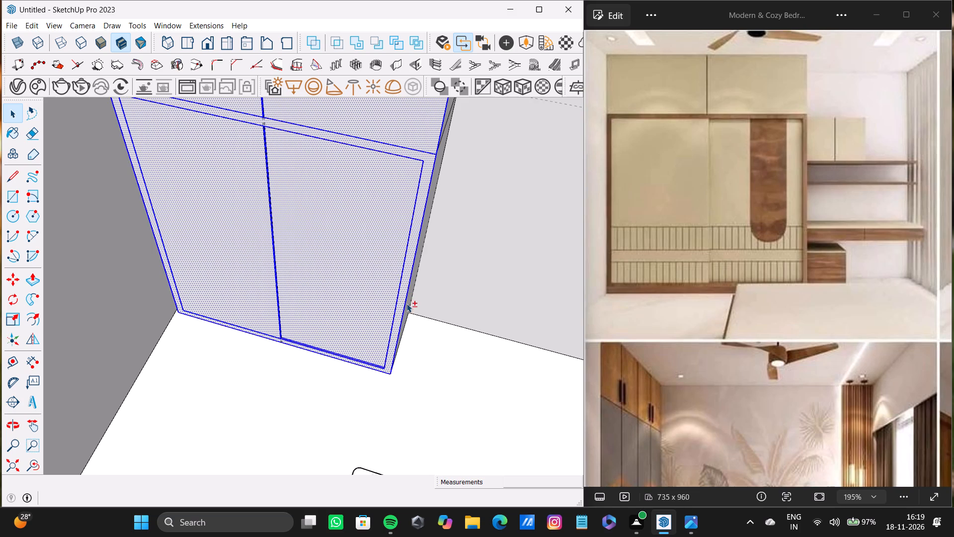
Add the upper and lower faces of the wardrobe's exposed right side to the selection, with their edges.
scroll(370, 297, "down", 4, "shift")
middle_click_drag(378, 291, 320, 340, "shift")
scroll(346, 301, "up", 4, "shift")
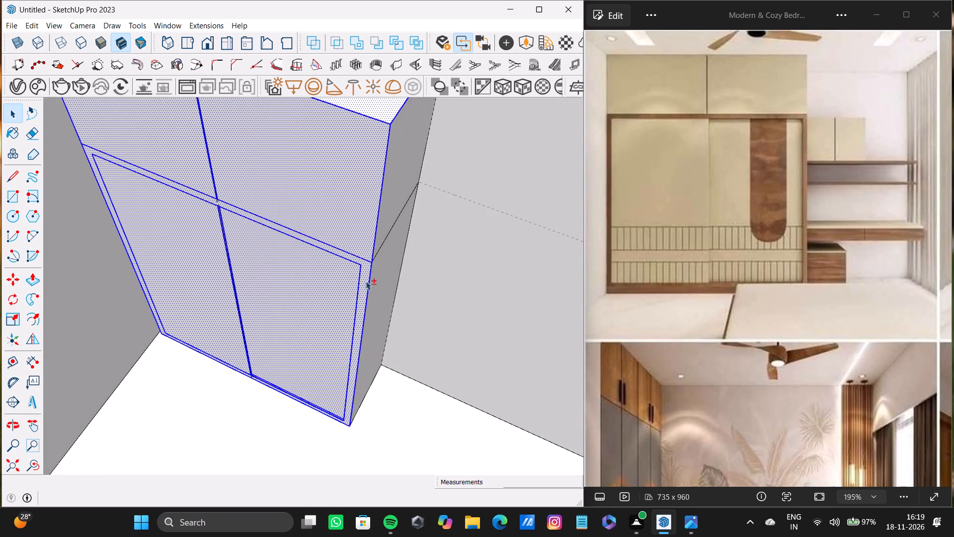
double_click(389, 280, "shift")
double_click(385, 218, "shift")
scroll(250, 207, "down", 4, "shift")
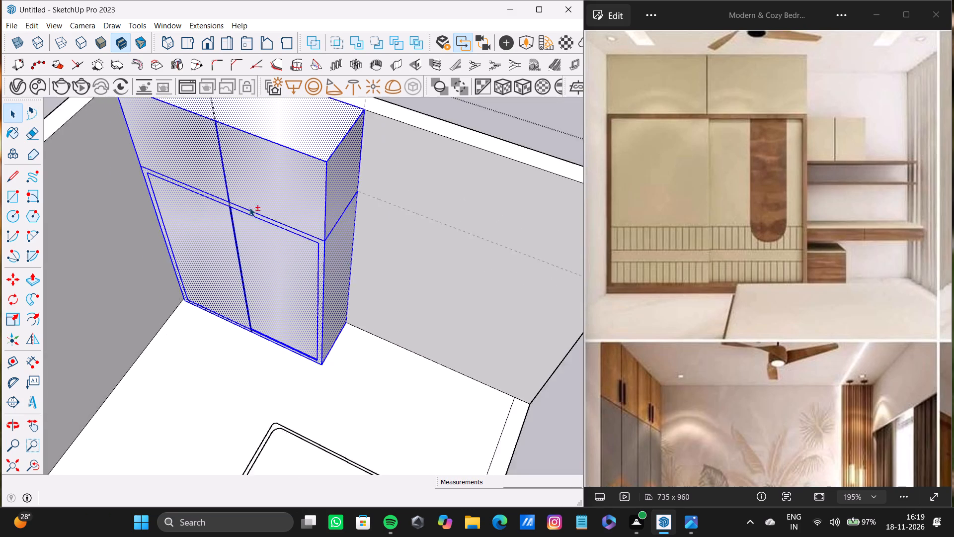
Add the upper and lower faces of the wardrobe's left side, in the narrow gap by the wall, to the selection.
scroll(249, 207, "down", 7, "shift")
middle_click_drag(231, 216, 470, 276, "shift")
scroll(295, 331, "up", 11)
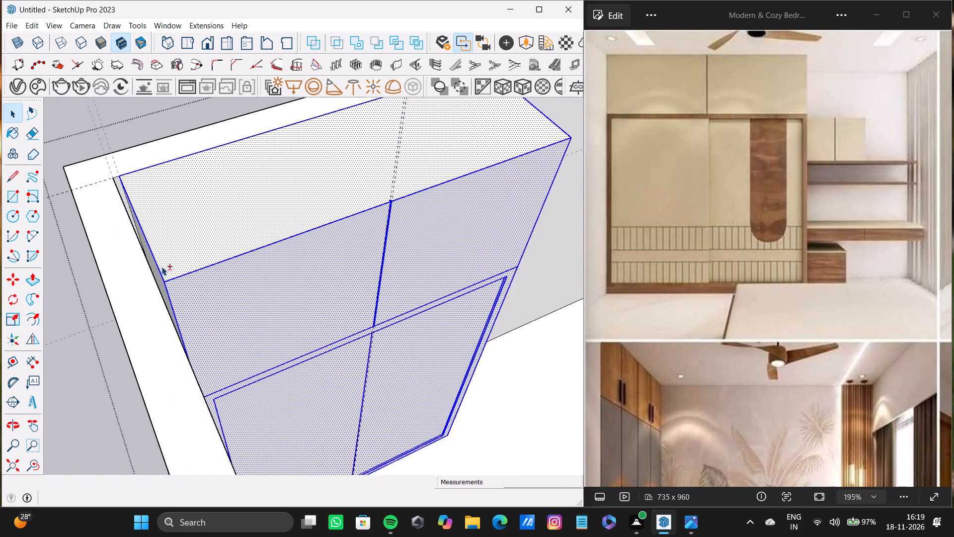
scroll(161, 267, "up", 9)
double_click(155, 282, "shift")
middle_click_drag(192, 346, 144, 215, "shift")
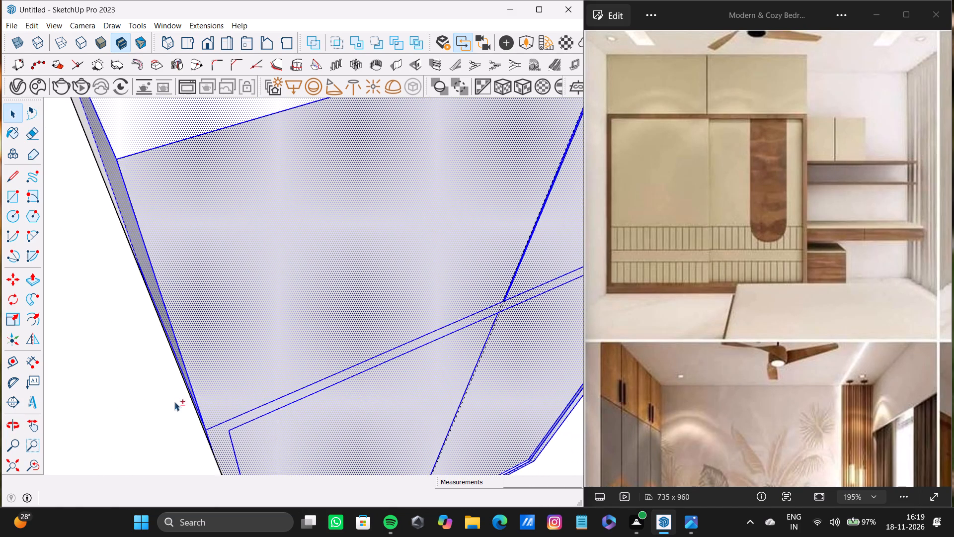
scroll(174, 402, "up", 8, "shift")
middle_click_drag(216, 405, 220, 389, "shift")
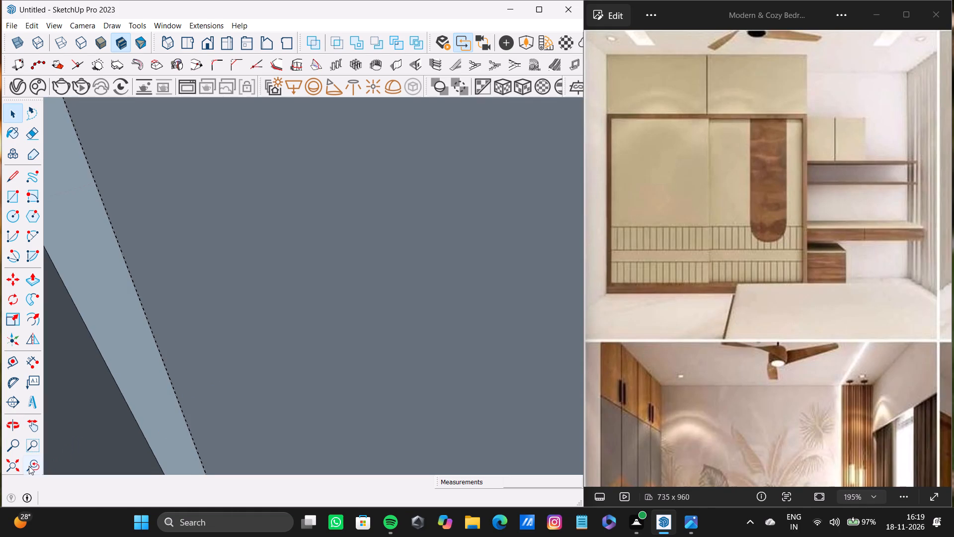
left_click(29, 466, "shift")
scroll(172, 431, "up", 4, "shift")
double_click(199, 414, "shift")
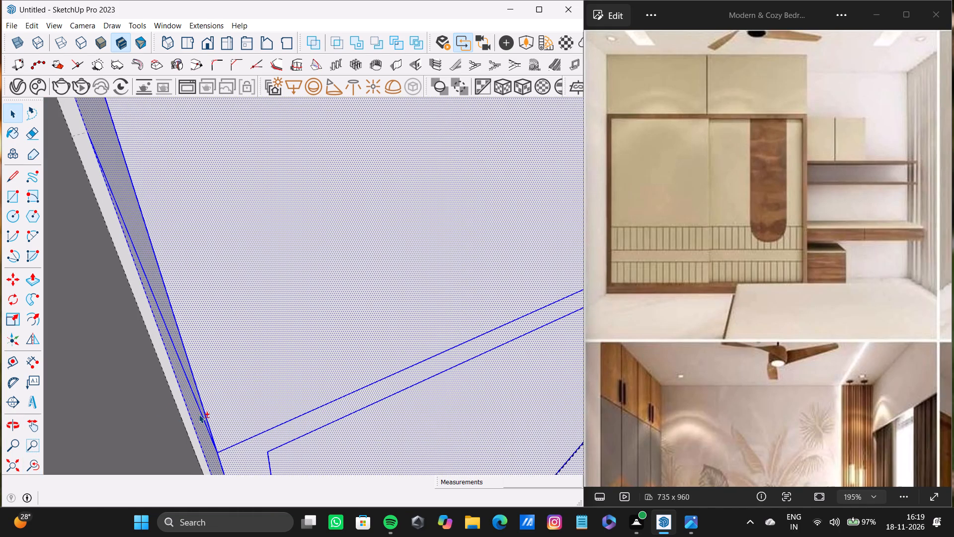
Scale the selected wardrobe to 1.10 along the green axis to widen it along the back wall, then close the room group.
scroll(272, 364, "down", 8, "shift")
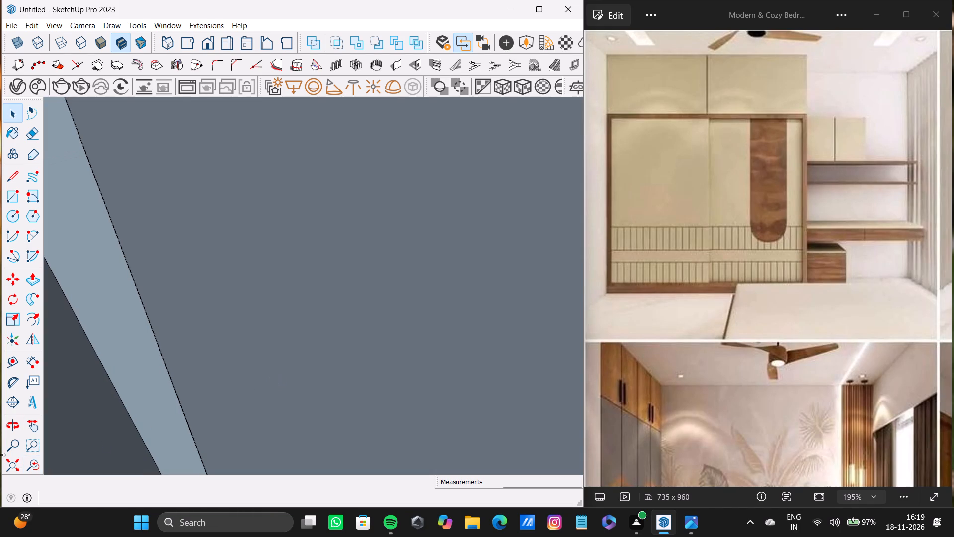
left_click(11, 462)
middle_click_drag(220, 361, 0, 428)
scroll(24, 416, "down", 5)
middle_click_drag(339, 245, 329, 303, "shift")
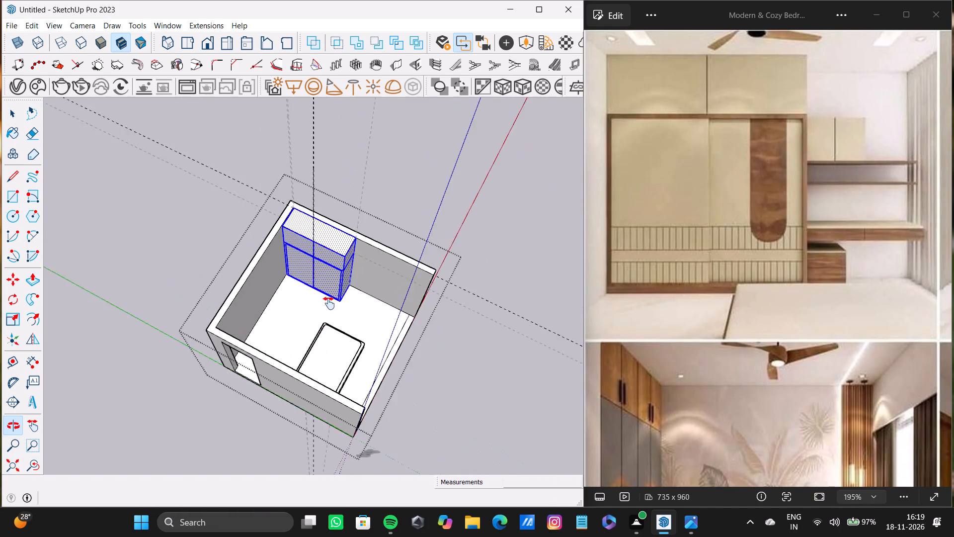
middle_click_drag(329, 303, 294, 312, "shift")
key("s")
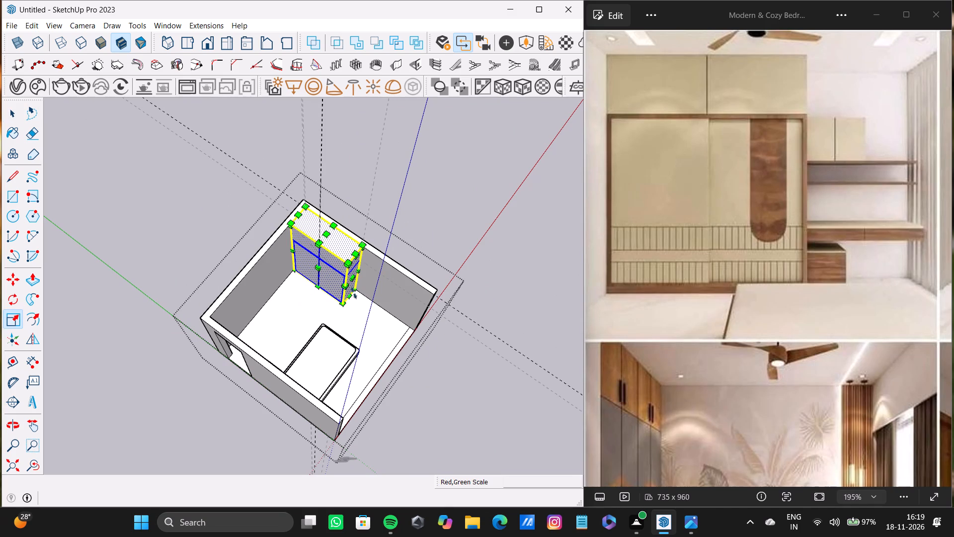
left_click_drag(356, 291, 367, 303)
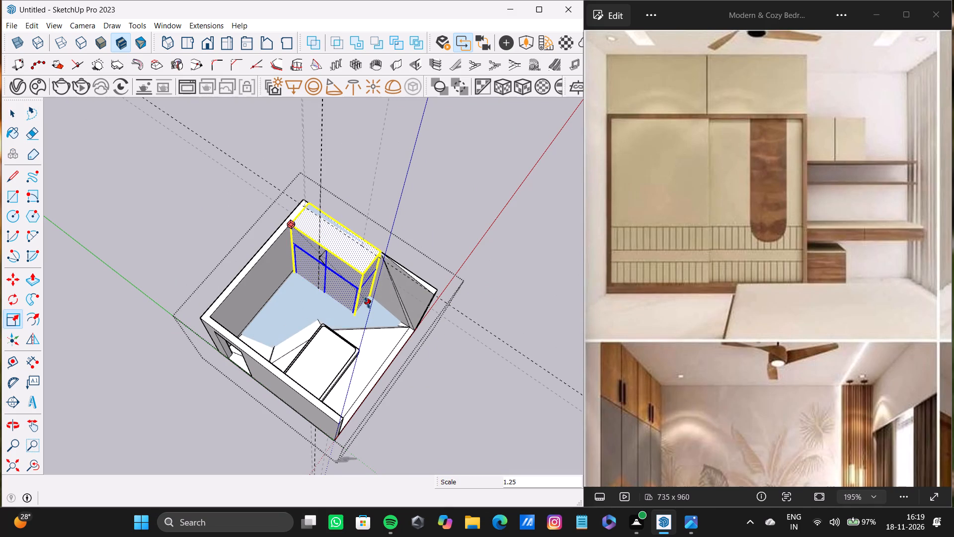
left_click_drag(367, 303, 345, 286)
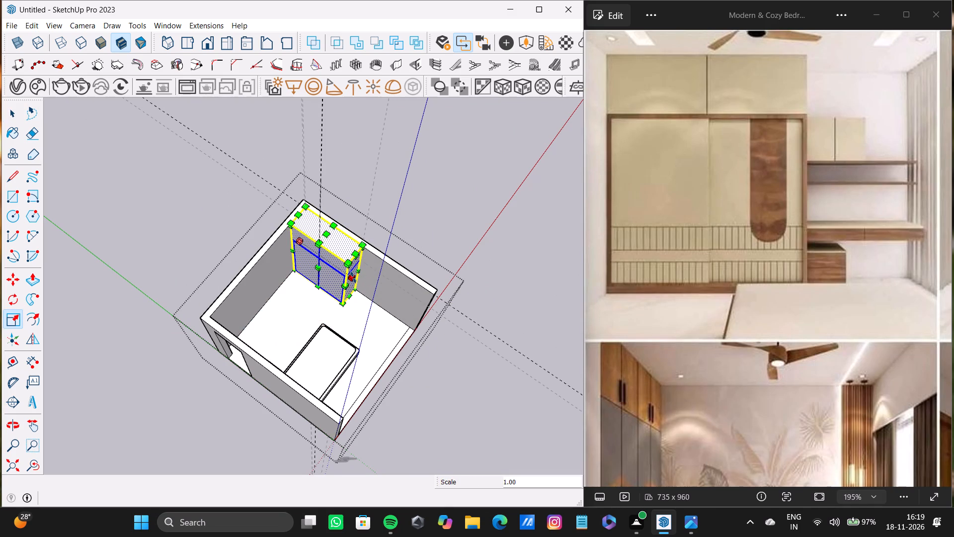
left_click_drag(354, 278, 378, 279)
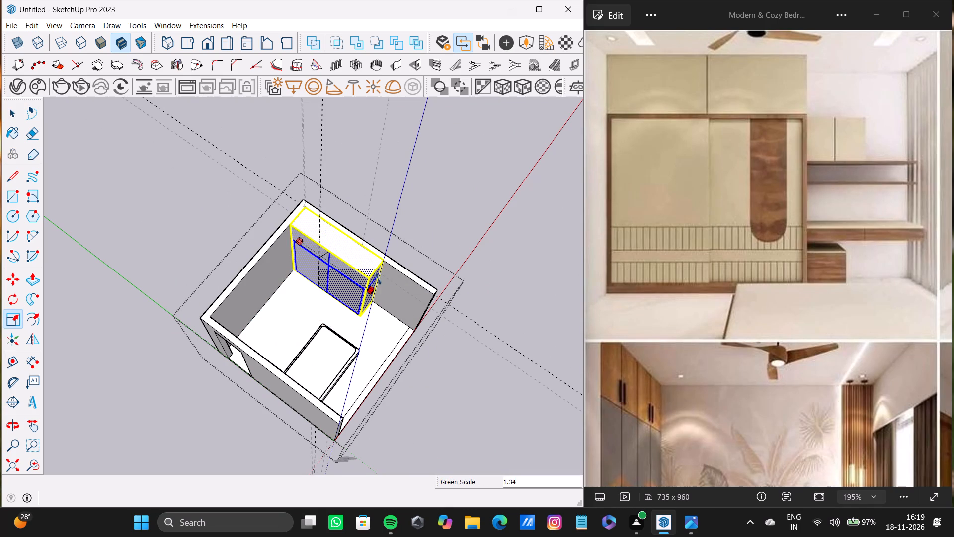
left_click_drag(378, 279, 360, 275)
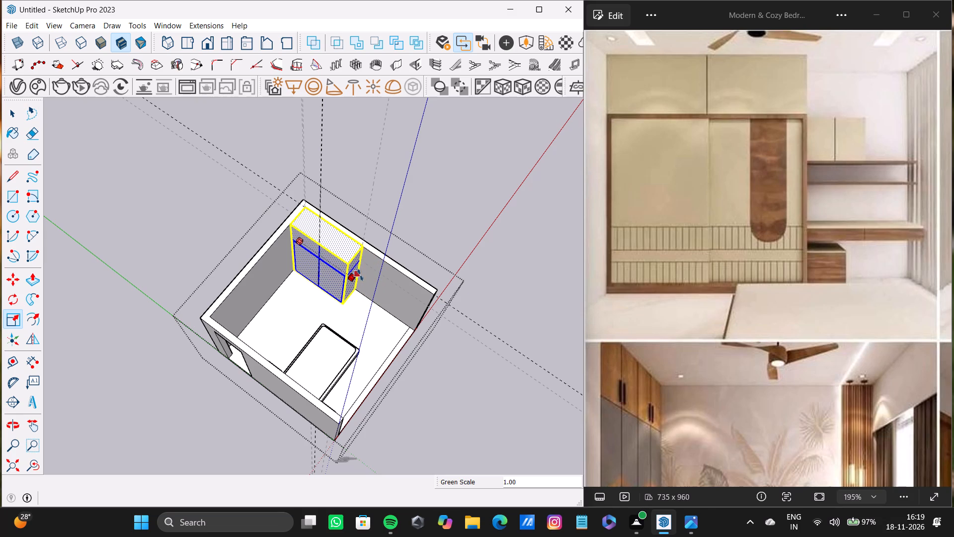
left_click_drag(360, 275, 362, 274)
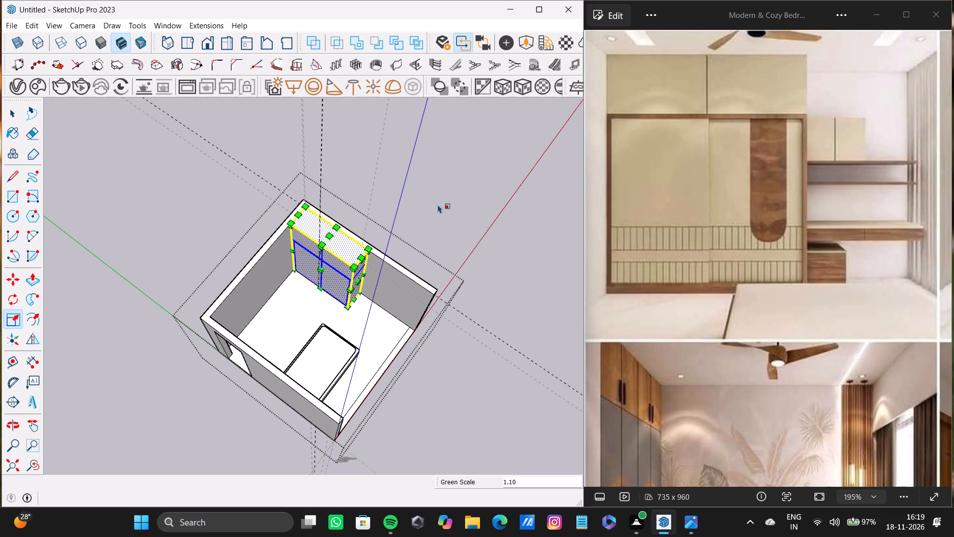
key("space")
left_click(438, 203)
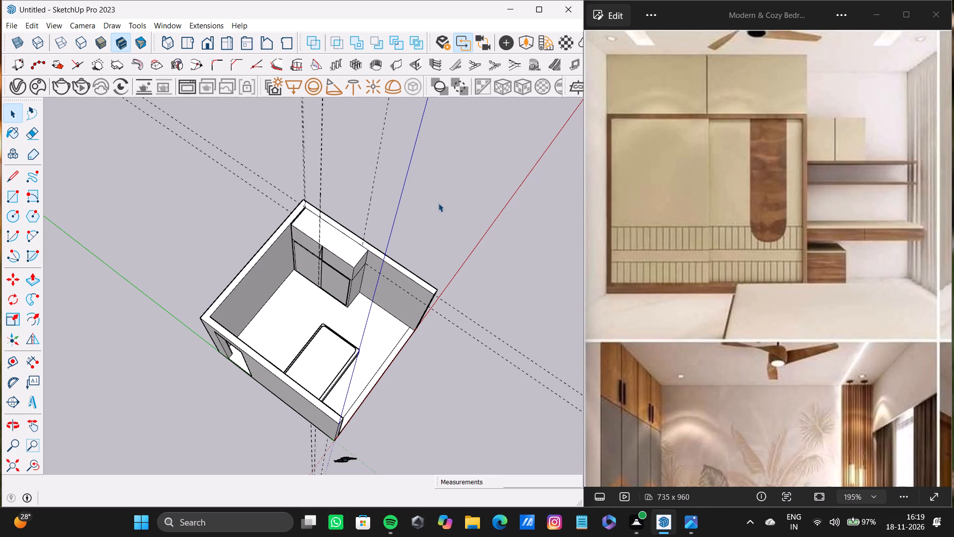
Examine the widened wardrobe's shutters, frame, side and top from close up and from several angles.
scroll(357, 272, "up", 10)
middle_click_drag(319, 289, 319, 185)
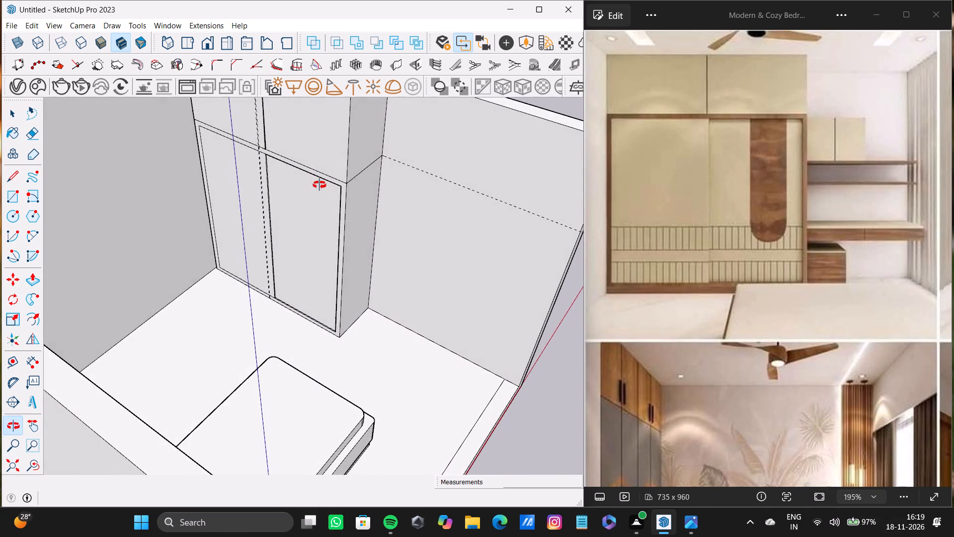
middle_click_drag(319, 185, 377, 206)
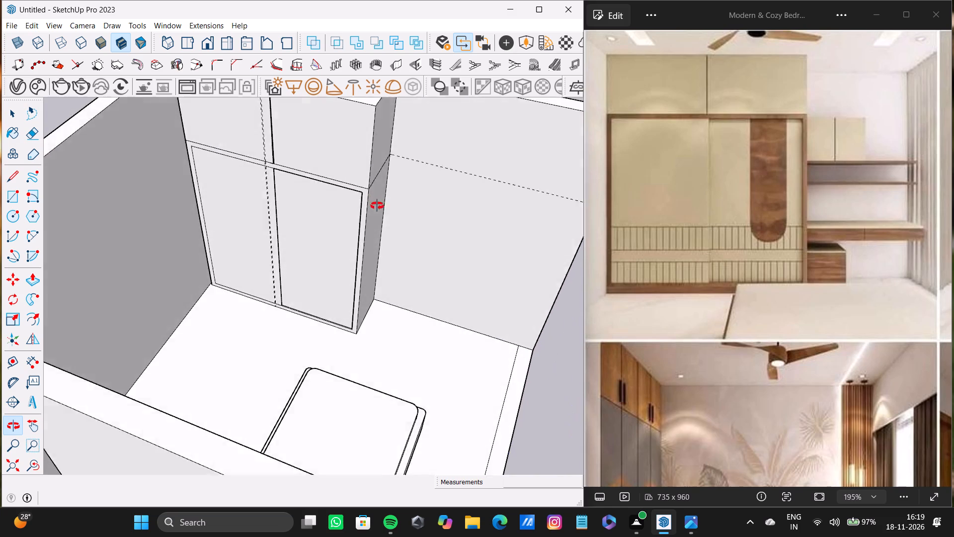
middle_click_drag(377, 206, 365, 279)
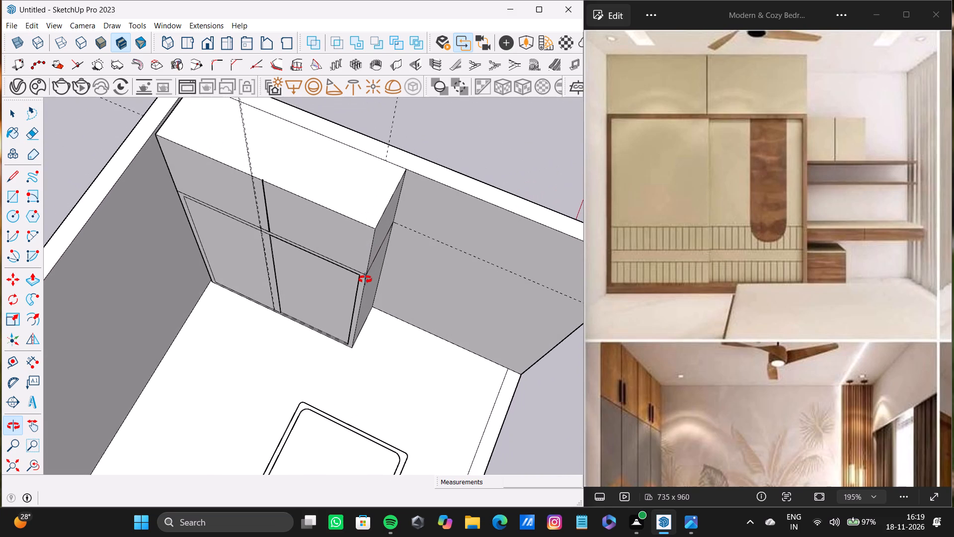
middle_click_drag(365, 279, 426, 155)
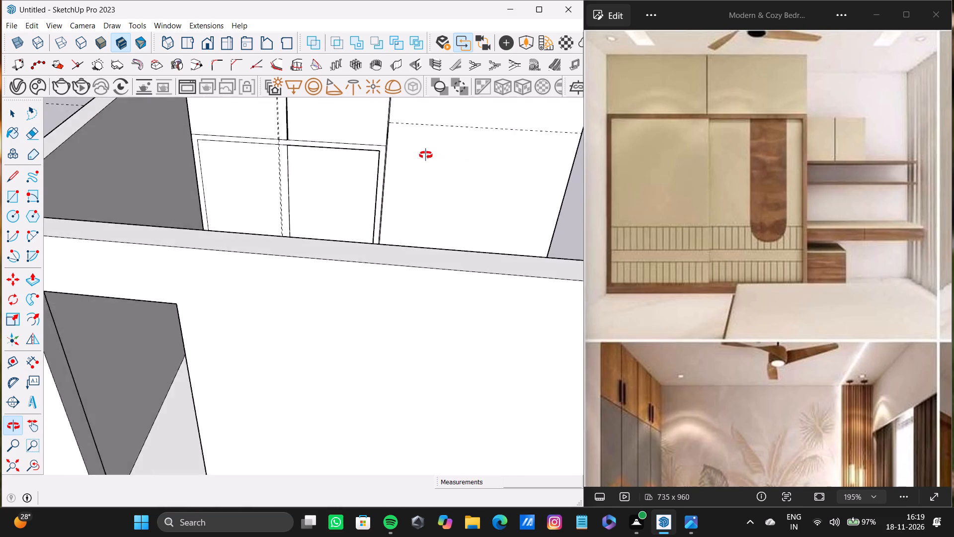
middle_click_drag(426, 155, 302, 281)
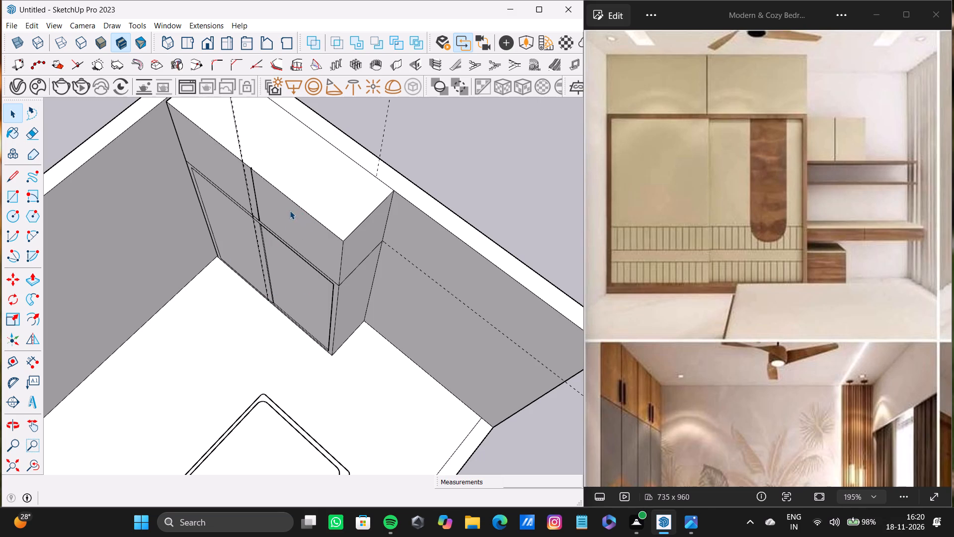
scroll(254, 273, "up", 10)
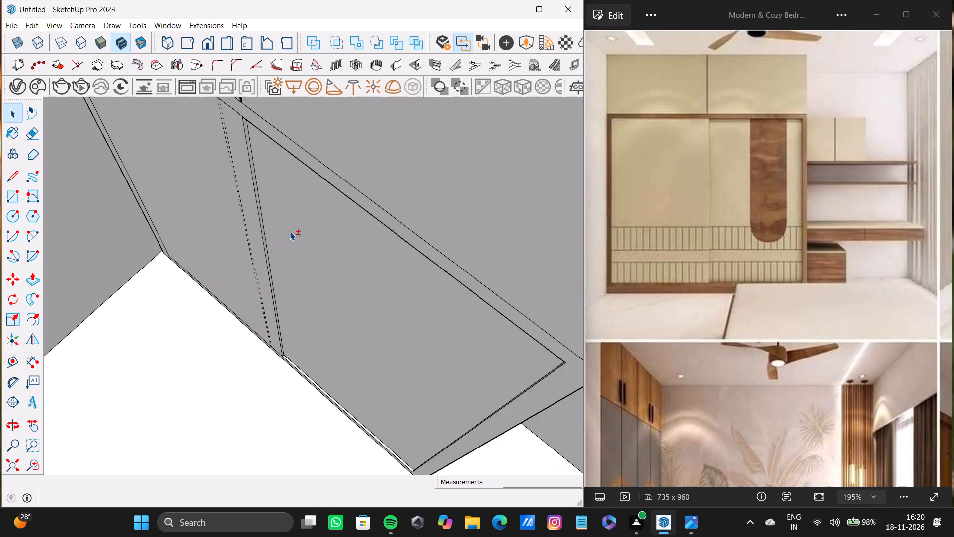
middle_click_drag(290, 231, 321, 207, "shift")
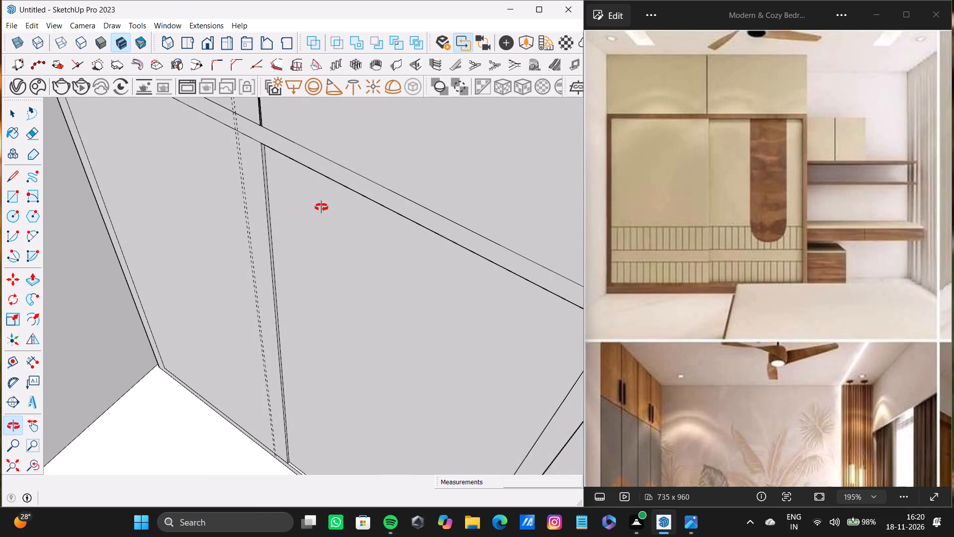
middle_click_drag(321, 207, 321, 195, "shift")
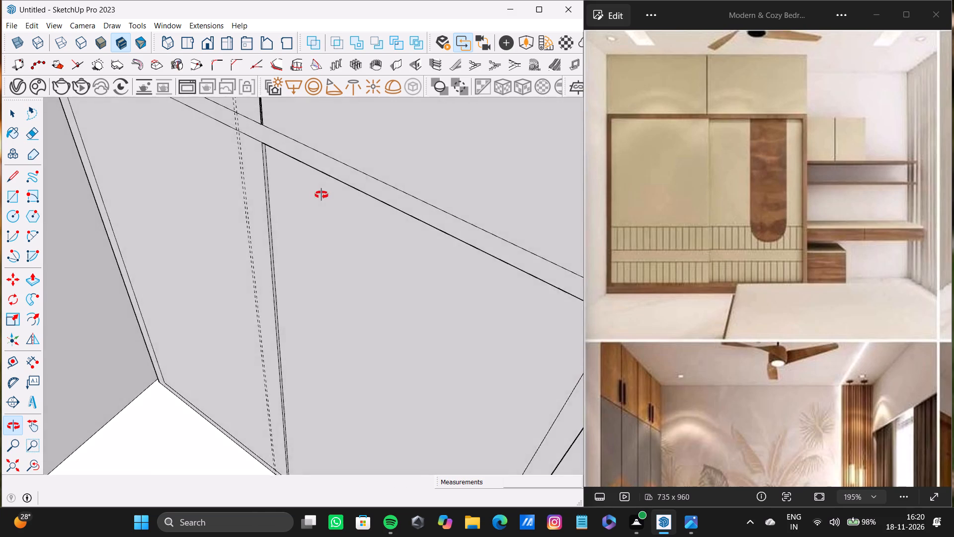
middle_click_drag(321, 195, 323, 169, "shift")
scroll(293, 193, "down", 13)
middle_click_drag(292, 215, 417, 369, "shift")
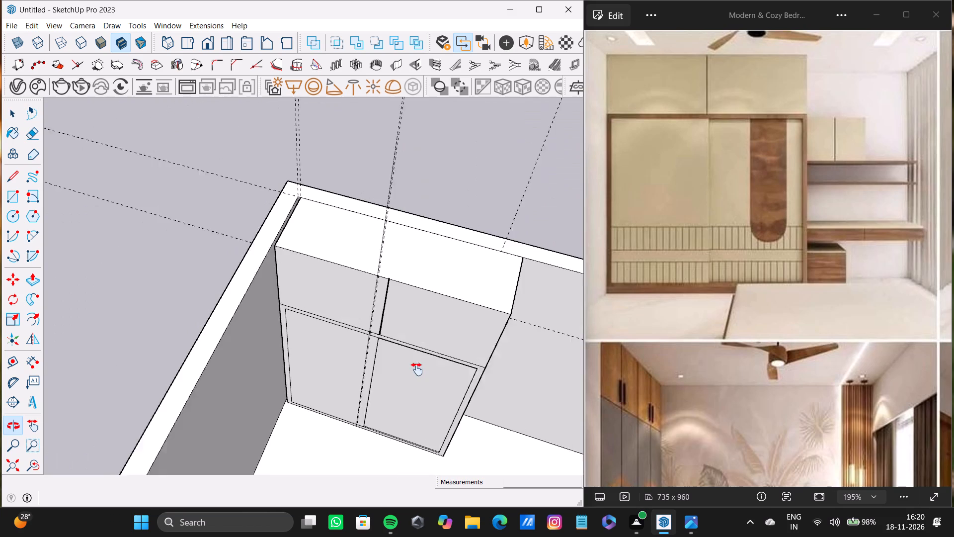
Open the room group and delete the two closely spaced vertical guide lines crossing the wardrobe front beside the loft shutter joint.
middle_click_drag(417, 369, 417, 370, "shift")
scroll(392, 207, "up", 11)
scroll(419, 256, "up", 1)
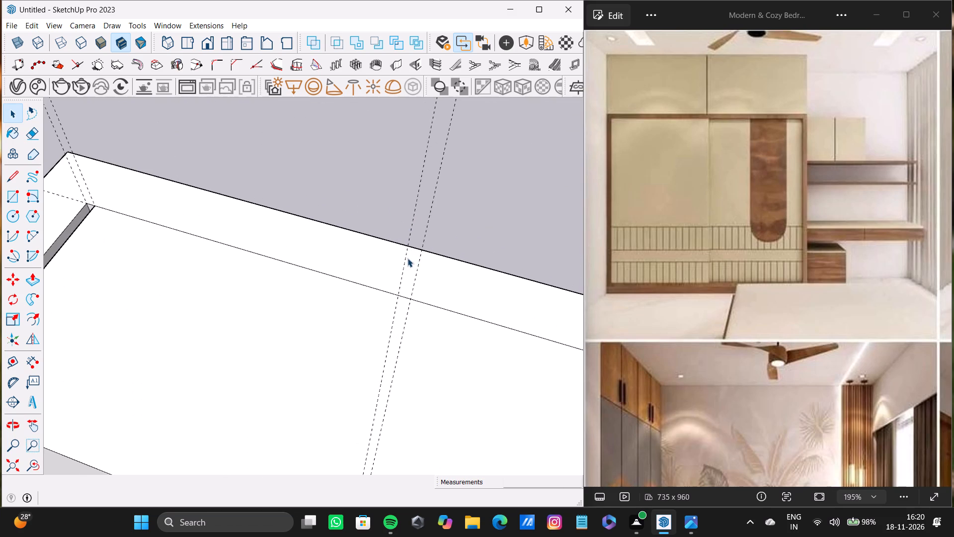
left_click(405, 259)
left_click(405, 260)
left_click(405, 260)
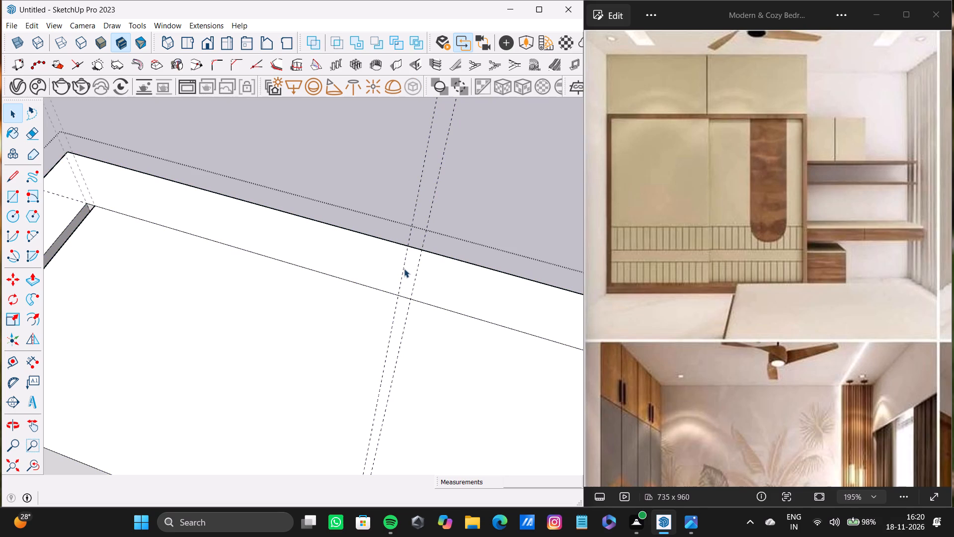
left_click(403, 269)
key("Delete")
scroll(412, 338, "down", 15)
middle_click_drag(339, 369, 325, 299)
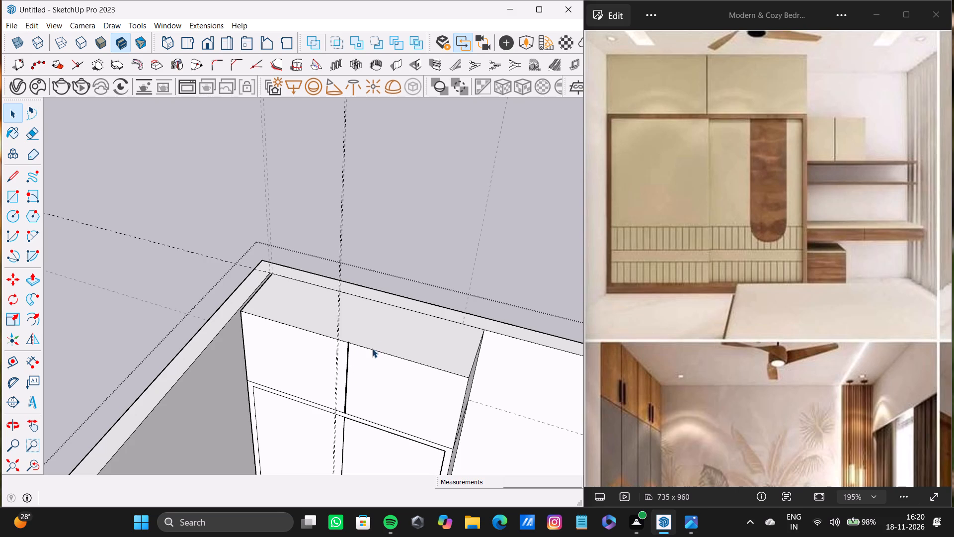
scroll(343, 355, "up", 15)
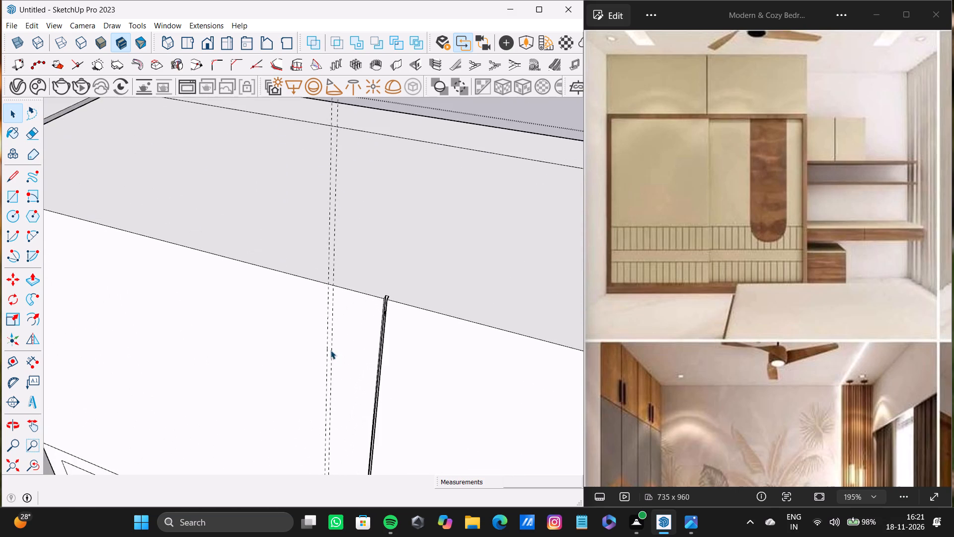
scroll(330, 350, "up", 5)
left_click(332, 352)
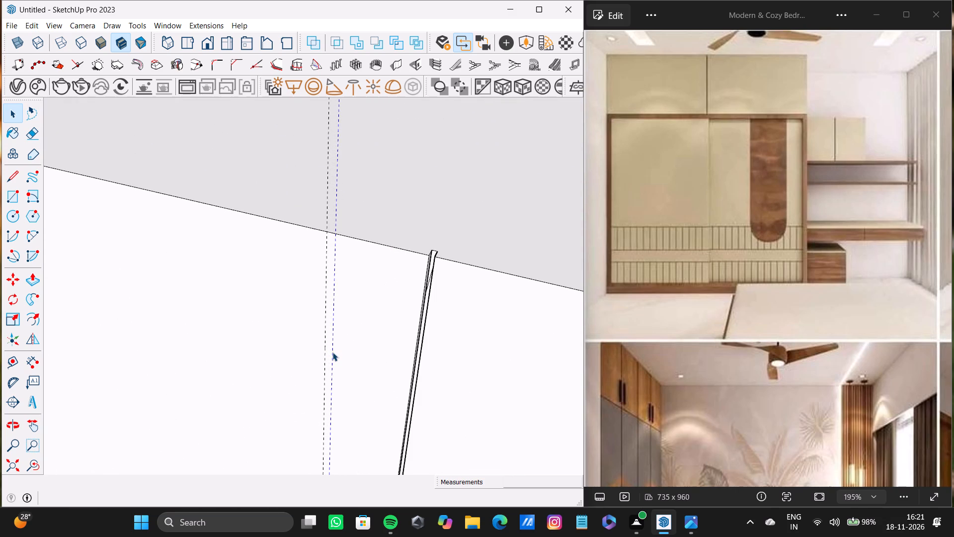
key("Delete")
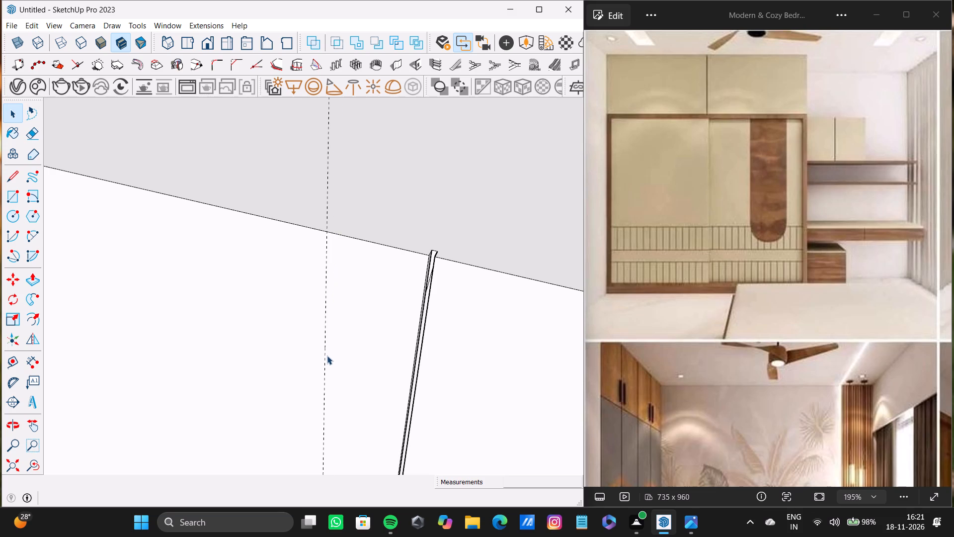
left_click(324, 358)
key("Delete")
Examine the wardrobe's top, loft shutters and lower front from several angles.
scroll(273, 370, "down", 16)
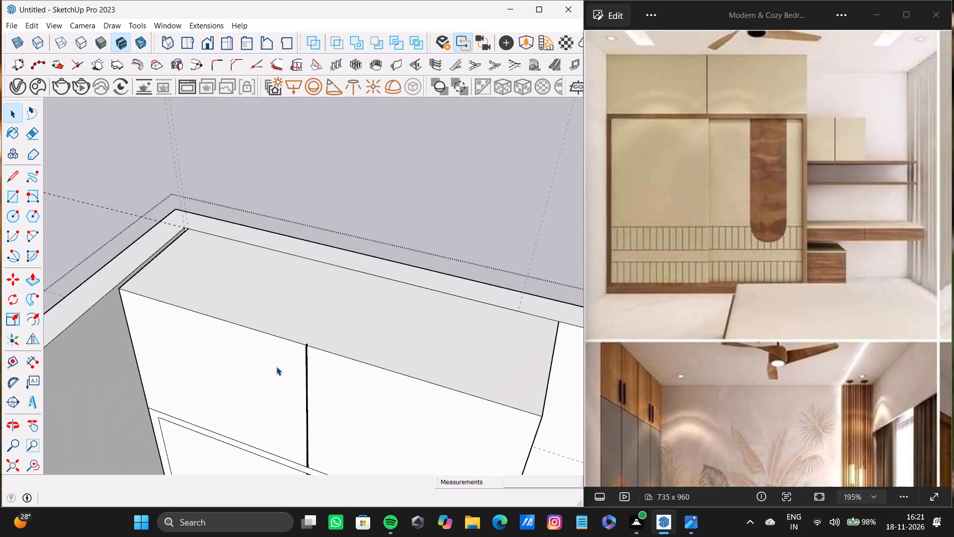
middle_click_drag(276, 366, 319, 292)
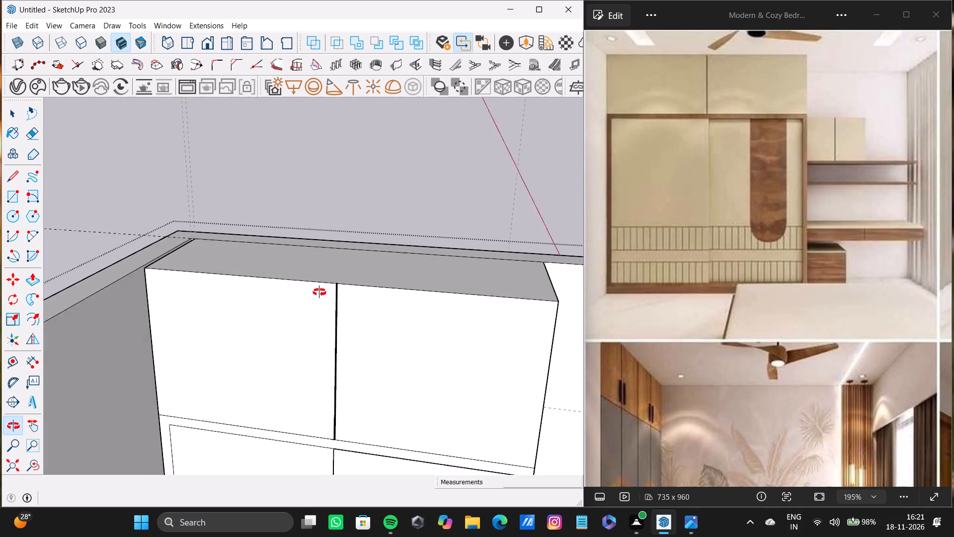
middle_click_drag(319, 292, 311, 383)
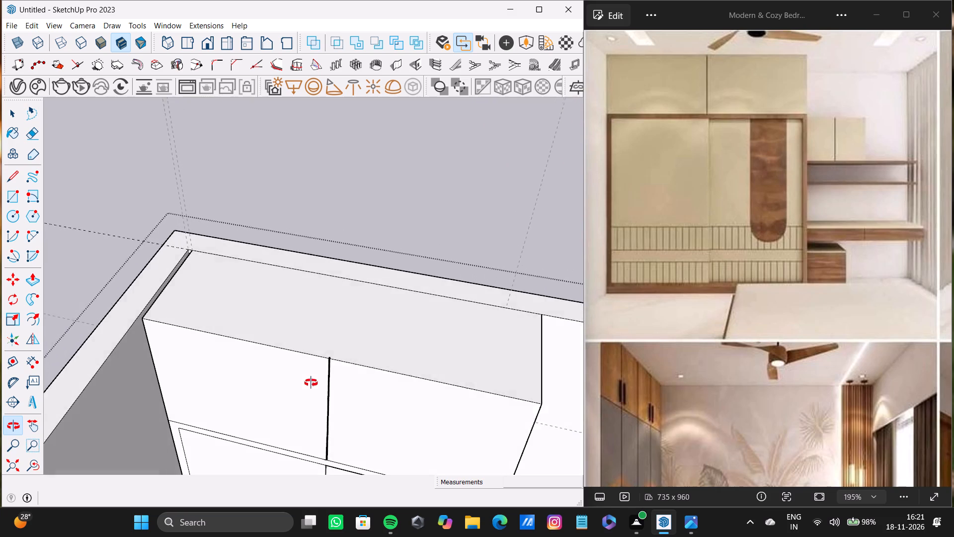
middle_click_drag(311, 383, 309, 404)
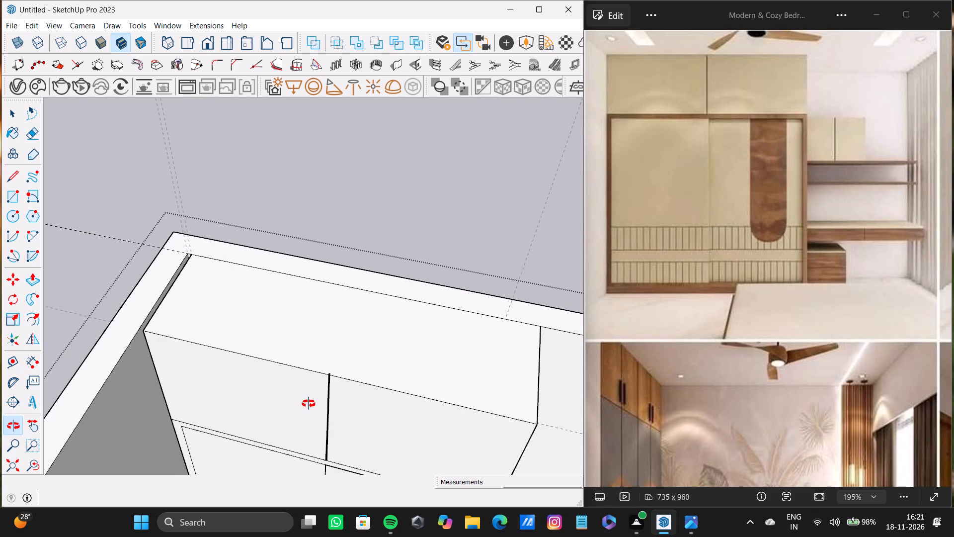
middle_click_drag(309, 404, 309, 404)
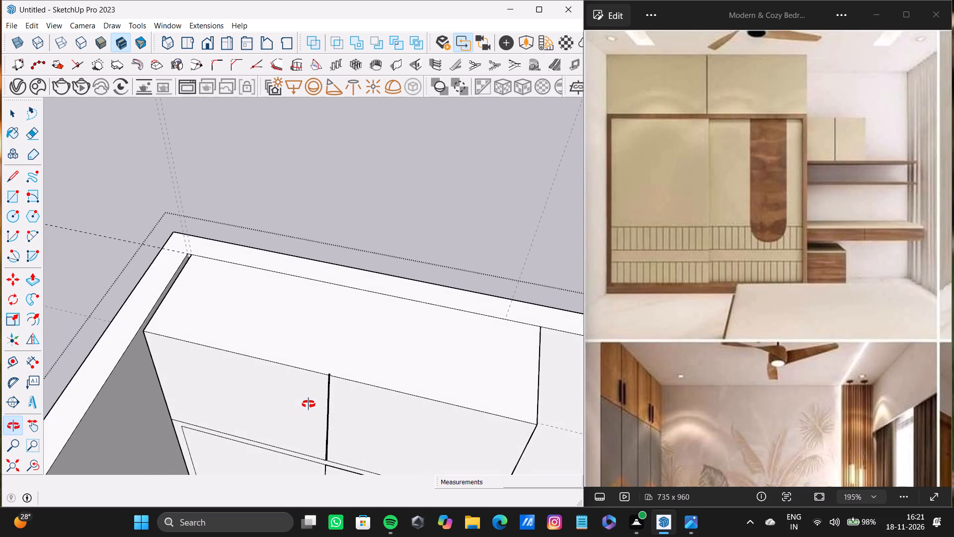
middle_click_drag(309, 404, 311, 373)
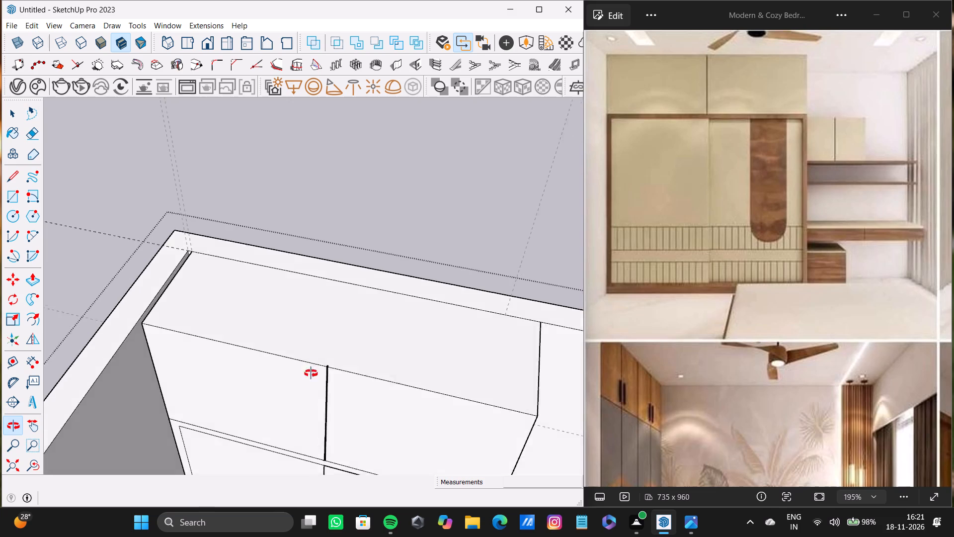
middle_click_drag(311, 373, 337, 327)
scroll(325, 338, "down", 11)
middle_click_drag(370, 355, 343, 413)
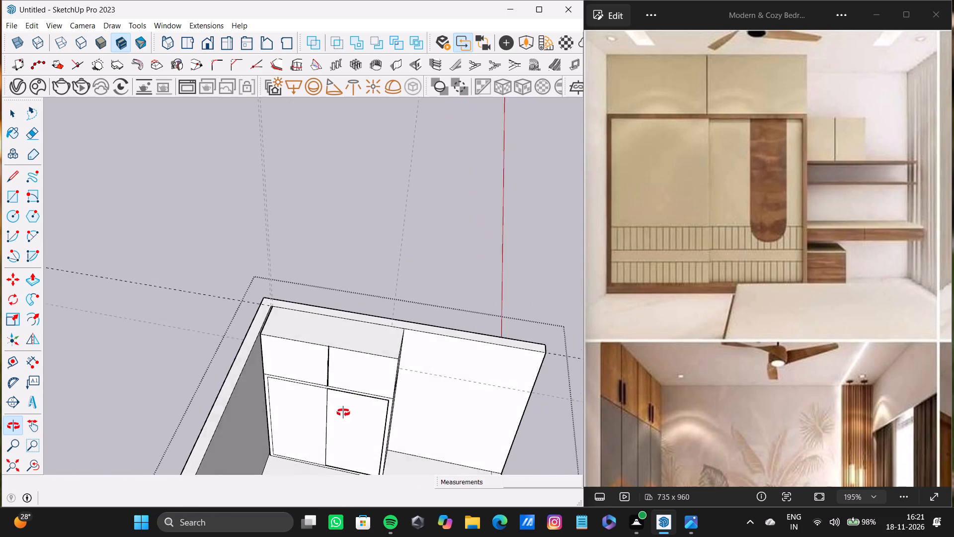
middle_click_drag(343, 413, 334, 417)
Push the right lower sliding shutter's face inward about 1 3/16" so it sits behind the left shutter.
scroll(328, 423, "up", 10)
scroll(337, 366, "up", 8)
middle_click_drag(332, 345, 305, 315)
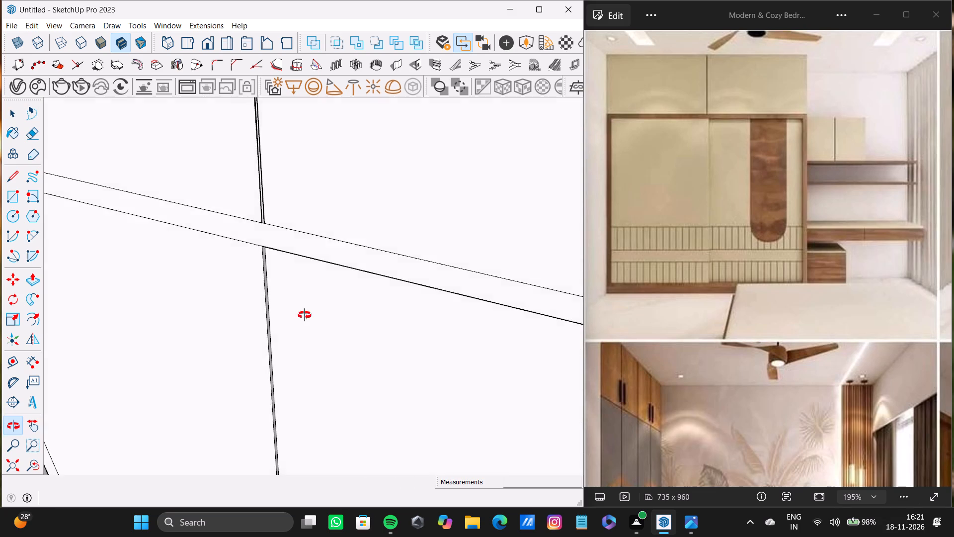
middle_click_drag(305, 315, 301, 298)
left_click(307, 291)
key("p")
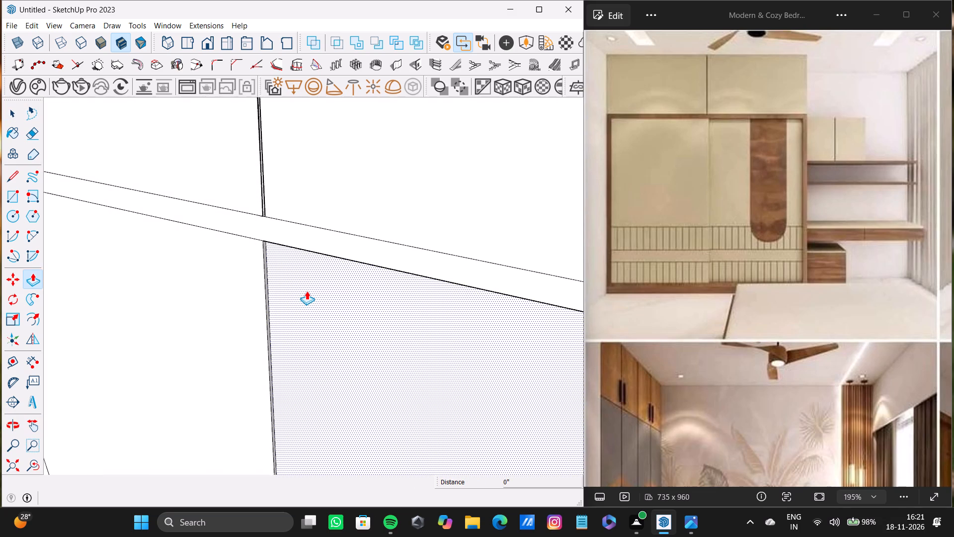
left_click_drag(307, 290, 312, 288)
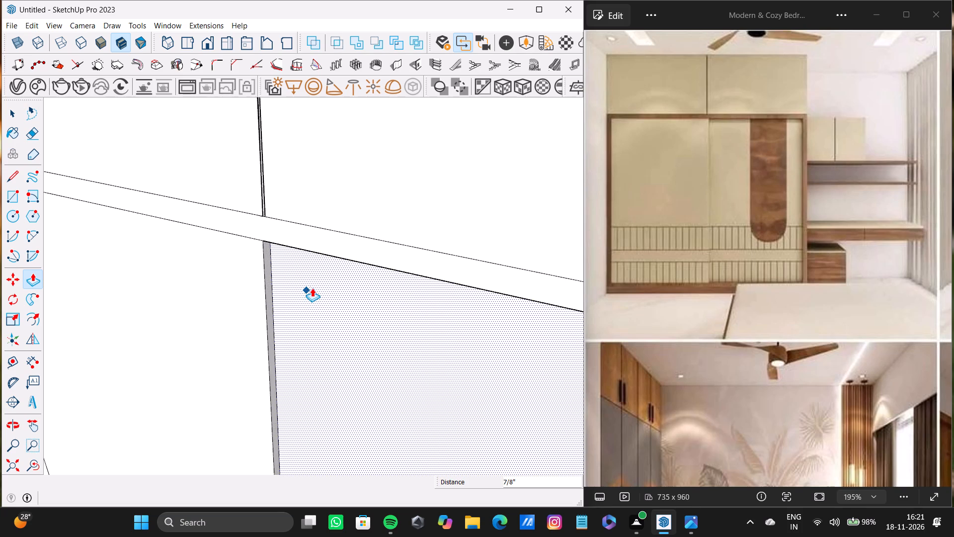
left_click_drag(312, 288, 314, 287)
scroll(275, 231, "down", 6)
middle_click_drag(276, 229, 262, 340, "shift")
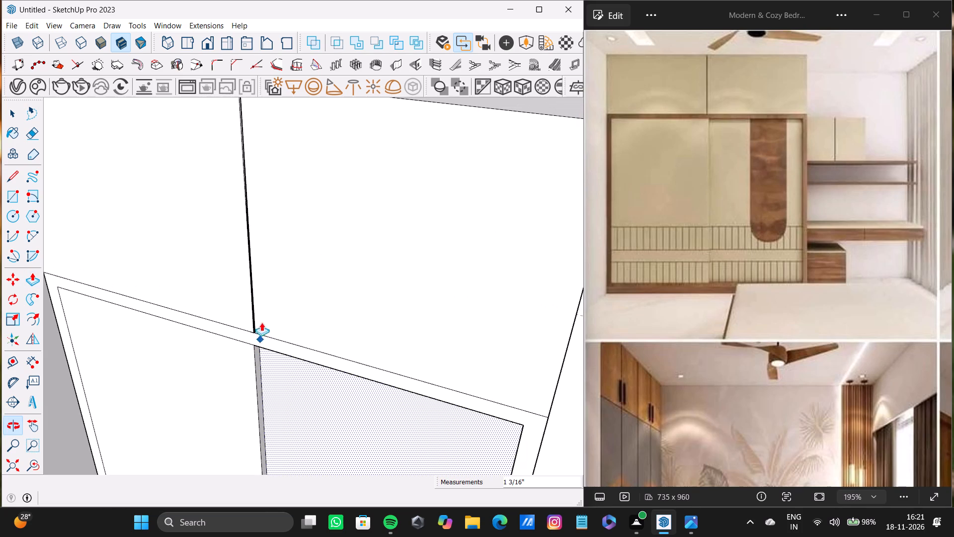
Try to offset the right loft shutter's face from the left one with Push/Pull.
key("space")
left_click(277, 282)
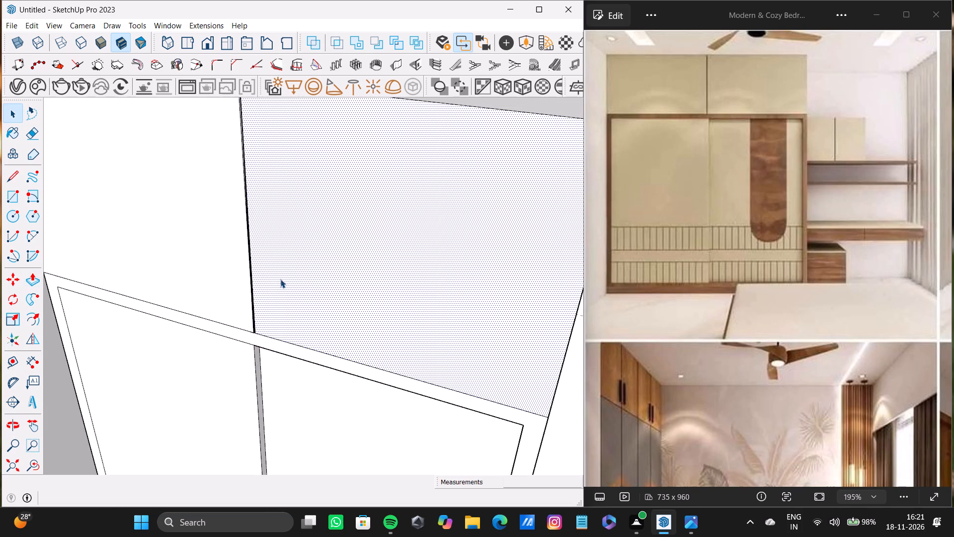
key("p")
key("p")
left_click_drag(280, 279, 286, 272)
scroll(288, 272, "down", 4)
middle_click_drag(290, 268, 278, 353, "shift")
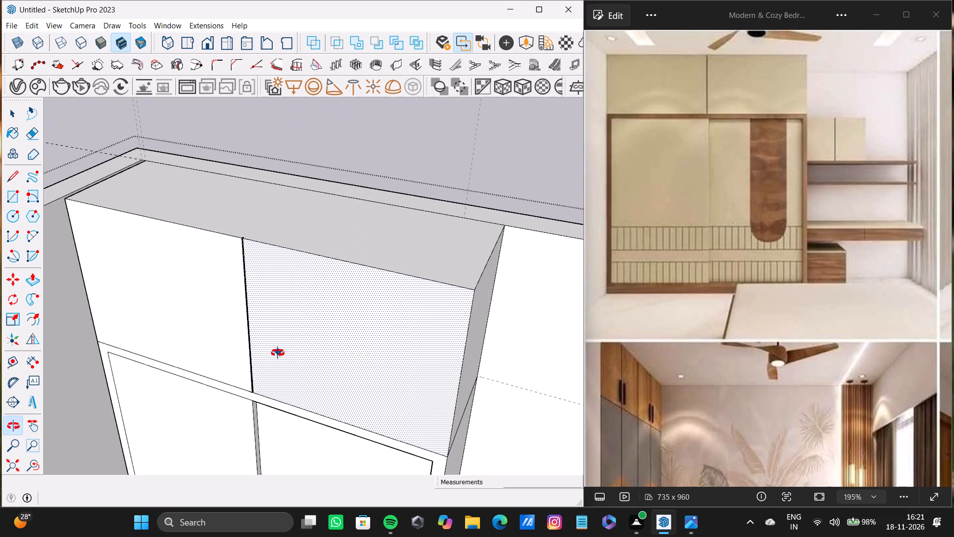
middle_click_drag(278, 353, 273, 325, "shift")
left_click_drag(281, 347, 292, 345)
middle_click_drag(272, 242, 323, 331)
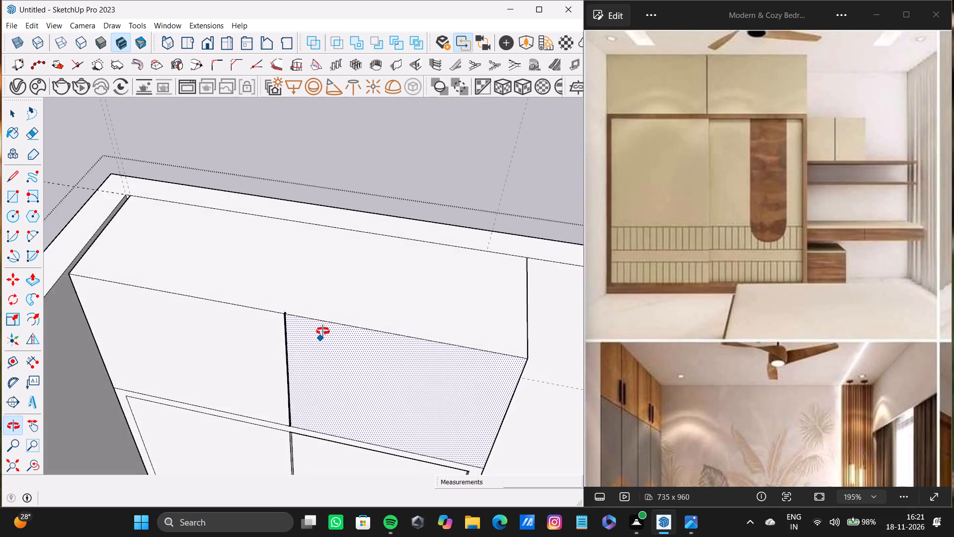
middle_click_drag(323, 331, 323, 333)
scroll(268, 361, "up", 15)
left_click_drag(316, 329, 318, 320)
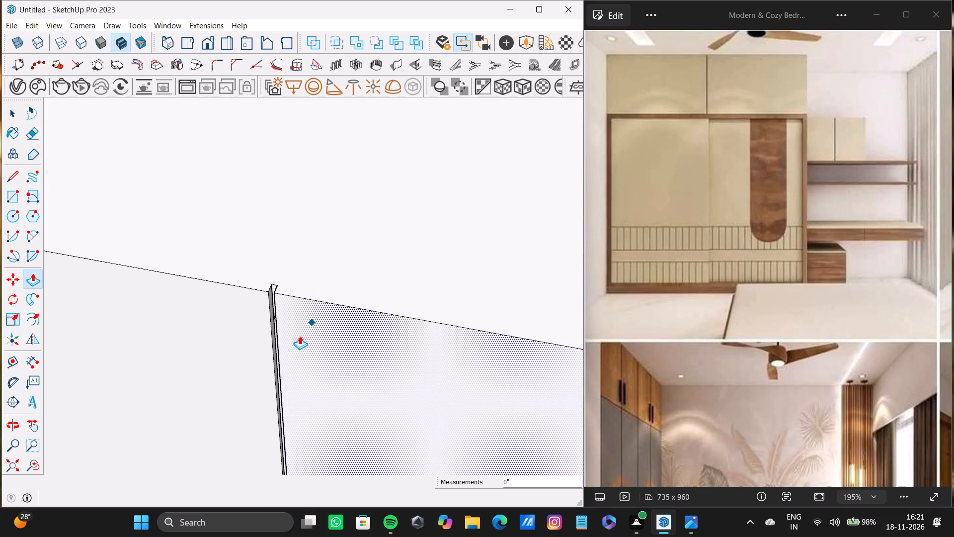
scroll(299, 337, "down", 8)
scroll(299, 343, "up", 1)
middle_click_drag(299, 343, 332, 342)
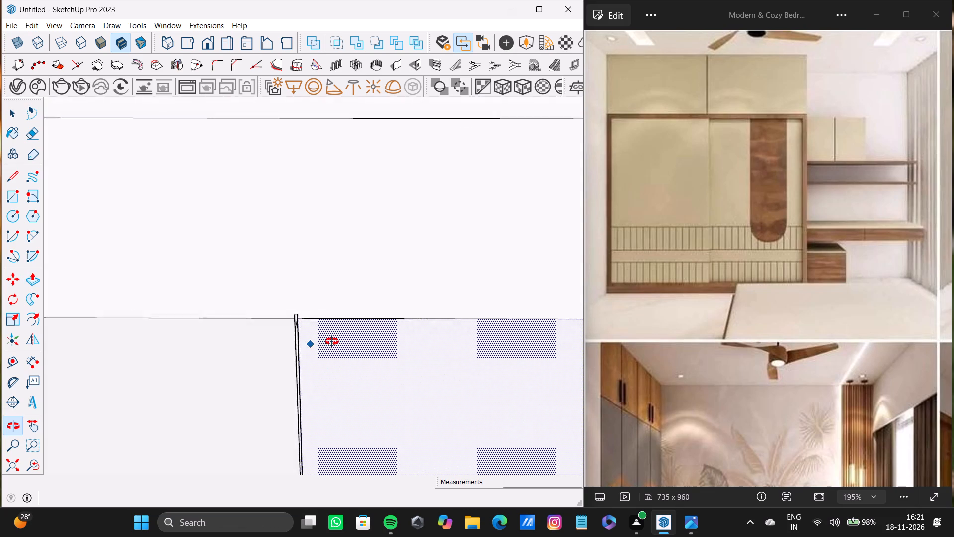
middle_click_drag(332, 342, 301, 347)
Pull the frame face around the lower sliding shutters outward about 1 11/16".
scroll(301, 346, "down", 18)
middle_click_drag(305, 350, 265, 264, "shift")
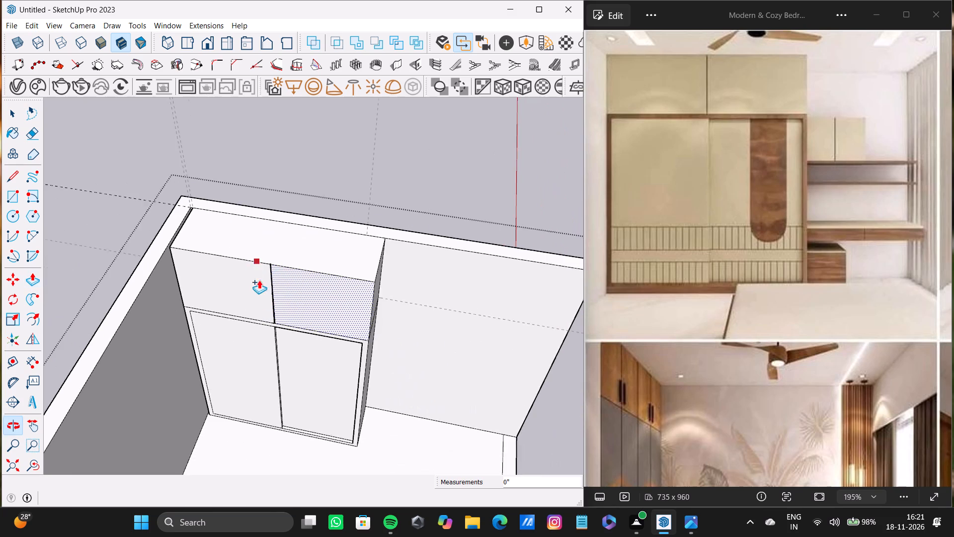
scroll(282, 334, "up", 11)
scroll(292, 358, "down", 9)
middle_click_drag(290, 358, 267, 293, "shift")
scroll(275, 360, "up", 5)
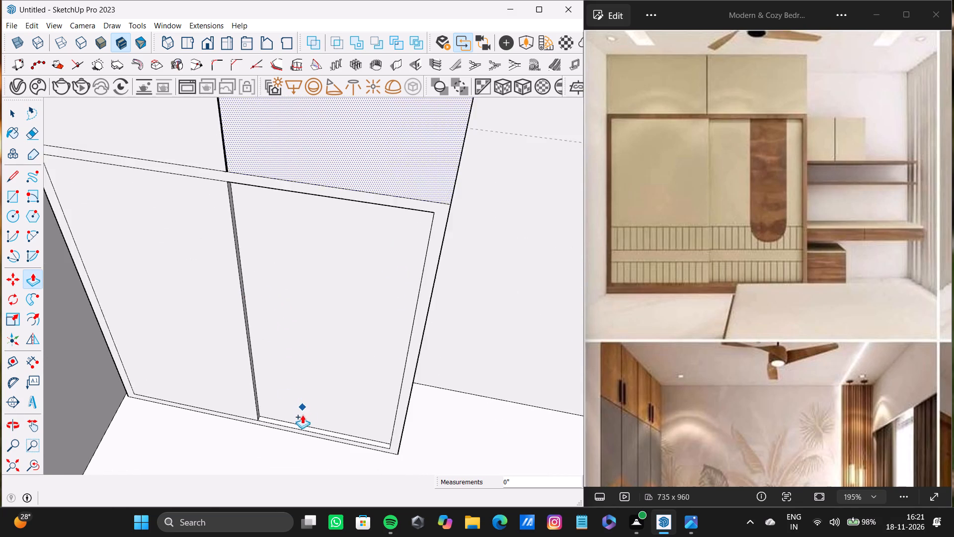
scroll(302, 415, "up", 3)
middle_click_drag(299, 421, 268, 351, "shift")
scroll(404, 430, "up", 6)
key("space")
left_click(420, 372)
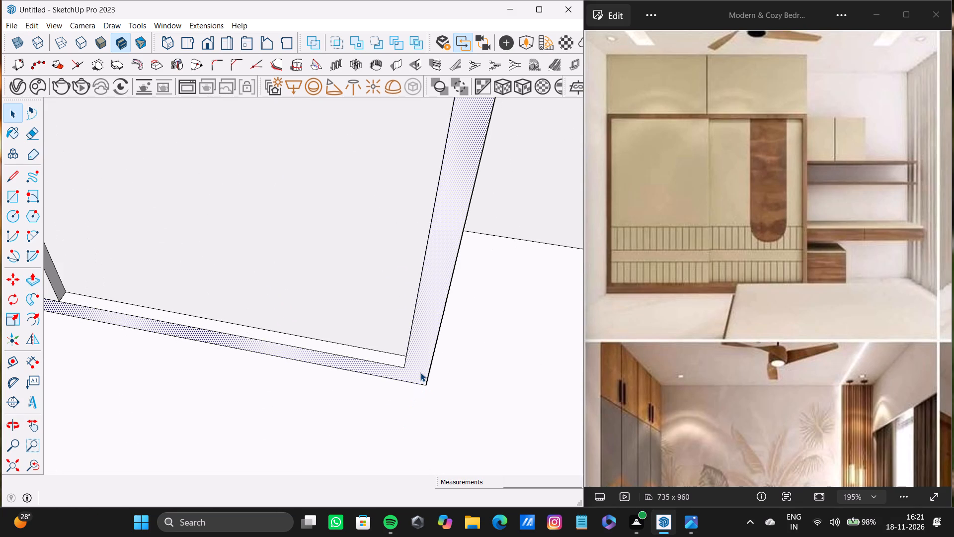
key("p")
left_click_drag(420, 372, 420, 384)
scroll(274, 342, "down", 6)
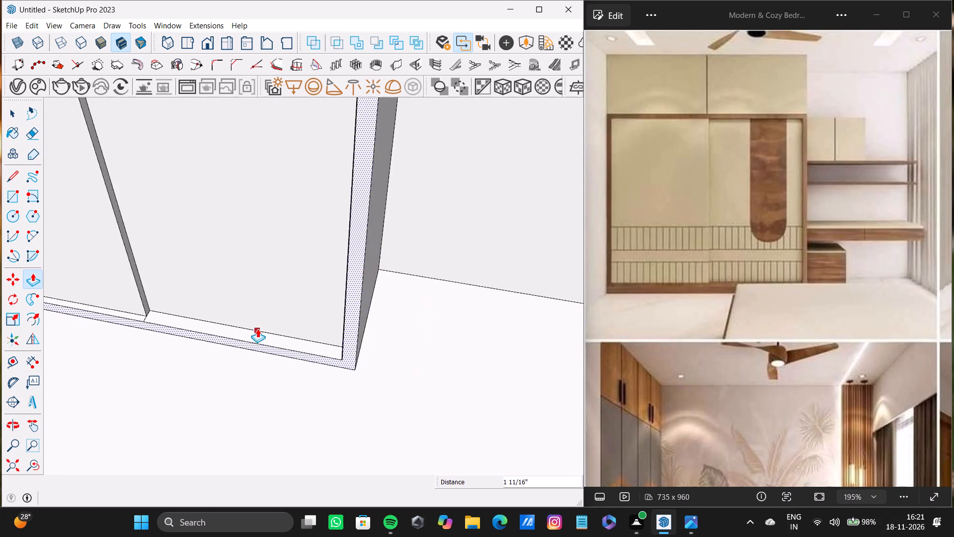
scroll(257, 329, "down", 2)
Delete the short leftover edge on the bottom frame ledge where the two sliding shutters meet.
middle_click_drag(257, 329, 338, 375, "shift")
scroll(183, 373, "up", 10)
key("space")
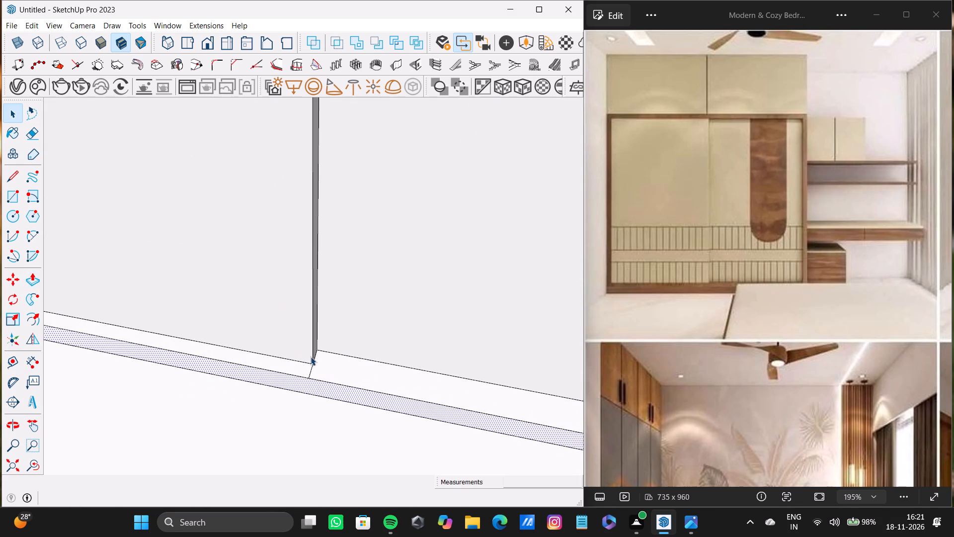
left_click(310, 369)
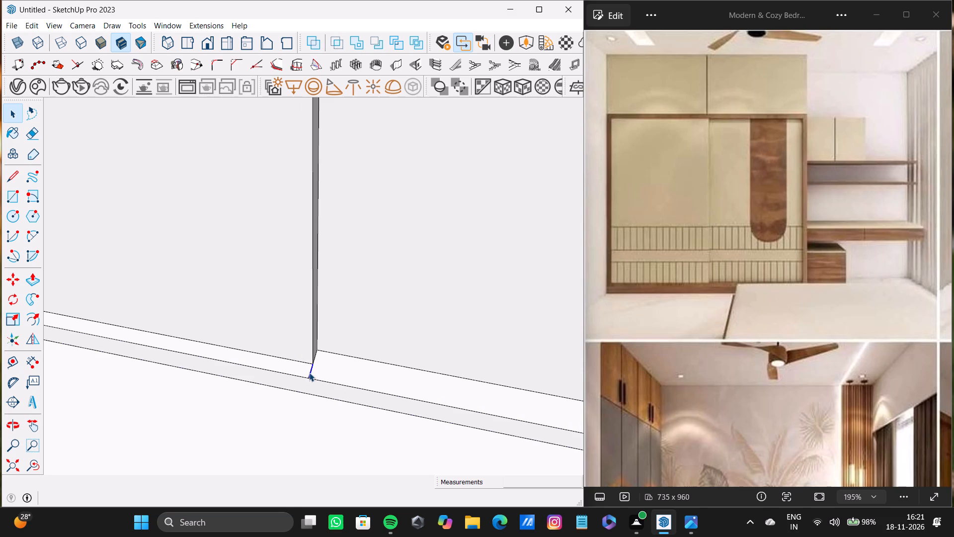
key("Delete")
Examine the projecting shutter frame from the side, then the frame's top surface at the loft shutter joint close up.
scroll(312, 328, "down", 11)
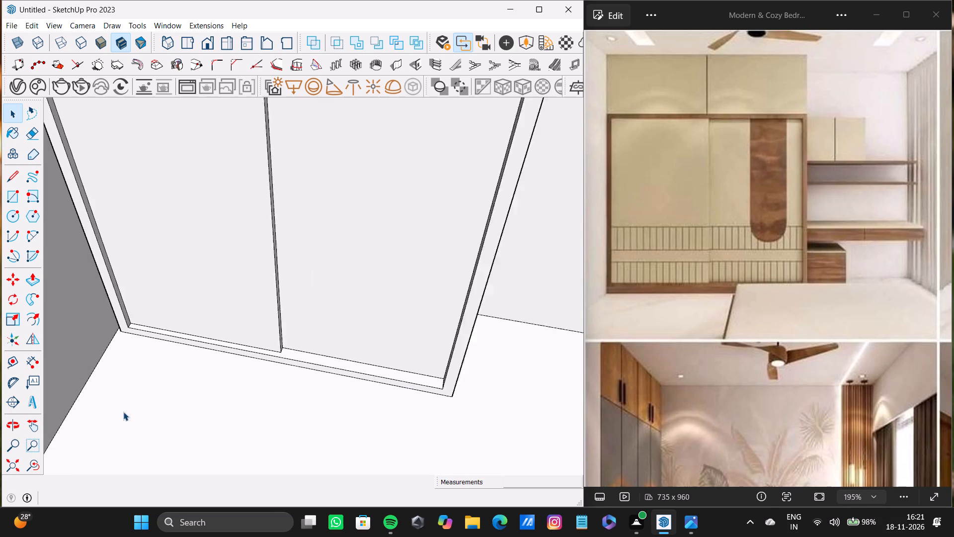
scroll(123, 412, "down", 2)
scroll(225, 317, "down", 9)
middle_click_drag(248, 311, 124, 300, "shift")
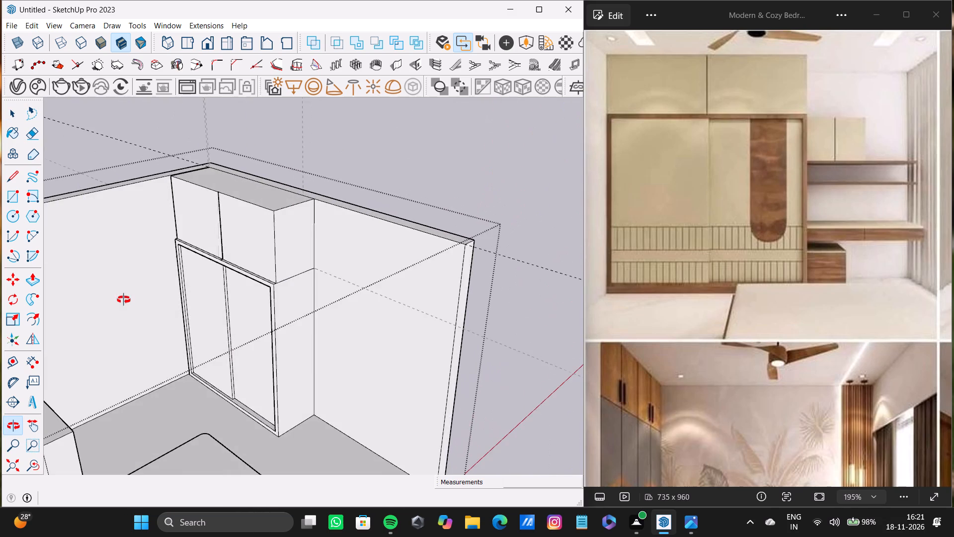
middle_click_drag(124, 300, 78, 346, "shift")
scroll(262, 160, "up", 2)
scroll(234, 222, "up", 4)
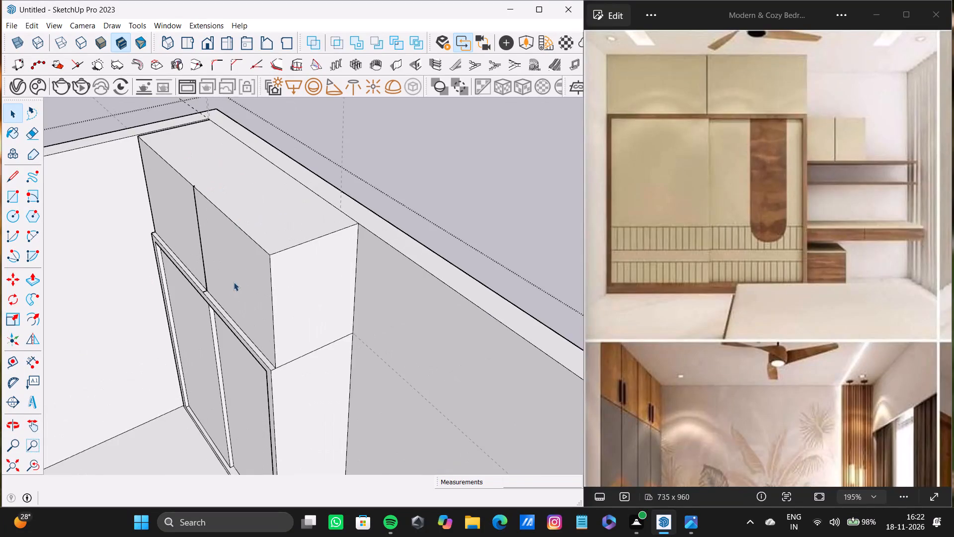
scroll(234, 282, "up", 4)
scroll(188, 290, "up", 8)
scroll(206, 284, "up", 19)
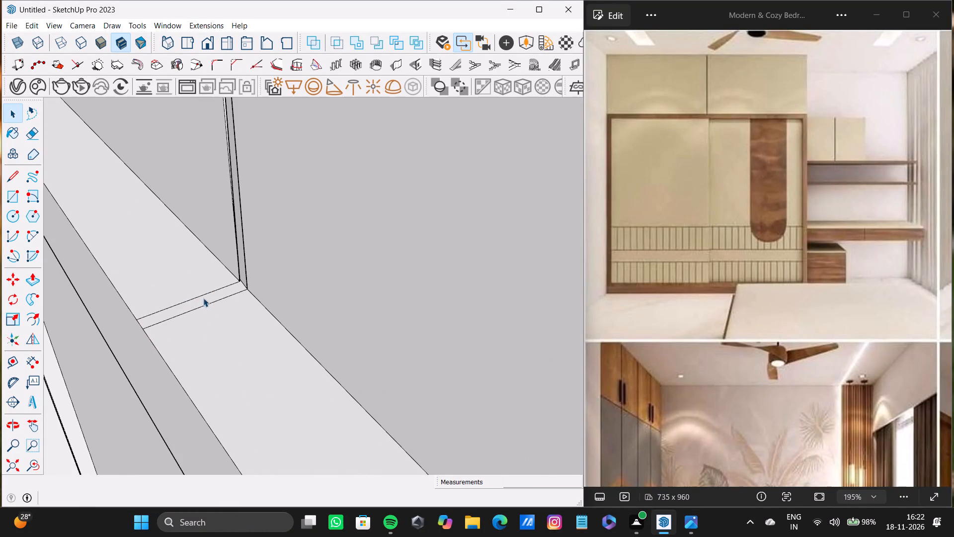
middle_click_drag(215, 295, 636, 421)
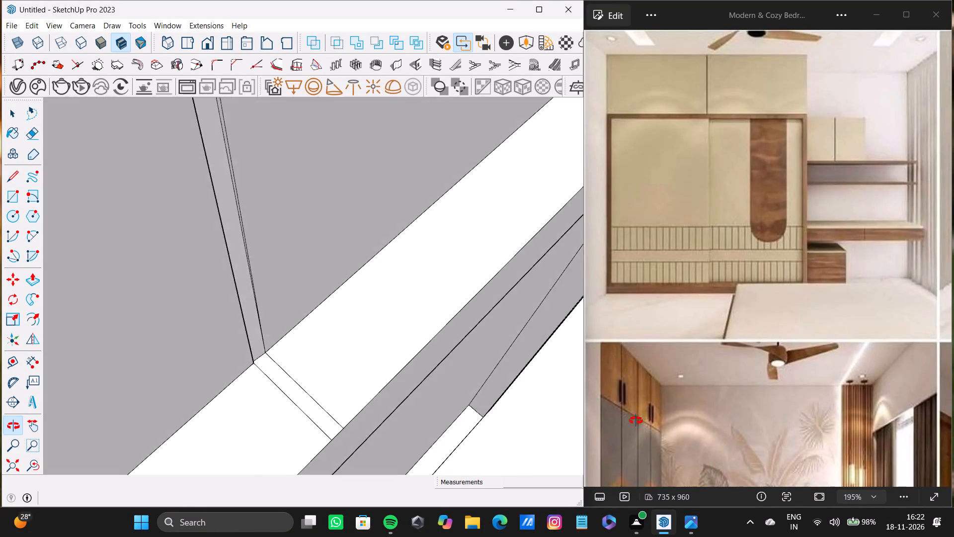
Delete the left one of the two leftover edges crossing the frame's top surface at the loft shutter joint.
middle_click_drag(636, 421, 575, 498)
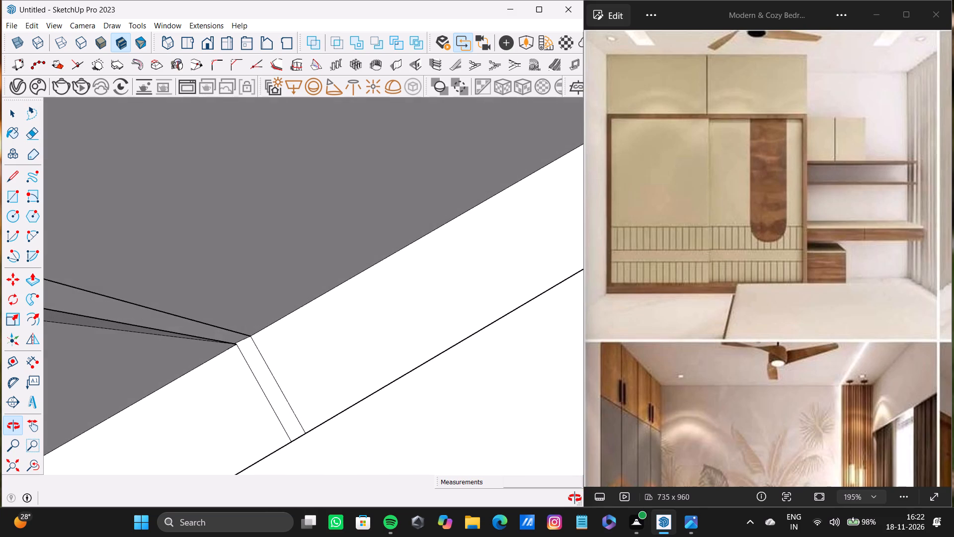
middle_click_drag(575, 498, 462, 449)
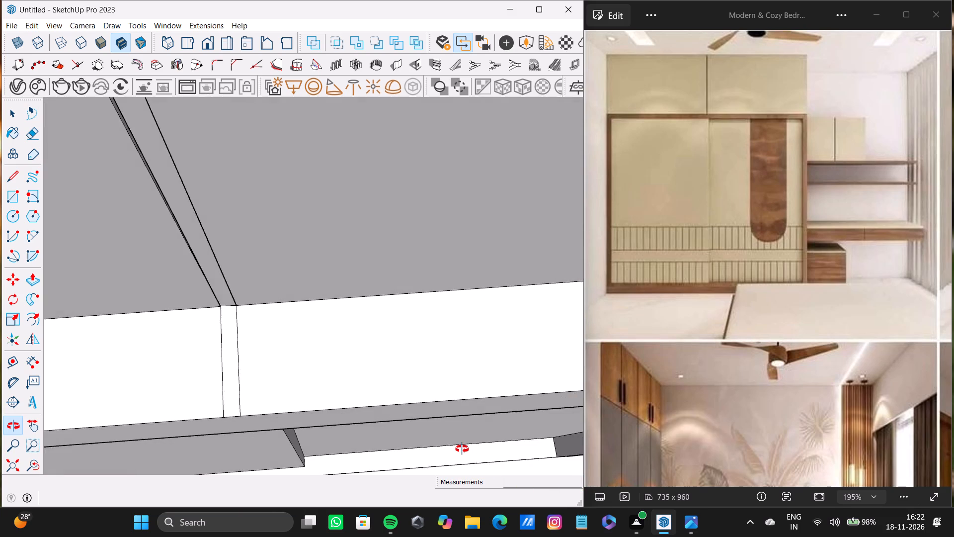
middle_click_drag(462, 449, 452, 447)
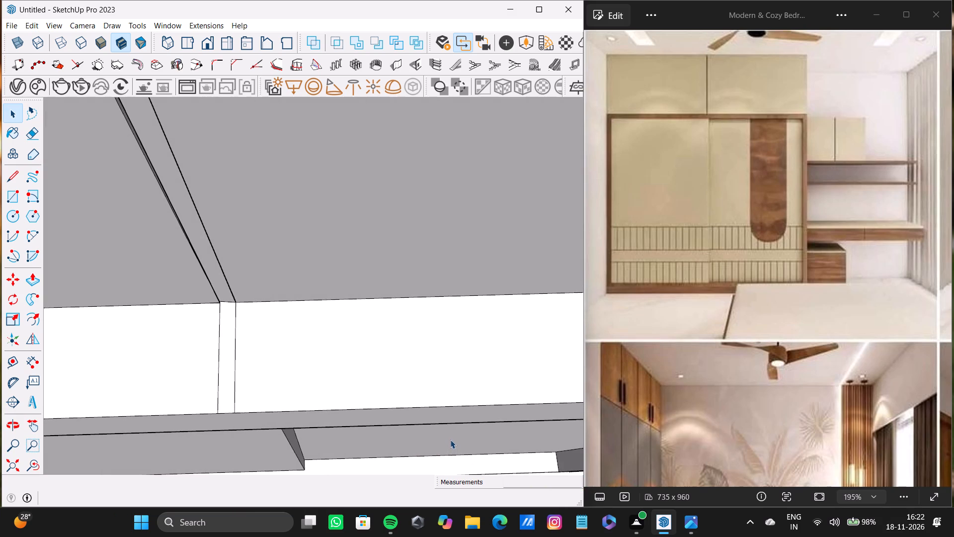
left_click(217, 371)
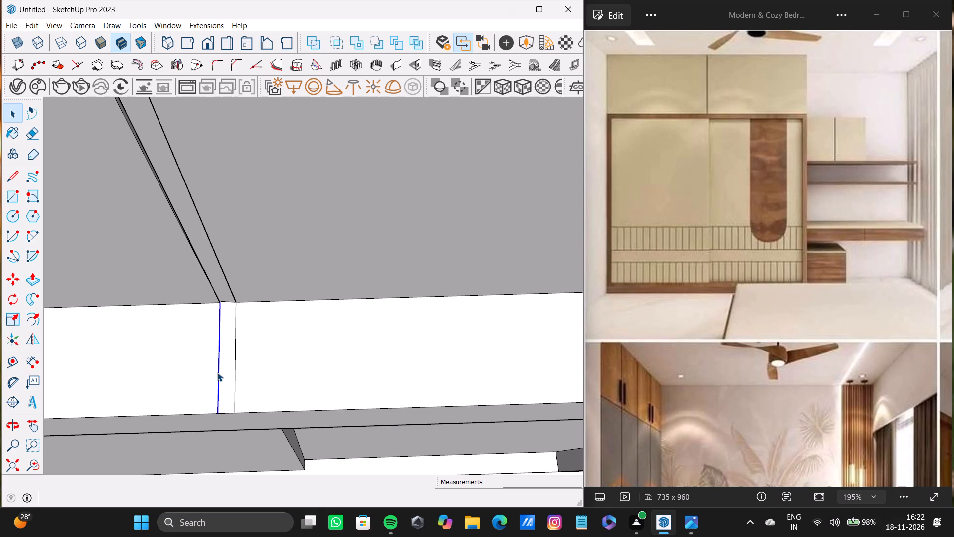
key("Delete")
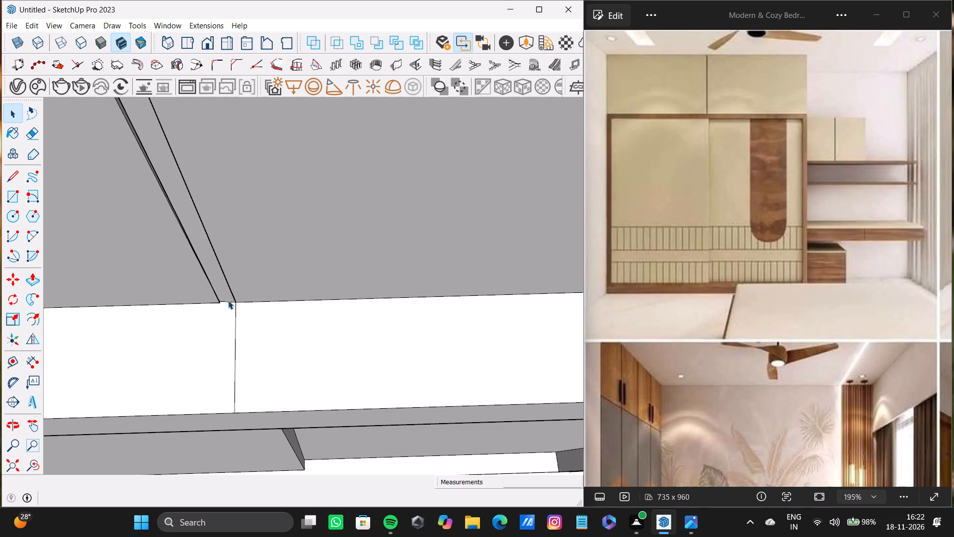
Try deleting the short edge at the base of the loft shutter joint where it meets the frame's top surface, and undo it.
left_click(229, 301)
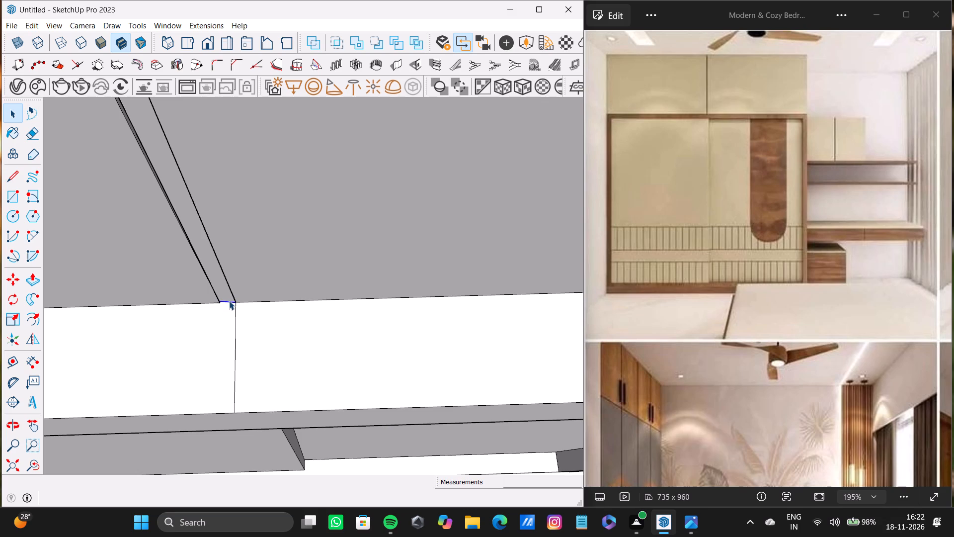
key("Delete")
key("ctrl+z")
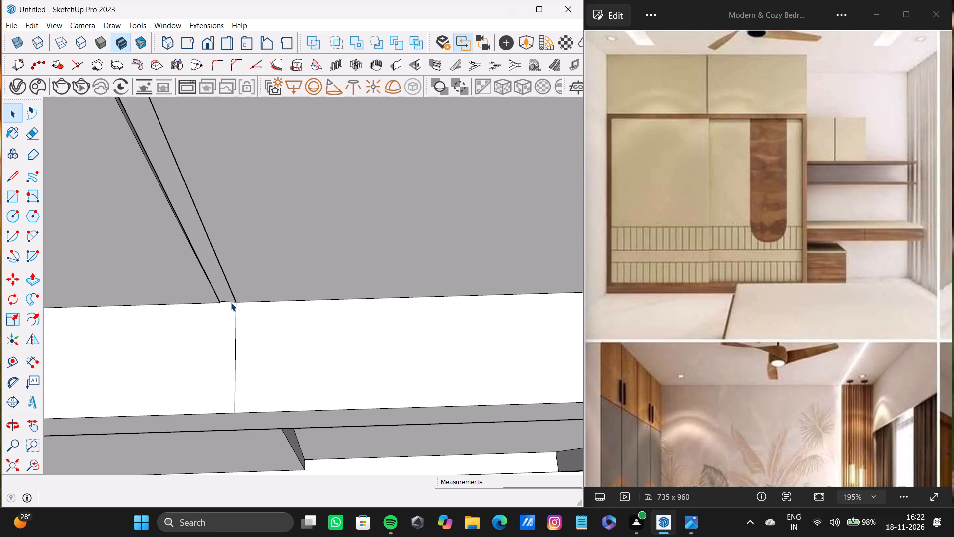
Delete the remaining leftover edge crossing the frame's top surface at the loft shutter joint.
left_click(234, 324)
key("Delete")
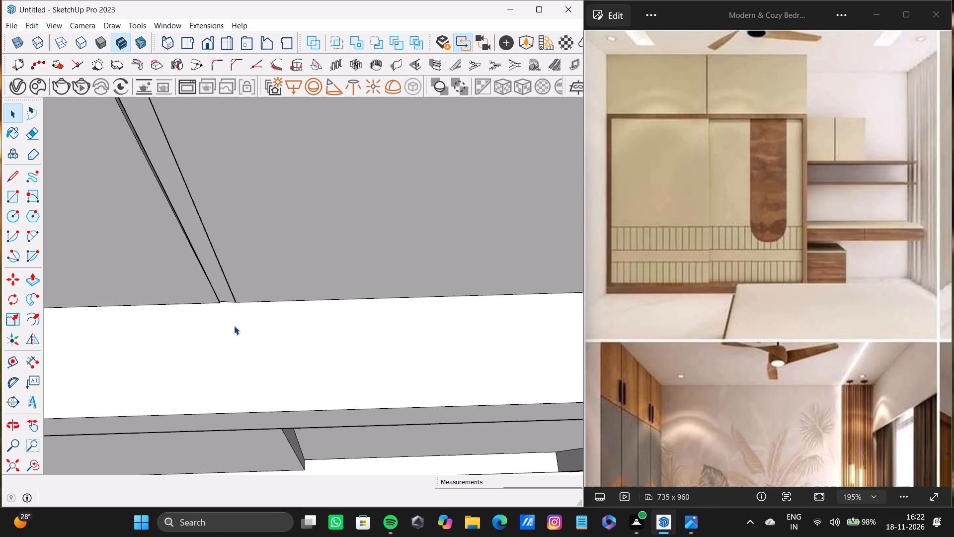
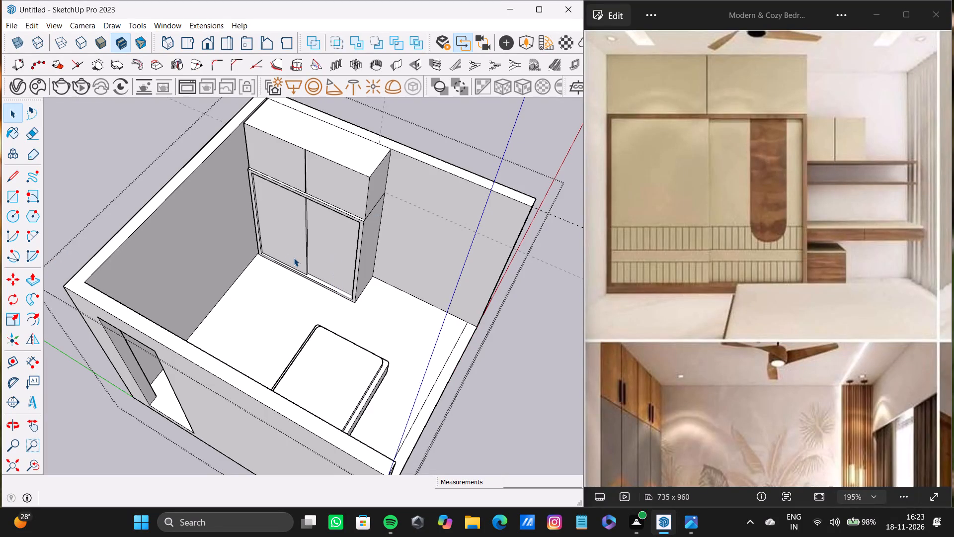
Examine the cleaned-up wardrobe frame, loft shutters and lower sliding shutters from several angles within the room.
scroll(302, 259, "down", 6)
middle_click_drag(309, 263, 268, 209)
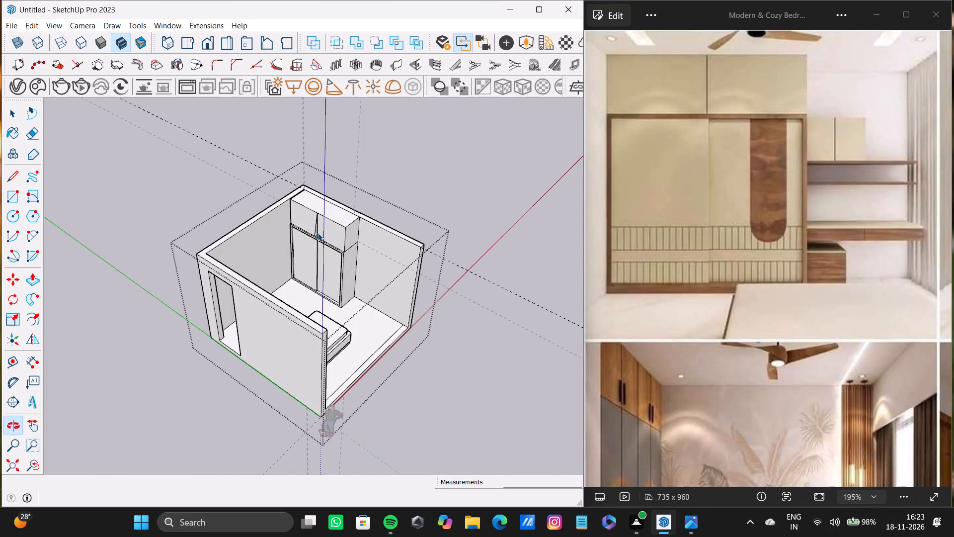
scroll(318, 233, "up", 12)
middle_click_drag(318, 259, 315, 263)
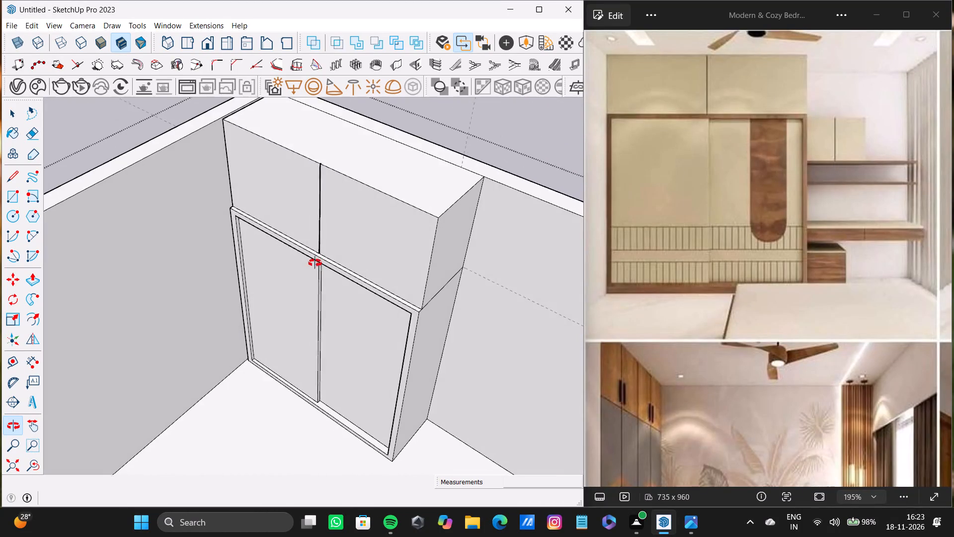
middle_click_drag(315, 263, 308, 257)
middle_click_drag(319, 209, 307, 236)
scroll(295, 267, "down", 10)
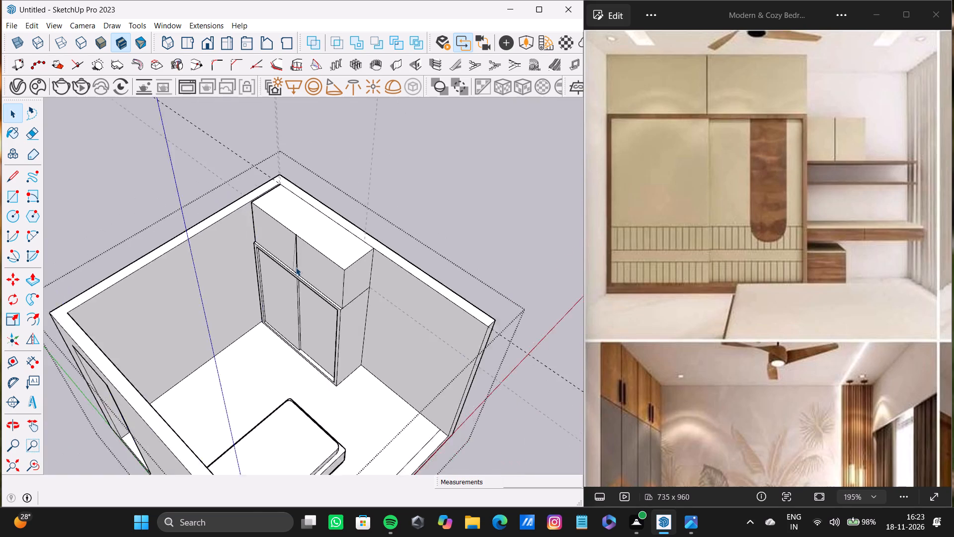
middle_click_drag(305, 276, 300, 250)
scroll(297, 275, "up", 3)
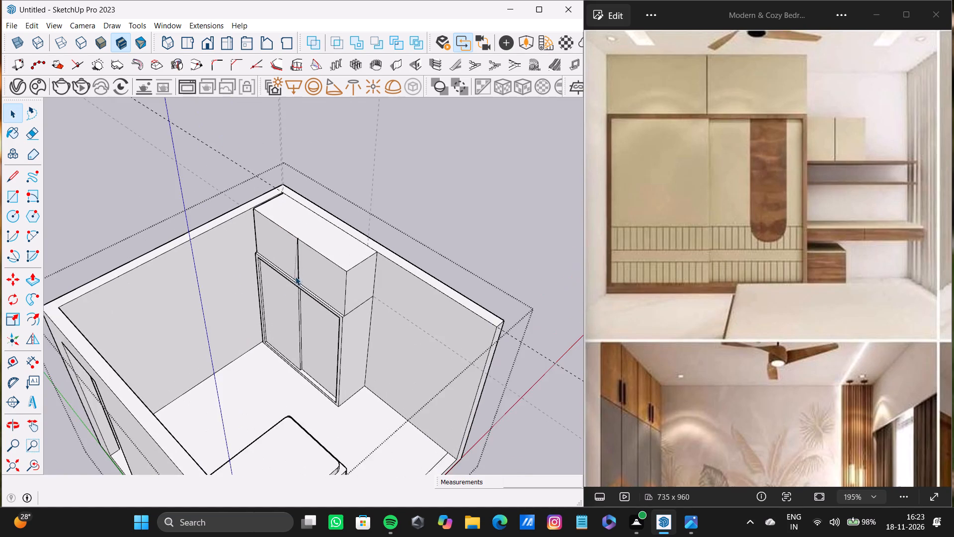
scroll(295, 276, "up", 2)
Finish editing the open group enclosing the room and wardrobe, and view the whole model facing the wardrobe.
left_click(296, 273)
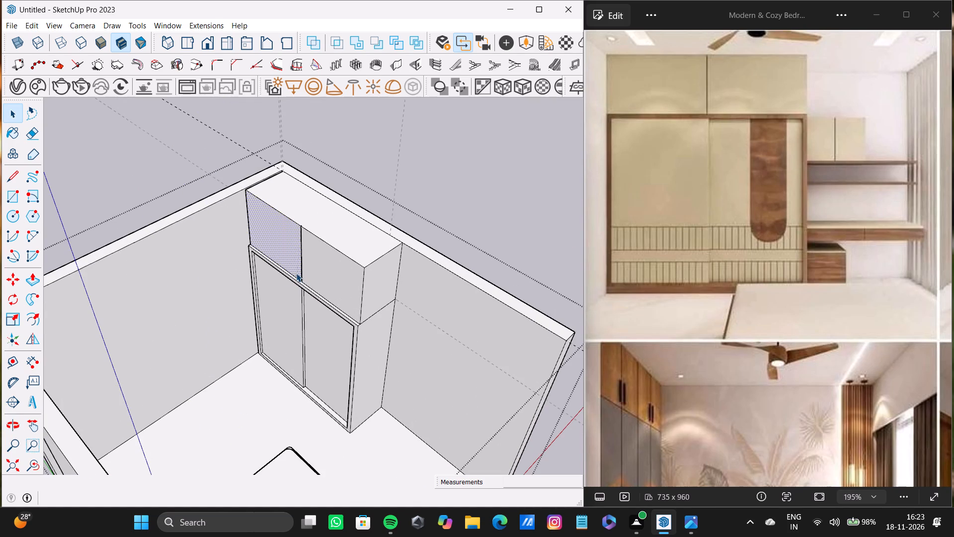
double_click(296, 273)
left_click(297, 273)
left_click(460, 188)
scroll(288, 253, "down", 4)
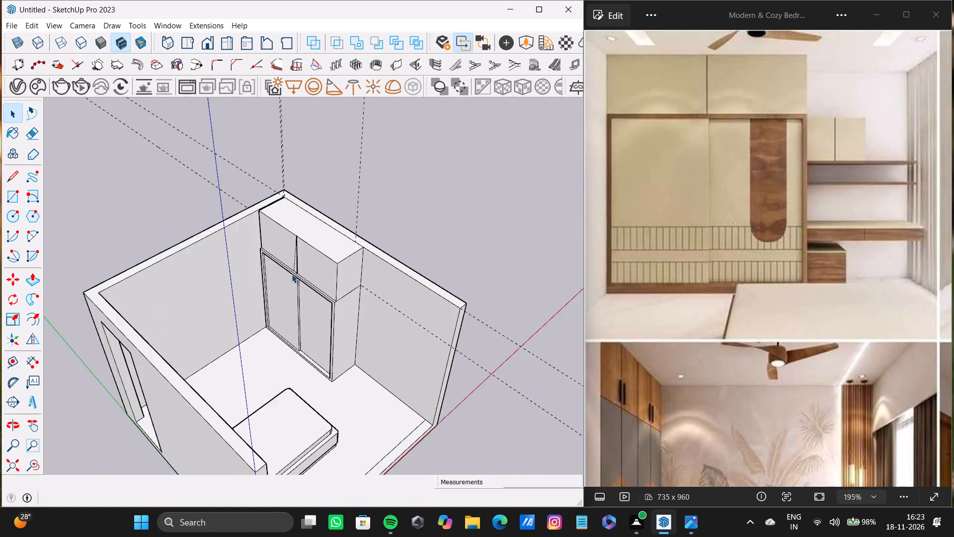
middle_click_drag(293, 281, 443, 294)
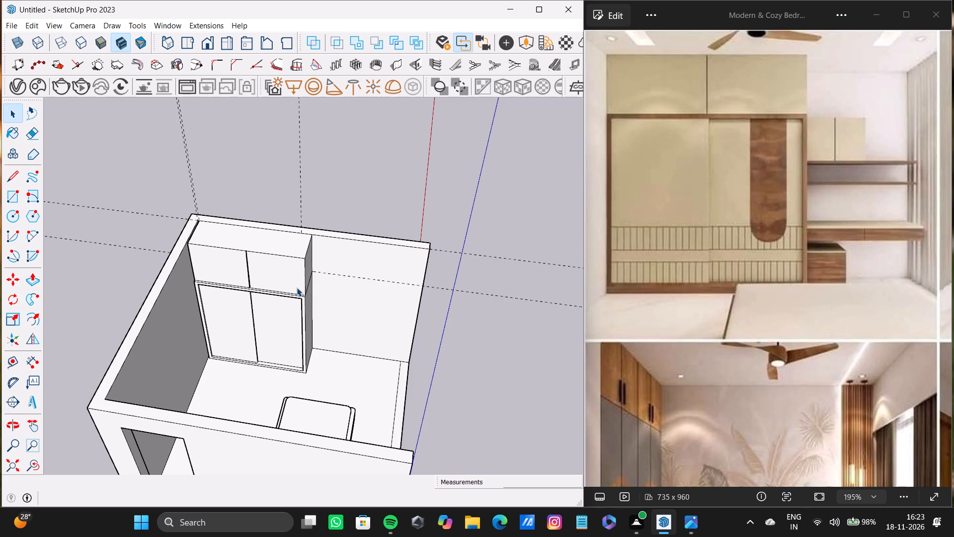
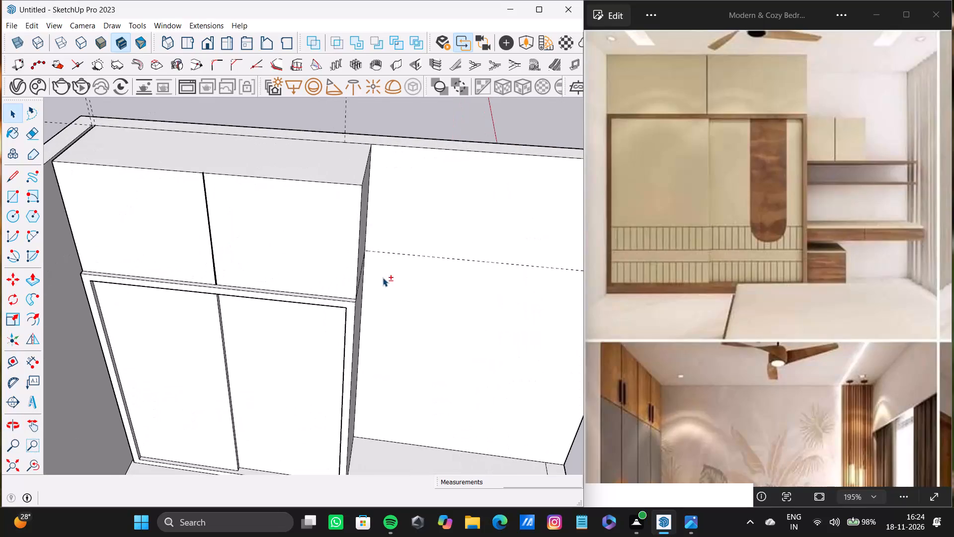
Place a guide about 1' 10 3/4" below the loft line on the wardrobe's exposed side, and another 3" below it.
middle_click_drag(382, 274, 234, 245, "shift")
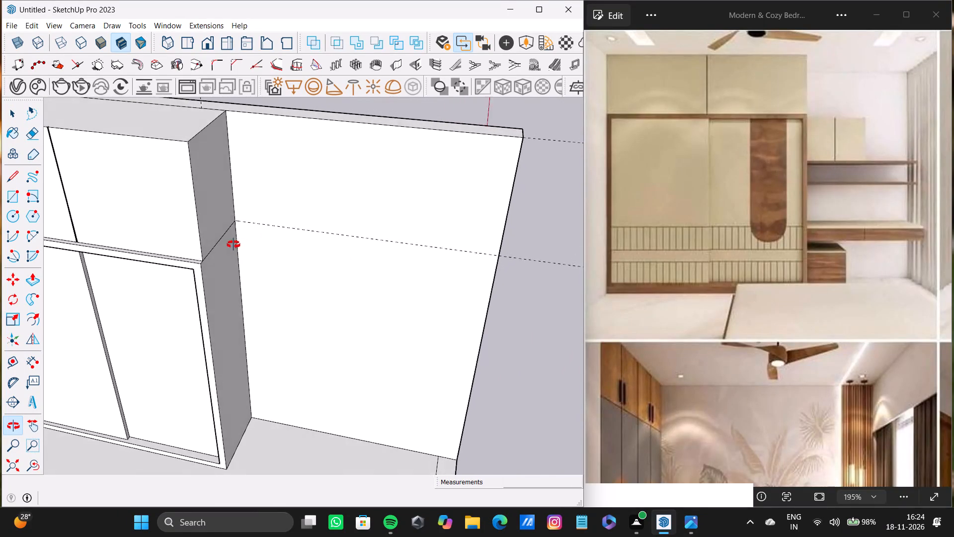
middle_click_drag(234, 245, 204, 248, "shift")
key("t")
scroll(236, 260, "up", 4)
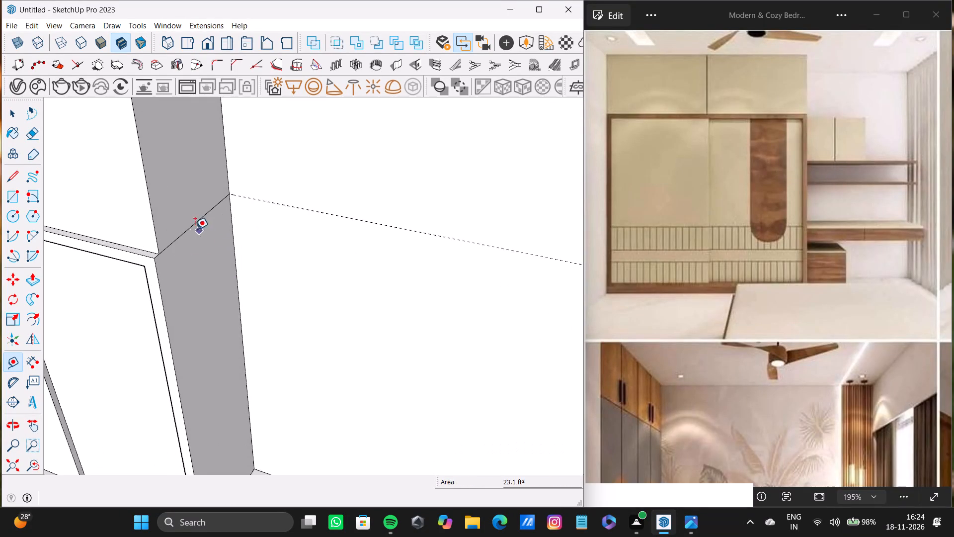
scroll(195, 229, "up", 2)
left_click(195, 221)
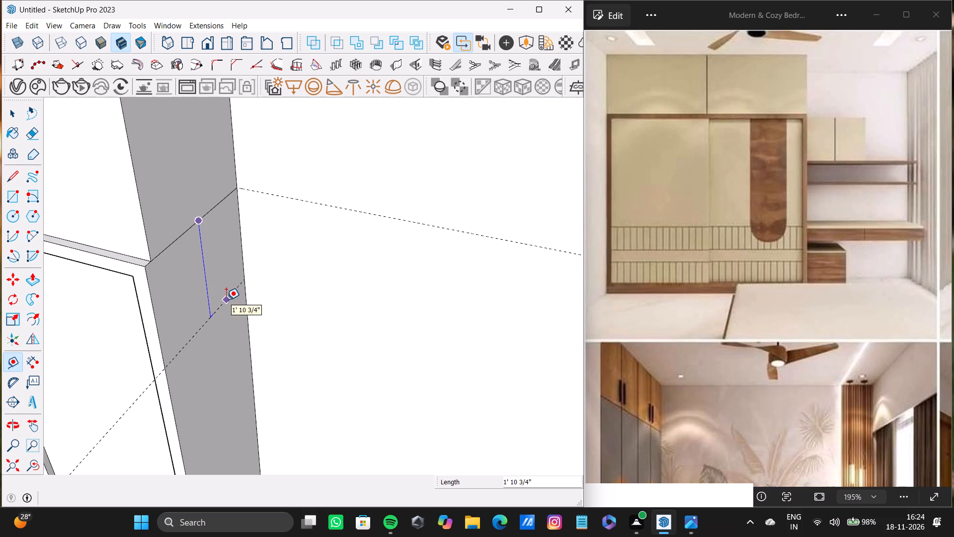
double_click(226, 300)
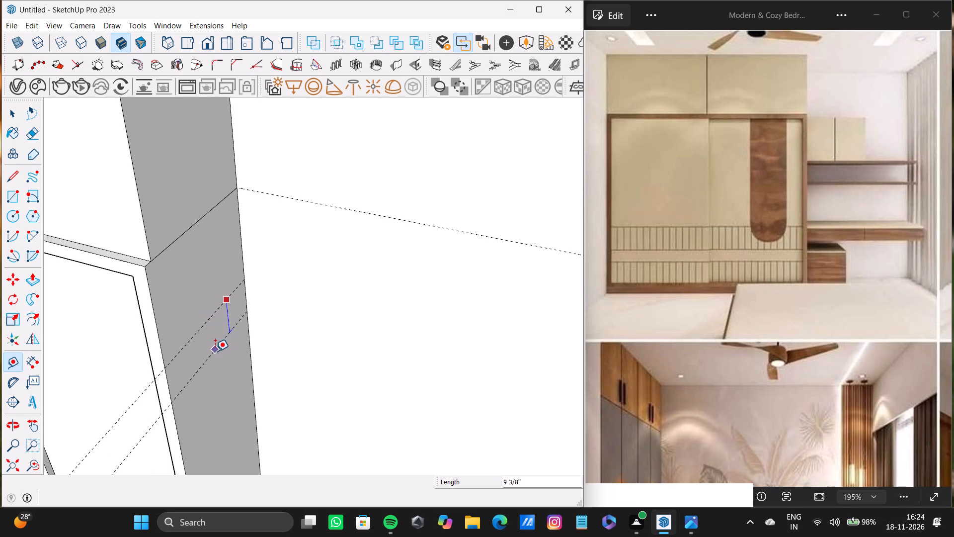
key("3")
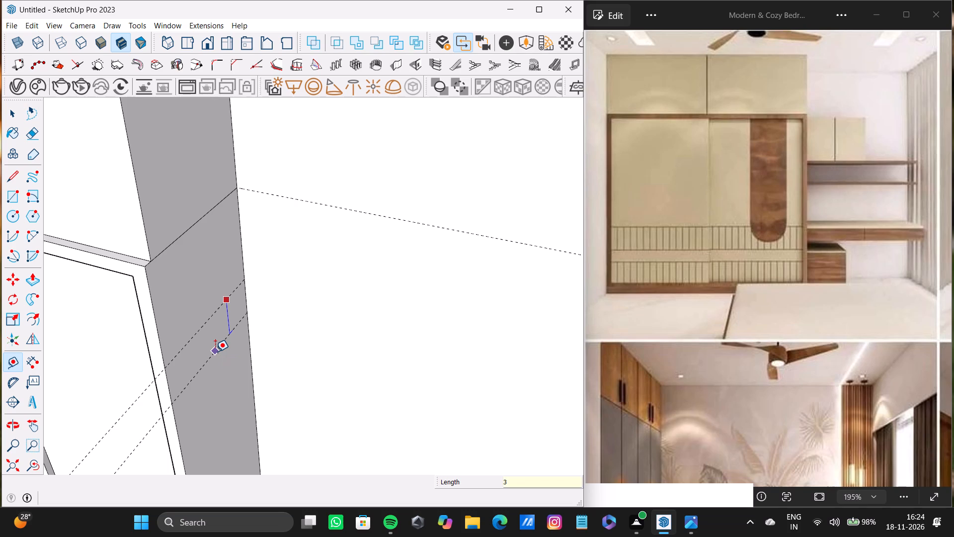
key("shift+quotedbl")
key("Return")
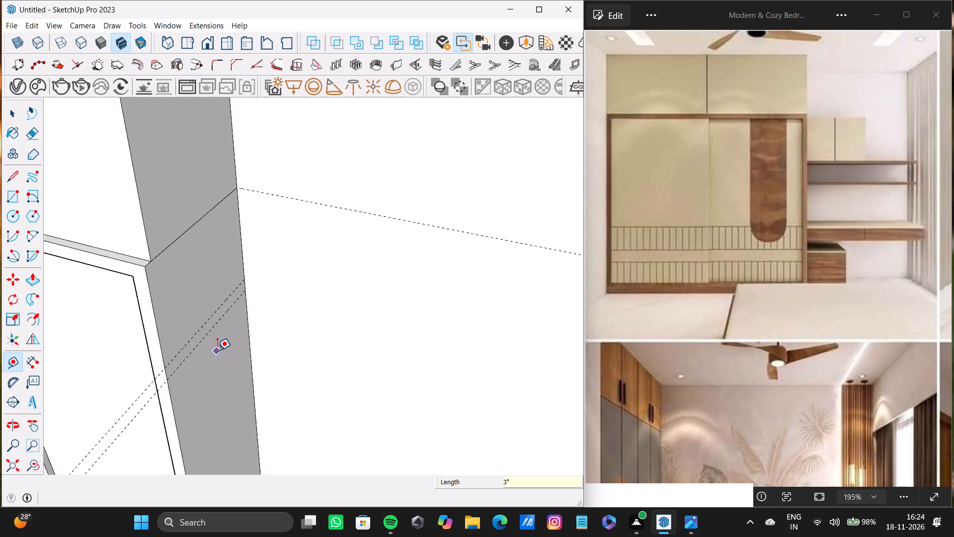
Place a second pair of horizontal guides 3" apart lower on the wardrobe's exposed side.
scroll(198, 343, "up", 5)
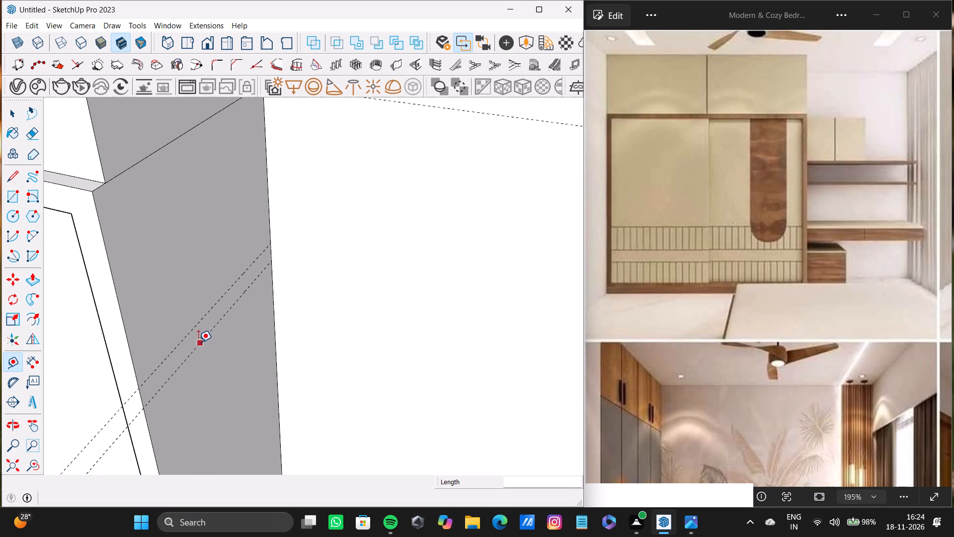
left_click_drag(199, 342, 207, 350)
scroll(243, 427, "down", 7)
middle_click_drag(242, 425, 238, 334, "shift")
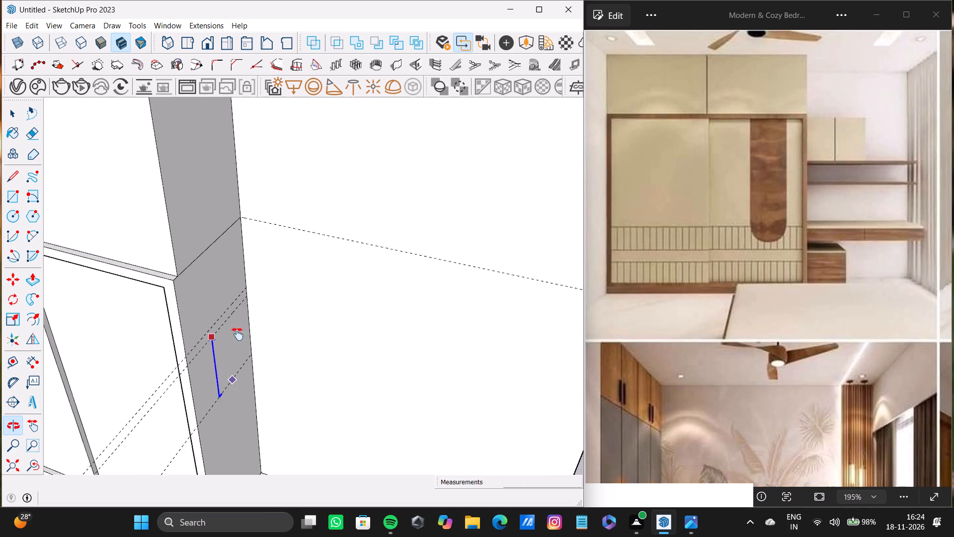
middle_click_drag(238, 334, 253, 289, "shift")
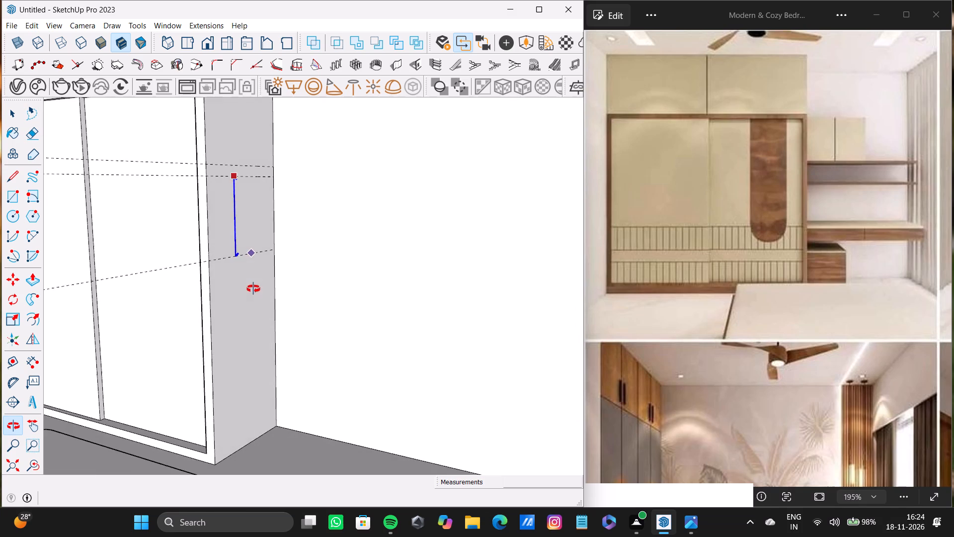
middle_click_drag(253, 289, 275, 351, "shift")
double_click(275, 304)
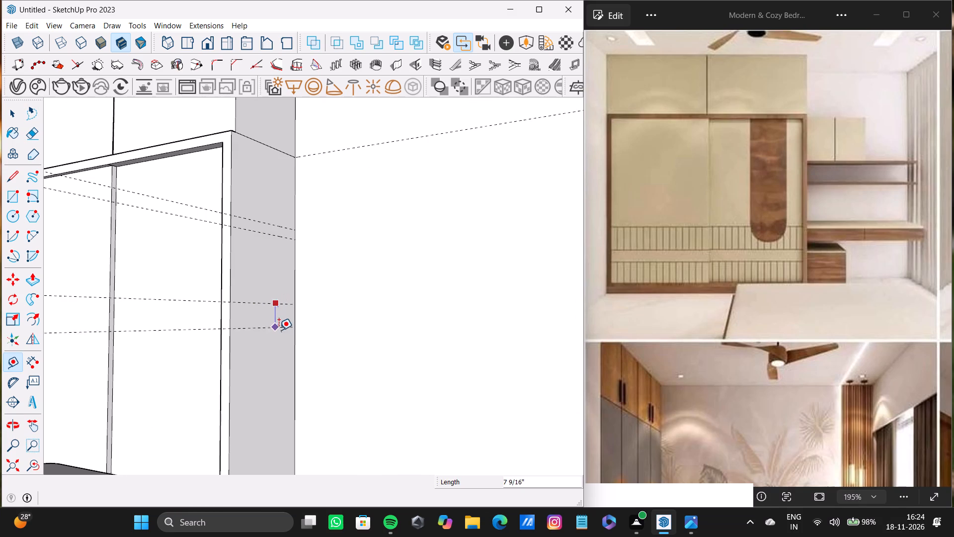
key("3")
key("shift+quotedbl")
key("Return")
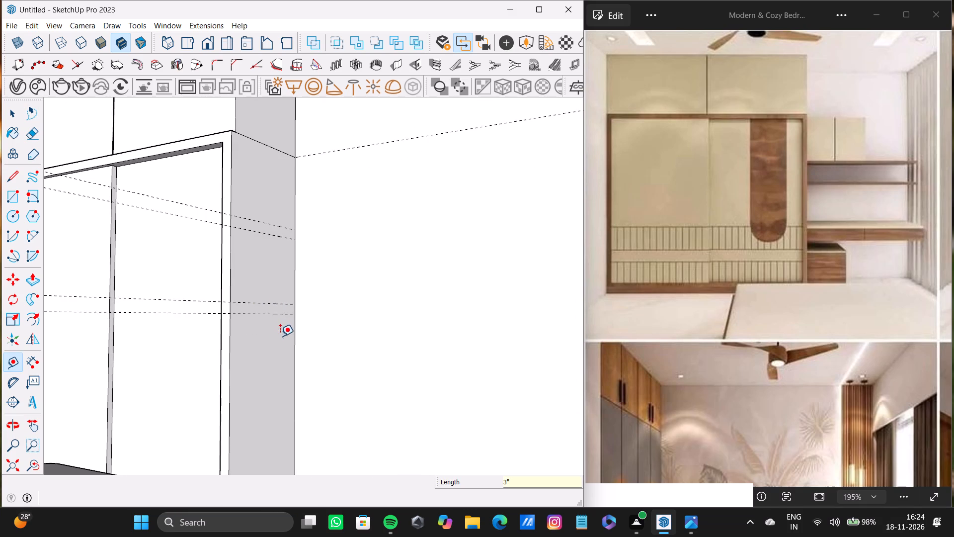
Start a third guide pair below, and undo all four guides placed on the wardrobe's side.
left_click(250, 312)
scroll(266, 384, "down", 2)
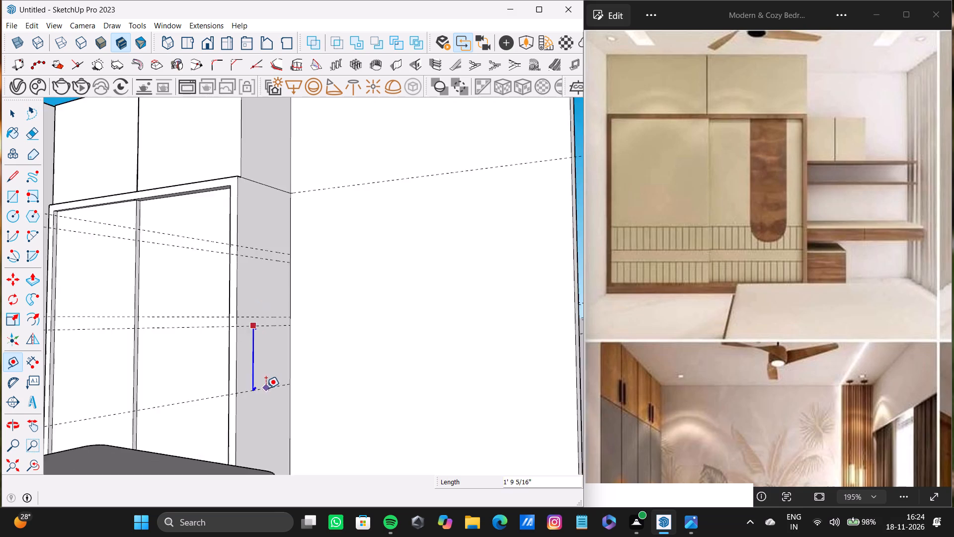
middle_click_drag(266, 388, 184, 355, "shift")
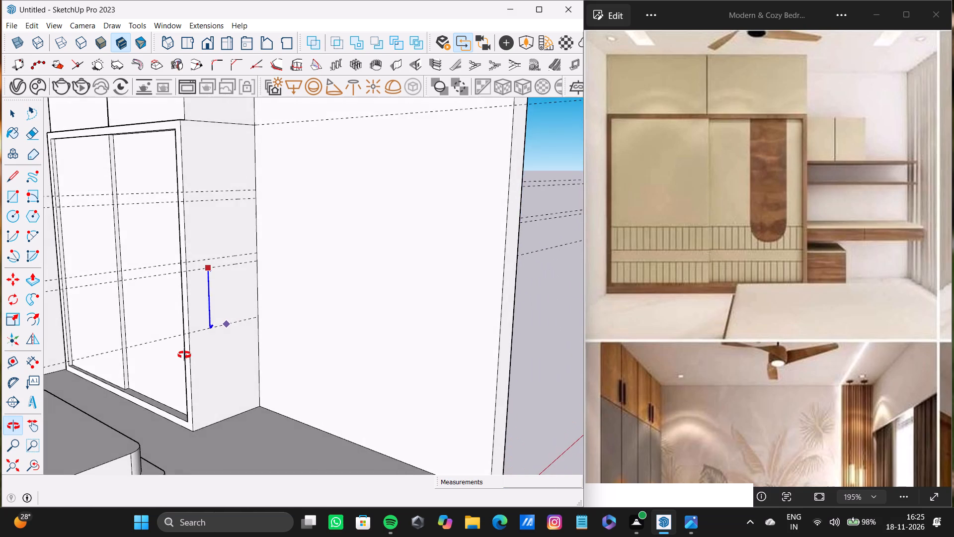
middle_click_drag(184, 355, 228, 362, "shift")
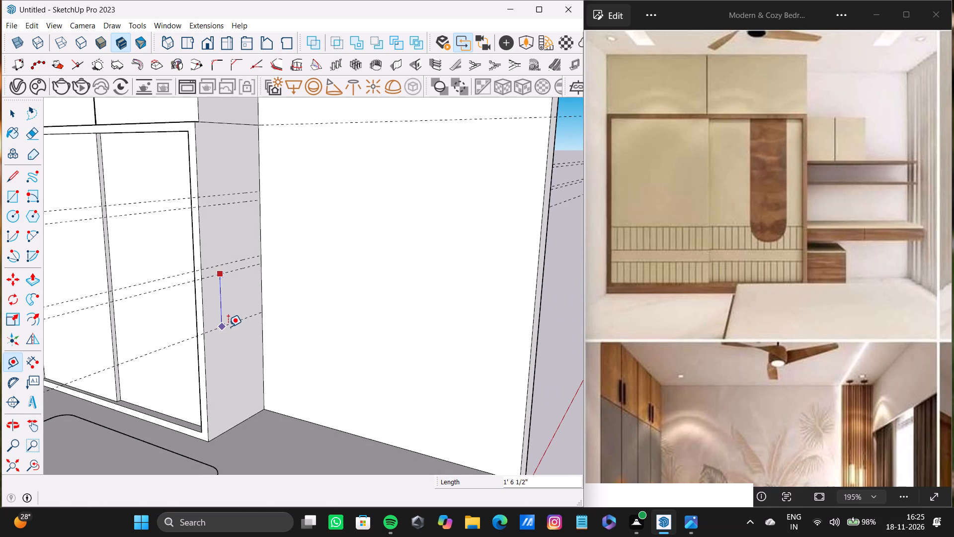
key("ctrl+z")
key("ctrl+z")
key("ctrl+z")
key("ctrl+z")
Place a guide a short distance below the loft line on the wardrobe's side, and another 3" below it.
middle_click_drag(235, 224, 249, 293, "shift")
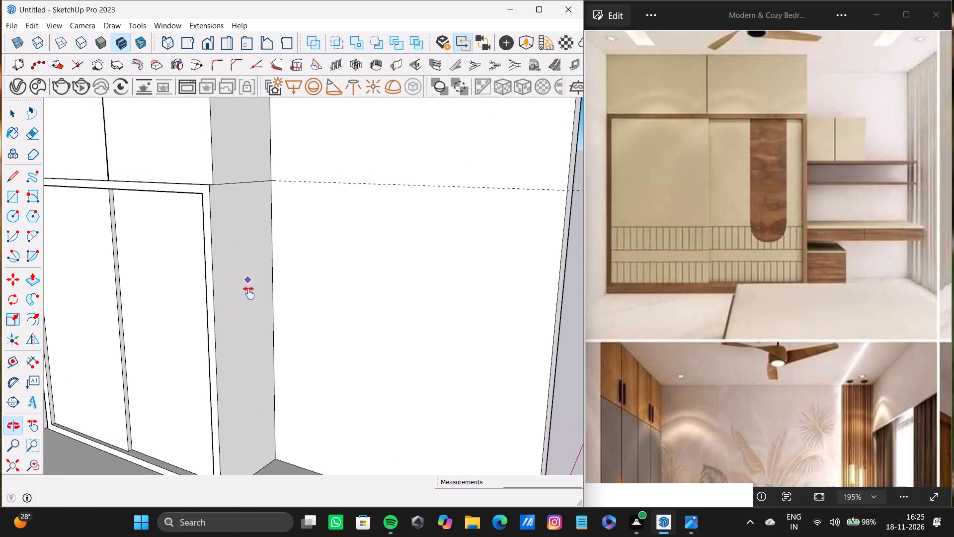
middle_click_drag(249, 293, 247, 327, "shift")
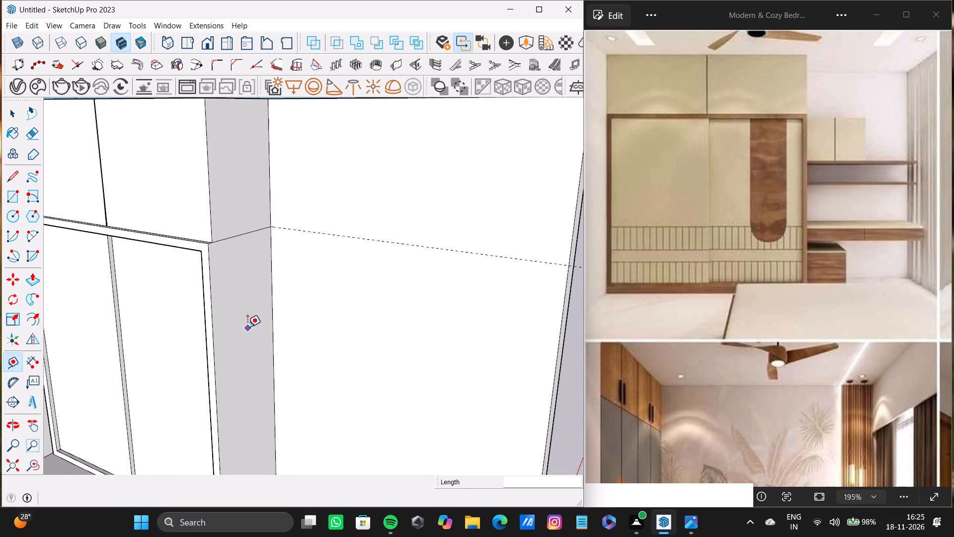
key("t")
scroll(238, 268, "up", 2)
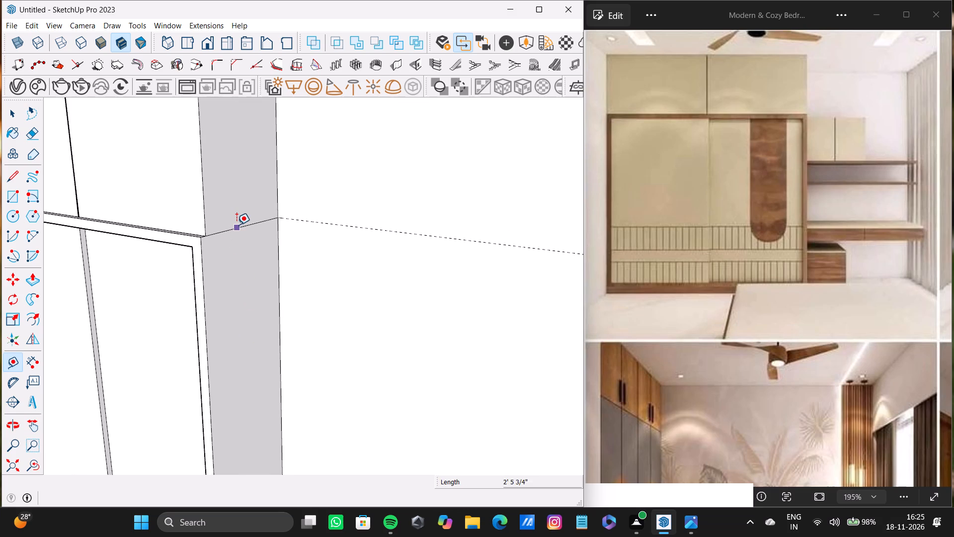
left_click(237, 225)
double_click(237, 257)
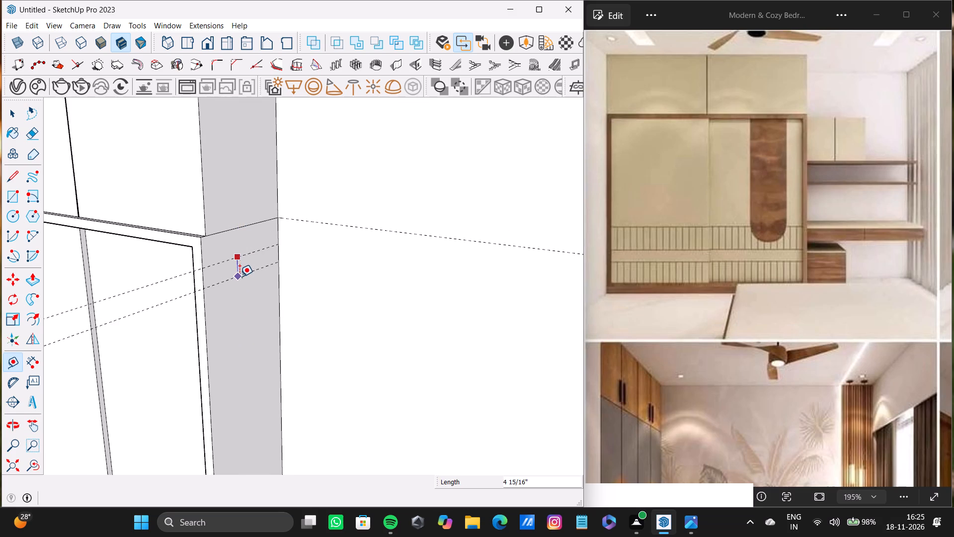
key("3")
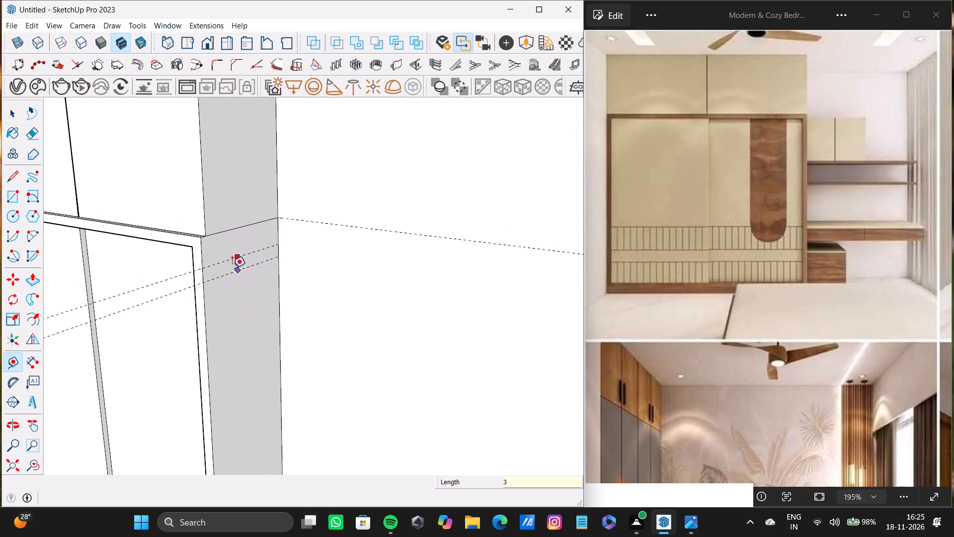
key("shift+quotedbl")
key("Return")
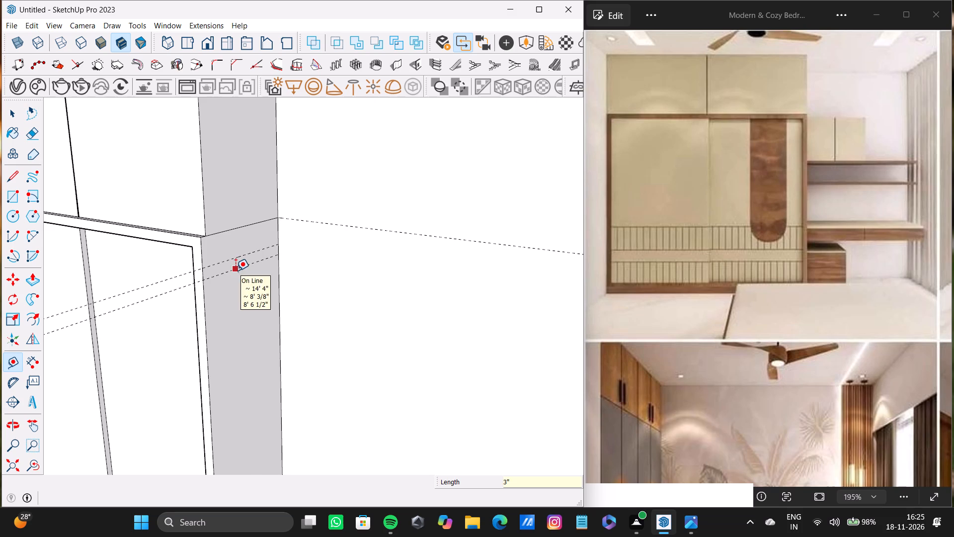
Place a guide about 1' 2 3/8" below the first pair on the wardrobe's side, and another 3" below it.
left_click(236, 270)
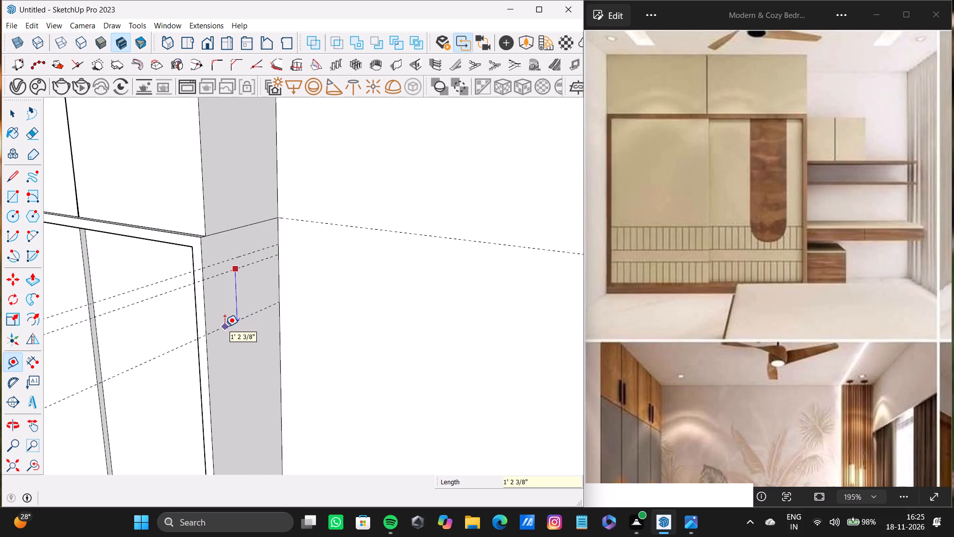
double_click(225, 327)
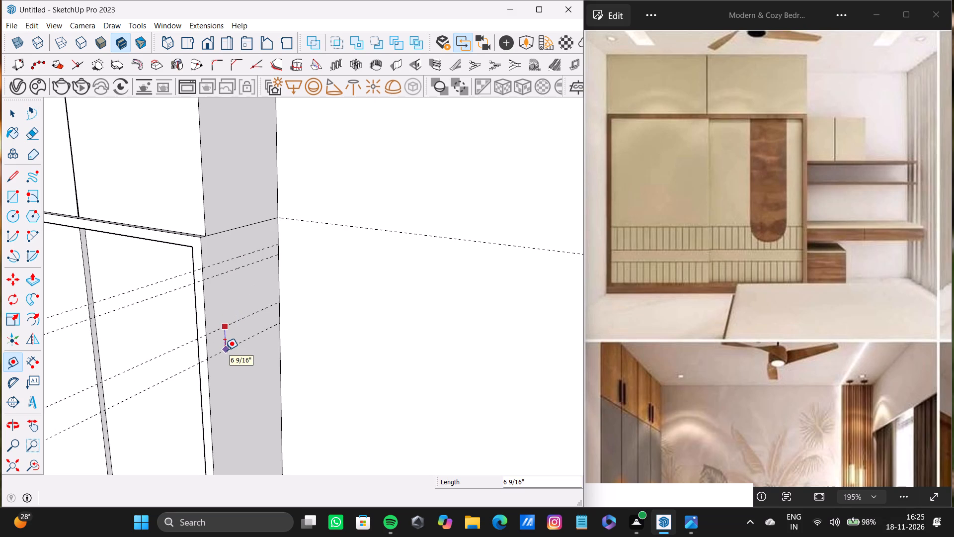
key("3")
key("shift+quotedbl")
key("Return")
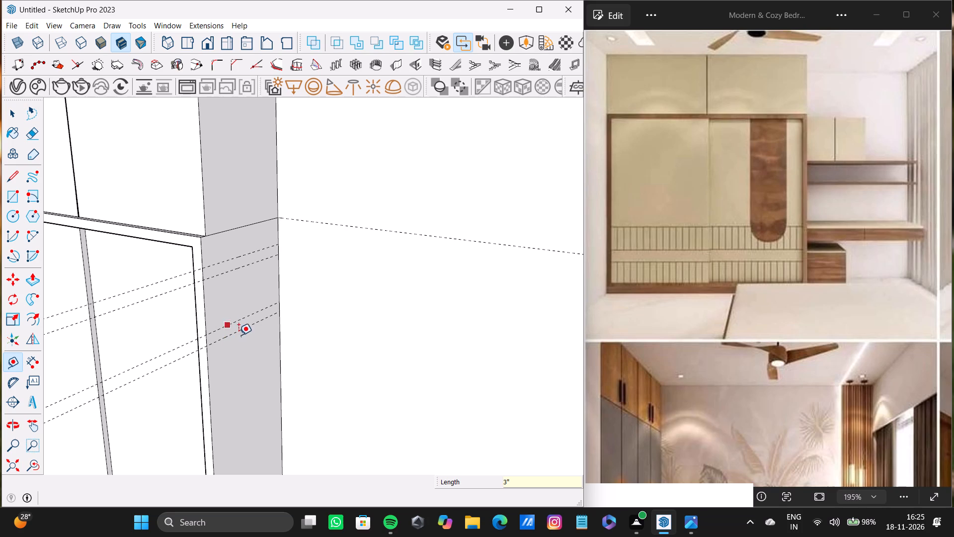
Place a horizontal guide about 1' 9 13/16" below the second guide pair on the wardrobe's side.
left_click(239, 330)
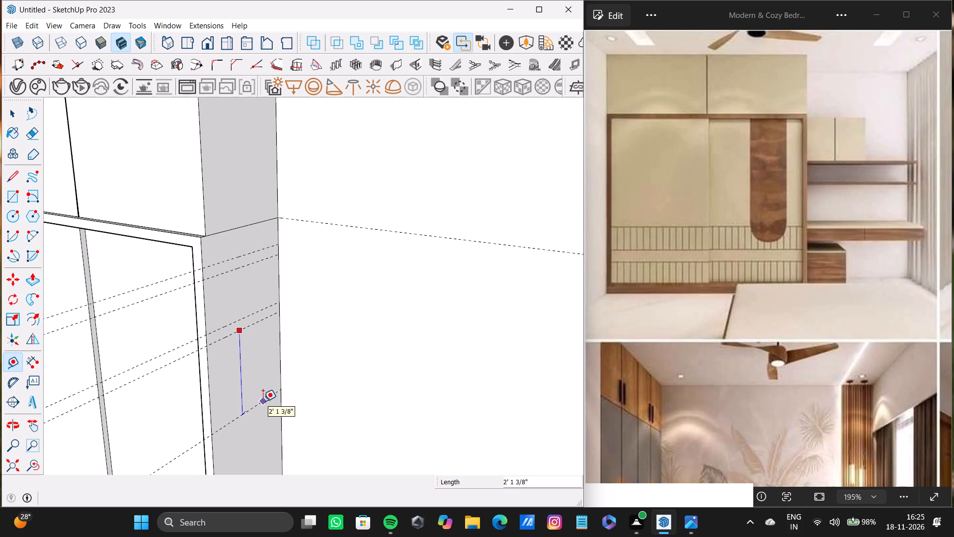
scroll(233, 386, "down", 3)
middle_click_drag(233, 386, 299, 446)
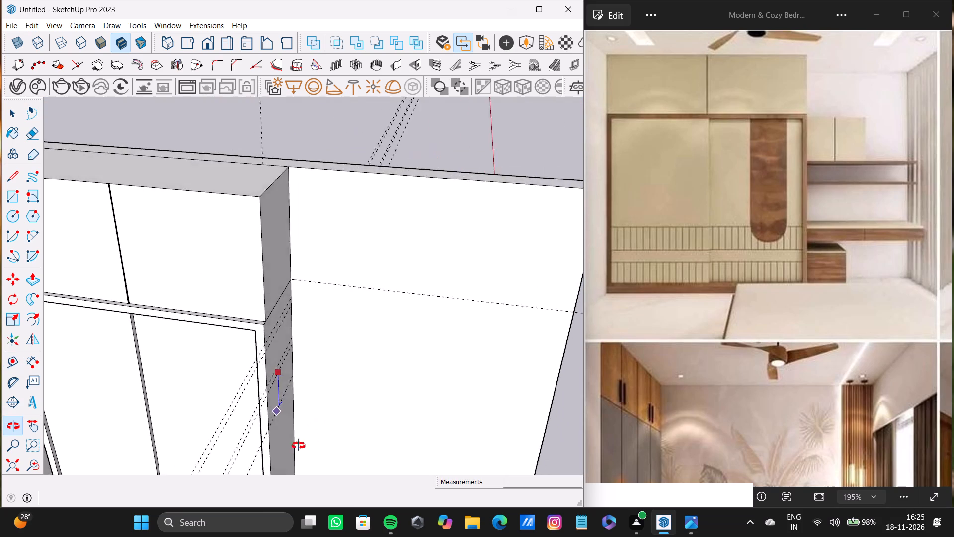
middle_click_drag(299, 446, 147, 419)
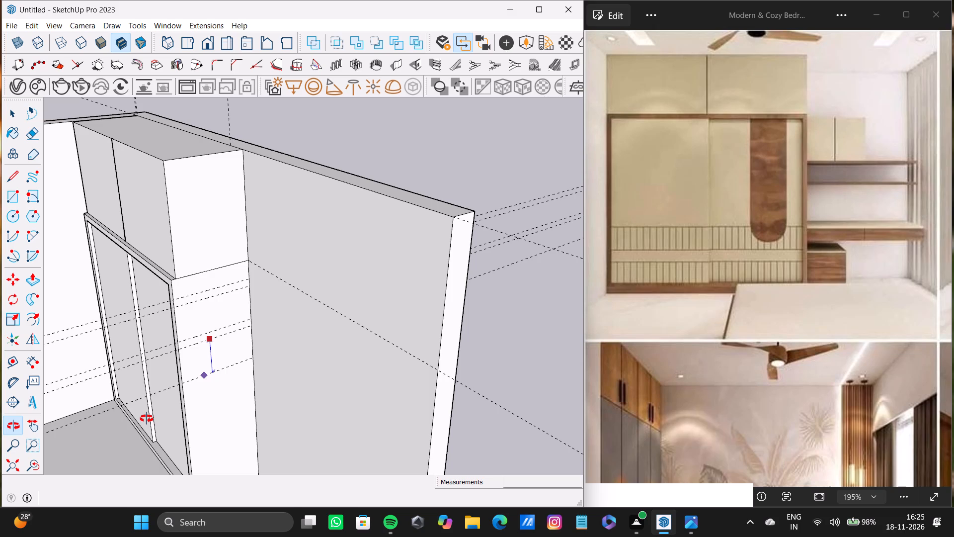
middle_click_drag(147, 419, 148, 355)
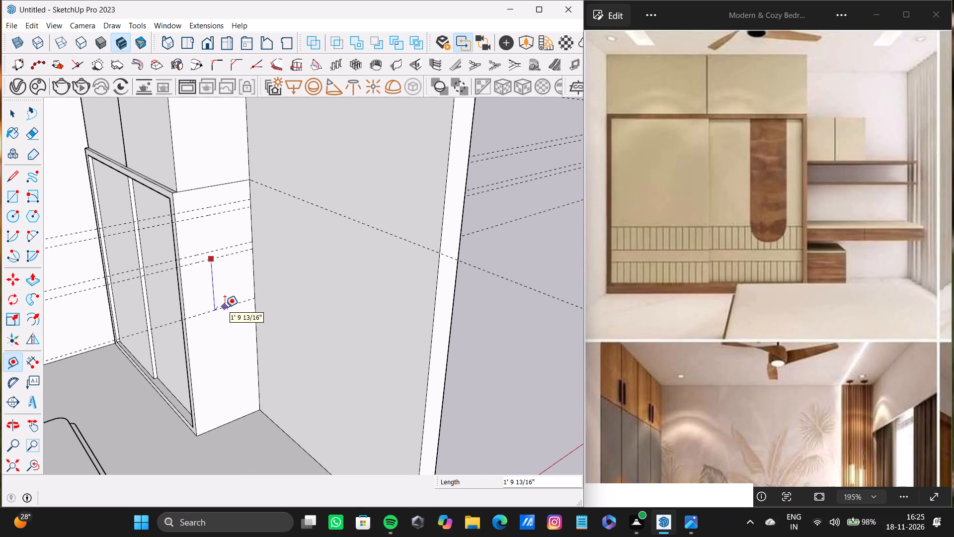
double_click(225, 307)
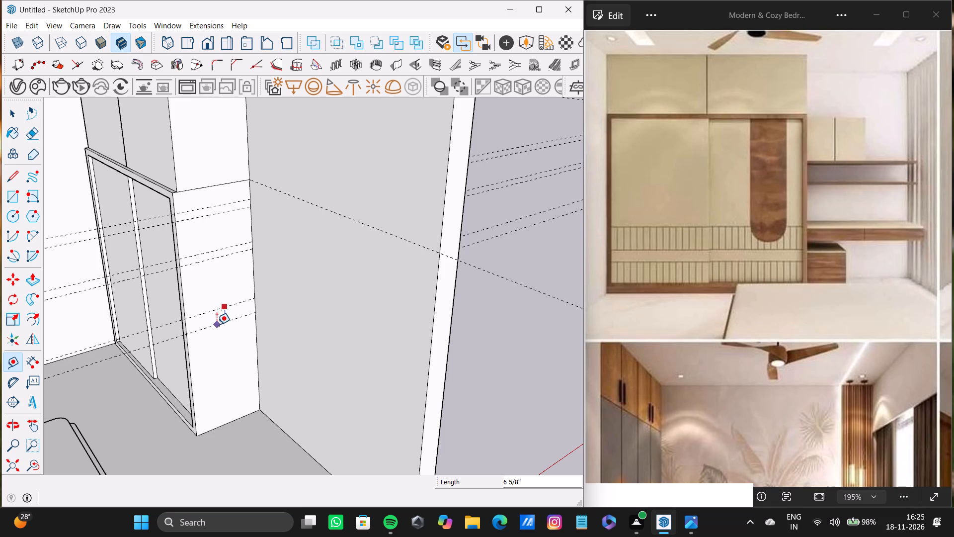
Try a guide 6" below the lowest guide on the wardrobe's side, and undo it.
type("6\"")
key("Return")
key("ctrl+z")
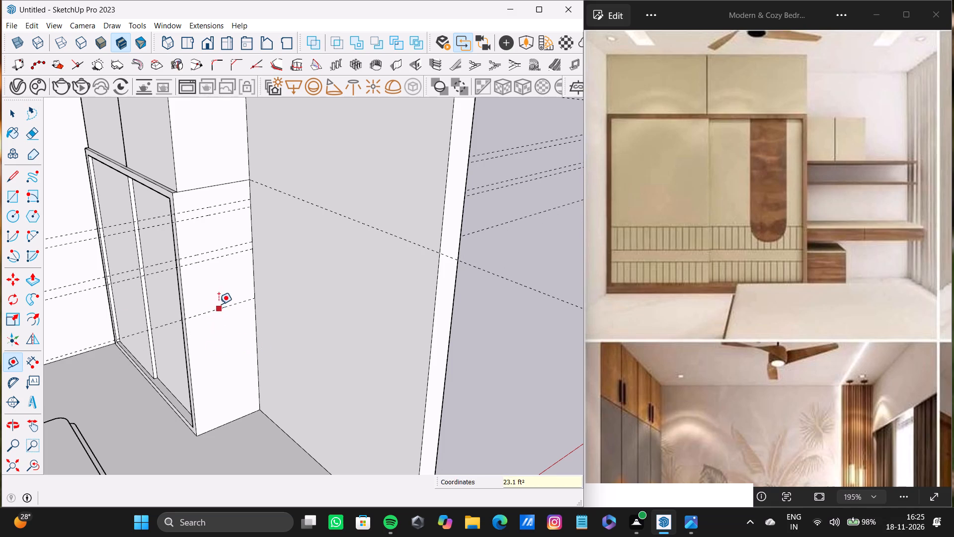
Place a guide about 7 5/8" below the lowest guide to complete the third pair on the wardrobe's side.
left_click(221, 307)
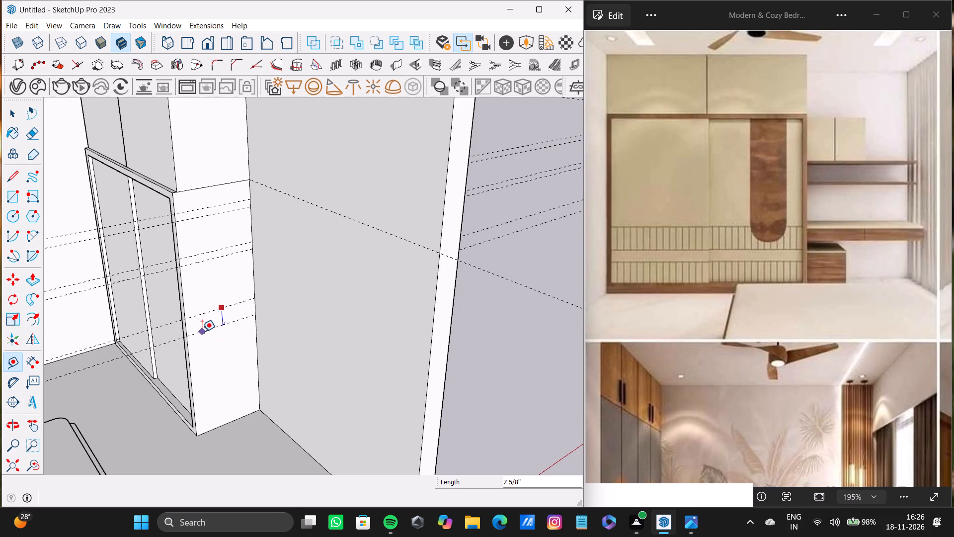
left_click(202, 332)
key("space")
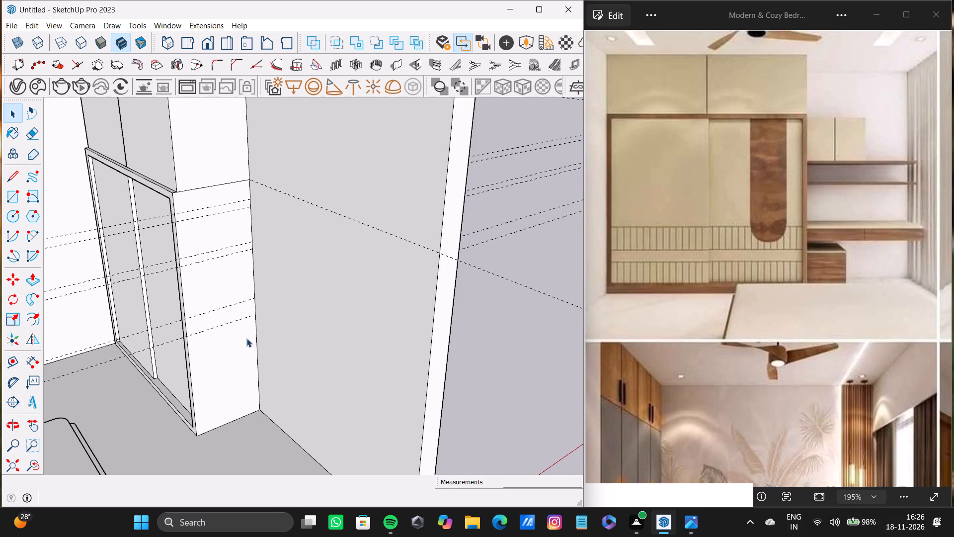
Draw a 3" by about 2' 7 7/16" rectangle between the topmost guide pair, spanning the wardrobe side's full depth.
key("r")
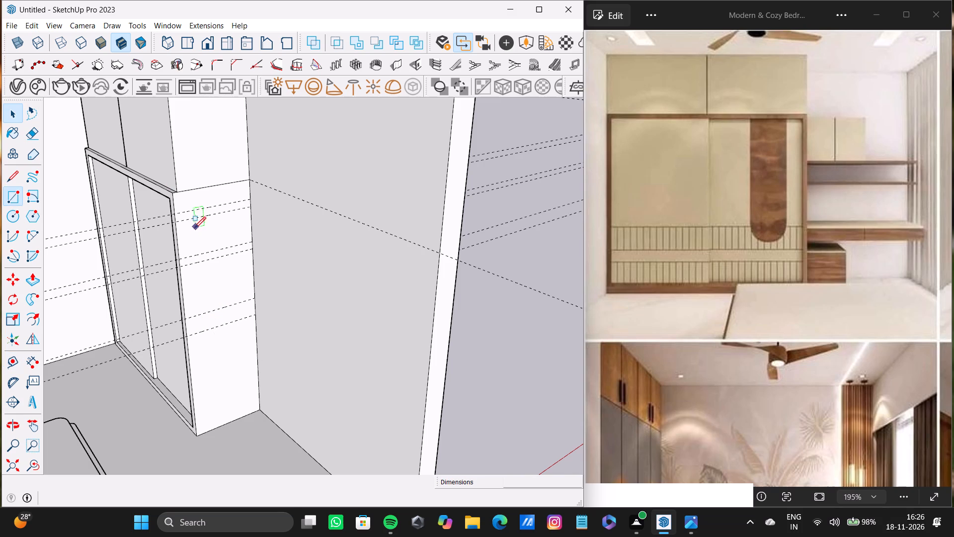
scroll(193, 230, "up", 16)
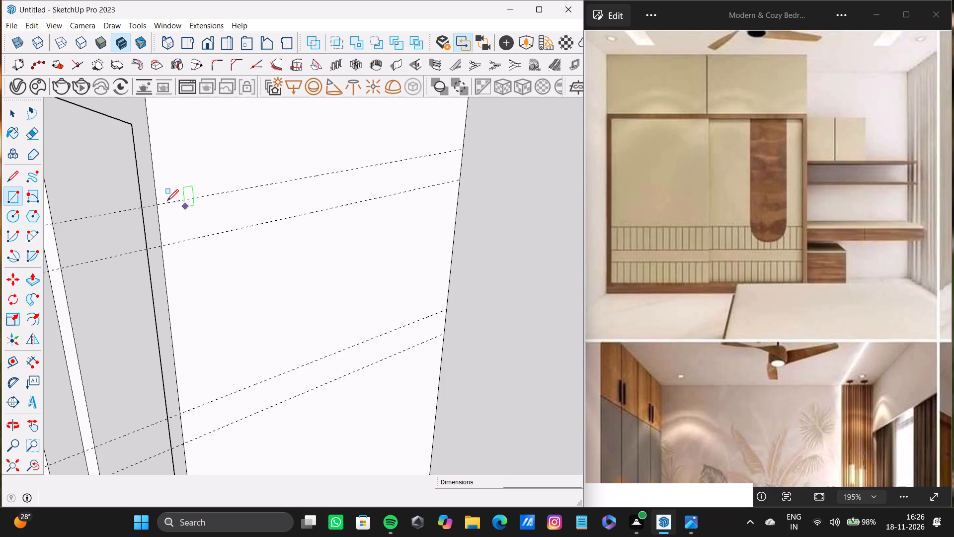
left_click(159, 203)
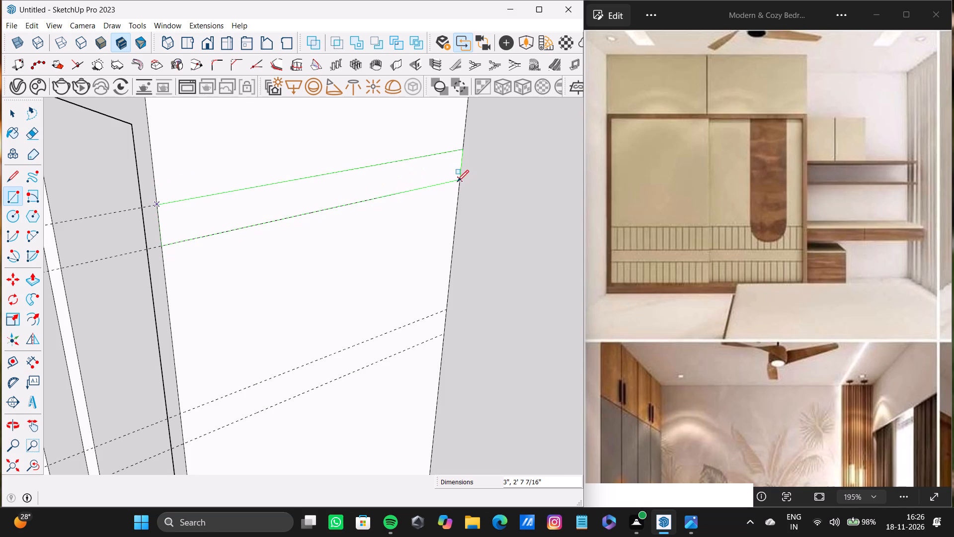
left_click(456, 180)
key("space")
Extrude the topmost rectangle outward from the wardrobe's side into a shelf, finishing with a pull of about 3' 9 11/16".
left_click(331, 191)
key("p")
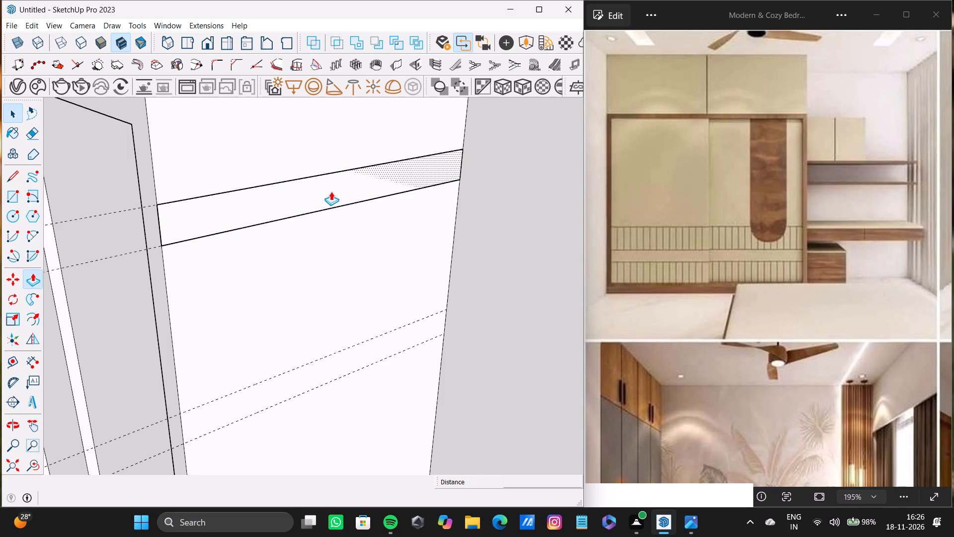
left_click_drag(331, 191, 506, 265)
scroll(338, 303, "down", 14)
middle_click_drag(287, 314, 331, 303)
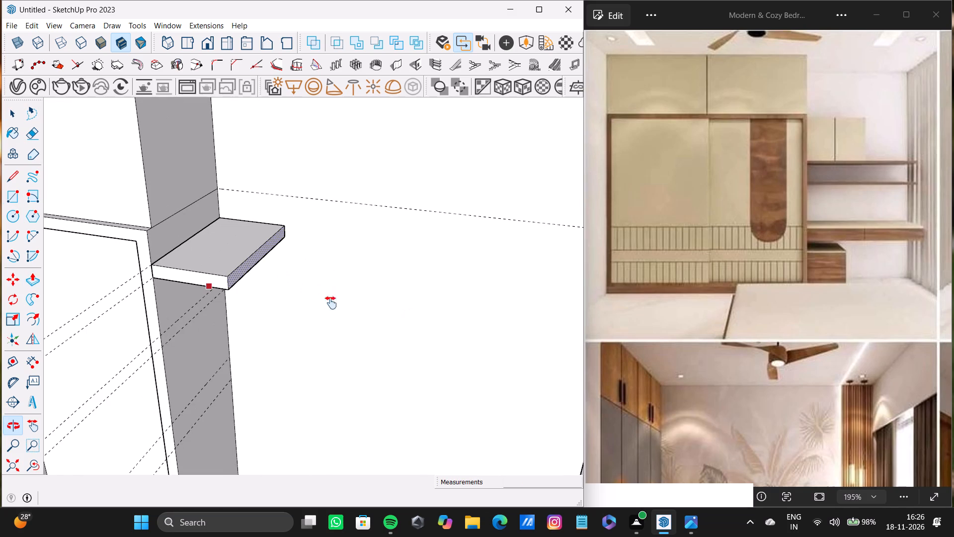
middle_click_drag(331, 303, 330, 303)
left_click_drag(226, 282, 451, 344)
Draw a 3" by about 2' 7 7/16" rectangle between the second guide pair, spanning the wardrobe side's full depth.
scroll(430, 353, "down", 4)
middle_click_drag(415, 353, 402, 222)
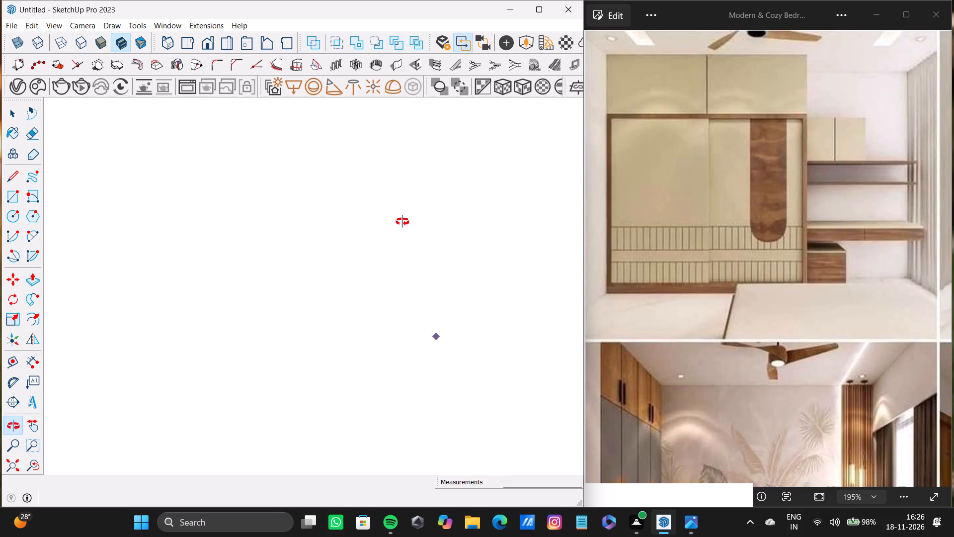
middle_click_drag(402, 222, 275, 368)
left_click(6, 464)
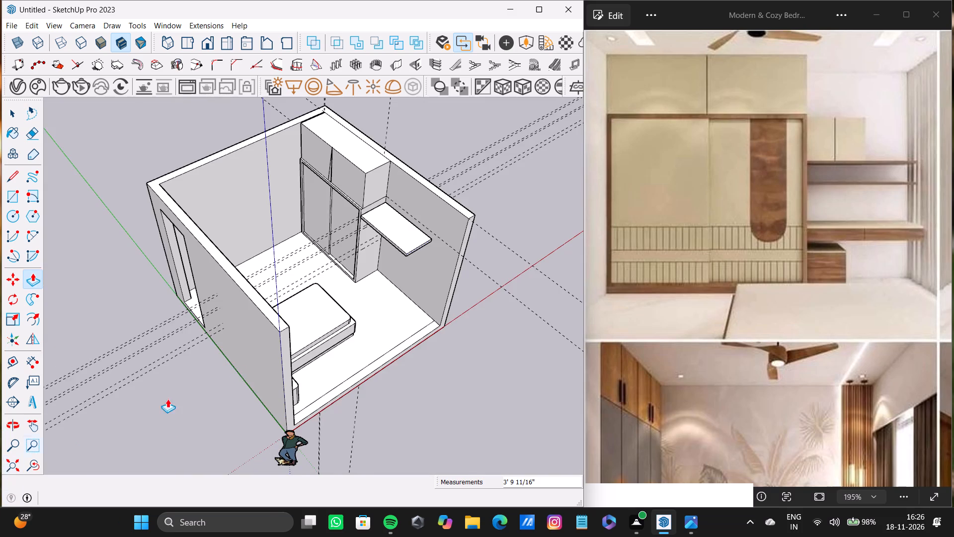
scroll(340, 242, "up", 8)
middle_click_drag(388, 245, 353, 255, "shift")
scroll(356, 347, "up", 4)
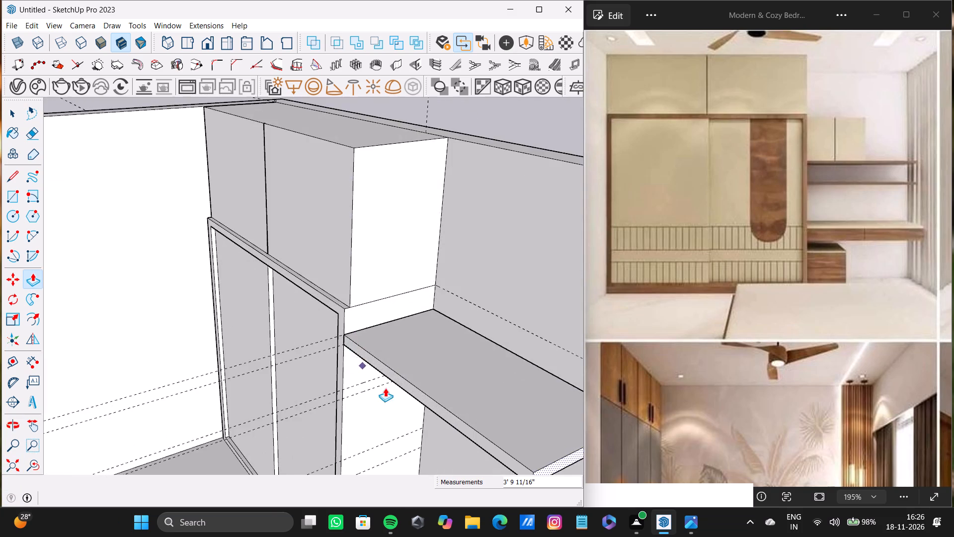
middle_click_drag(385, 388, 342, 222, "shift")
key("r")
scroll(353, 326, "up", 2)
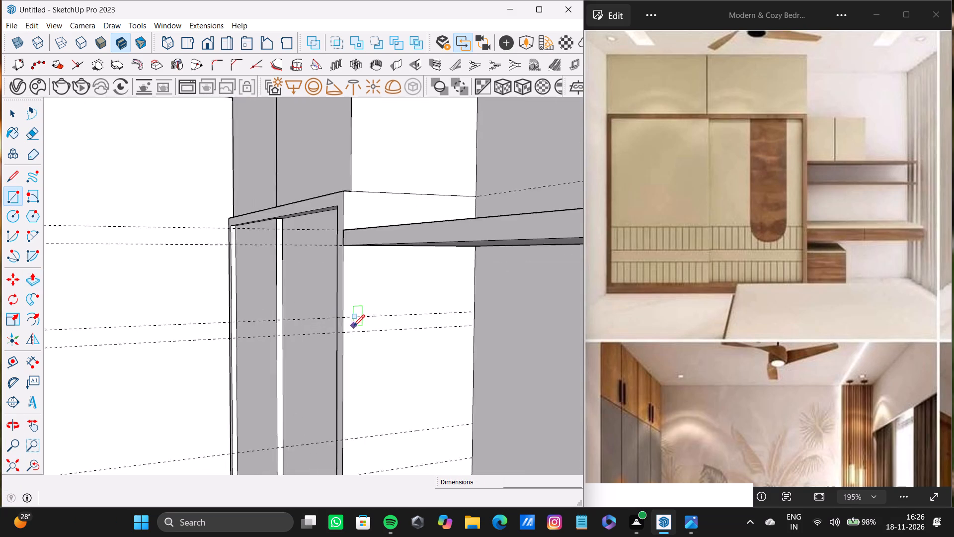
scroll(353, 326, "up", 8)
left_click(337, 309)
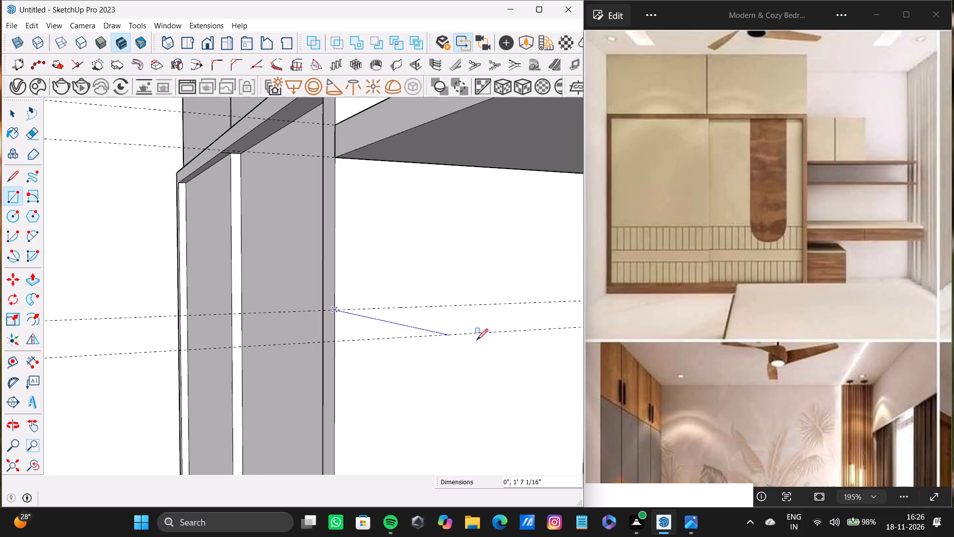
middle_click_drag(477, 340, 417, 323)
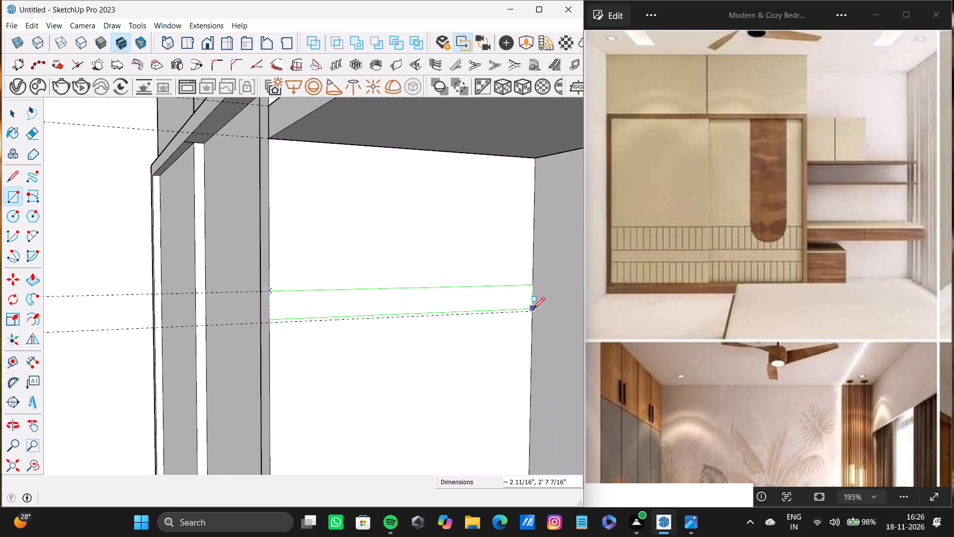
left_click(530, 312)
key("space")
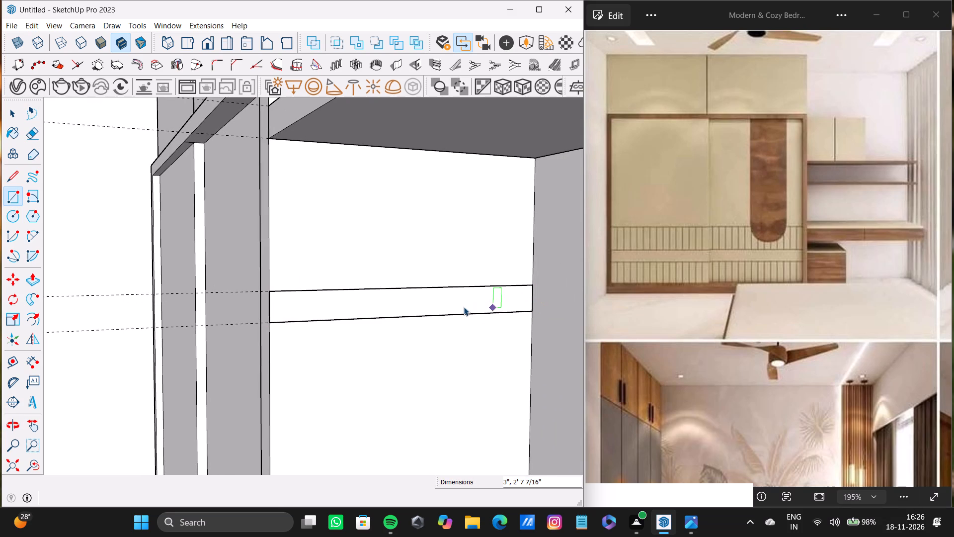
Extrude the second rectangle outward into a shelf below the top one, finishing with a pull of about 2' 4 9/16".
left_click(464, 307)
key("p")
left_click_drag(280, 306, 425, 351)
scroll(368, 349, "down", 3)
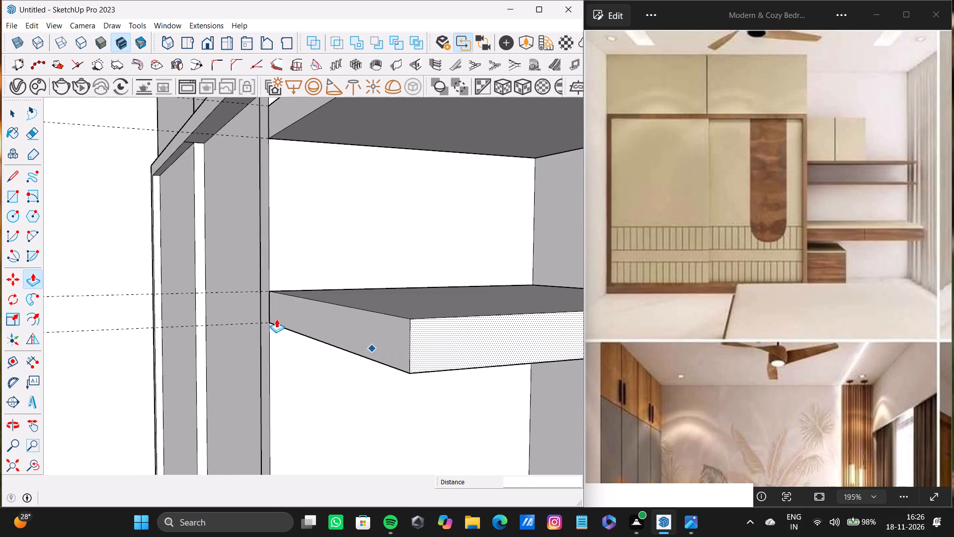
scroll(276, 319, "down", 1)
middle_click_drag(208, 290, 163, 275)
left_click_drag(118, 221, 364, 264)
Extend the middle shelf's free end about 8 15/16" to line up with the end of the top shelf.
scroll(364, 264, "down", 9)
middle_click_drag(365, 264, 365, 275, "shift")
left_click(15, 463)
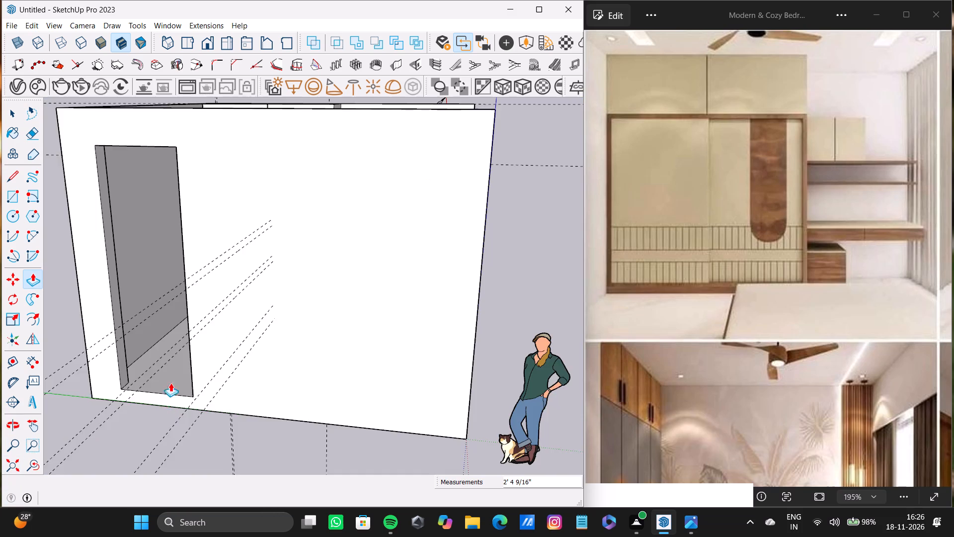
middle_click_drag(183, 371, 189, 414)
middle_click_drag(373, 160, 281, 445, "shift")
scroll(352, 367, "up", 11)
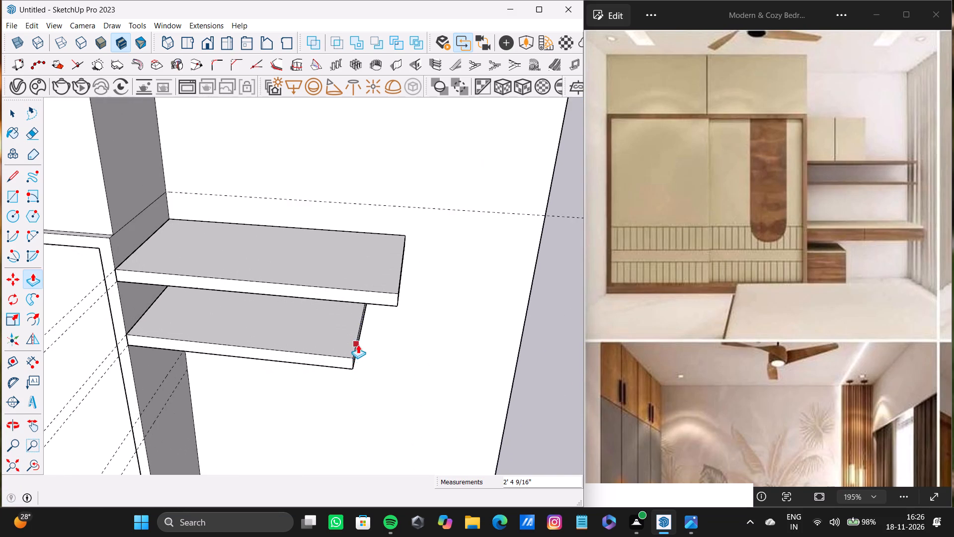
left_click_drag(353, 360, 398, 295)
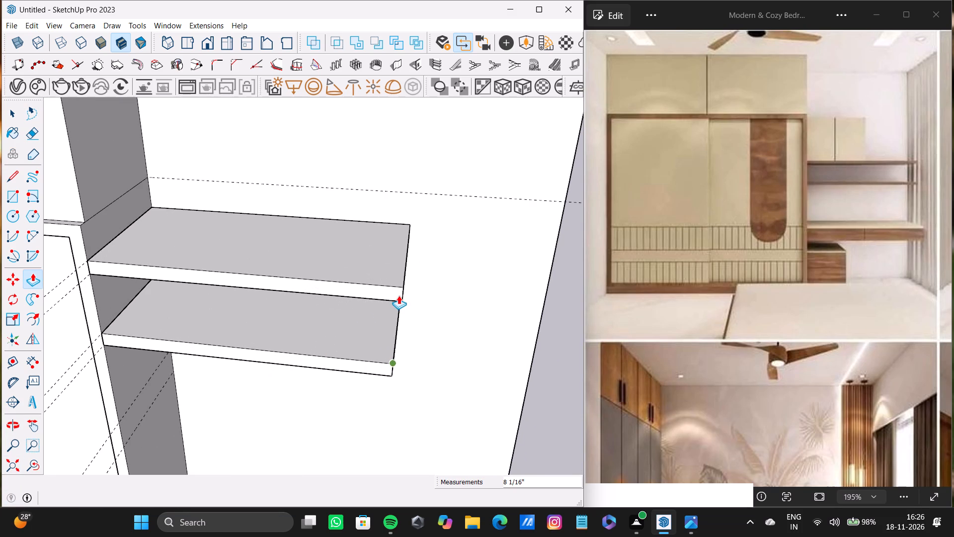
left_click_drag(398, 295, 403, 299)
Draw a 7 5/8" by about 2' 6 5/16" rectangle between the lowest guide pair on the wardrobe's side.
scroll(262, 395, "down", 3)
middle_click_drag(267, 410, 93, 309)
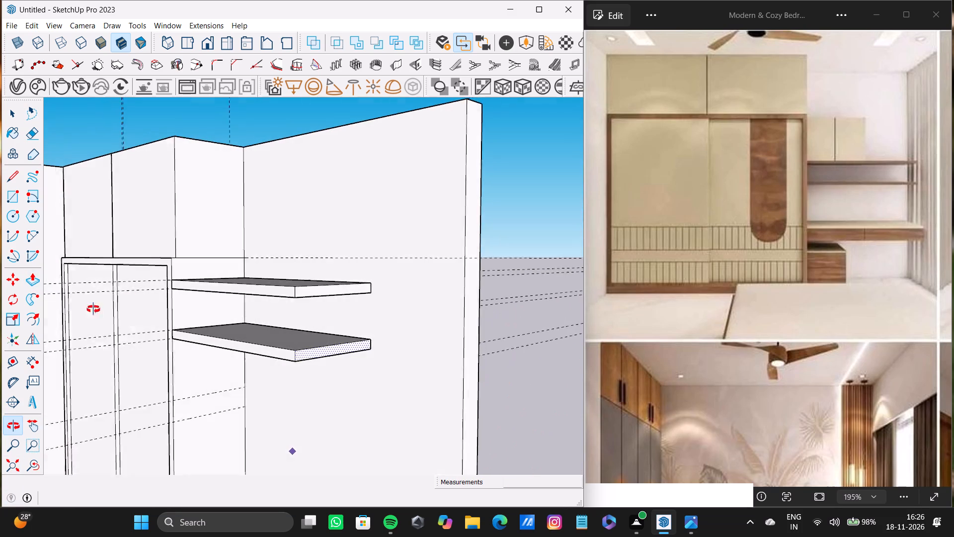
middle_click_drag(93, 309, 115, 282)
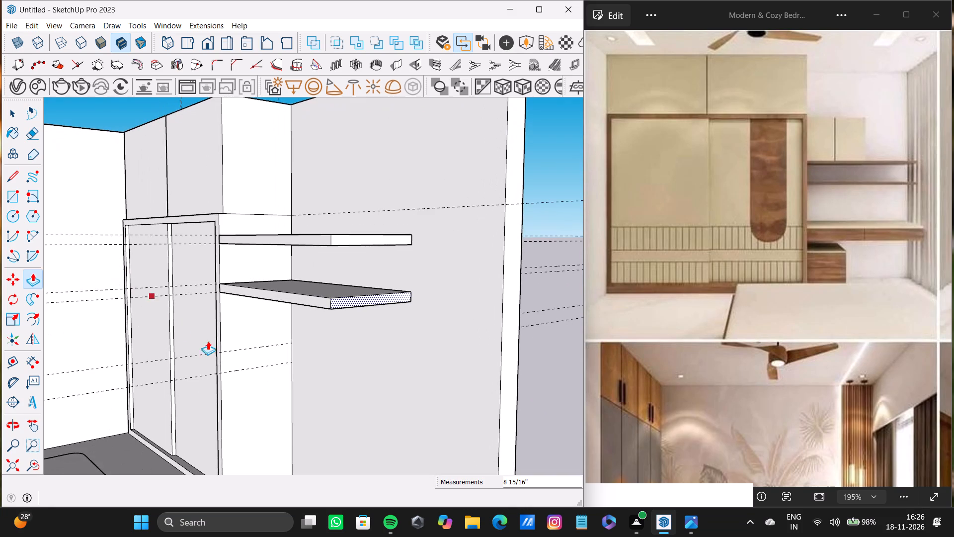
key("r")
scroll(224, 400, "up", 7)
scroll(173, 364, "up", 1)
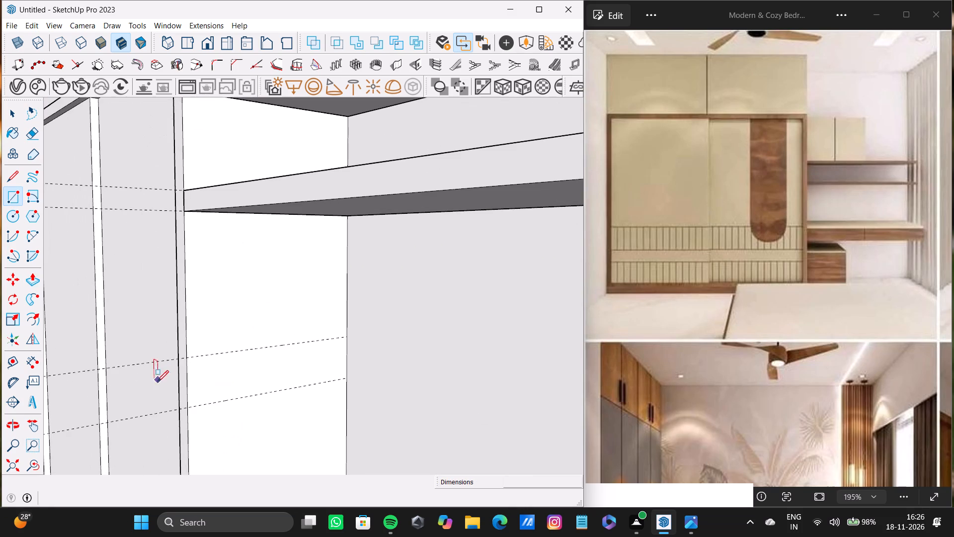
left_click(187, 358)
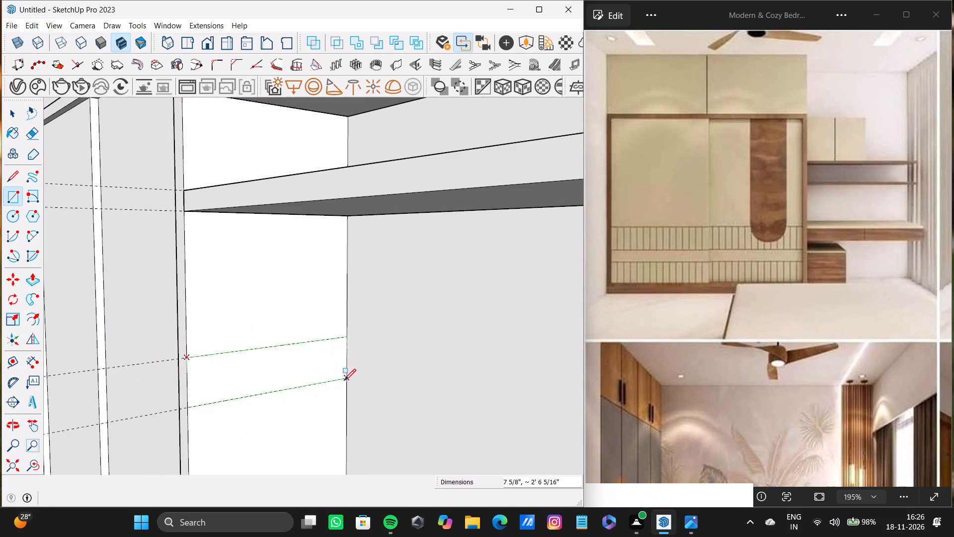
left_click(345, 381)
key("space")
Extrude the lowest rectangle outward into a desk slab in line with the shelf ends, finishing with a pull of about 2' 11 7/16".
left_click(256, 366)
key("p")
left_click_drag(255, 366, 377, 394)
scroll(311, 396, "down", 8)
middle_click_drag(294, 388, 360, 378, "shift")
left_click_drag(261, 381, 423, 290)
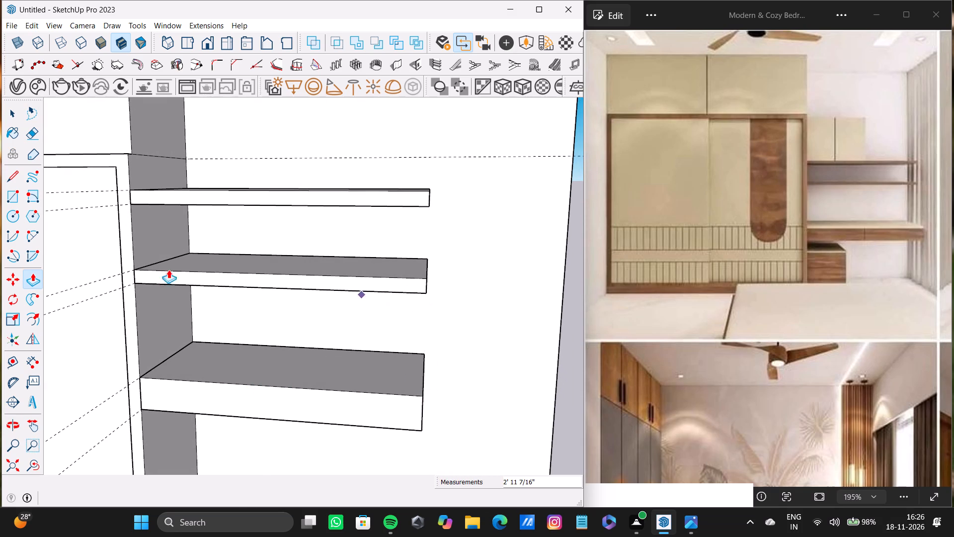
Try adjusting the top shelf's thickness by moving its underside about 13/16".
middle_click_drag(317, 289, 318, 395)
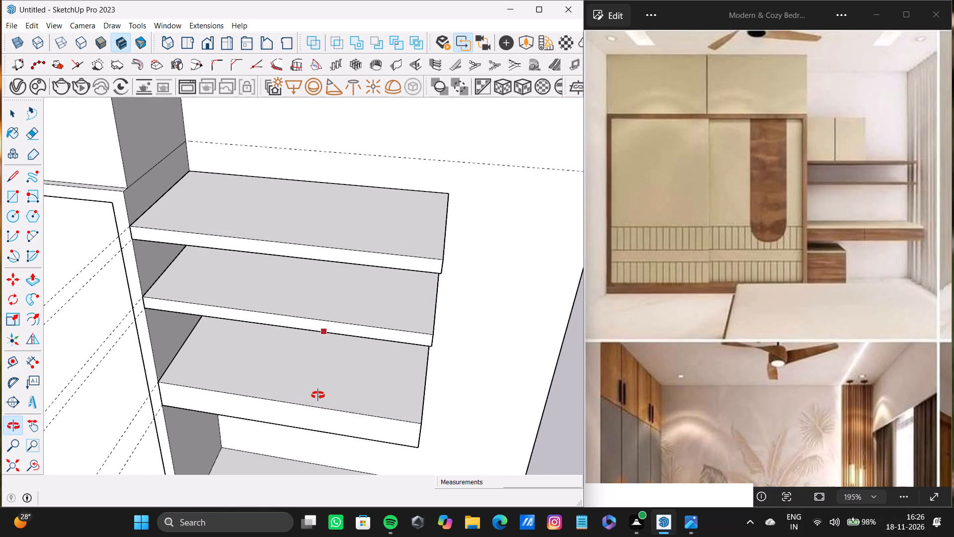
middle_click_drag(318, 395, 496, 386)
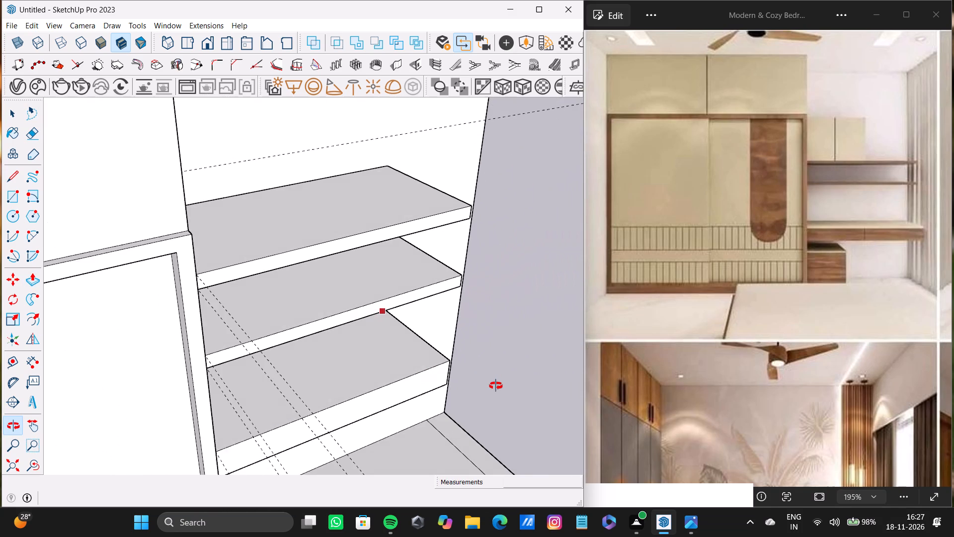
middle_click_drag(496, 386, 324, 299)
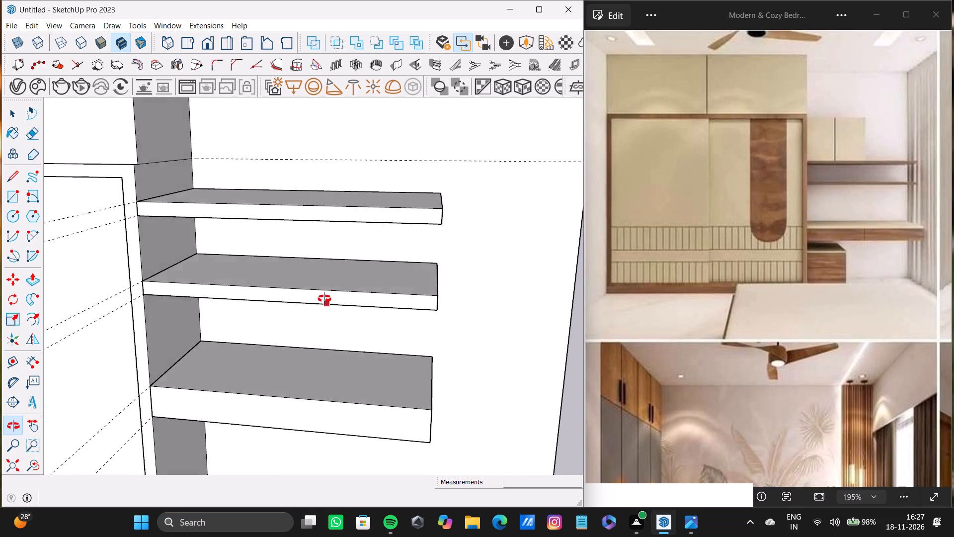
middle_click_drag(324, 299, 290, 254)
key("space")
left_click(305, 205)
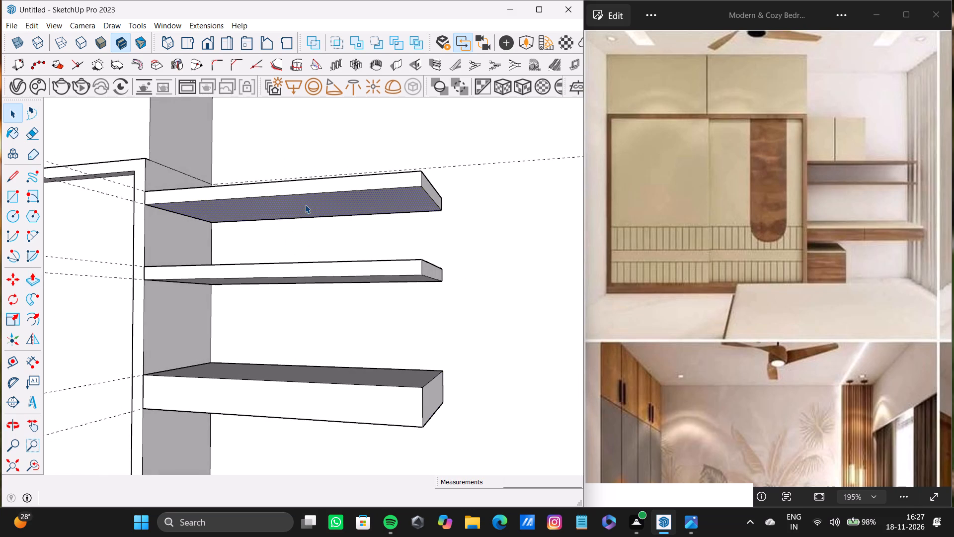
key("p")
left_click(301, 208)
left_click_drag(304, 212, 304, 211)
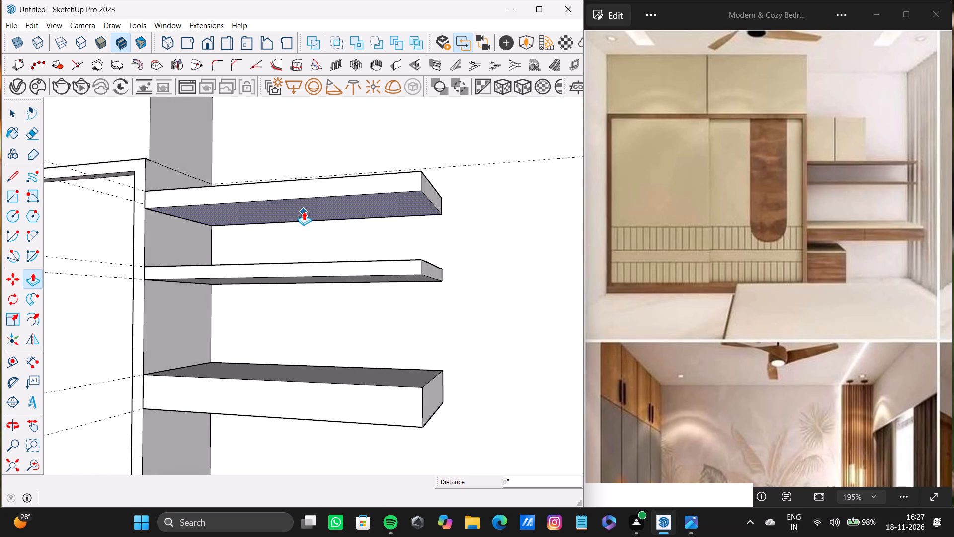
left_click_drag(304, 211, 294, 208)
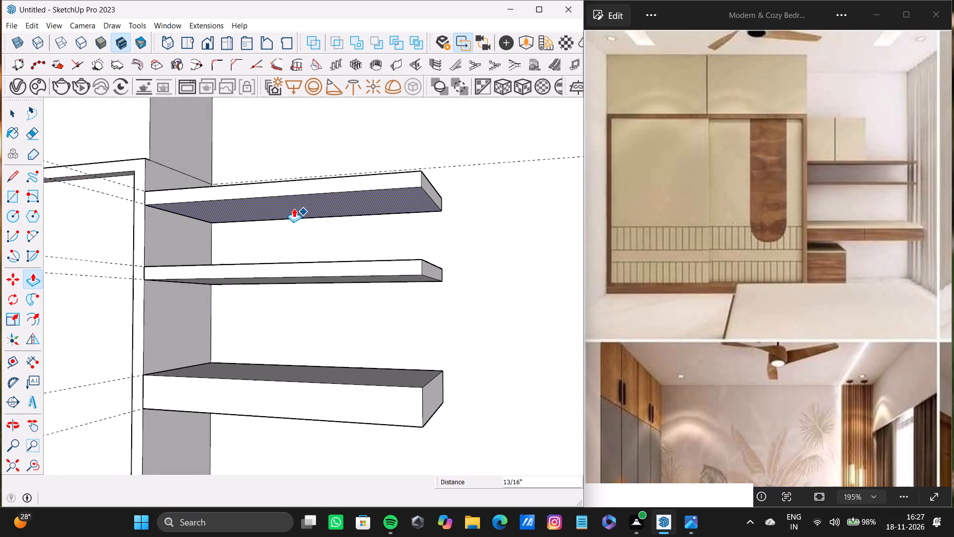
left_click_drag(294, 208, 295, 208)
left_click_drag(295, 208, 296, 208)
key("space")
Thin the middle shelf by pushing its underside up about 15/16".
scroll(350, 283, "up", 4)
middle_click_drag(366, 290, 347, 260)
key("space")
left_click(389, 256)
key("p")
left_click_drag(389, 256, 388, 249)
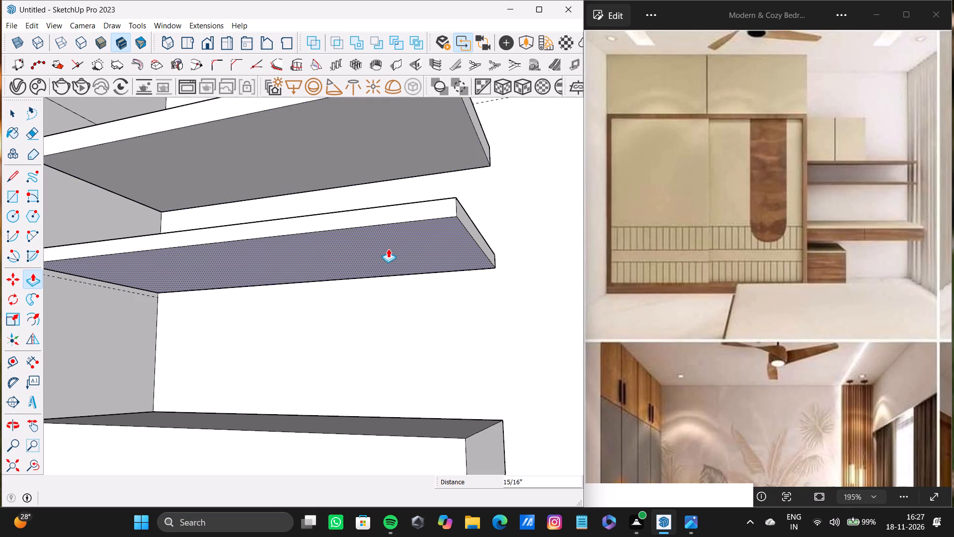
left_click_drag(388, 249, 388, 248)
Thin the top shelf by pushing its underside up about 1 1/8".
scroll(349, 225, "down", 4, "shift")
middle_click_drag(348, 223, 353, 271, "shift")
key("space")
left_click(361, 194)
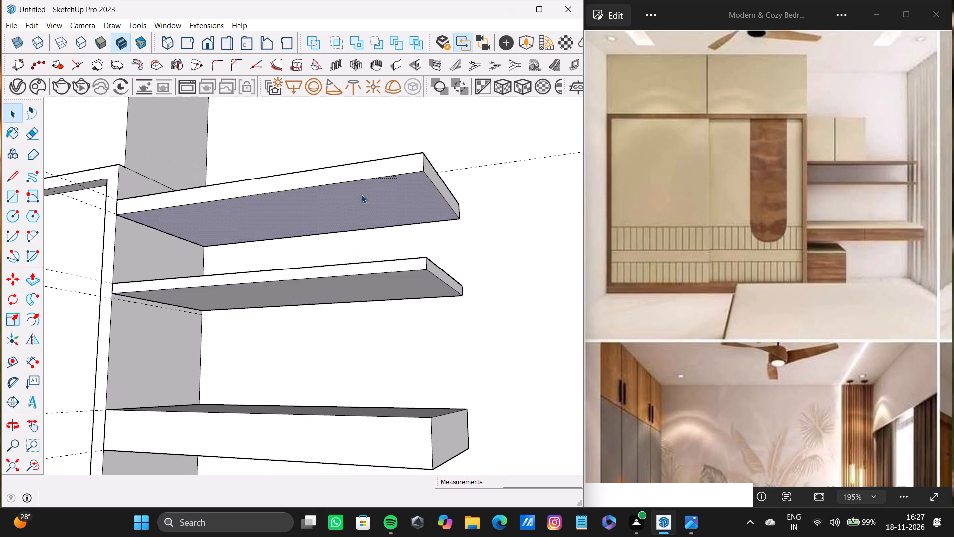
key("p")
left_click_drag(362, 194, 361, 188)
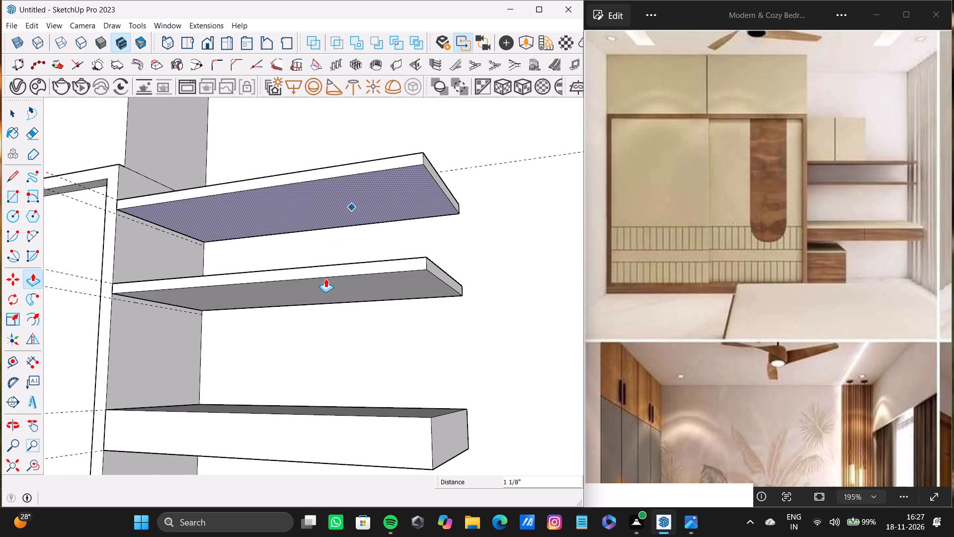
Select the whole desk slab below the two shelves, including all its connected faces and edges.
scroll(325, 278, "down", 3)
middle_click_drag(338, 305, 397, 324, "shift")
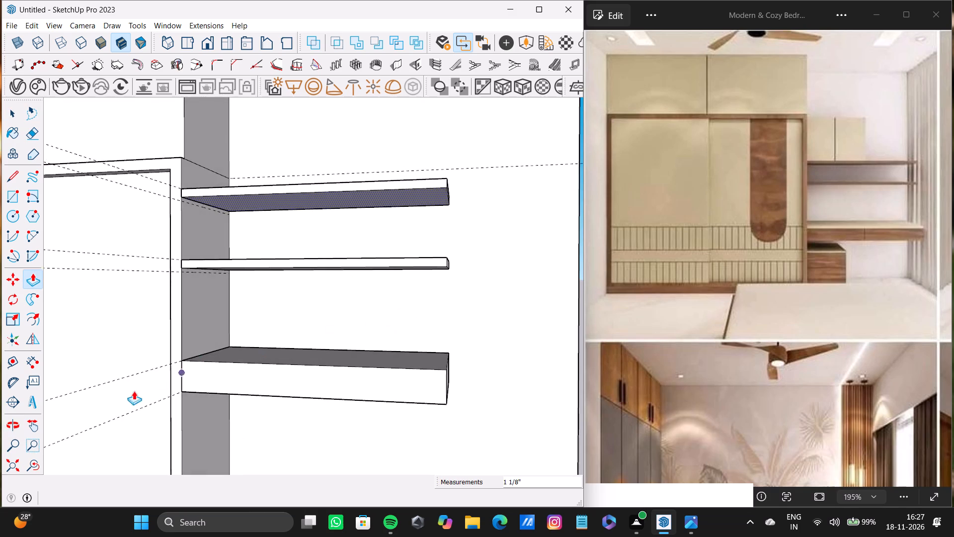
scroll(134, 391, "up", 8)
middle_click_drag(303, 359, 265, 409)
key("space")
triple_click(303, 363)
right_click(280, 351)
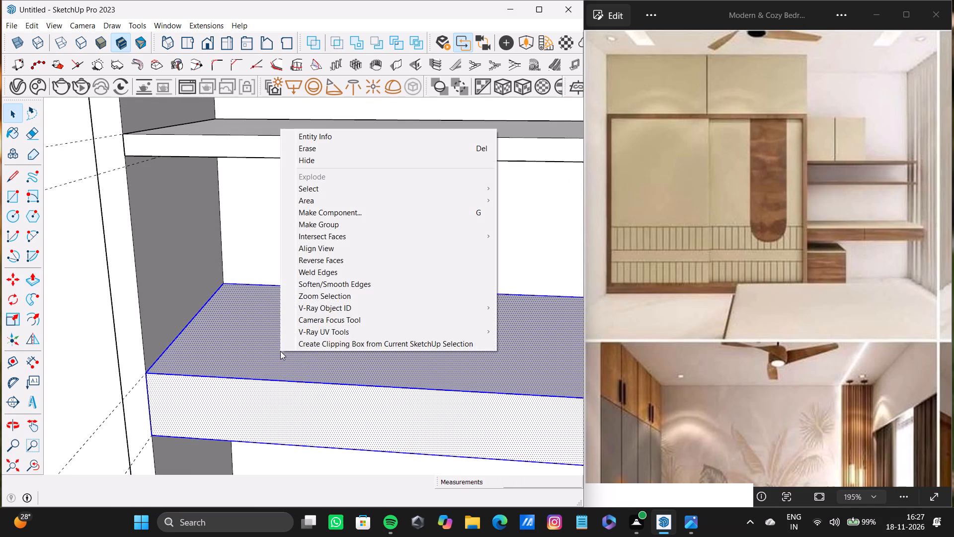
scroll(313, 302, "down", 10)
key("space")
Examine the two shelves and the desk slab beside the wardrobe from the room's open side.
scroll(317, 351, "down", 4)
middle_click_drag(319, 349, 171, 343, "shift")
scroll(244, 350, "down", 4)
scroll(320, 339, "down", 7)
middle_click(458, 352, "shift")
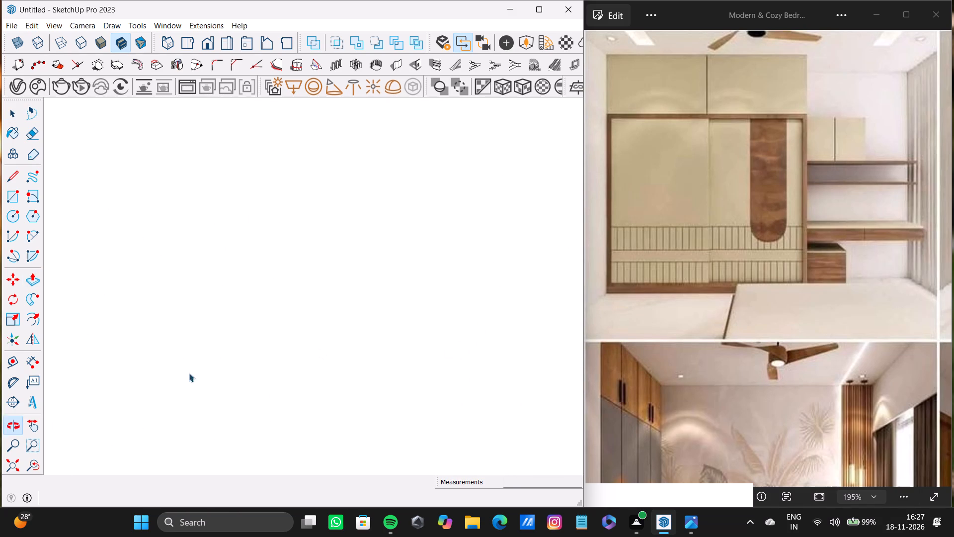
left_click(4, 455)
left_click(6, 471)
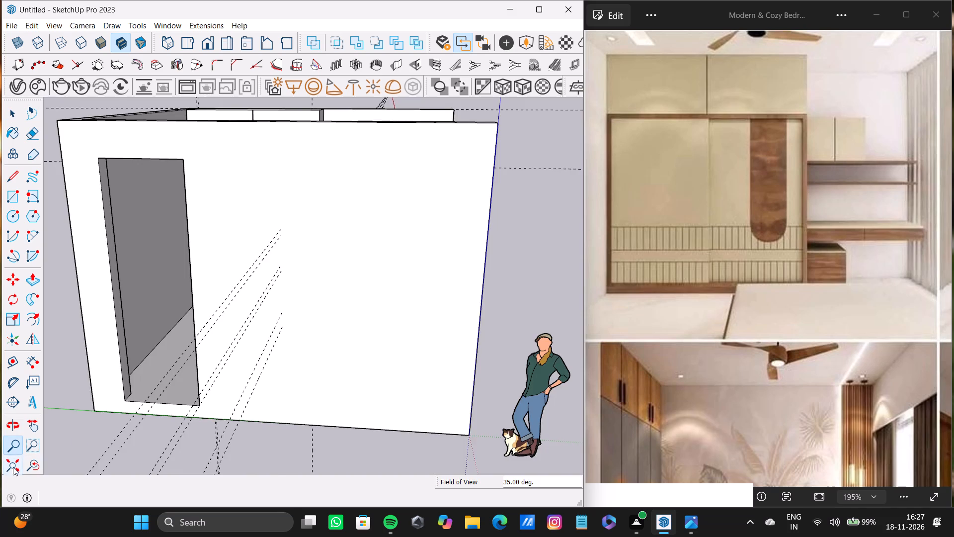
middle_click_drag(294, 352, 102, 375)
scroll(386, 298, "up", 8)
middle_click_drag(465, 268, 302, 338, "shift")
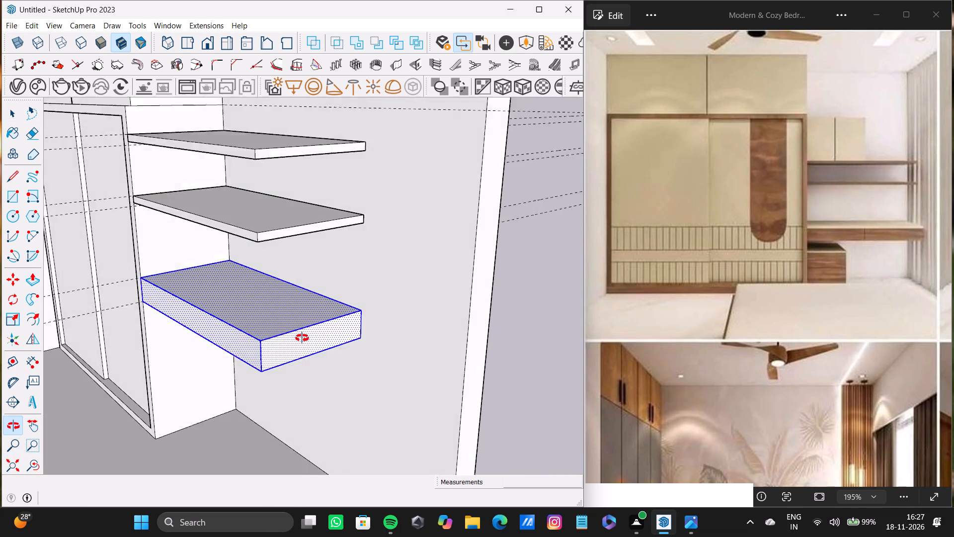
Examine the selected desk slab and the two shelves above it from above, below and the room's open side.
middle_click_drag(302, 338, 352, 308, "shift")
scroll(304, 309, "up", 7)
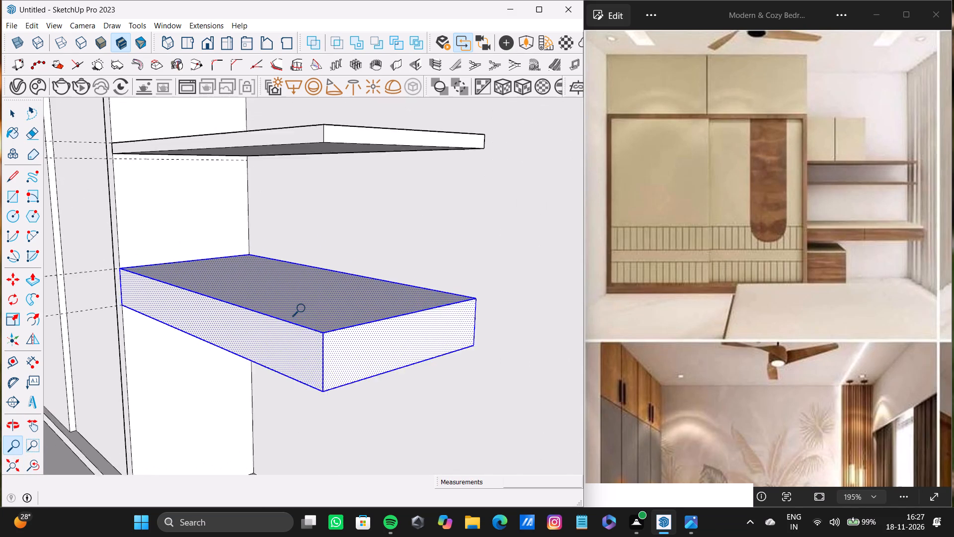
scroll(304, 309, "up", 1)
middle_click_drag(303, 309, 368, 340)
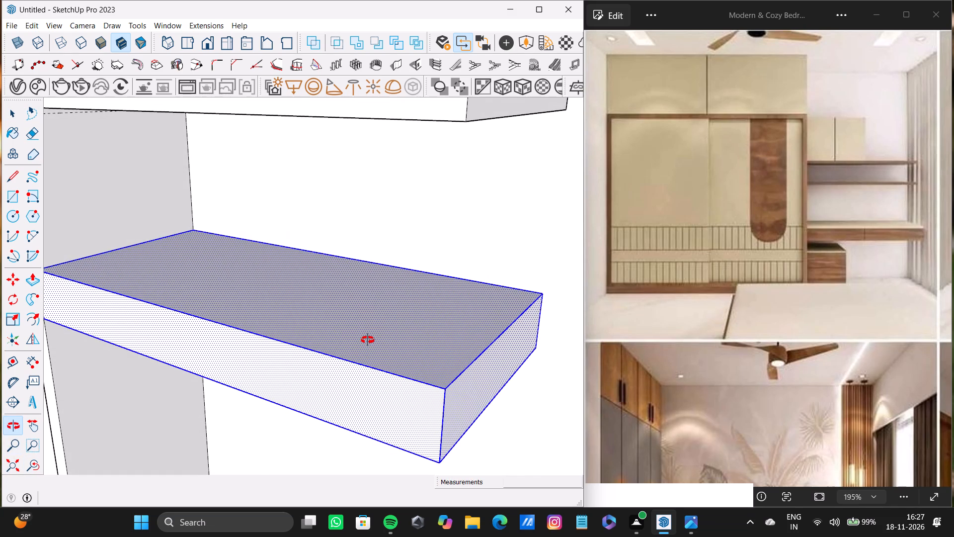
middle_click_drag(368, 340, 438, 338)
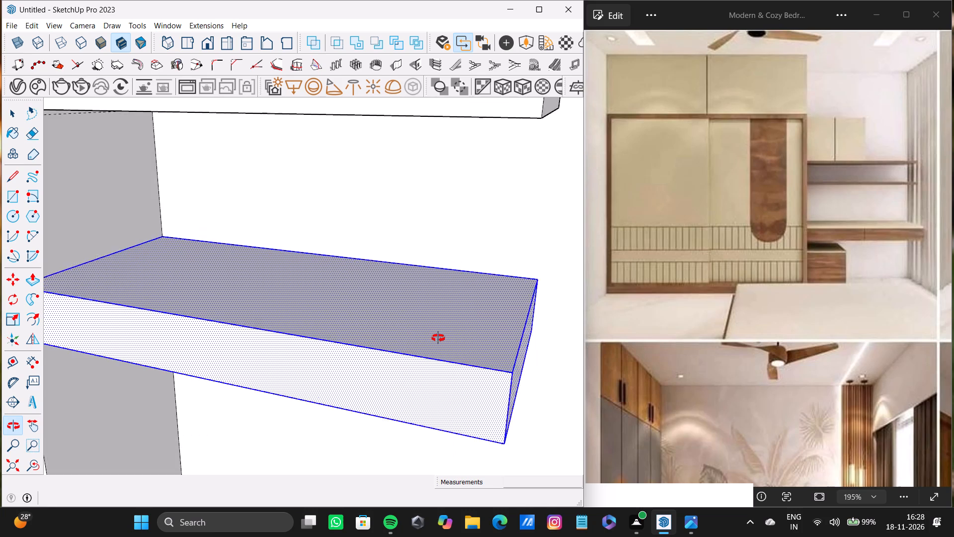
middle_click_drag(438, 338, 440, 338)
scroll(400, 332, "down", 12)
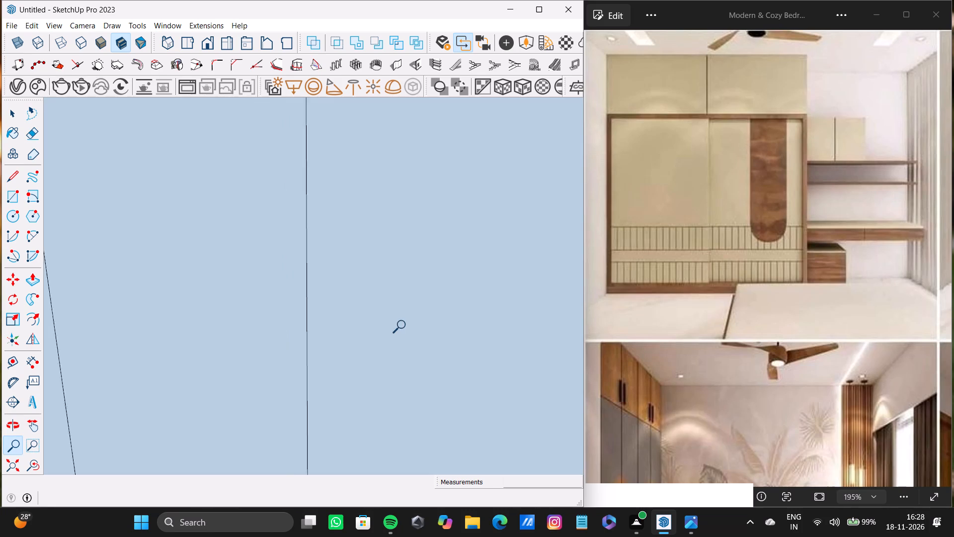
scroll(404, 325, "down", 1)
left_click(12, 463)
middle_click_drag(372, 326, 205, 313)
scroll(367, 273, "up", 3)
middle_click_drag(428, 261, 373, 244, "shift")
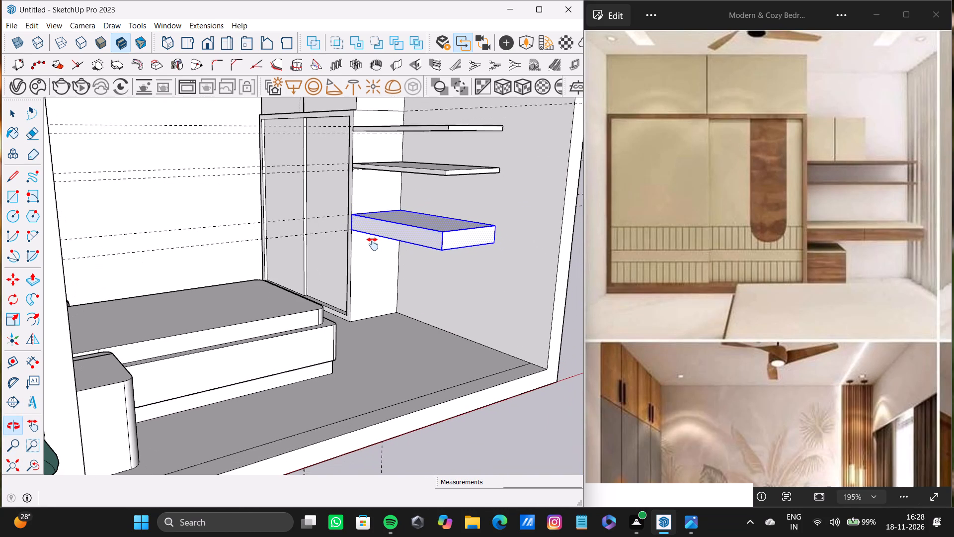
middle_click_drag(373, 244, 315, 275, "shift")
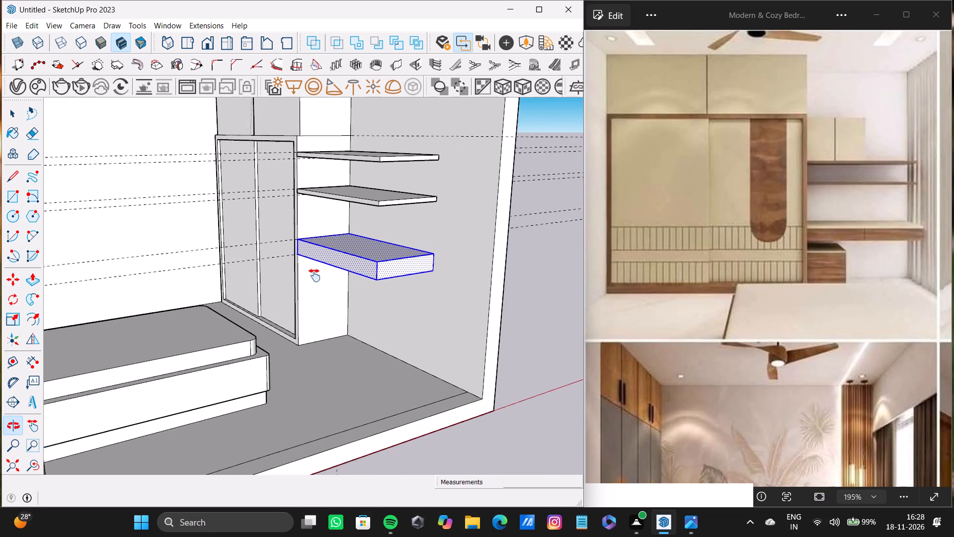
middle_click_drag(315, 275, 365, 360, "shift")
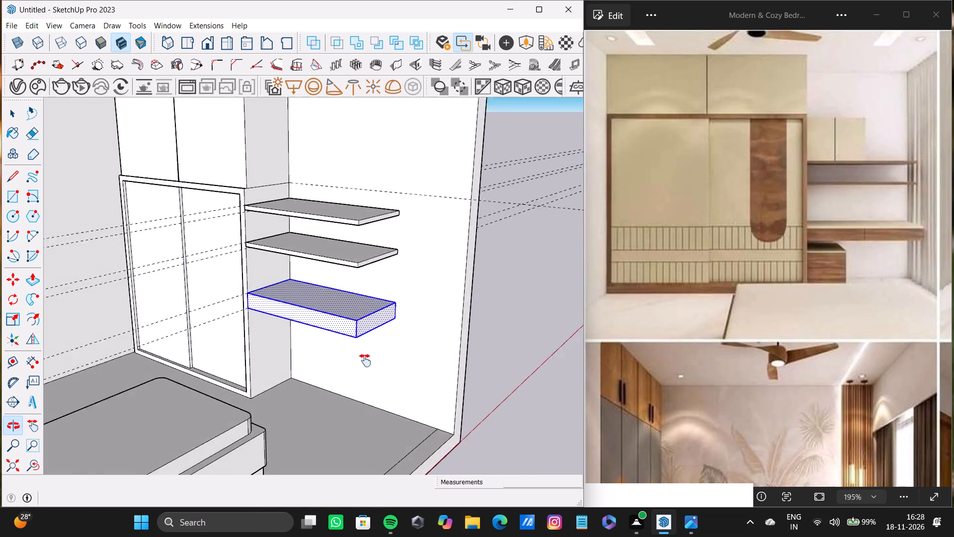
middle_click_drag(365, 360, 390, 196, "shift")
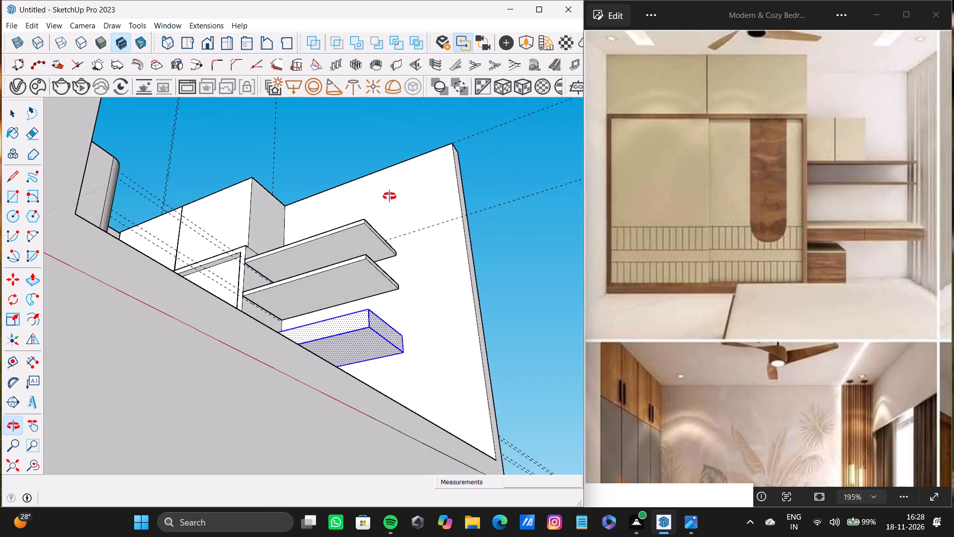
middle_click_drag(390, 196, 320, 400, "shift")
Lengthen the desk slab and both shelves by pulling their free end faces out 4 13/16".
scroll(358, 394, "up", 3)
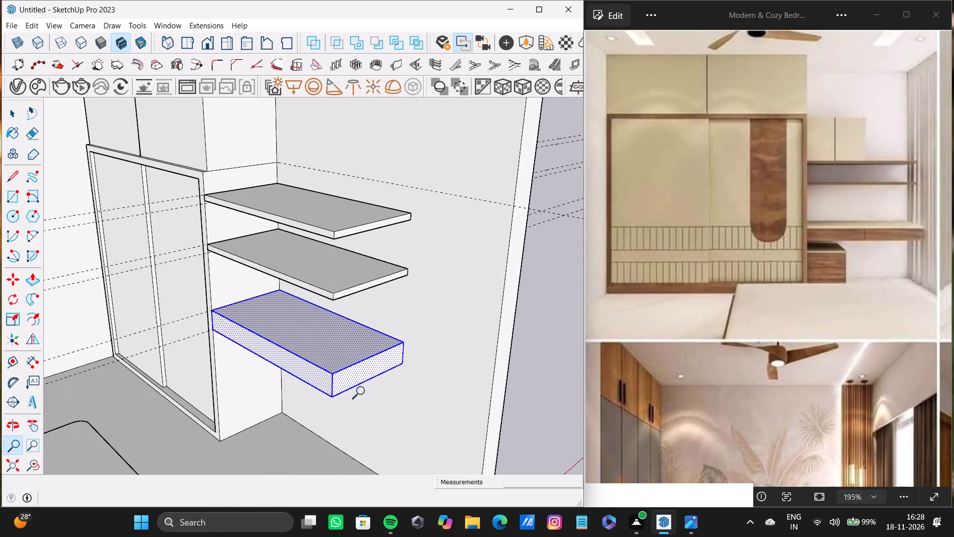
key("p")
left_click_drag(356, 375, 369, 378)
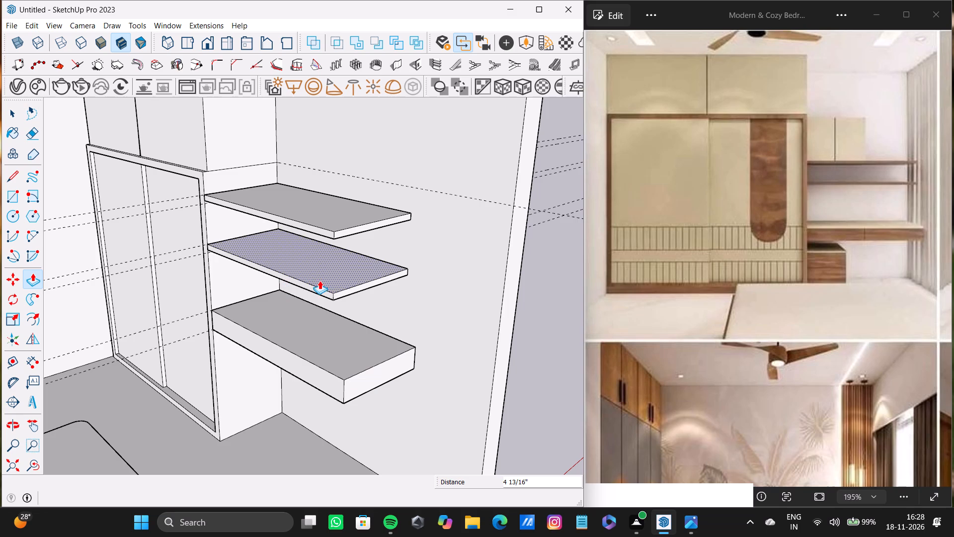
left_click_drag(343, 293, 341, 379)
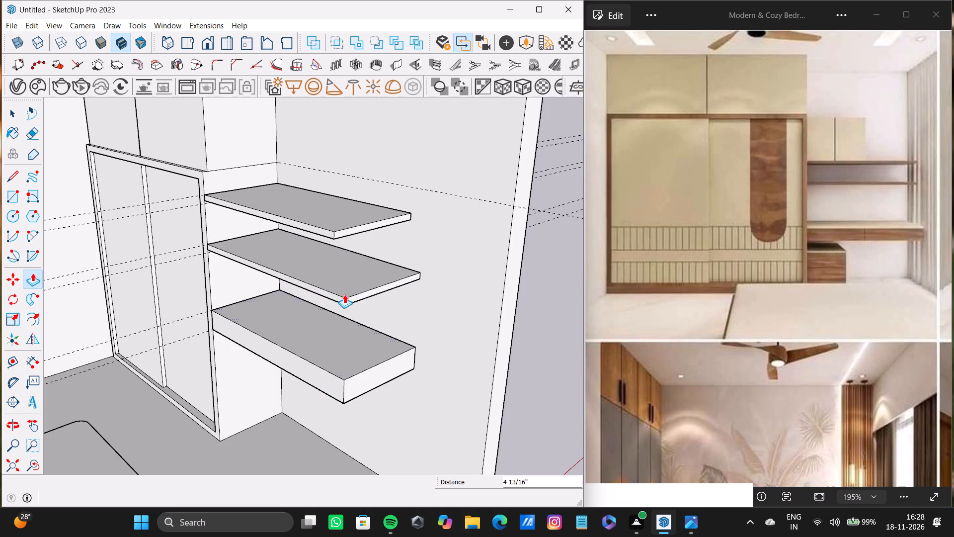
left_click_drag(343, 232, 349, 297)
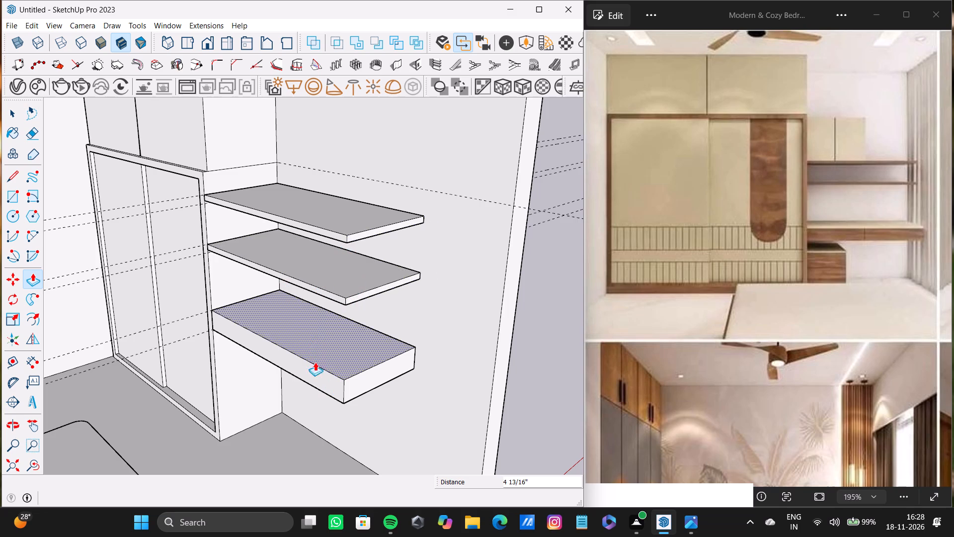
Place a guide line on the wardrobe's side face, parallel to and below the desk slab's underside.
middle_click_drag(322, 332, 366, 291)
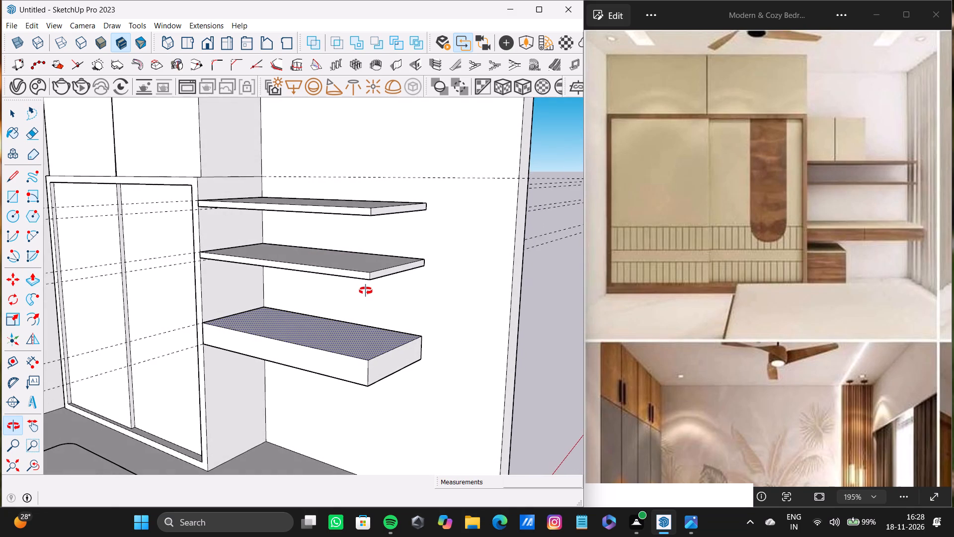
middle_click_drag(366, 291, 362, 256)
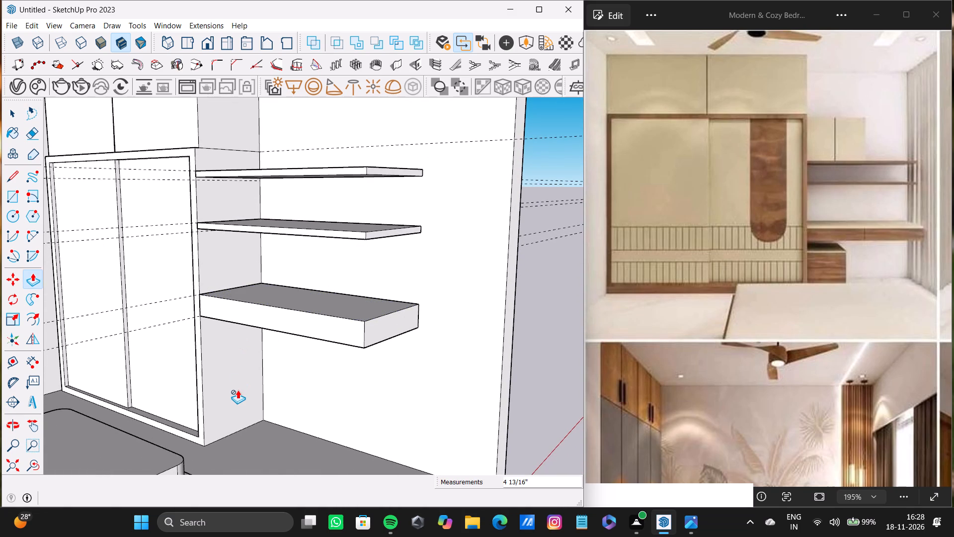
key("r")
scroll(237, 389, "up", 4)
middle_click_drag(237, 380, 232, 334)
key("t")
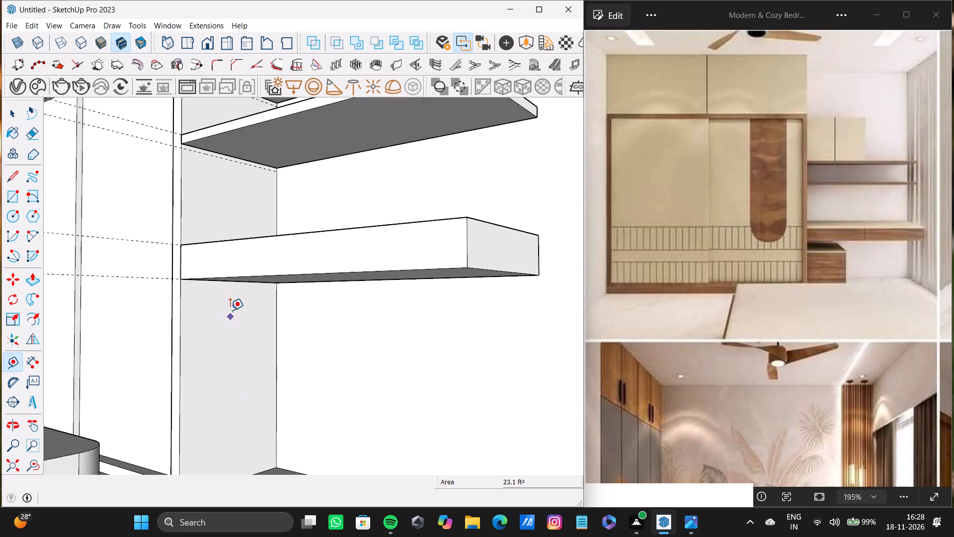
scroll(213, 308, "up", 5)
left_click(220, 261)
middle_click_drag(217, 355, 216, 288, "shift")
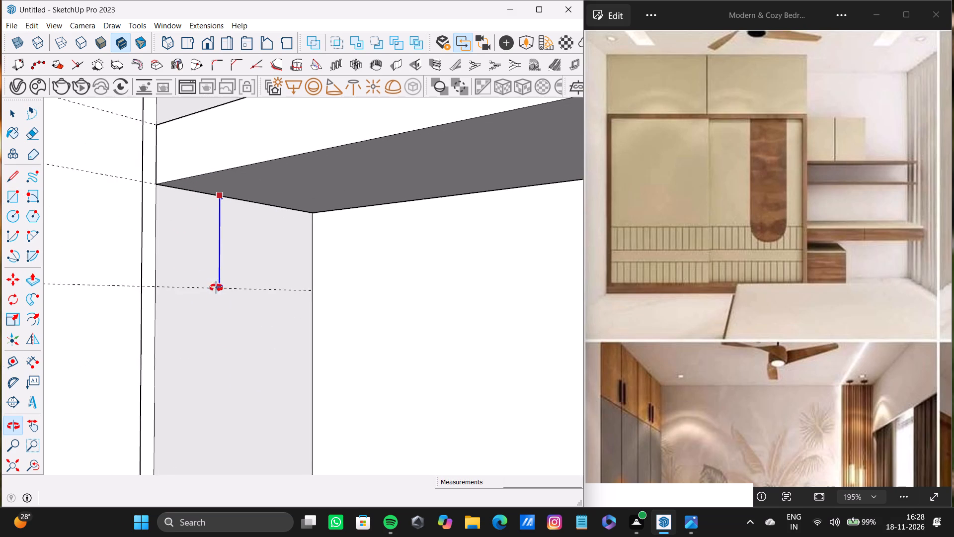
middle_click_drag(216, 288, 213, 319, "shift")
left_click(202, 313)
Draw a rectangle on the wardrobe's side face, from the guide line's outer end down to the back corner at the floor.
middle_click_drag(267, 362, 283, 338, "shift")
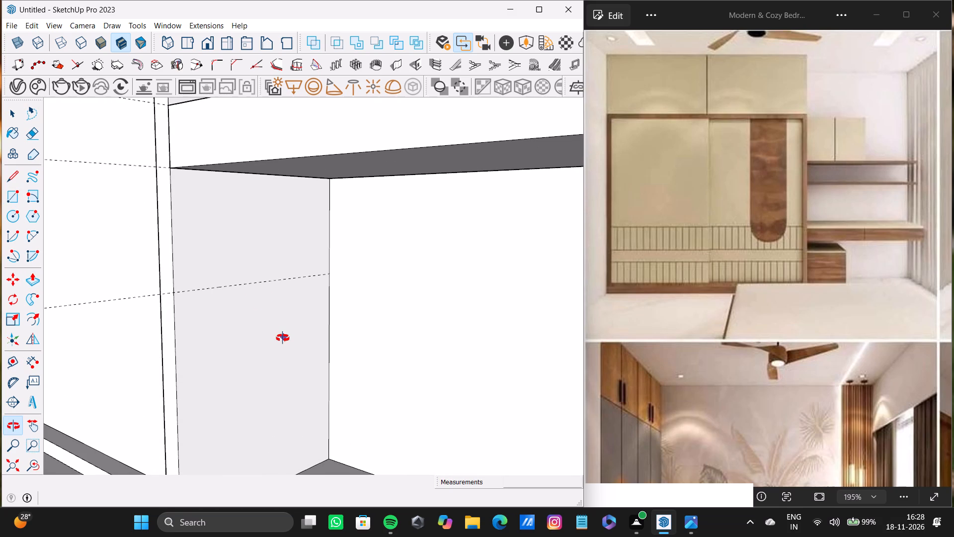
middle_click_drag(283, 338, 277, 333, "shift")
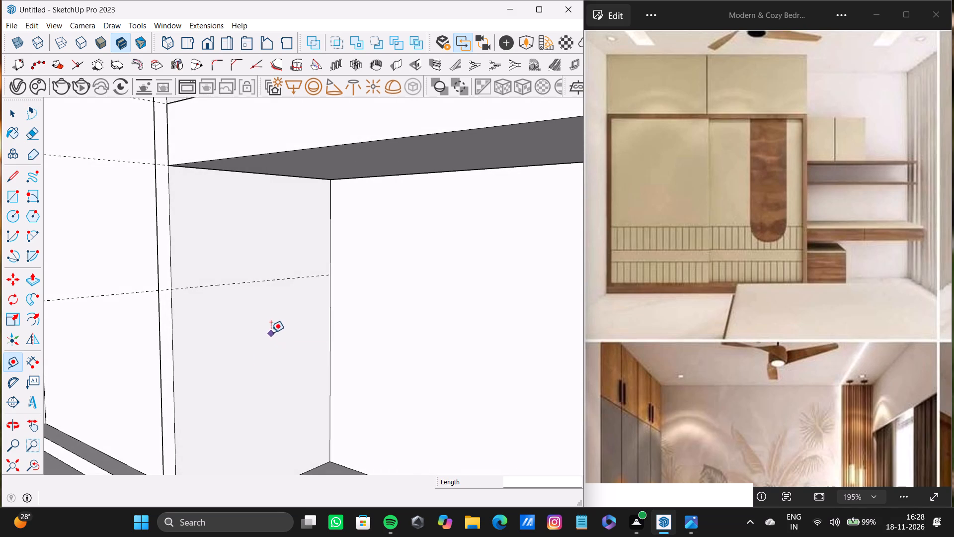
scroll(248, 368, "down", 3)
middle_click_drag(248, 368, 279, 358, "shift")
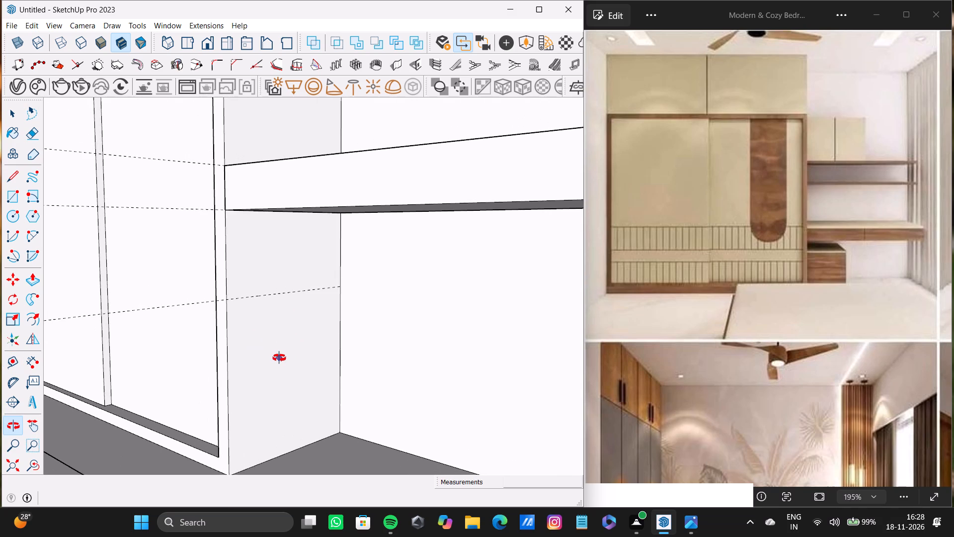
middle_click_drag(279, 358, 278, 358, "shift")
key("r")
scroll(230, 303, "up", 6)
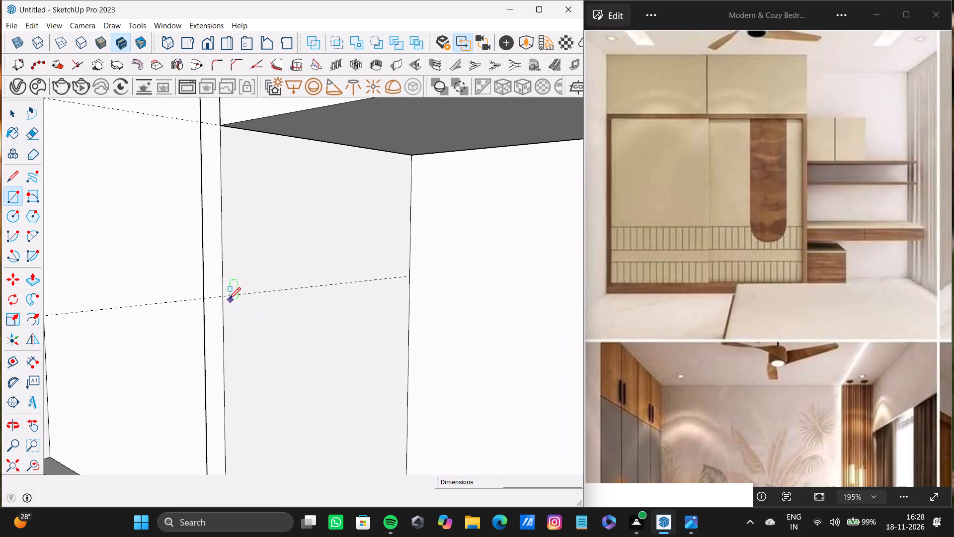
left_click(223, 296)
scroll(330, 353, "down", 3)
middle_click_drag(353, 376, 306, 257, "shift")
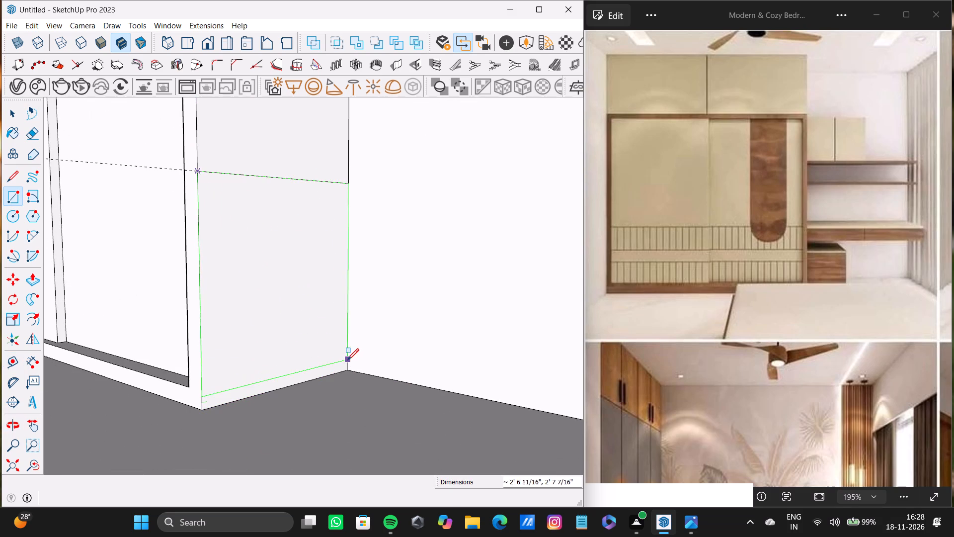
left_click(345, 371)
Extrude the rectangle about 2' 11 5/8" out from the wardrobe's side to form a cabinet box under the desk slab.
key("space")
left_click(296, 301)
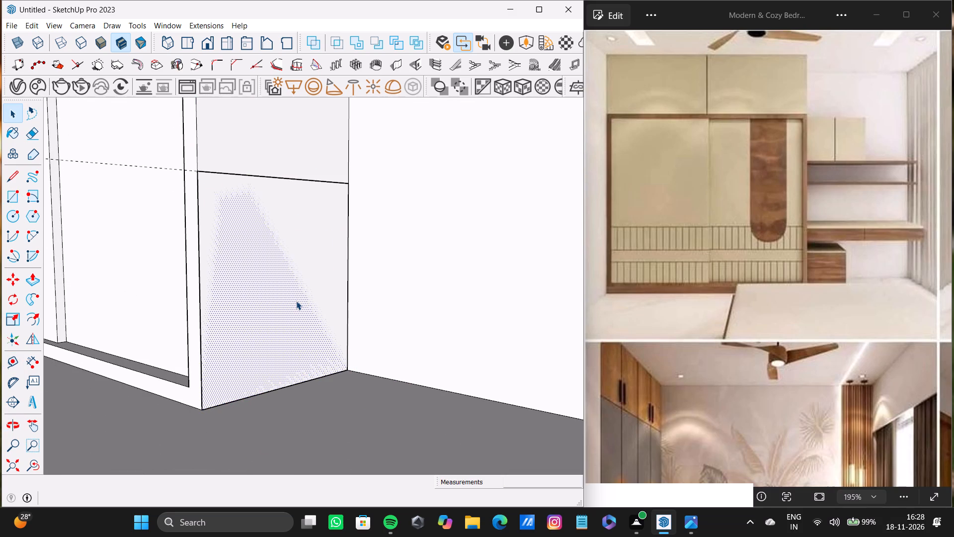
key("p")
left_click_drag(296, 301, 510, 337)
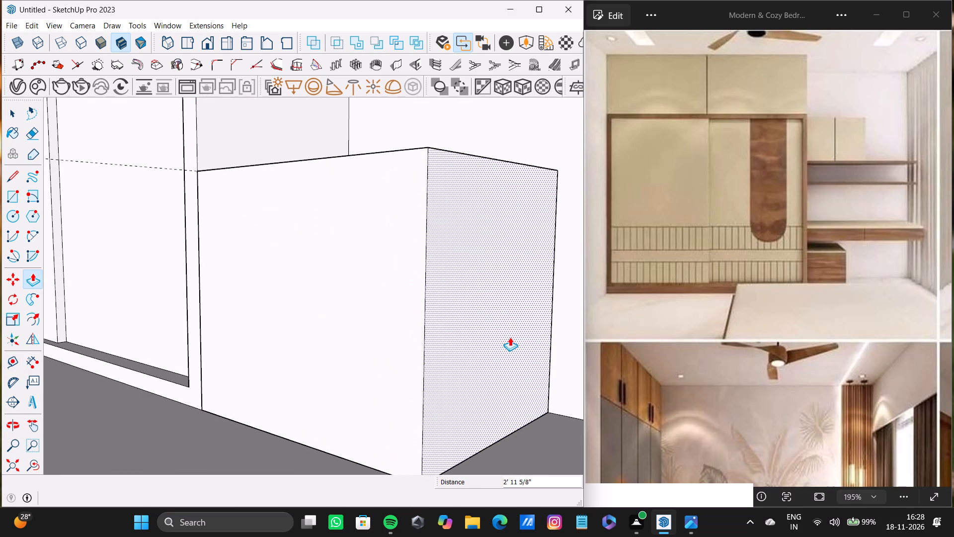
left_click_drag(510, 337, 513, 337)
Select the cabinet box's faces and edges under the desk slab and make them a group.
scroll(371, 308, "down", 7)
middle_click_drag(367, 306, 484, 354)
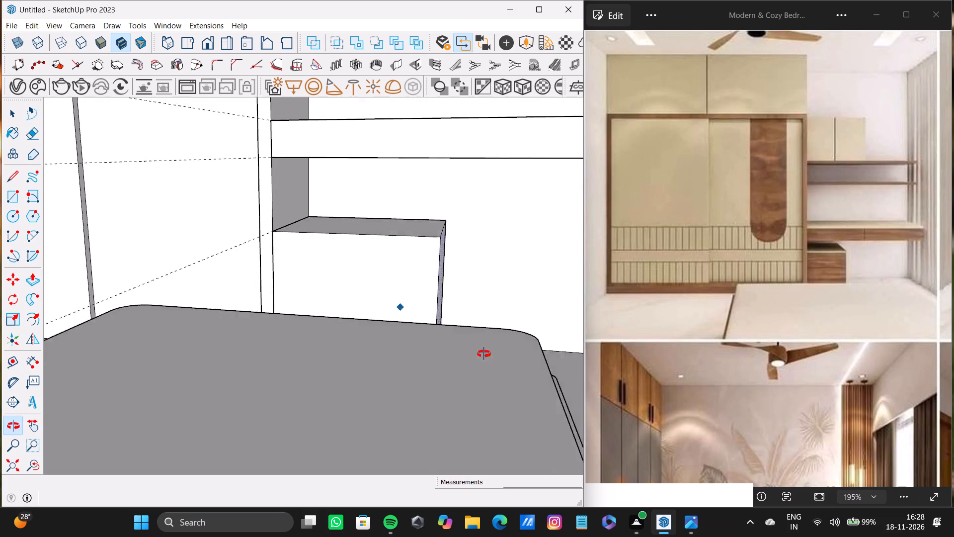
middle_click_drag(484, 354, 391, 431)
key("space")
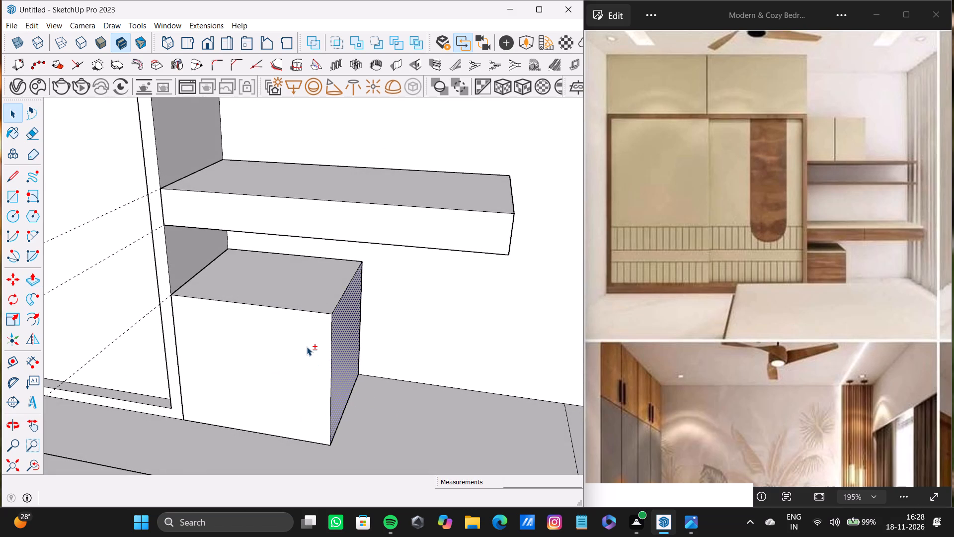
double_click(307, 347, "shift")
double_click(312, 288, "shift")
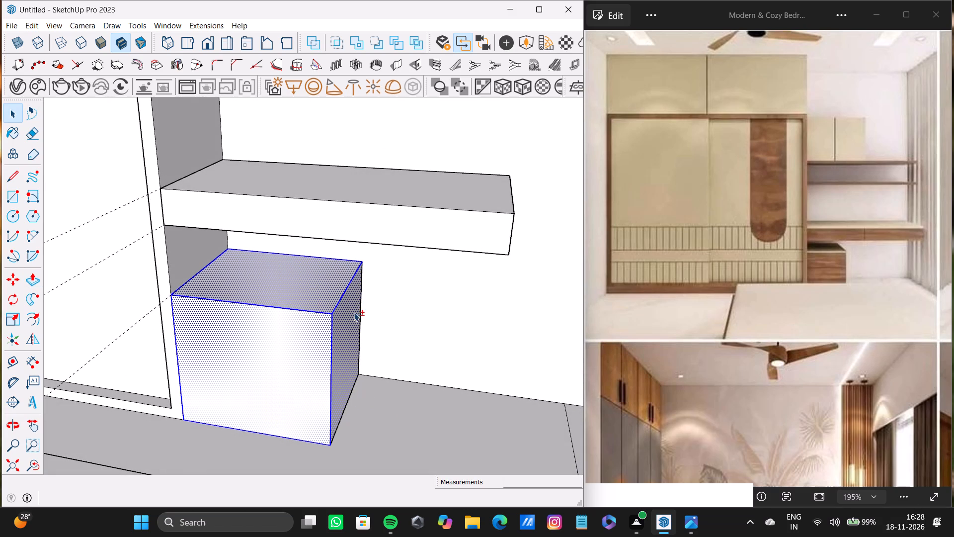
left_click(357, 381, "shift")
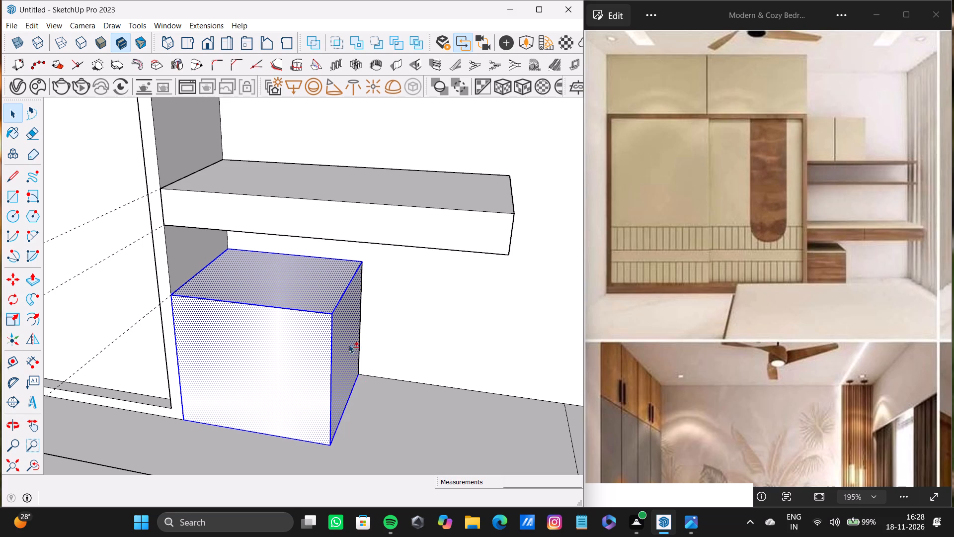
left_click(361, 310, "shift")
middle_click_drag(330, 310, 330, 347)
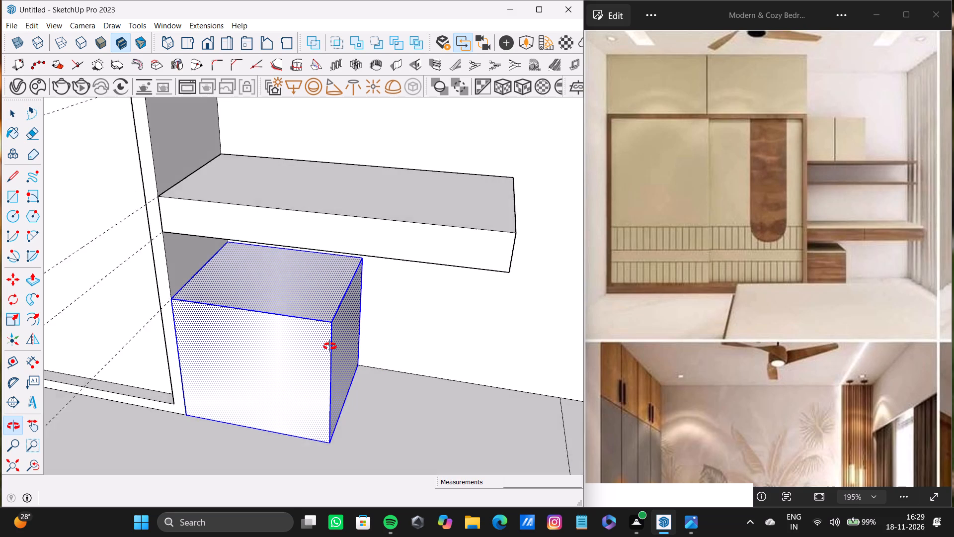
middle_click_drag(330, 347, 318, 307)
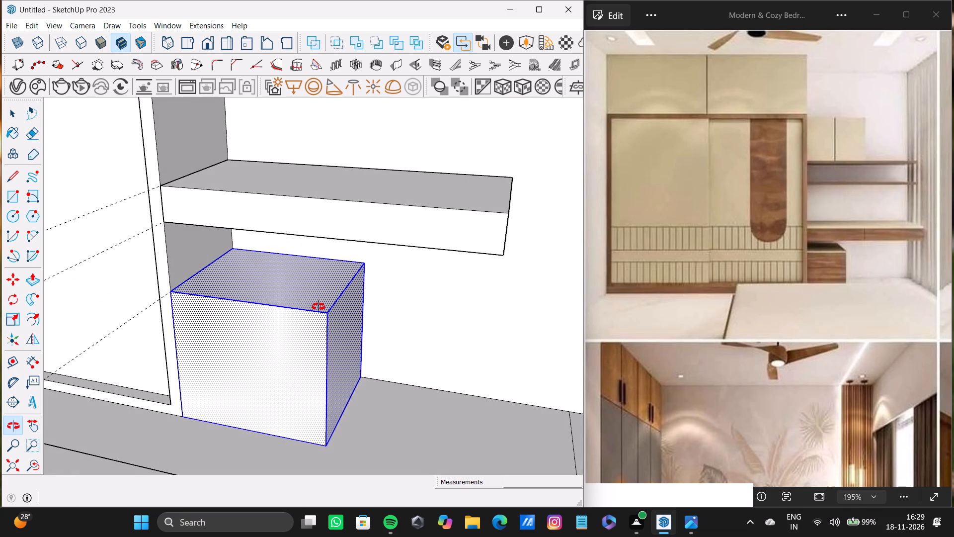
middle_click_drag(318, 307, 318, 306)
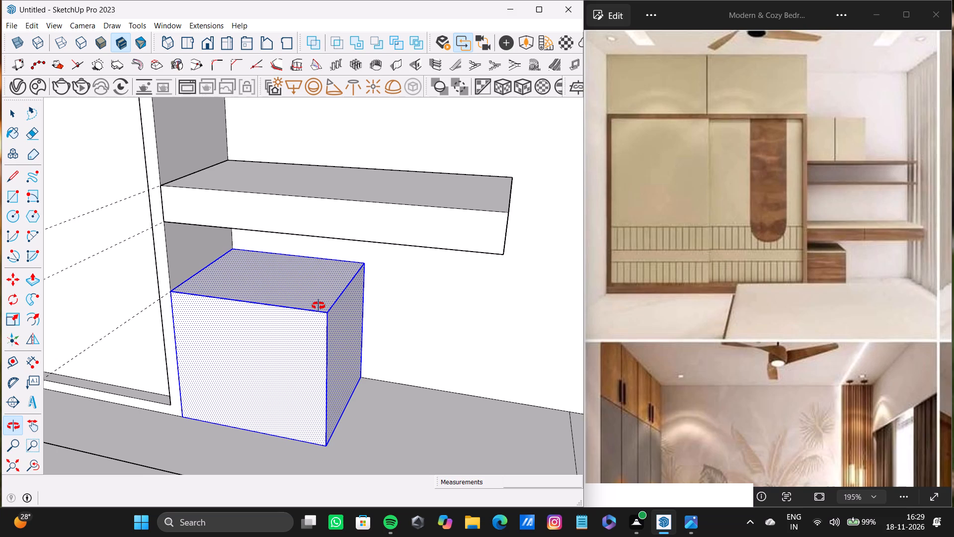
middle_click_drag(318, 306, 348, 306)
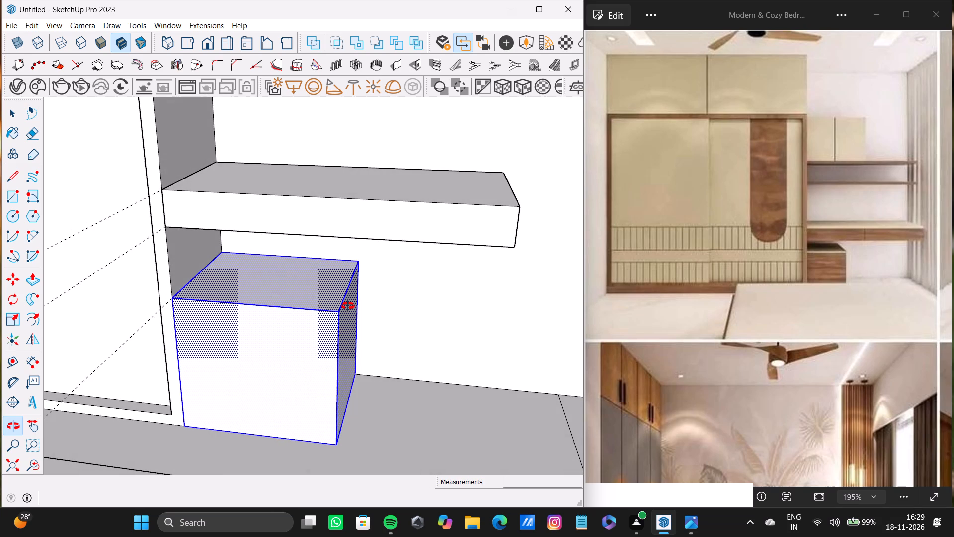
middle_click_drag(348, 306, 348, 307)
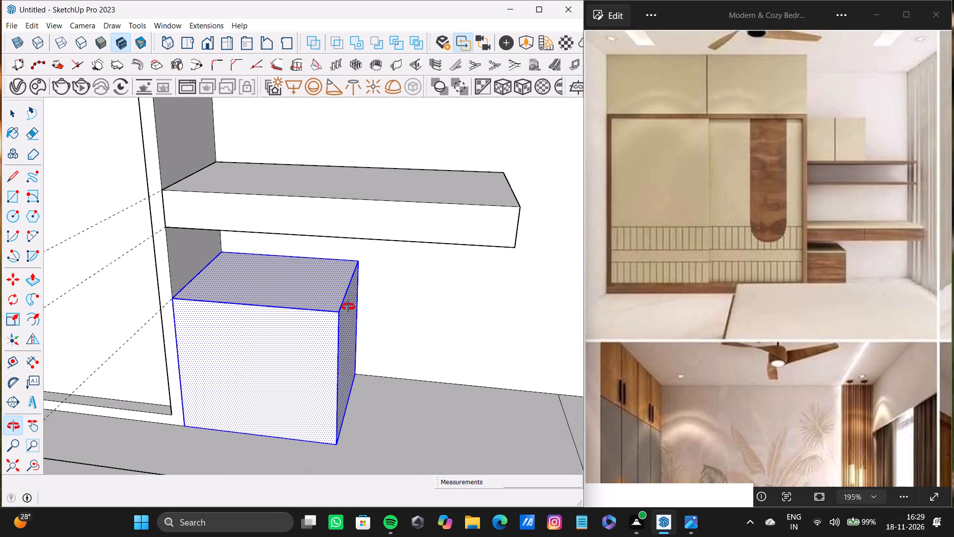
middle_click_drag(348, 307, 341, 312)
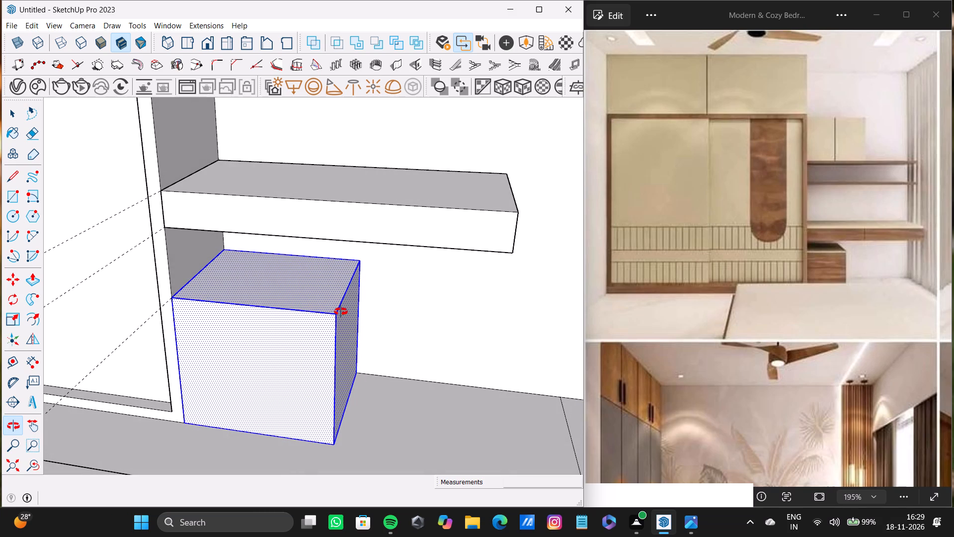
middle_click_drag(341, 312, 313, 309)
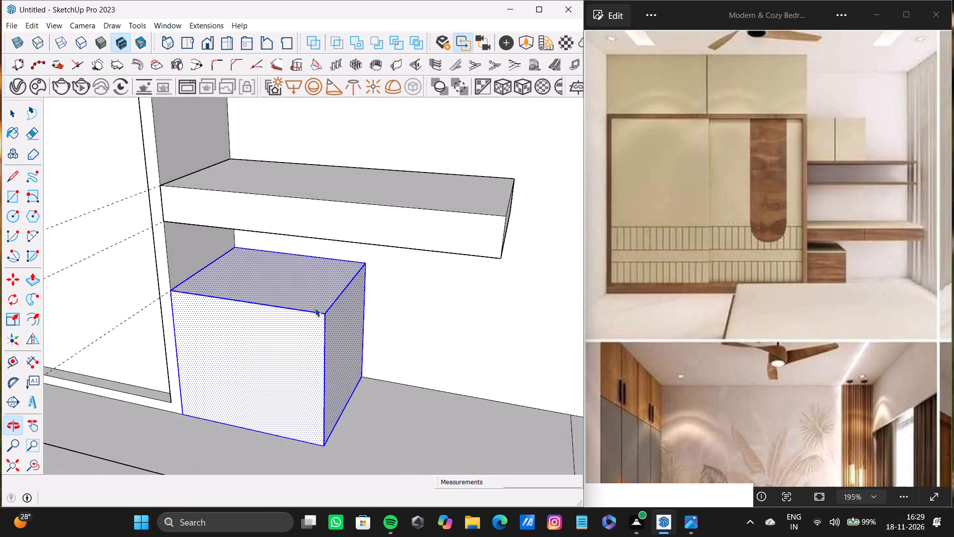
right_click(314, 290)
left_click(355, 381)
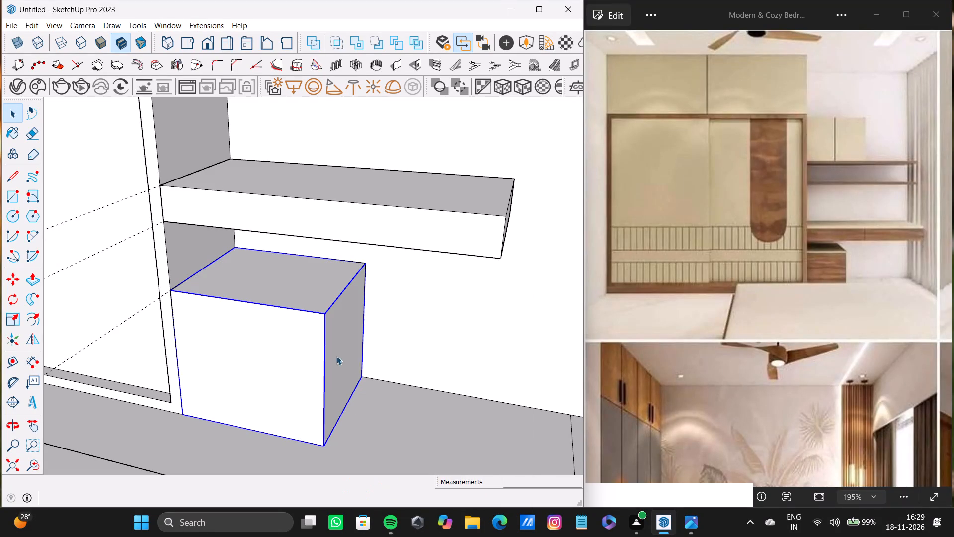
Open the cabinet group under the desk slab for editing.
triple_click(344, 365)
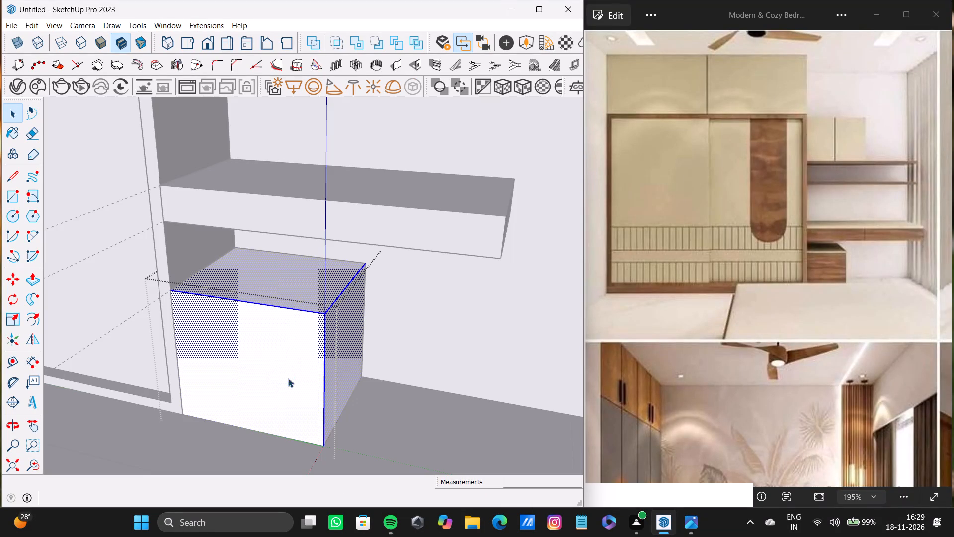
middle_click_drag(288, 378, 368, 374)
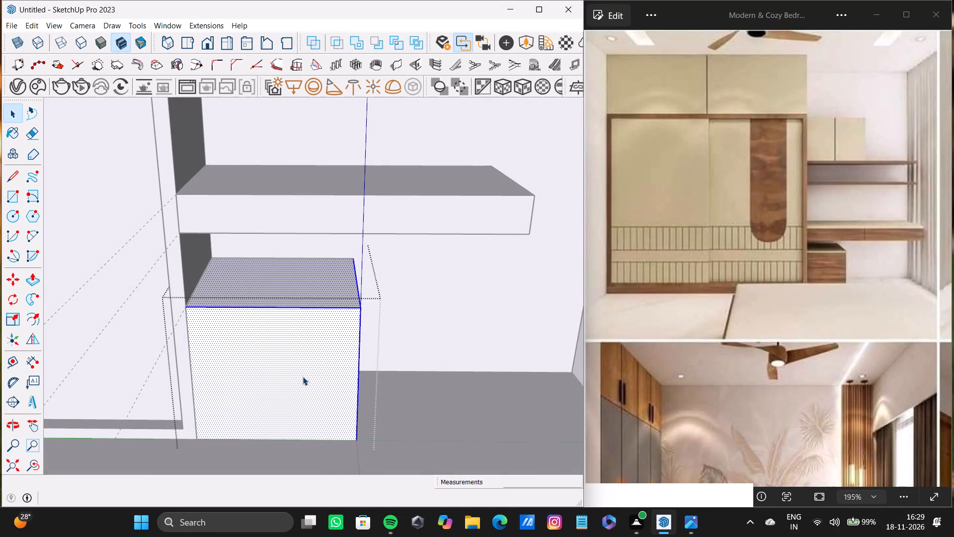
middle_click_drag(302, 378, 261, 375)
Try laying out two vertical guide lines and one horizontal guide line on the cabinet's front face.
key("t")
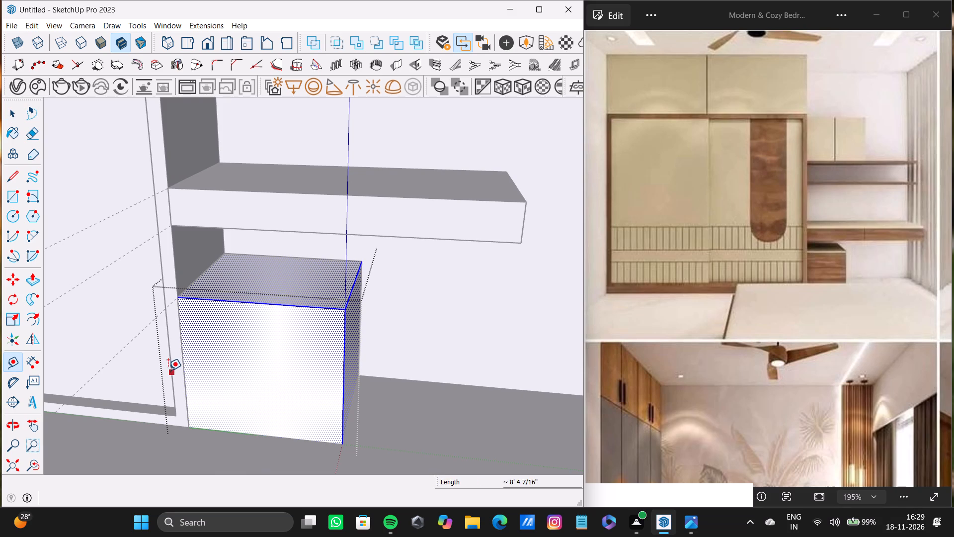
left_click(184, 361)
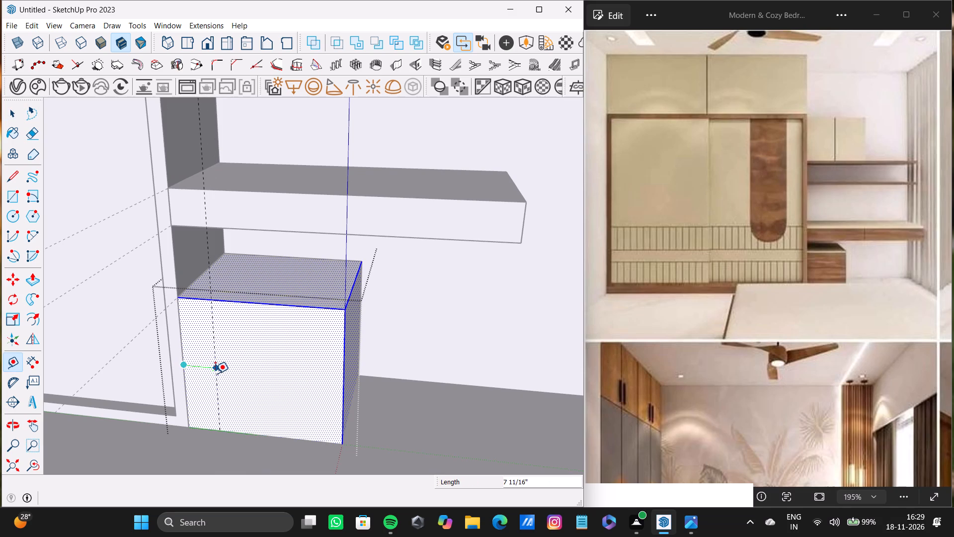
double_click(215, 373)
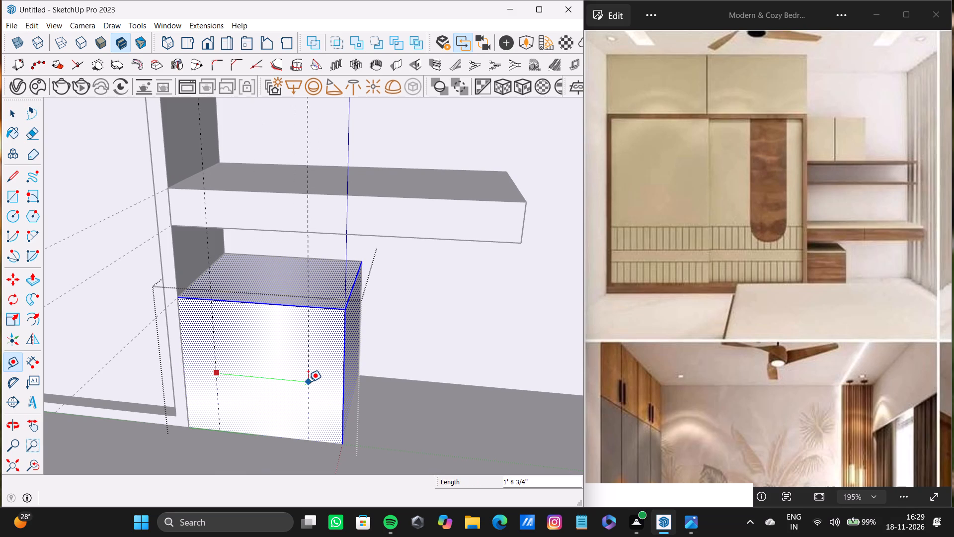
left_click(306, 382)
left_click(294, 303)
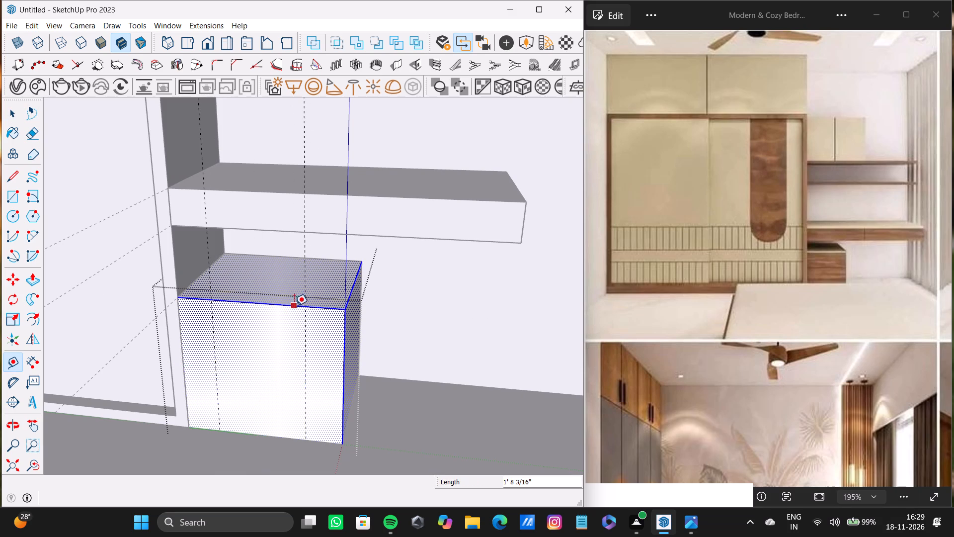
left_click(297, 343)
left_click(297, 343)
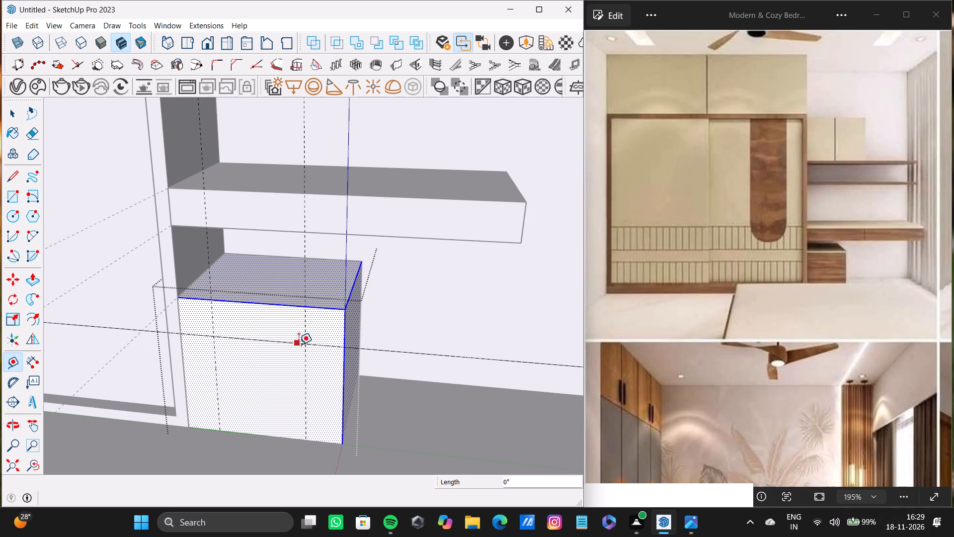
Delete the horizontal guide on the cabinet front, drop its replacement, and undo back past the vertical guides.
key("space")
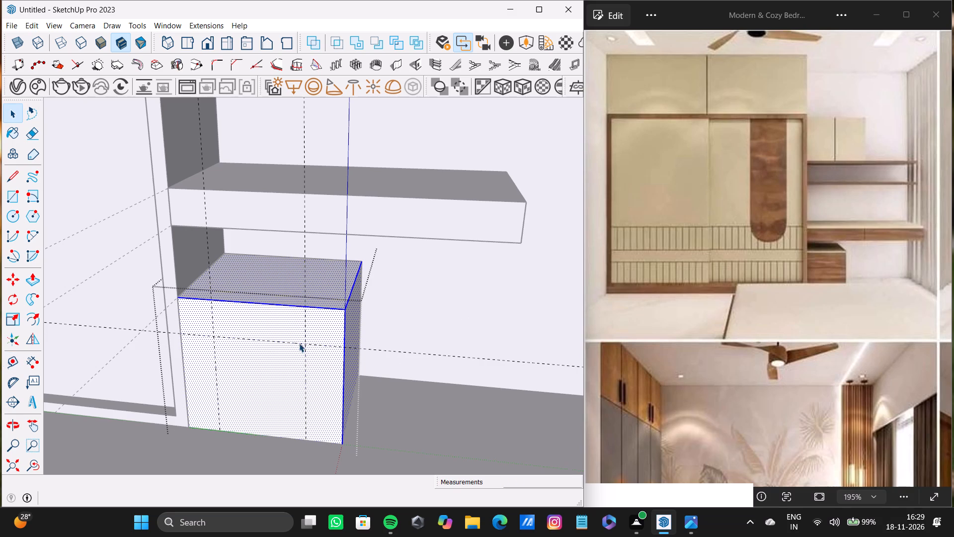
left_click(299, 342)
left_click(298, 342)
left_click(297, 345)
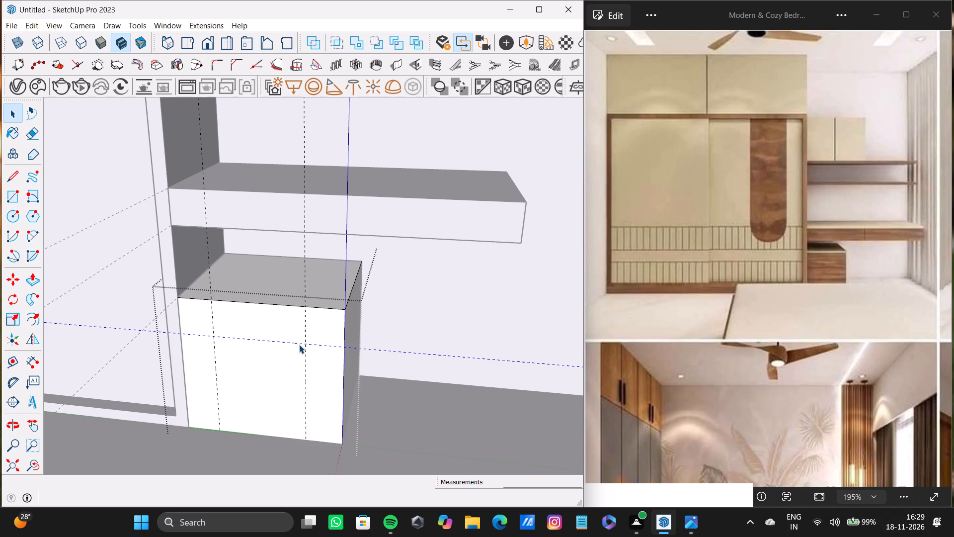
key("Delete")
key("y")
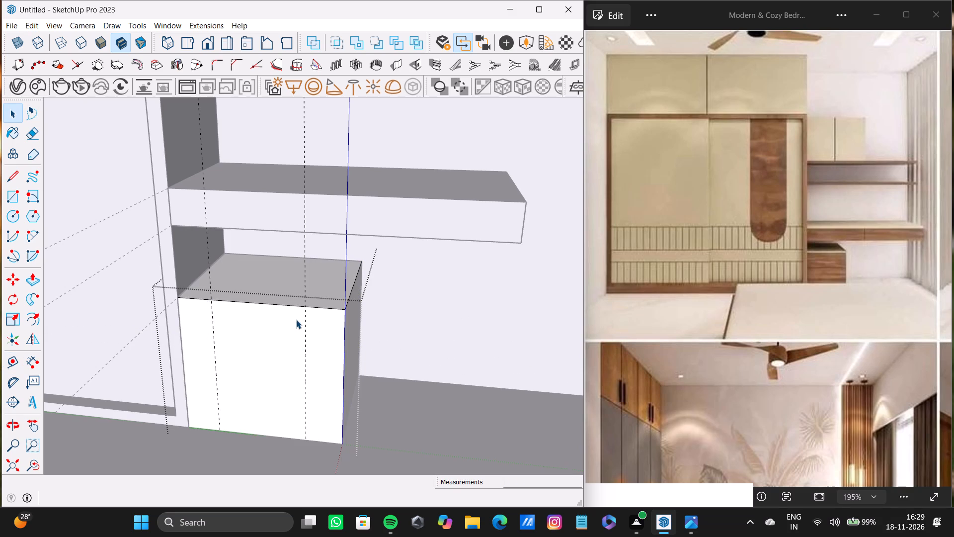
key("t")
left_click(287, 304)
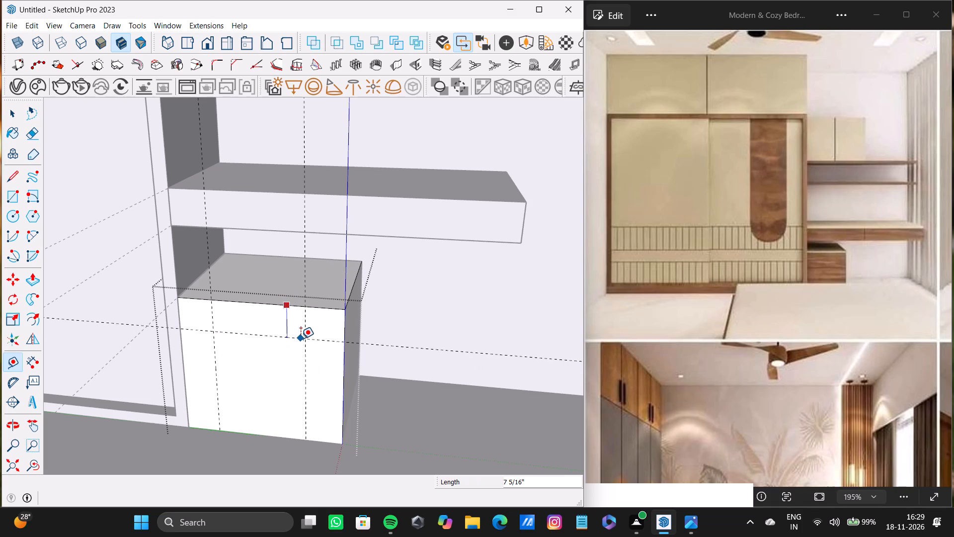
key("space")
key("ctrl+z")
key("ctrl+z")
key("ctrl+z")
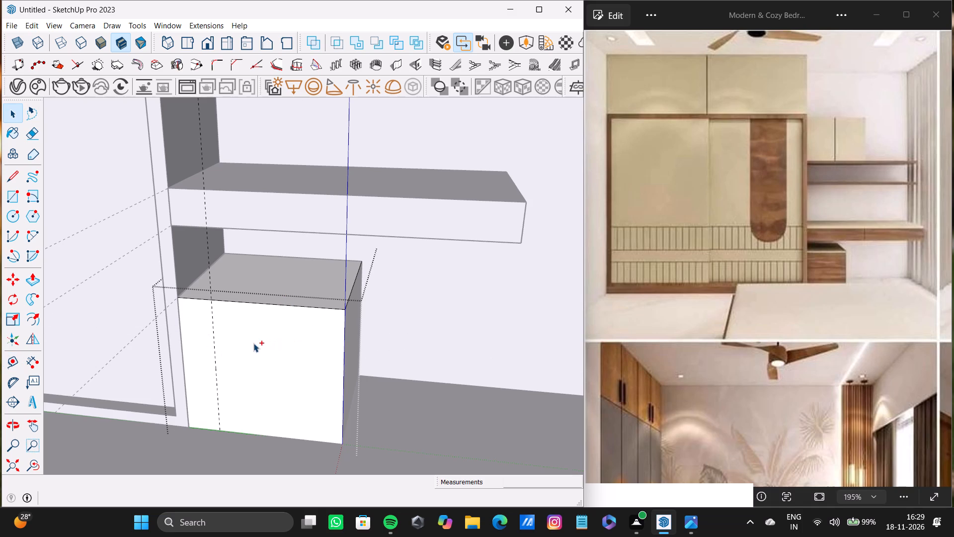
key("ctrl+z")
Place two vertical guides about 1' apart on the cabinet's front face and a horizontal guide about 8" below its top edge.
key("t")
left_click(182, 348)
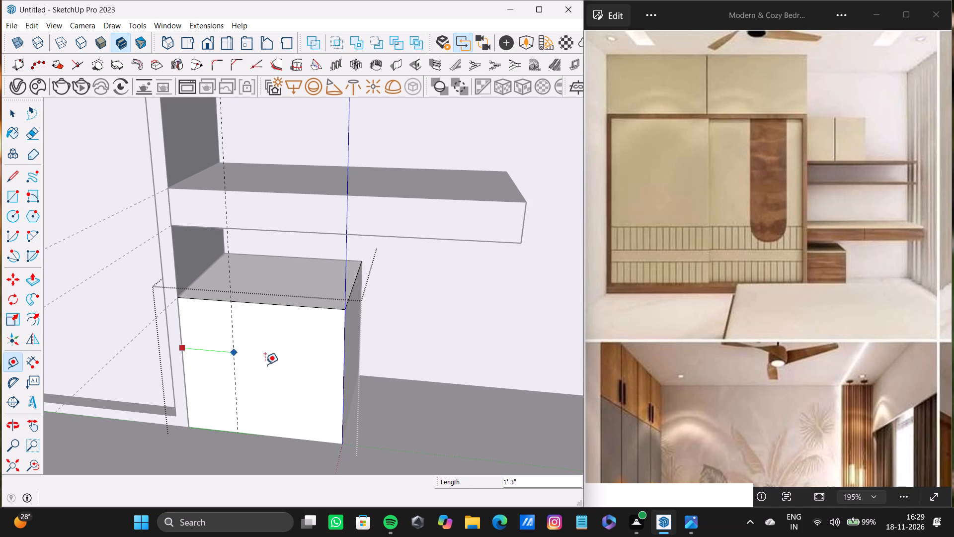
double_click(231, 372)
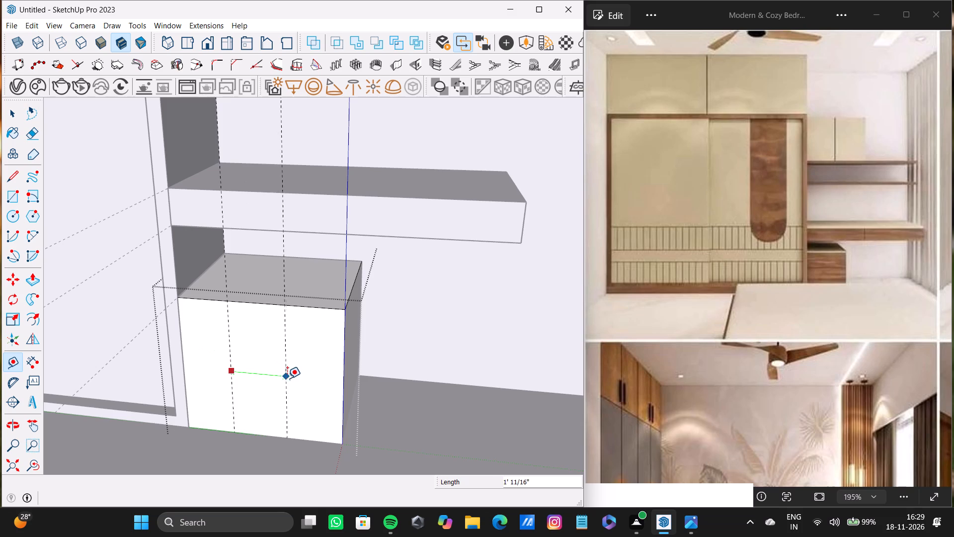
left_click(285, 378)
left_click(258, 304)
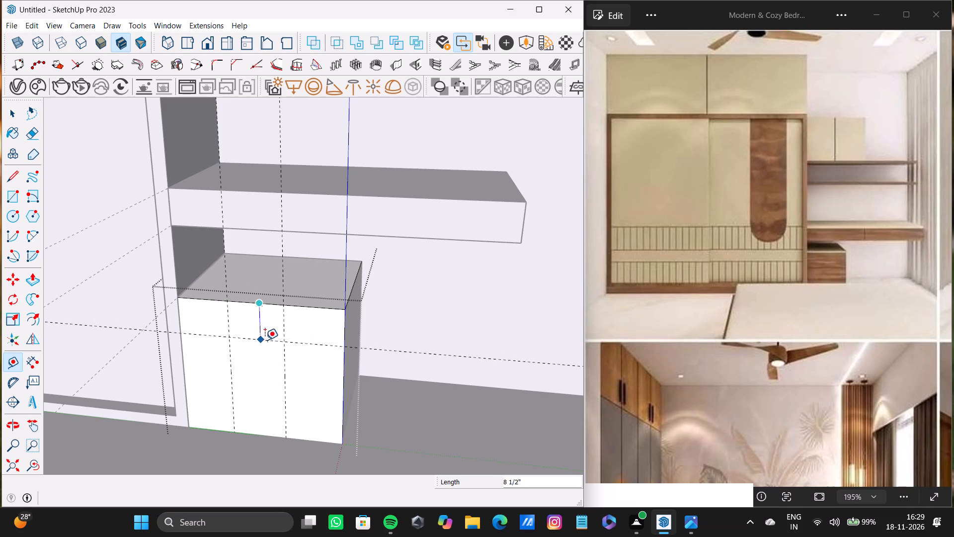
left_click(269, 339)
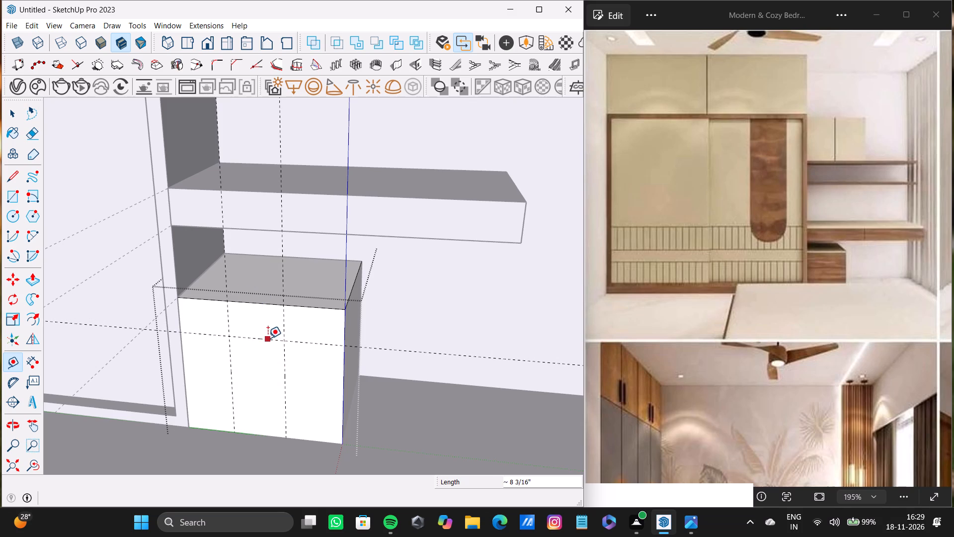
Draw a rectangle about 2' high and 1' wide on the cabinet front, from the guides' intersection down to the bottom edge.
key("a")
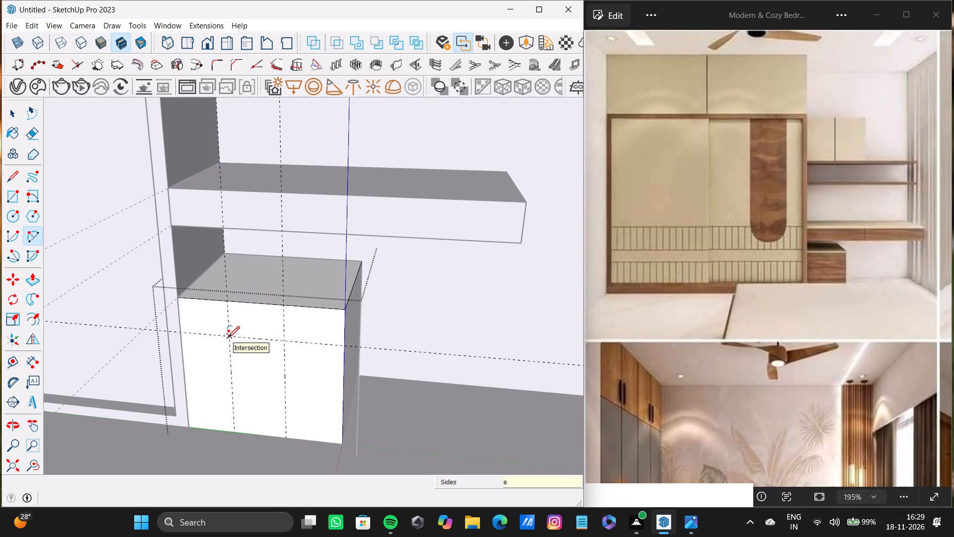
key("r")
left_click(228, 336)
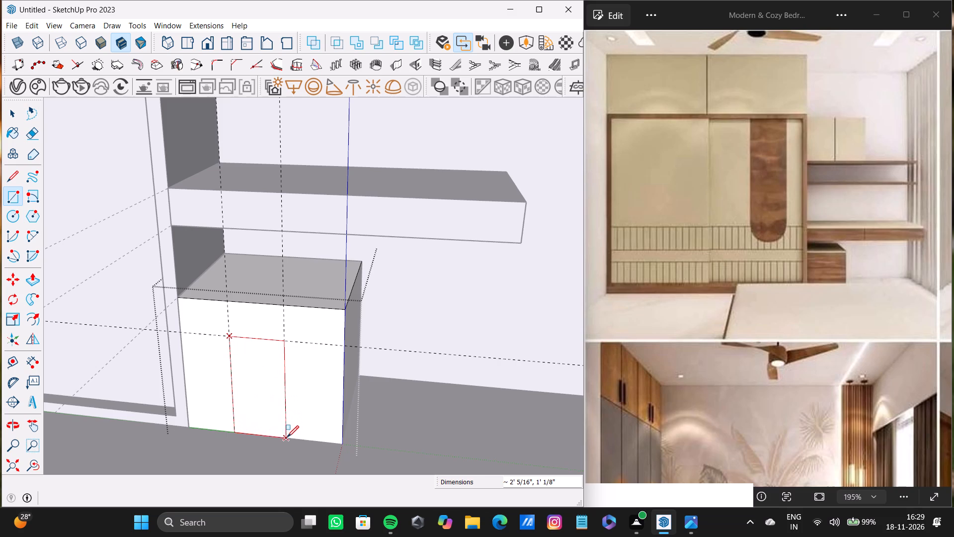
left_click(287, 439)
key("ctrl+z")
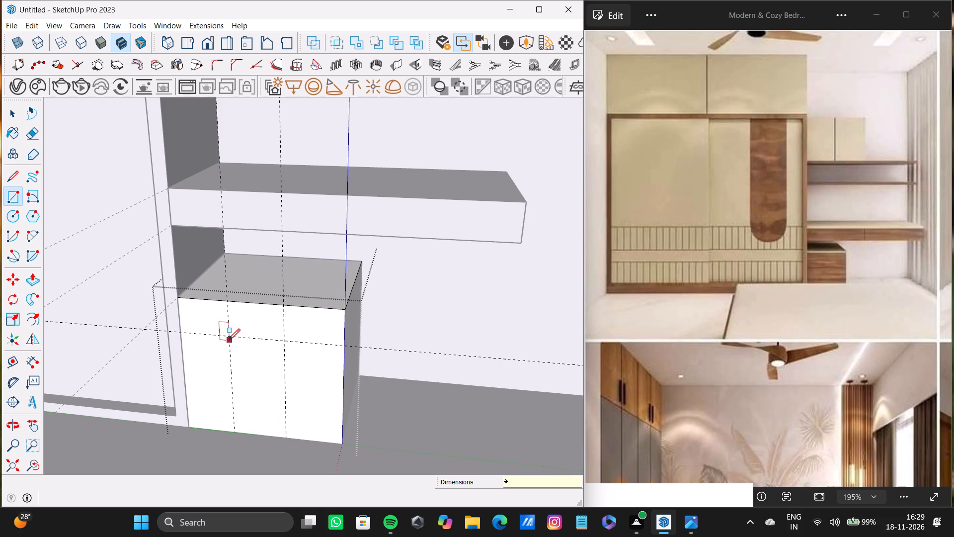
left_click(229, 337)
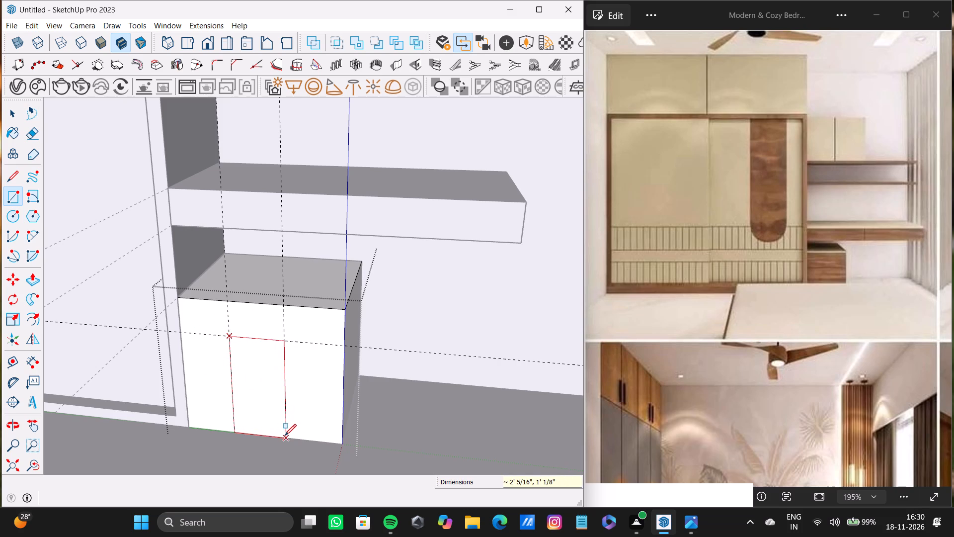
left_click(285, 436)
key("space")
Cap the rectangle with a half-circle arc about 6" high and delete the dividing line to form one arch outline.
key("a")
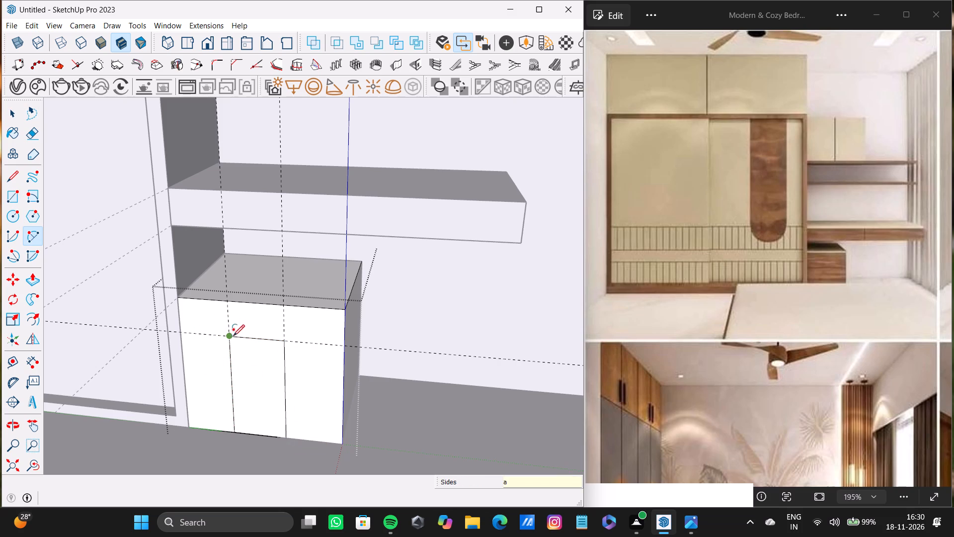
left_click(233, 336)
left_click(283, 340)
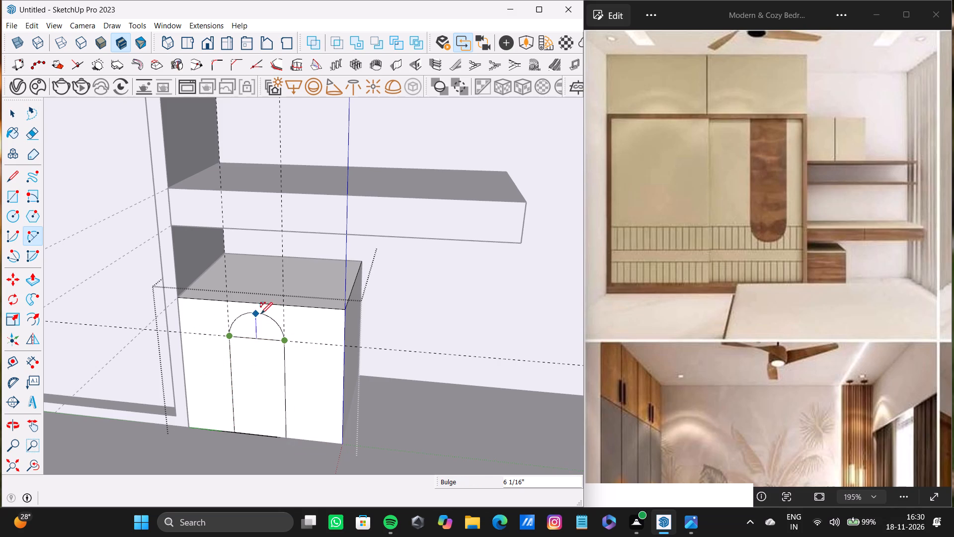
left_click(258, 311)
key("space")
left_click(259, 335)
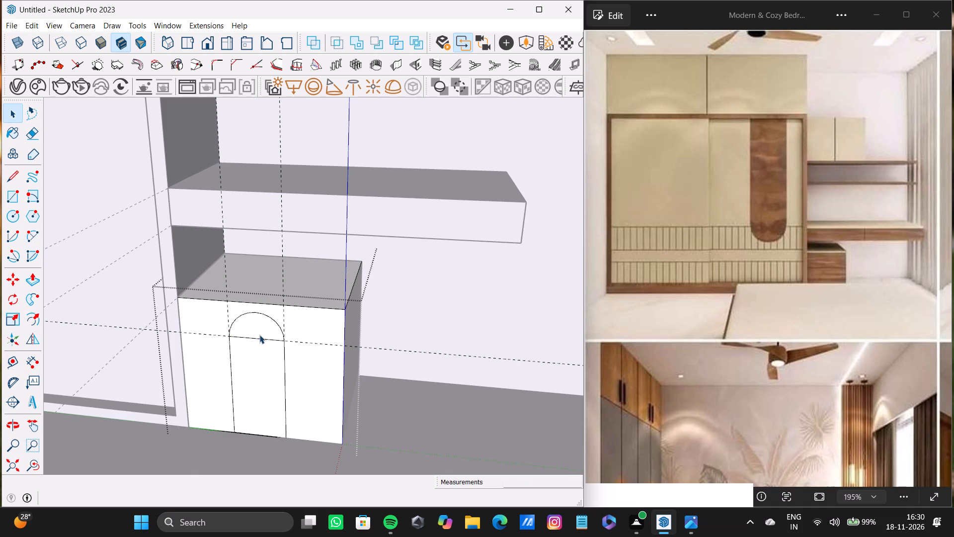
left_click(262, 339)
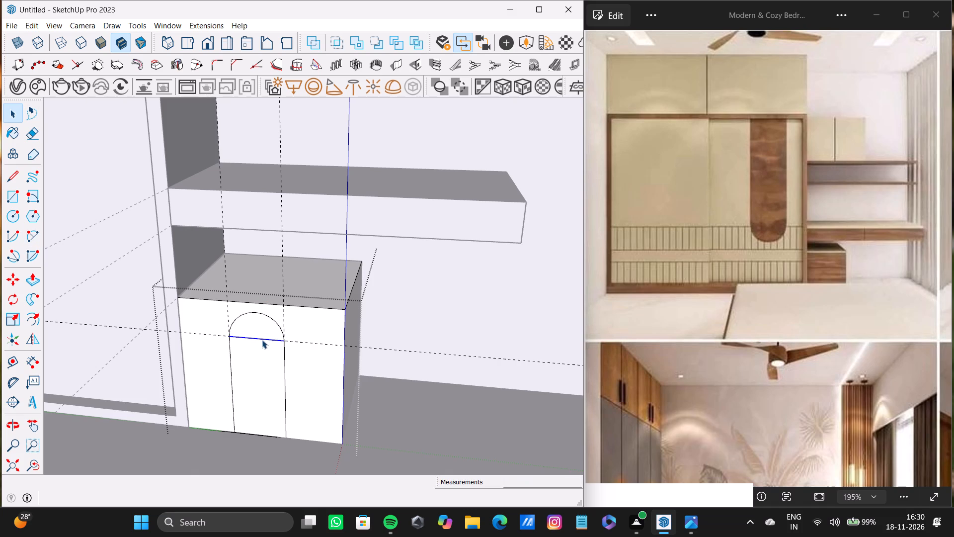
key("Delete")
key("space")
left_click(262, 340)
Push the arch face inward into the cabinet to make a recessed opening and close the group.
left_click(264, 348)
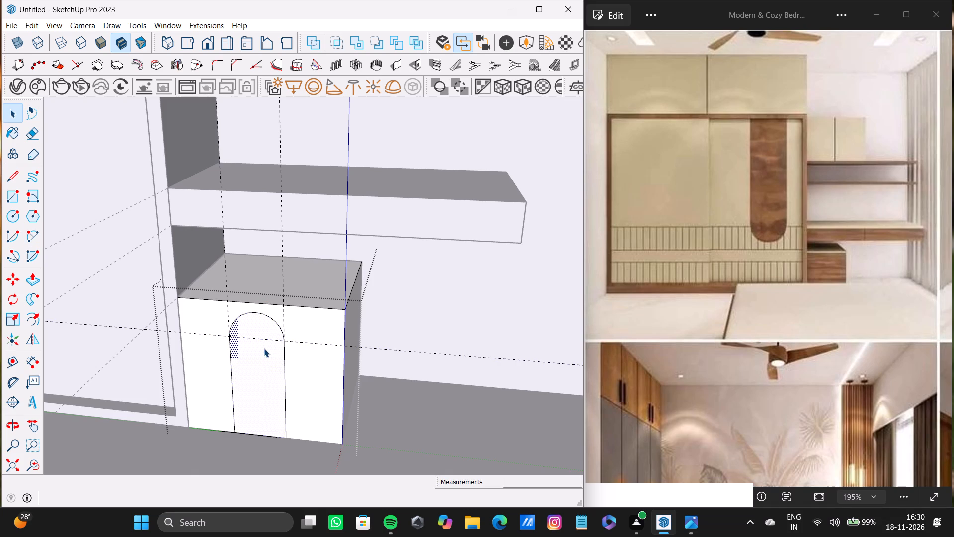
key("p")
left_click_drag(271, 363, 287, 343)
left_click_drag(262, 369, 252, 371)
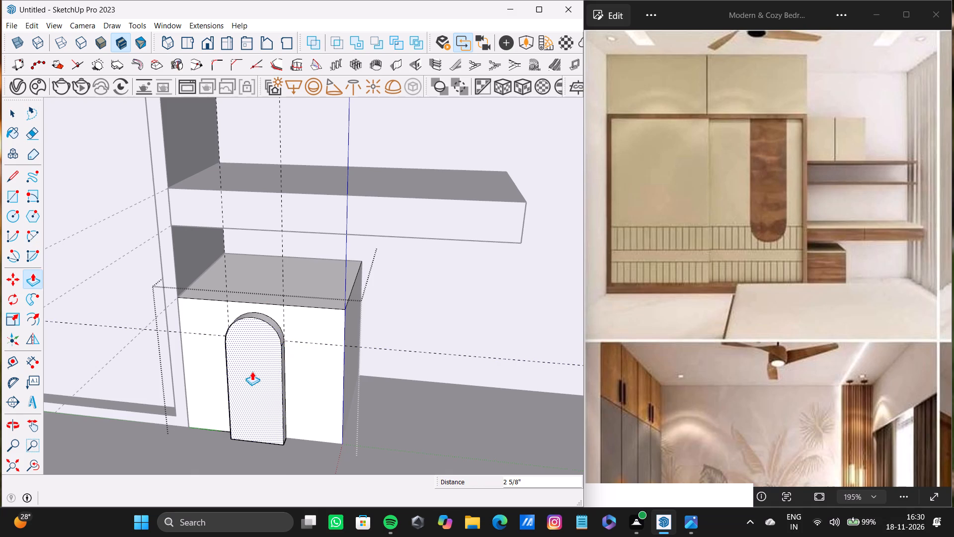
left_click_drag(252, 371, 264, 334)
middle_click_drag(325, 362, 272, 348)
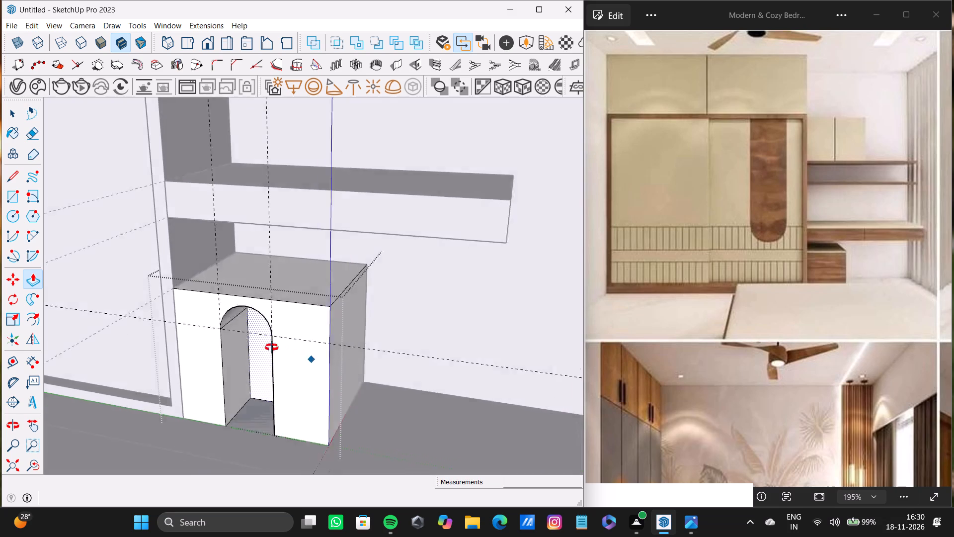
middle_click_drag(272, 348, 234, 331)
scroll(239, 330, "down", 10)
middle_click_drag(244, 338, 337, 320)
key("space")
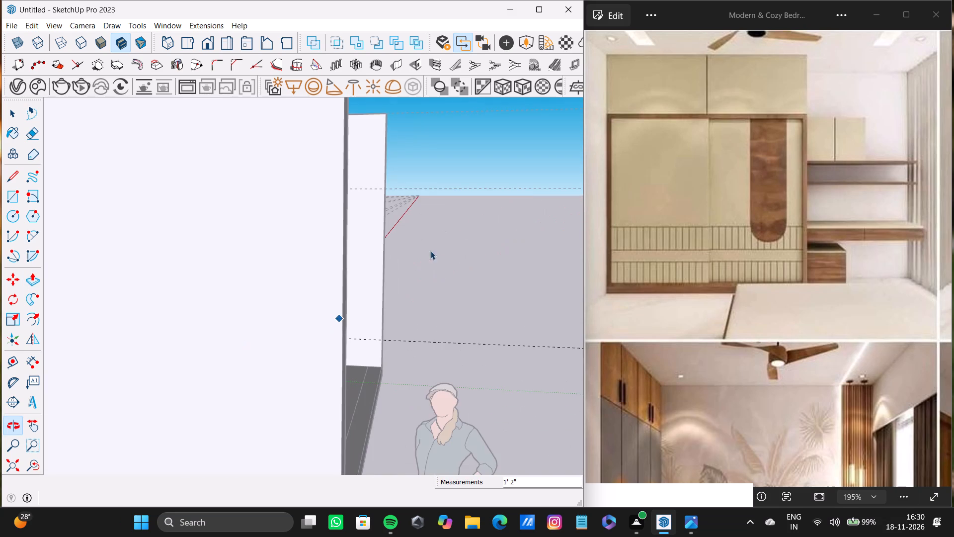
left_click(467, 230)
Place a guide line on the desk slab's top face, 5" in from its free end edge.
scroll(299, 295, "up", 4)
scroll(302, 300, "down", 3)
middle_click_drag(301, 301, 238, 326)
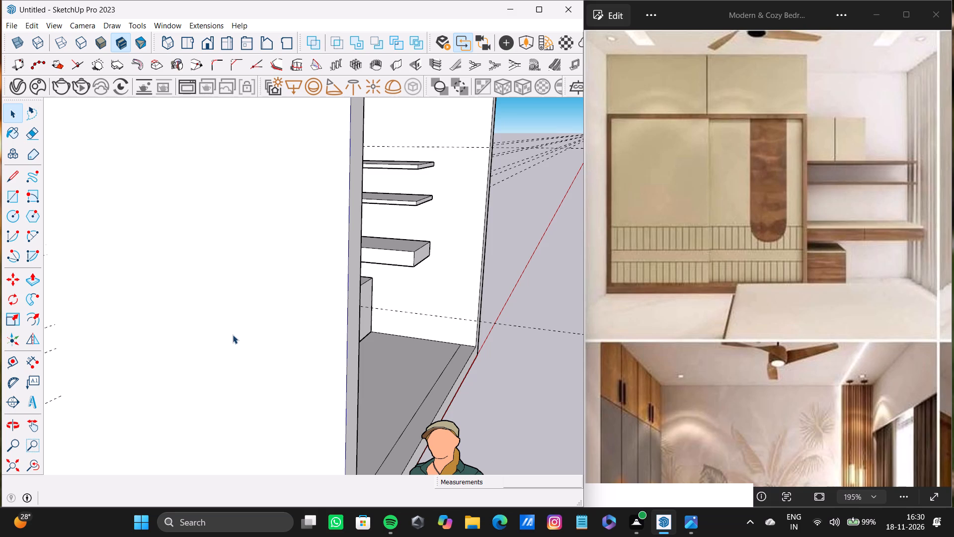
left_click(2, 468)
middle_click_drag(468, 192, 386, 216)
scroll(387, 260, "up", 8)
middle_click(426, 268, "shift")
scroll(437, 247, "up", 7)
middle_click_drag(422, 260, 422, 264)
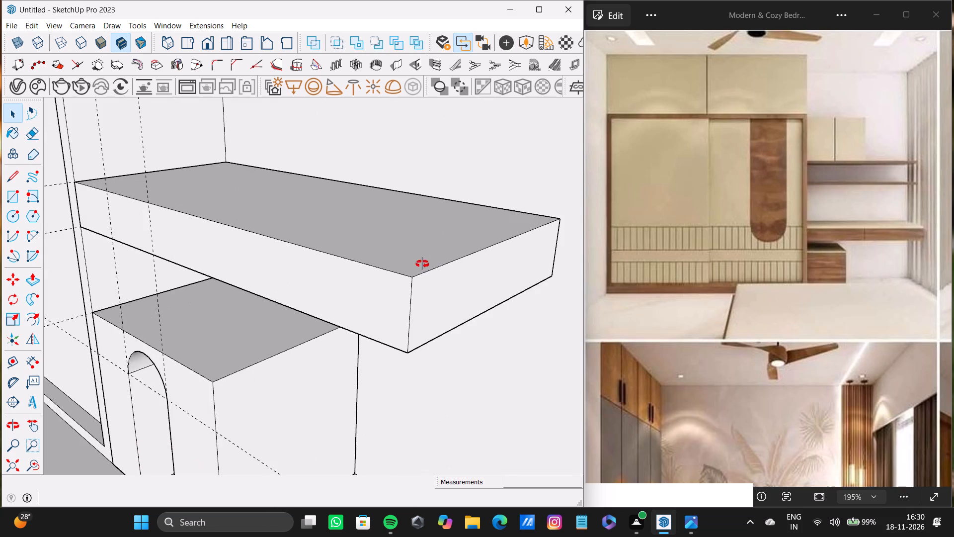
middle_click_drag(422, 264, 417, 341)
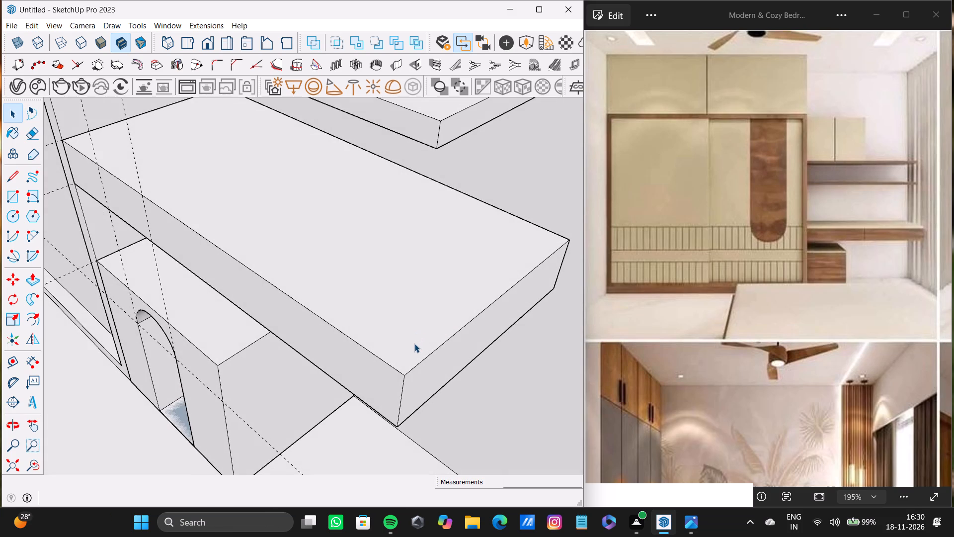
key("t")
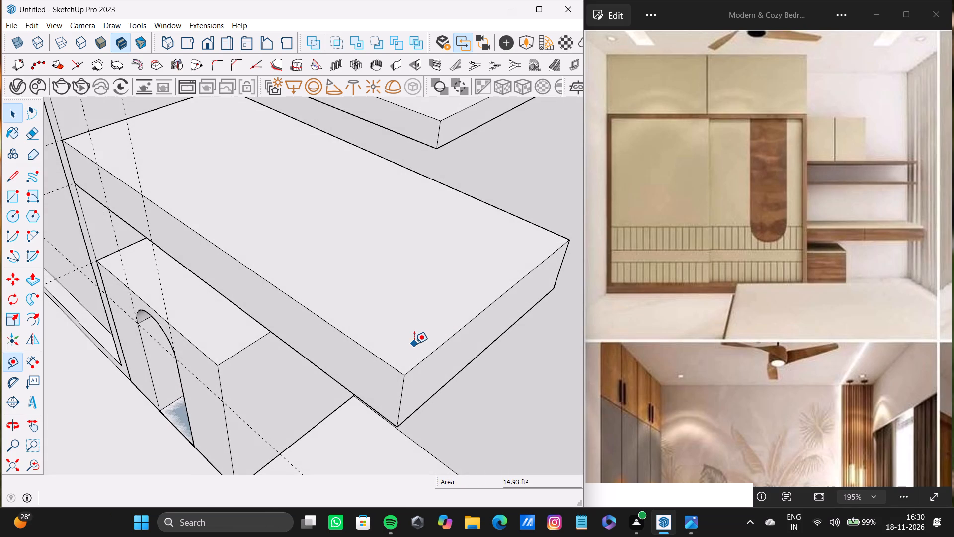
left_click(425, 354)
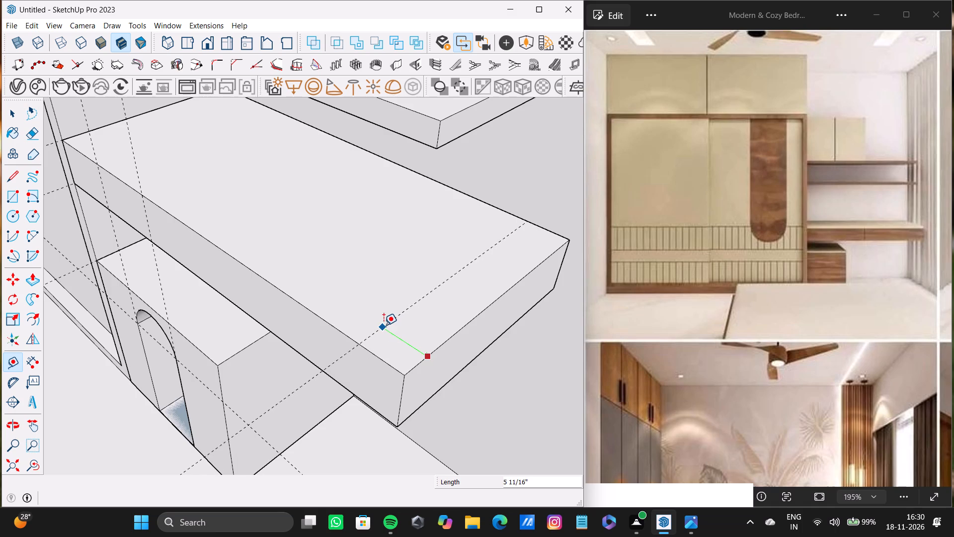
key("5")
key("shift+quotedbl")
key("Return")
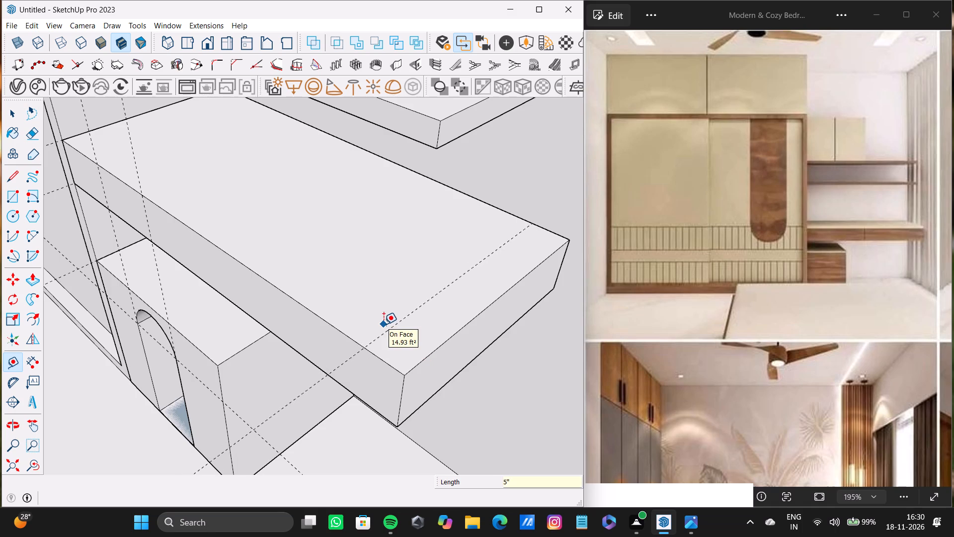
Place guide lines on the desk slab's top face, 5" in from its front and back long edges.
left_click(390, 364)
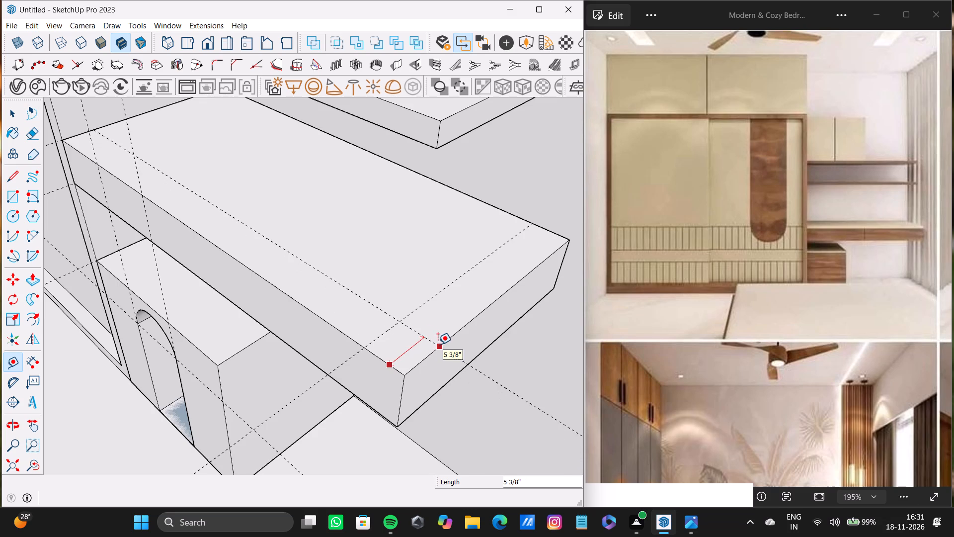
key("5")
key("shift+quotedbl")
key("Return")
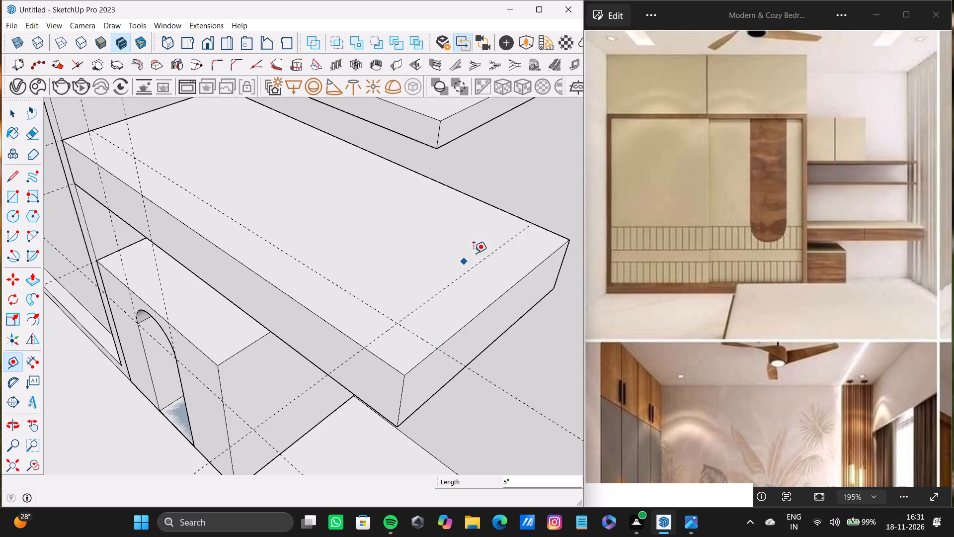
left_click(508, 212)
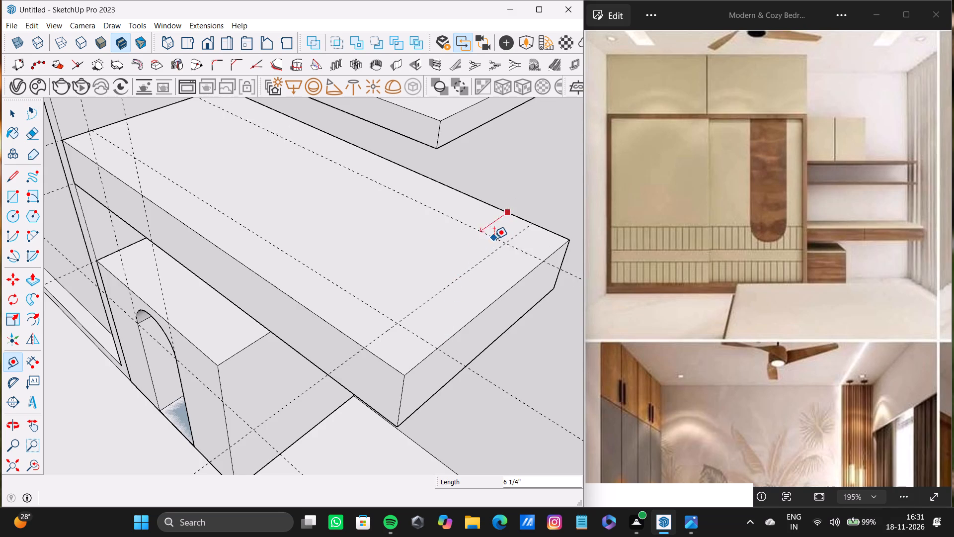
key("5")
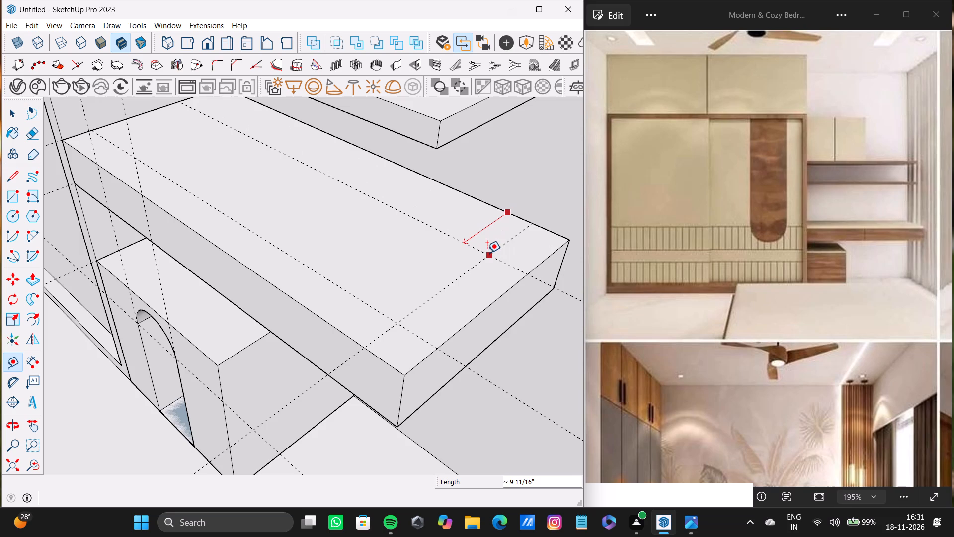
key("shift+quotedbl")
key("Return")
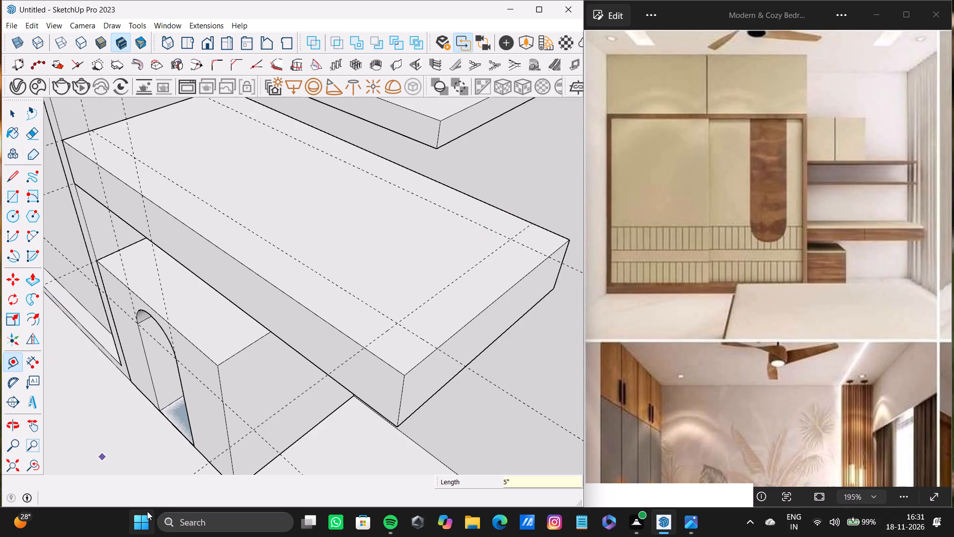
Draw an arc of about 5" radius across the front corner of the desk slab's free end, between the guide endpoints.
key("a")
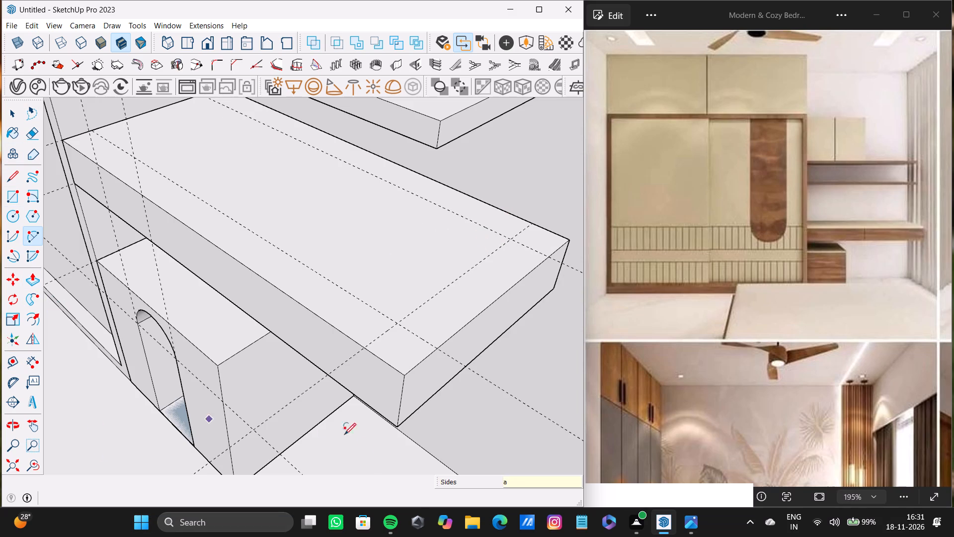
scroll(366, 349, "up", 8)
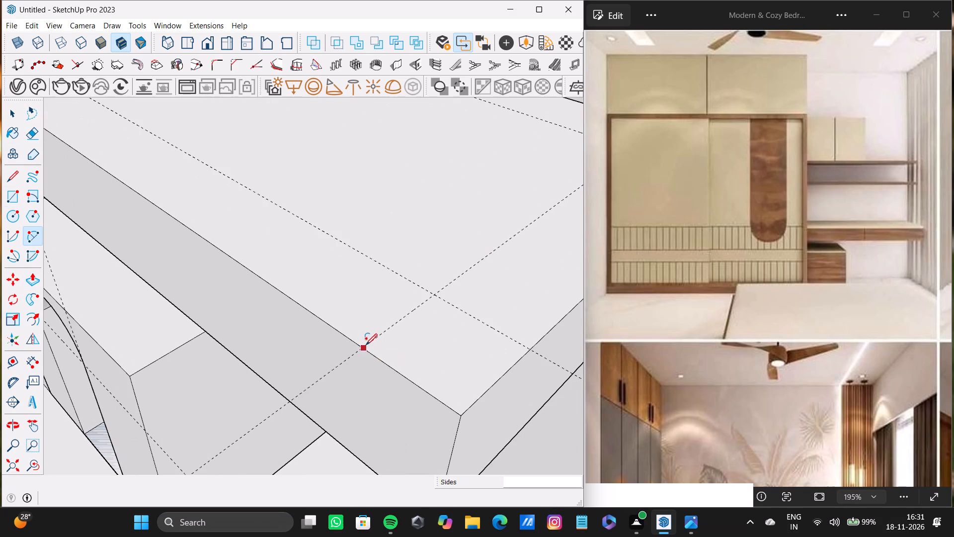
left_click(365, 345)
left_click(529, 348)
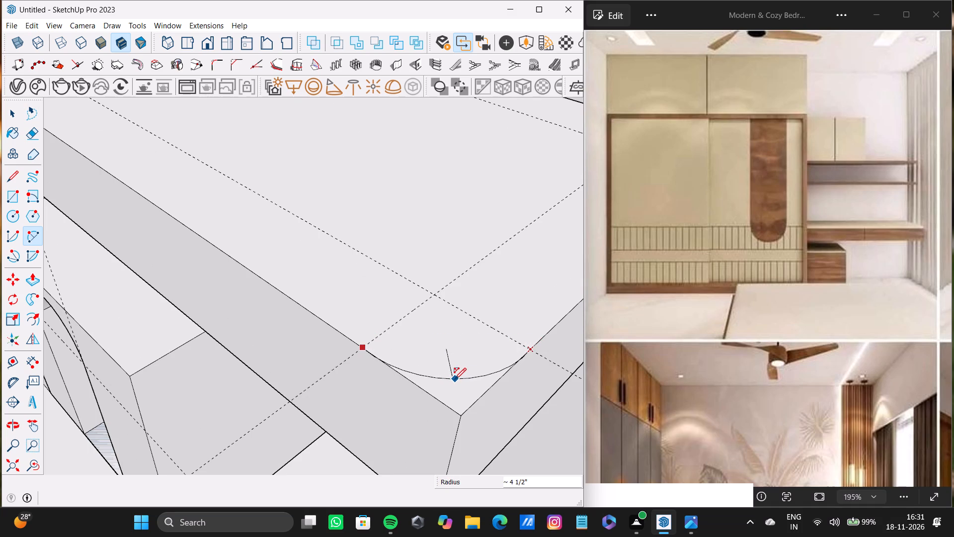
left_click(453, 375)
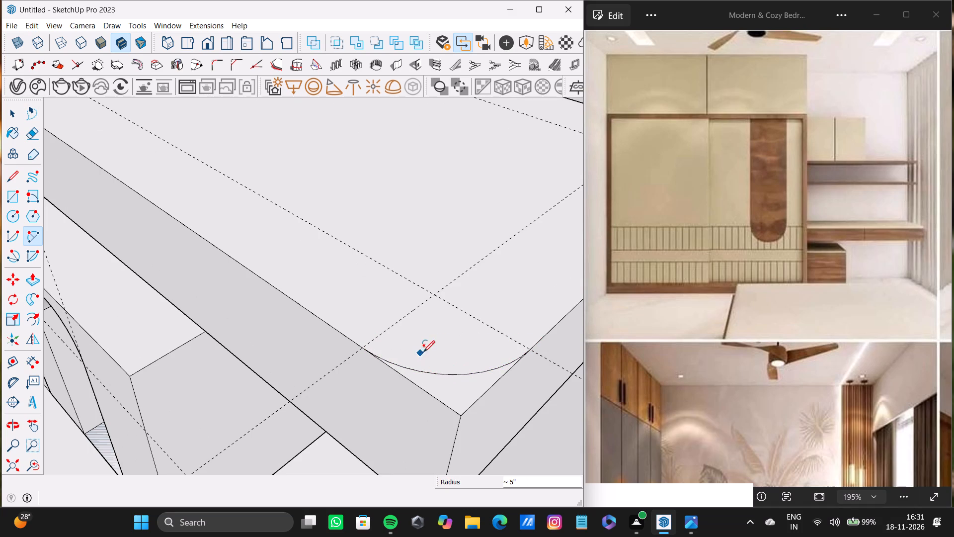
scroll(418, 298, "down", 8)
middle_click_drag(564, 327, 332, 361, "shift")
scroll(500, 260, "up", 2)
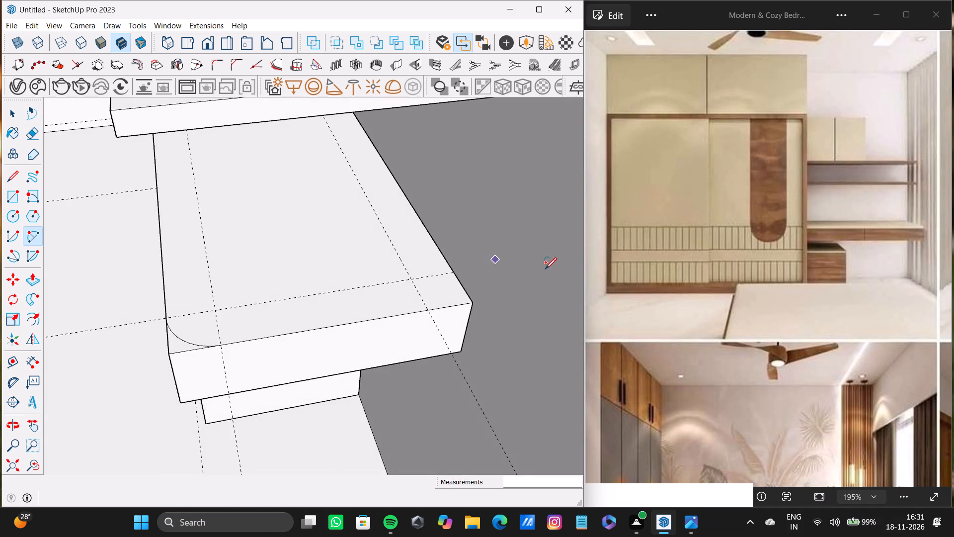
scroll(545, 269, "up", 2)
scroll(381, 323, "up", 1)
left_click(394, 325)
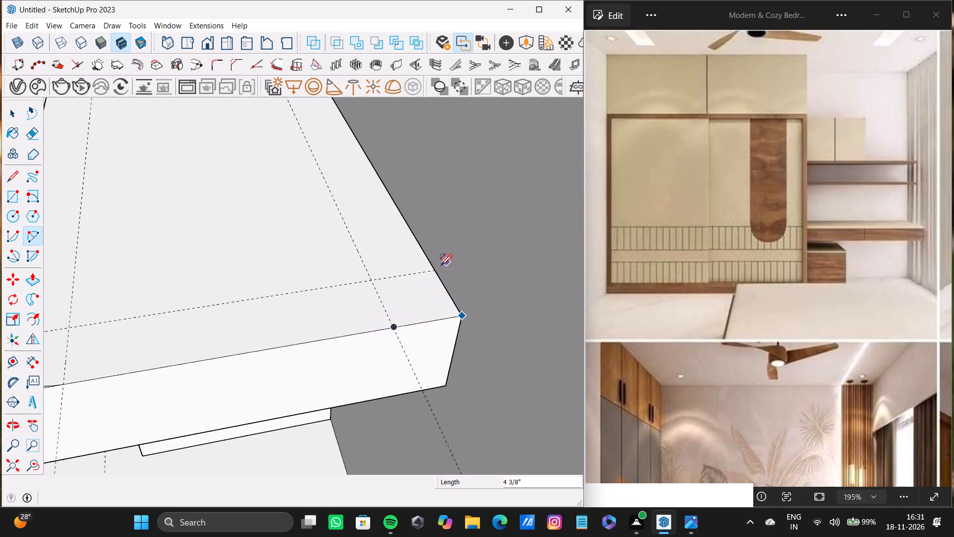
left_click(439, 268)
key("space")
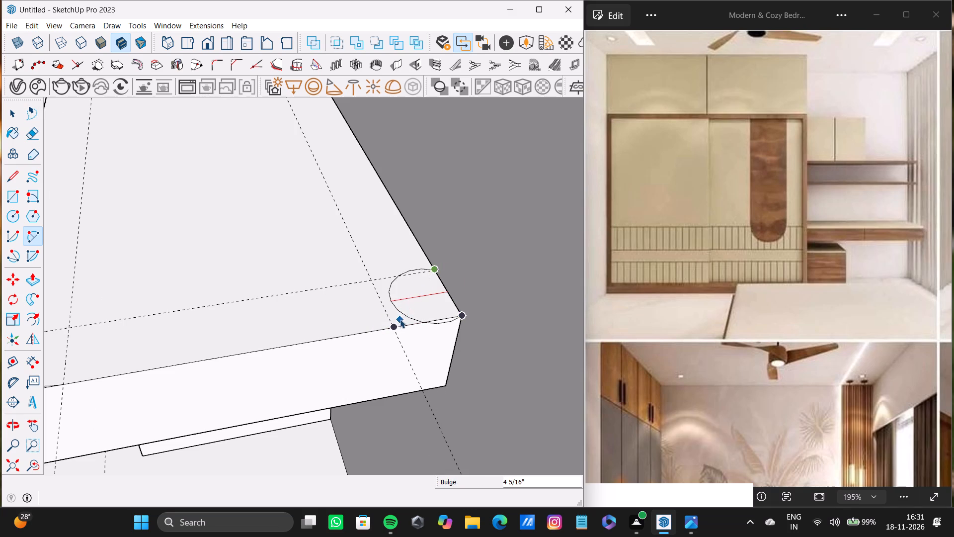
Draw a matching 5" radius arc across the back corner of the desk slab's free end, between the guide endpoints.
key("a")
left_click(392, 328)
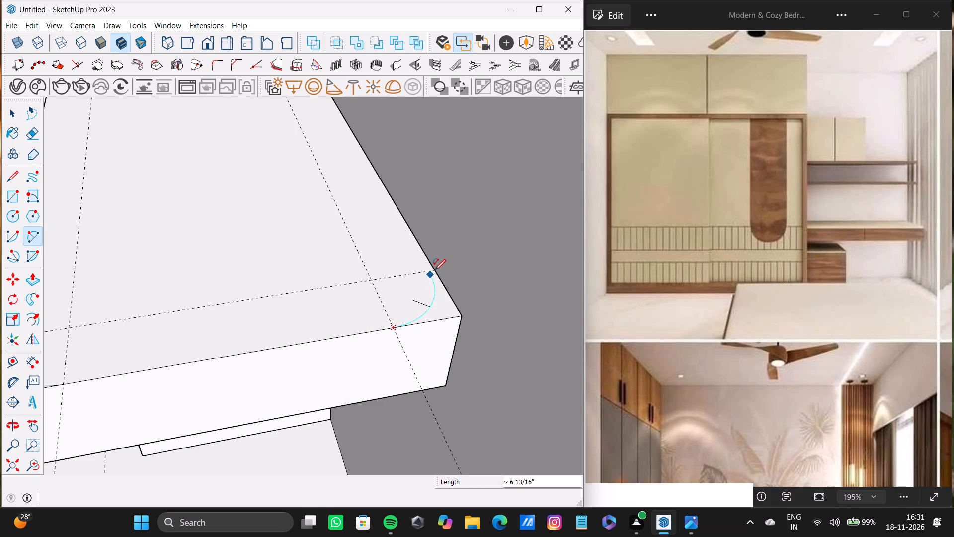
left_click(431, 272)
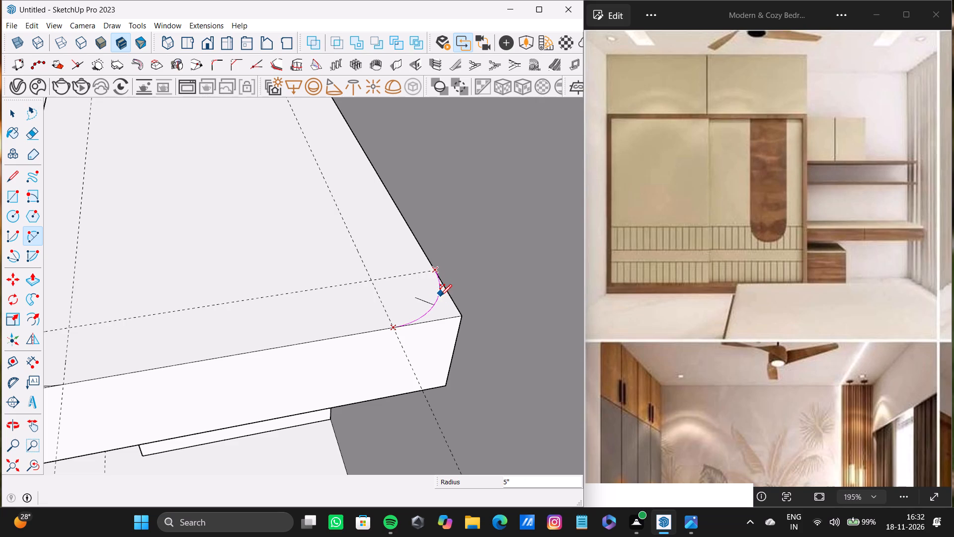
left_click(440, 296)
Push both corner faces outside the arcs down through the desk slab's full thickness to round its free-end corners.
key("space")
left_click(442, 314)
key("p")
left_click_drag(442, 314, 428, 397)
scroll(229, 359, "down", 4)
middle_click_drag(229, 360, 486, 296, "shift")
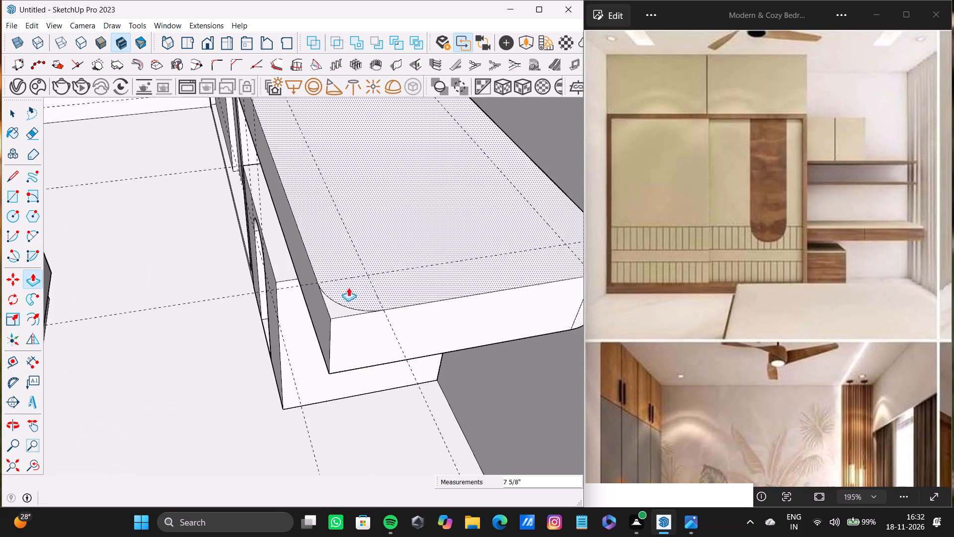
left_click_drag(344, 312, 374, 397)
Place a guide line on the top face of the lower wall shelf, 3" in from its front long edge.
middle_click_drag(342, 386, 493, 342)
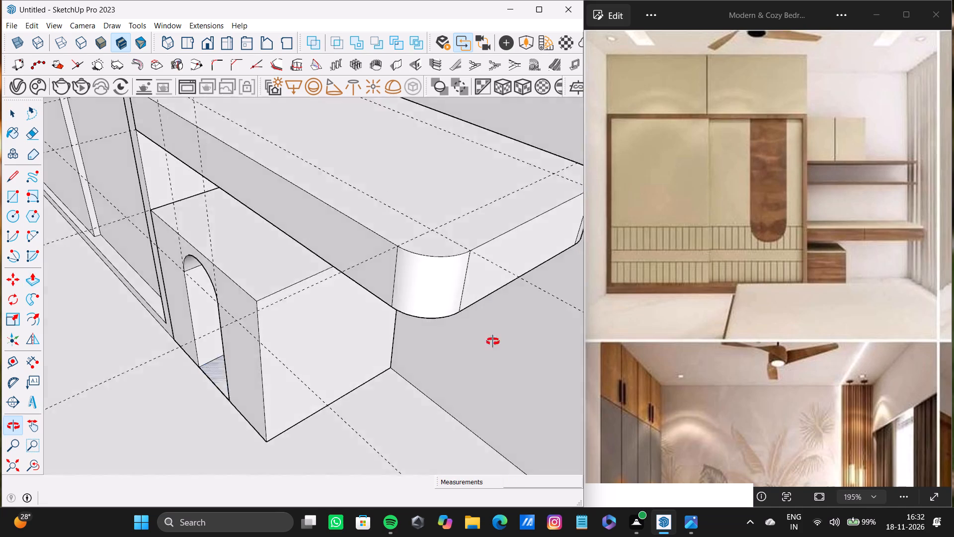
middle_click_drag(493, 342, 512, 338)
scroll(417, 345, "down", 8)
middle_click_drag(368, 347, 387, 271, "shift")
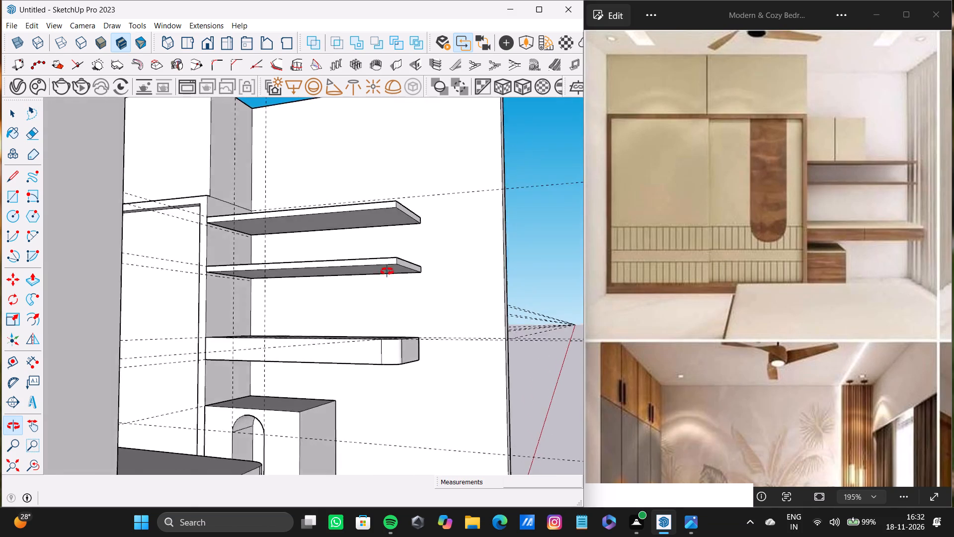
middle_click_drag(387, 271, 310, 368, "shift")
scroll(349, 295, "up", 9)
middle_click_drag(414, 315, 364, 385)
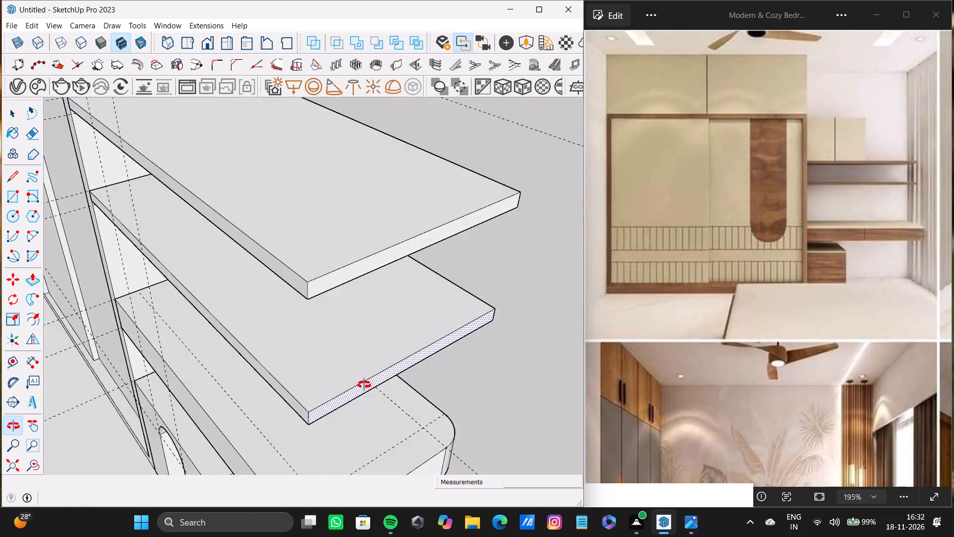
middle_click_drag(364, 385, 341, 406)
key("t")
scroll(255, 381, "up", 4)
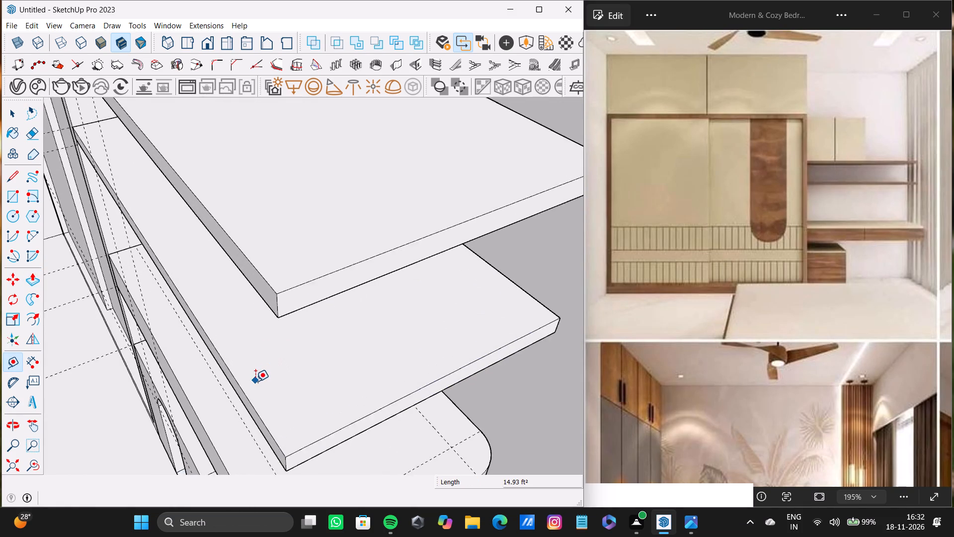
scroll(251, 383, "up", 2)
left_click(244, 396)
scroll(315, 378, "down", 2)
middle_click_drag(315, 378, 292, 340, "shift")
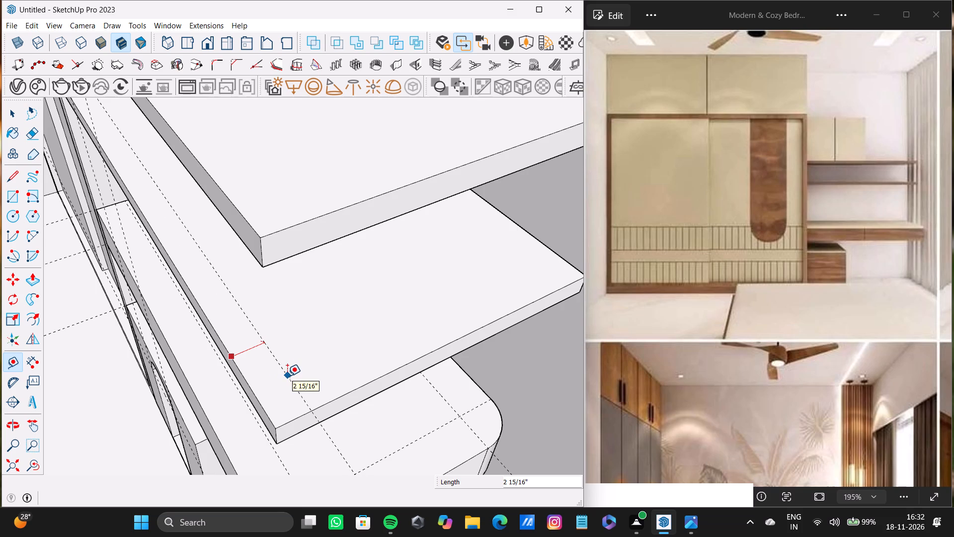
key("3")
key("shift+quotedbl")
key("Return")
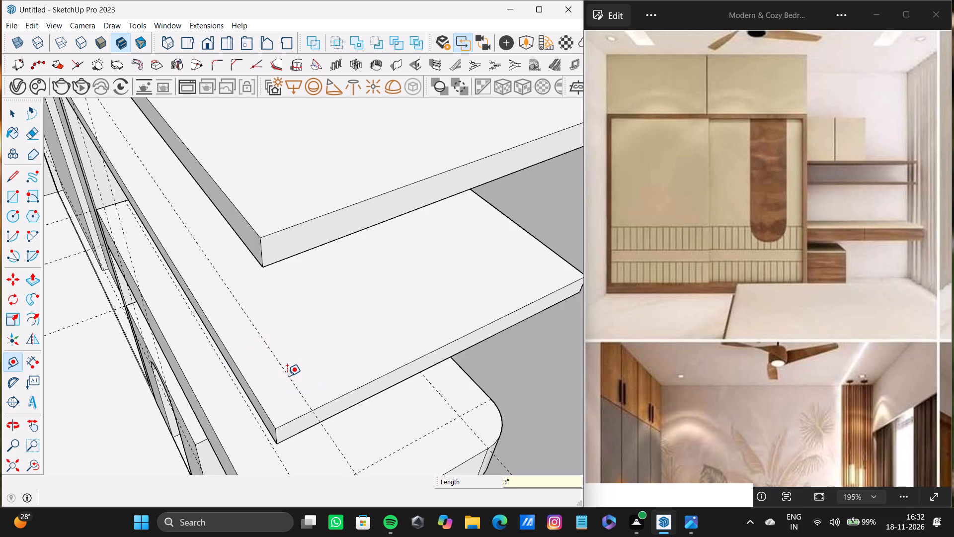
Place guide lines on the lower shelf's top face, 3" in from its back long edge and its free end edge.
left_click(557, 254)
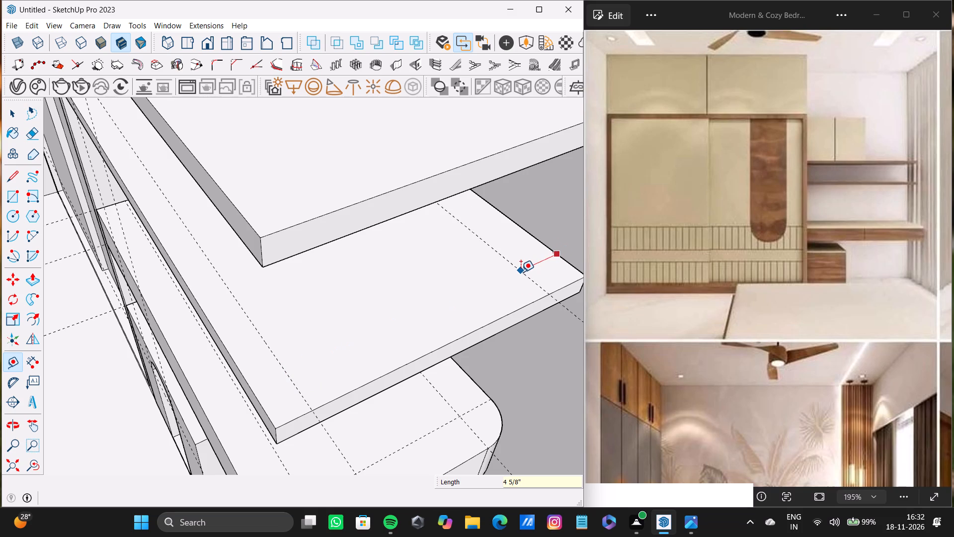
key("3")
key("shift+quotedbl")
key("Return")
left_click(506, 313)
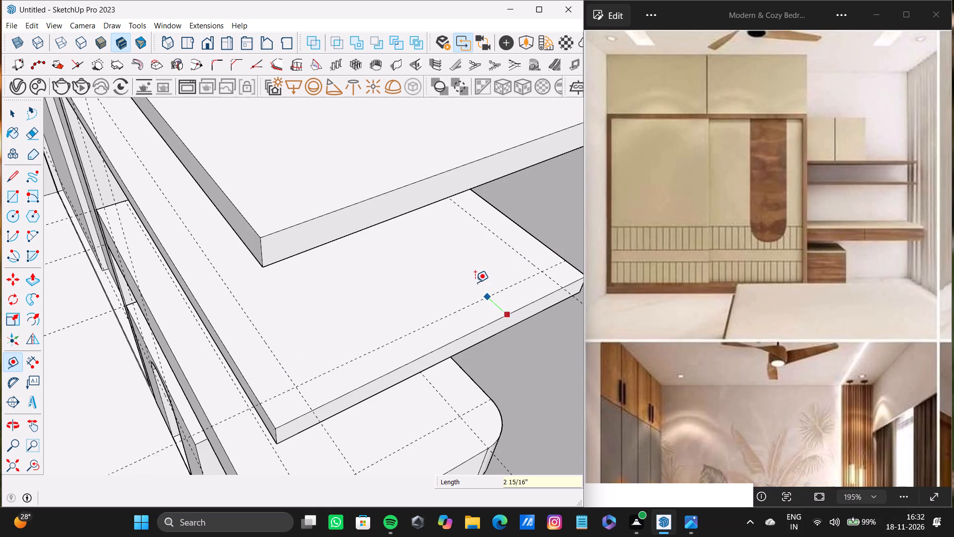
type("3\"")
key("Return")
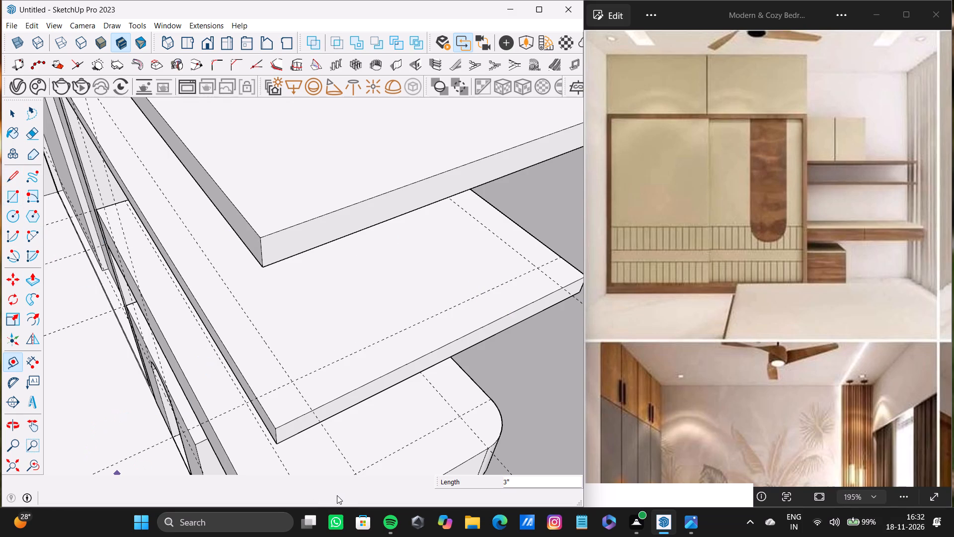
Draw a 3" radius arc across the front corner of the lower shelf's free end, between the guide endpoints.
key("a")
scroll(261, 391, "up", 8)
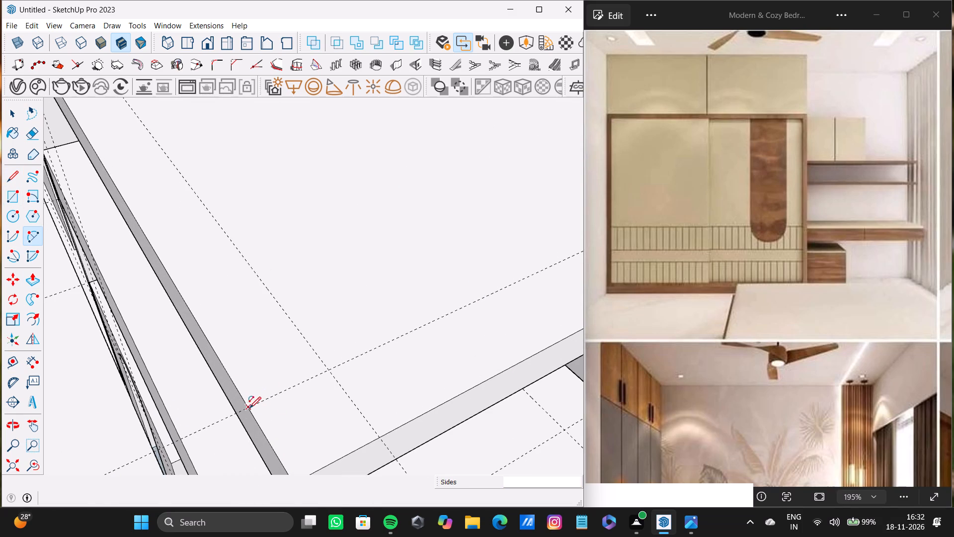
left_click(249, 408)
left_click(377, 440)
left_click(300, 443)
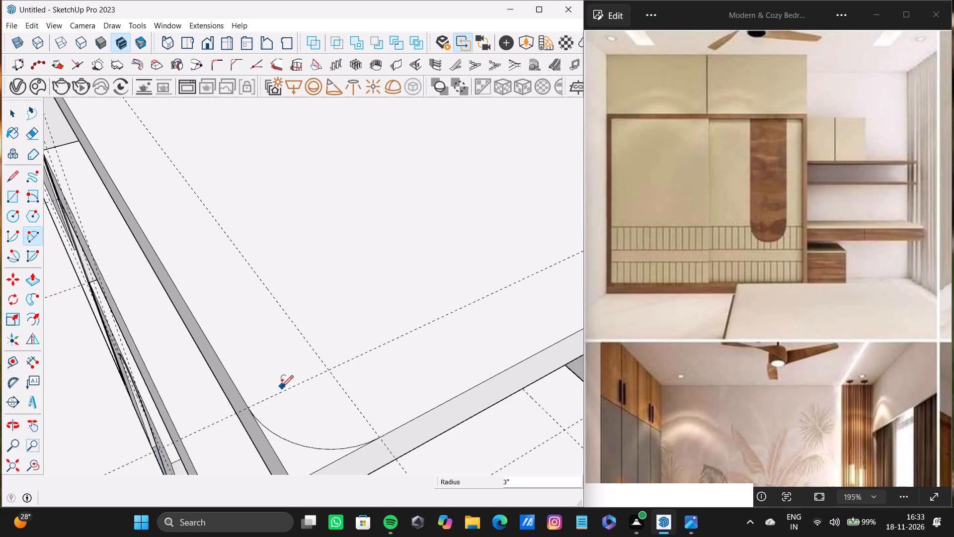
Draw an arc of about 3" radius across the back corner of the lower shelf's free end, between the guide endpoints.
scroll(292, 376, "down", 8)
middle_click_drag(494, 370, 286, 439, "shift")
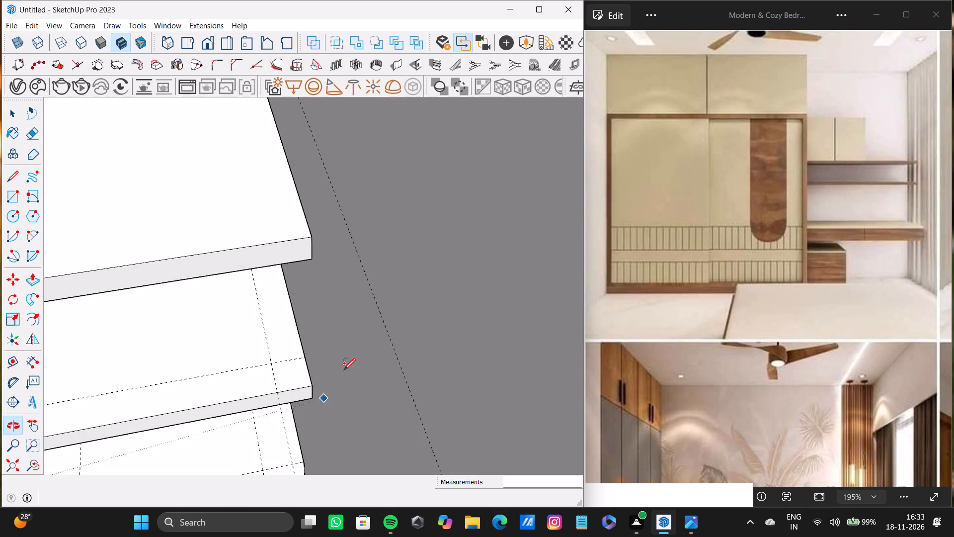
scroll(345, 364, "up", 4)
scroll(269, 389, "up", 2)
left_click(253, 402)
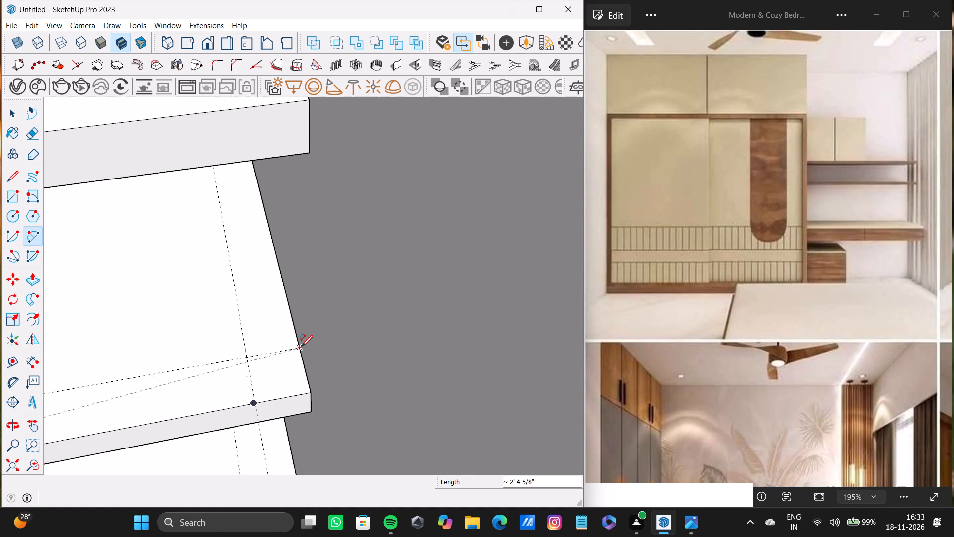
key("space")
key("a")
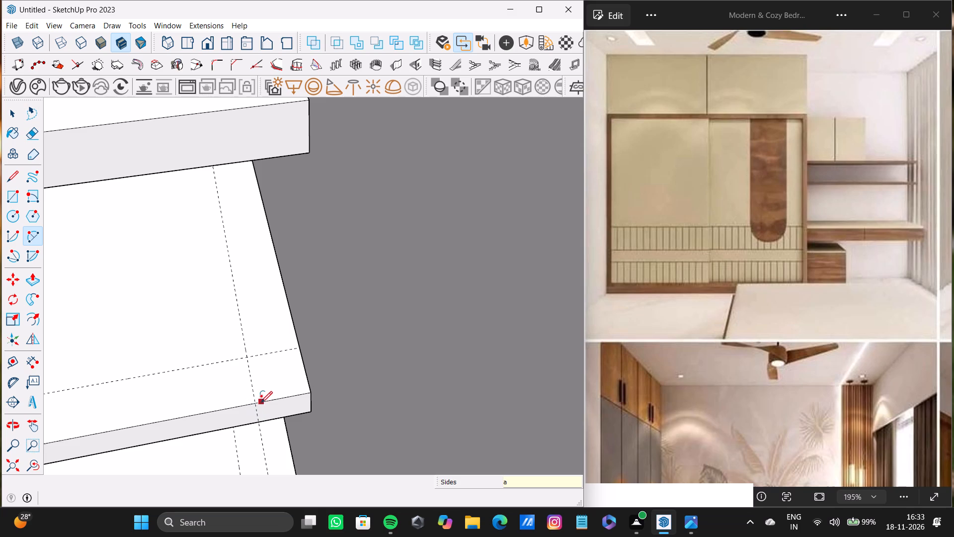
left_click(256, 401)
left_click(297, 348)
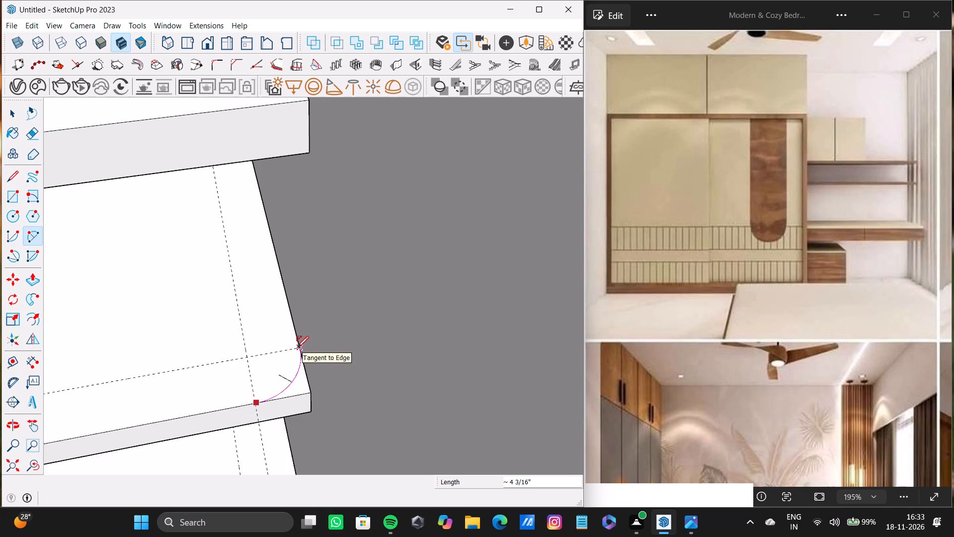
left_click(290, 388)
Push the lower shelf's front corner face outside the arc down 2", through the full thickness, to round the corner.
scroll(163, 365, "down", 8)
middle_click_drag(169, 371, 575, 314, "shift")
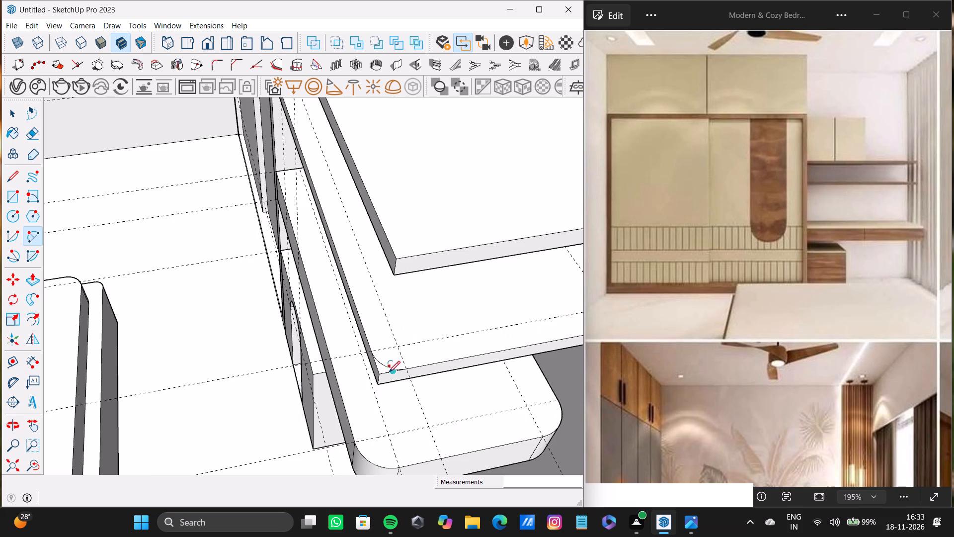
key("space")
left_click(380, 368)
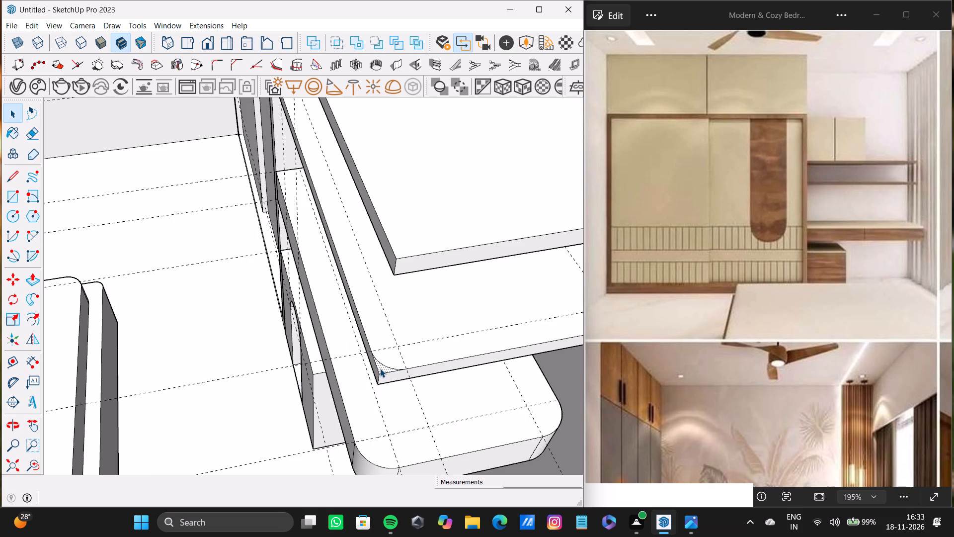
key("p")
left_click_drag(380, 368, 380, 414)
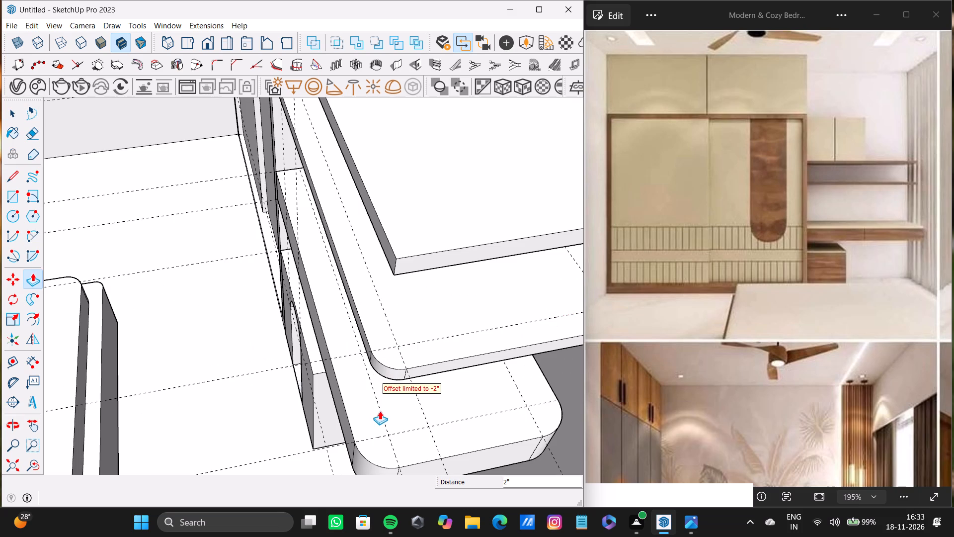
Push the lower shelf's back corner face outside the arc down 2", through the full thickness, to round the corner.
scroll(371, 396, "down", 3)
middle_click_drag(401, 380, 341, 381, "shift")
scroll(513, 328, "up", 6)
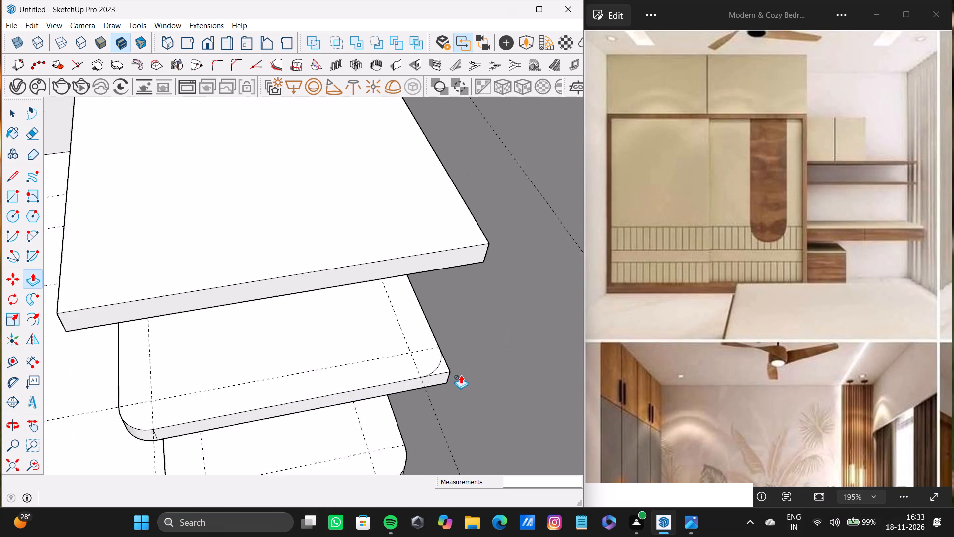
scroll(461, 375, "up", 4)
key("space")
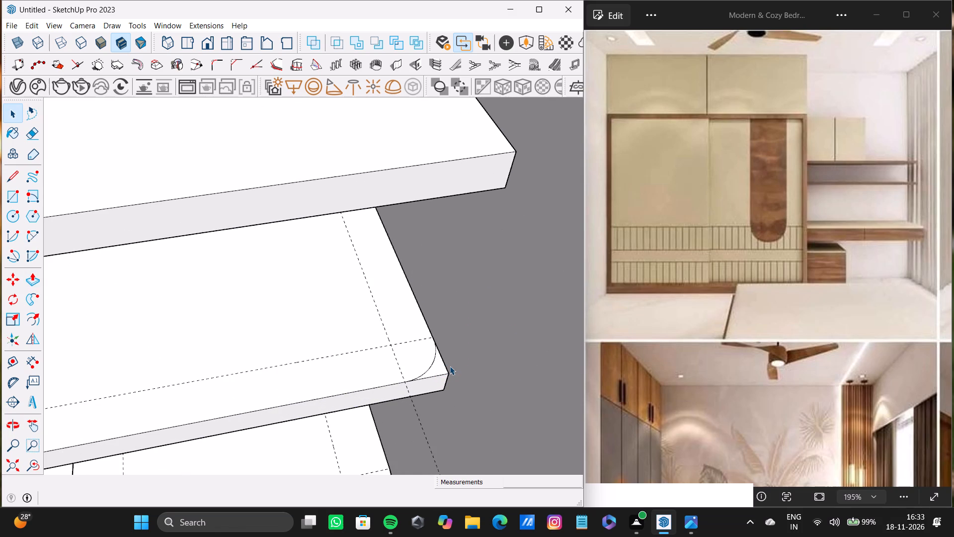
left_click(440, 369)
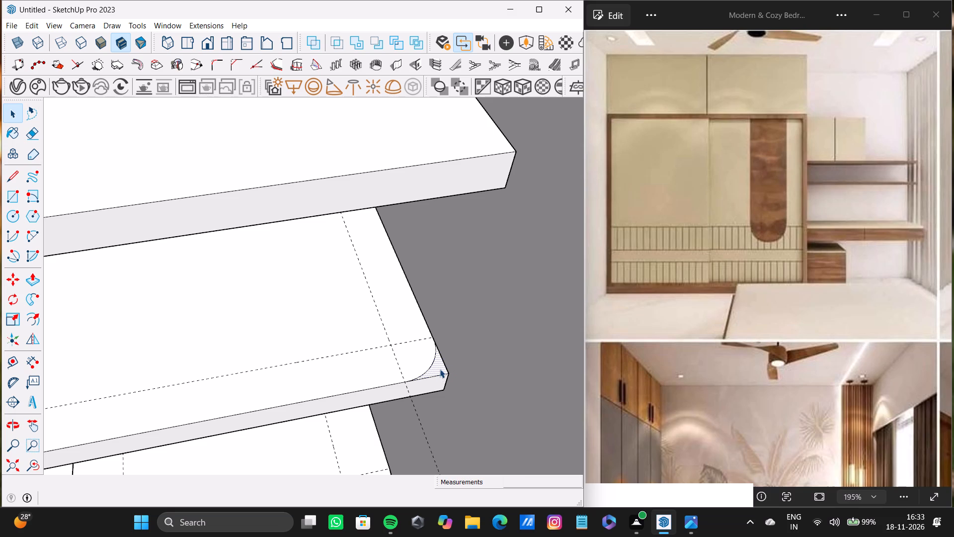
key("p")
left_click_drag(440, 369, 440, 391)
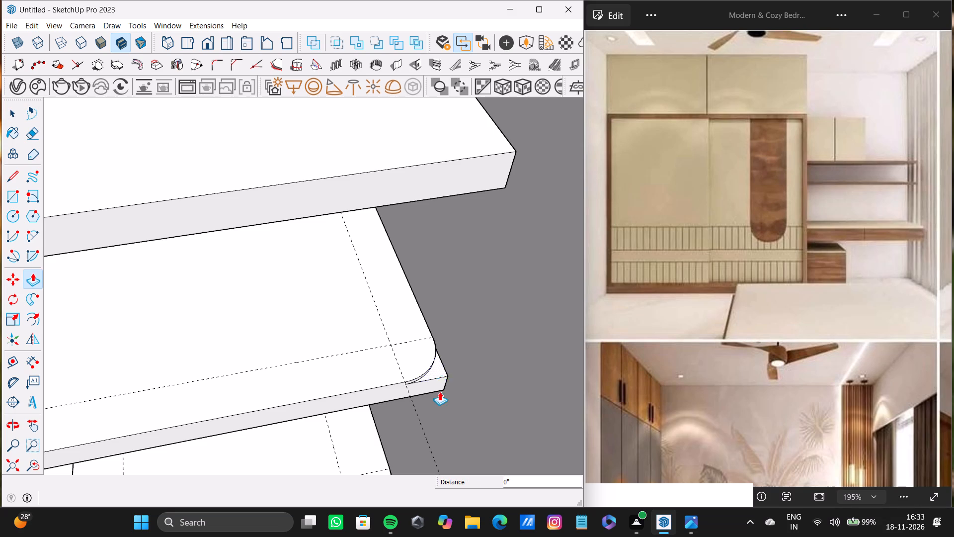
left_click_drag(440, 391, 440, 409)
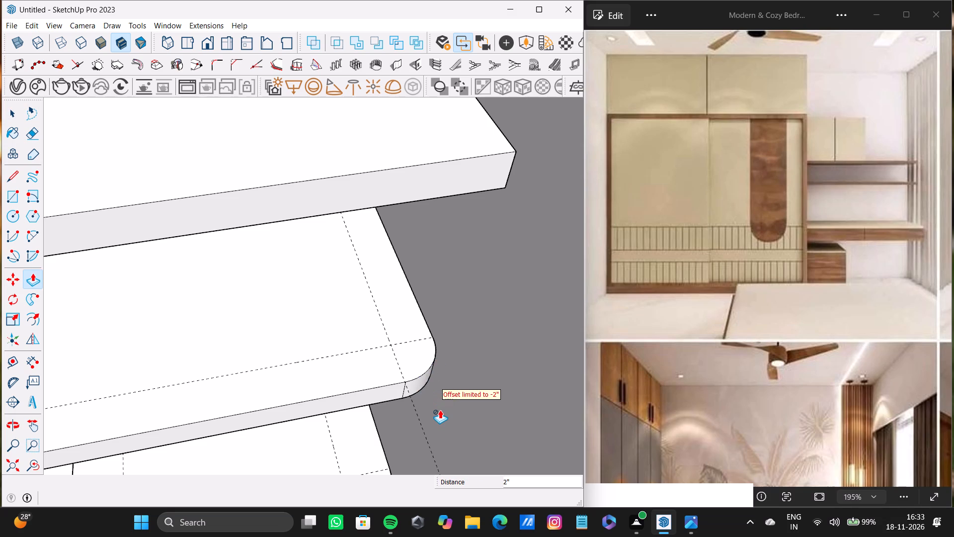
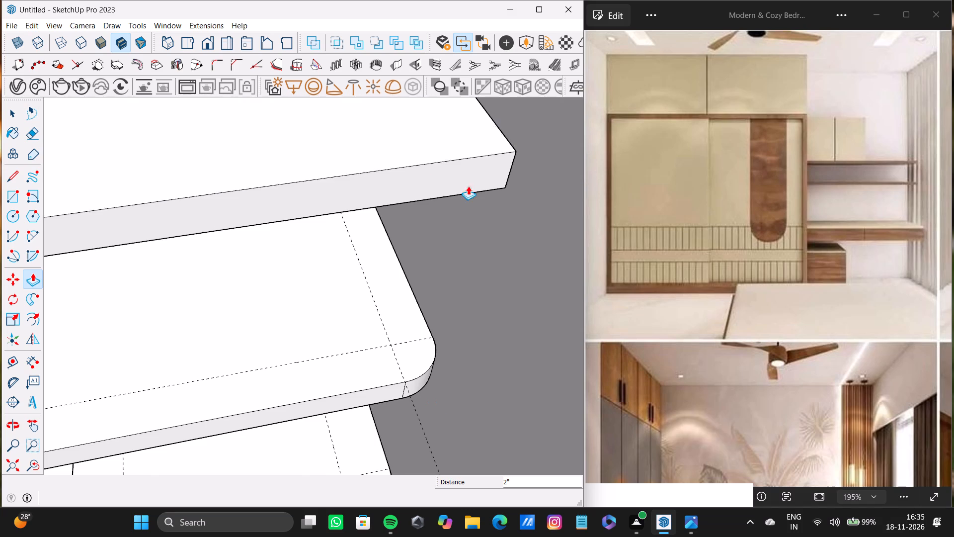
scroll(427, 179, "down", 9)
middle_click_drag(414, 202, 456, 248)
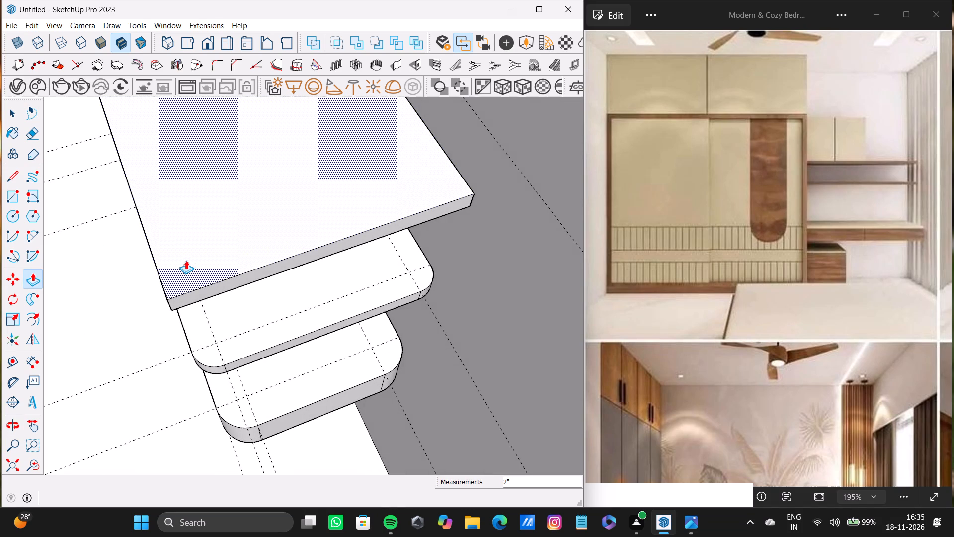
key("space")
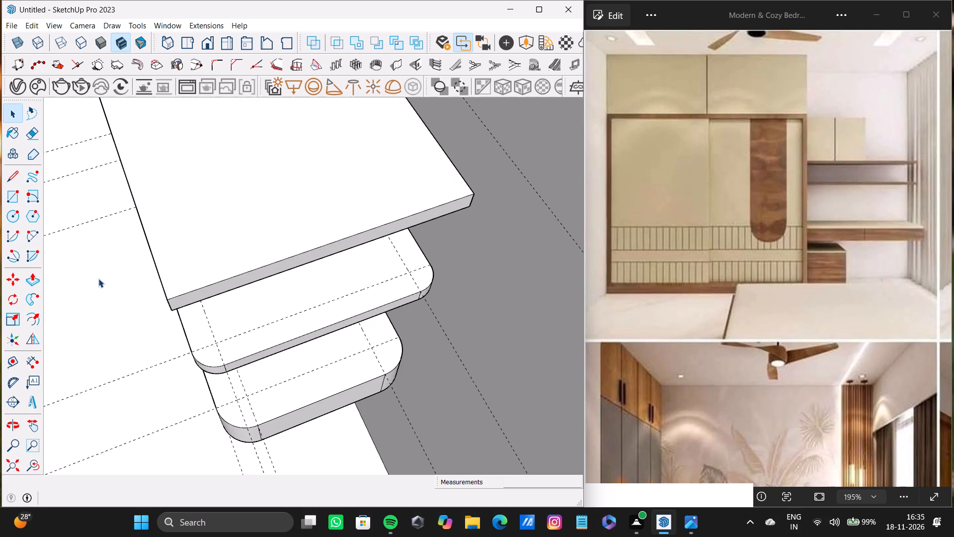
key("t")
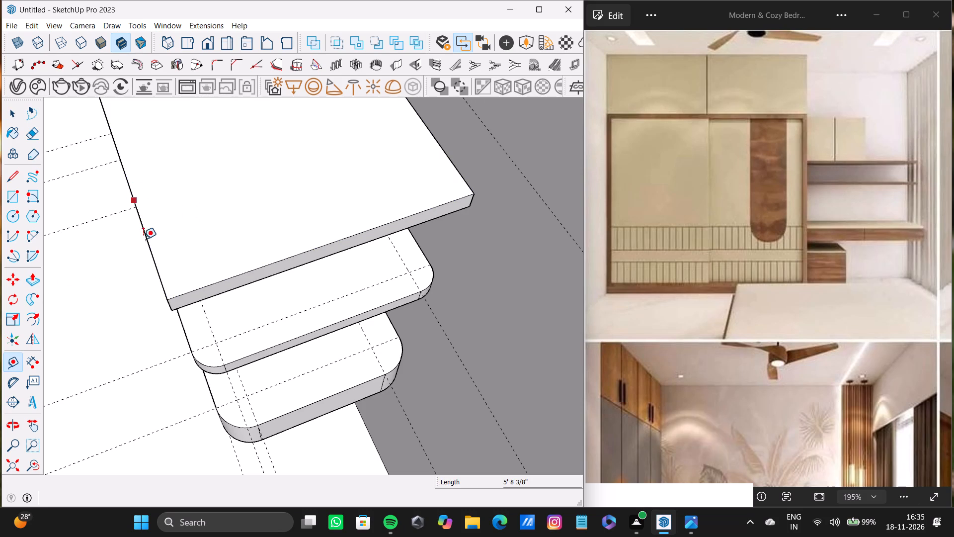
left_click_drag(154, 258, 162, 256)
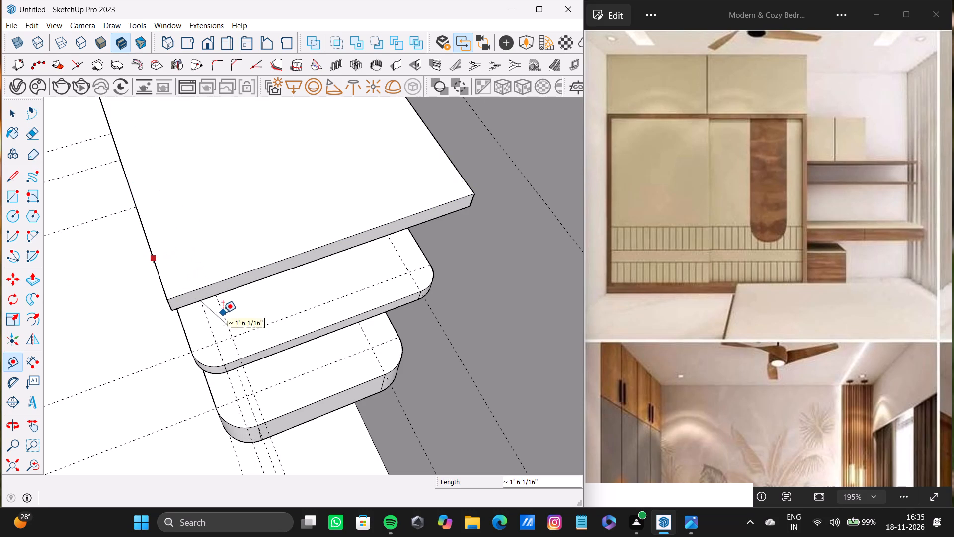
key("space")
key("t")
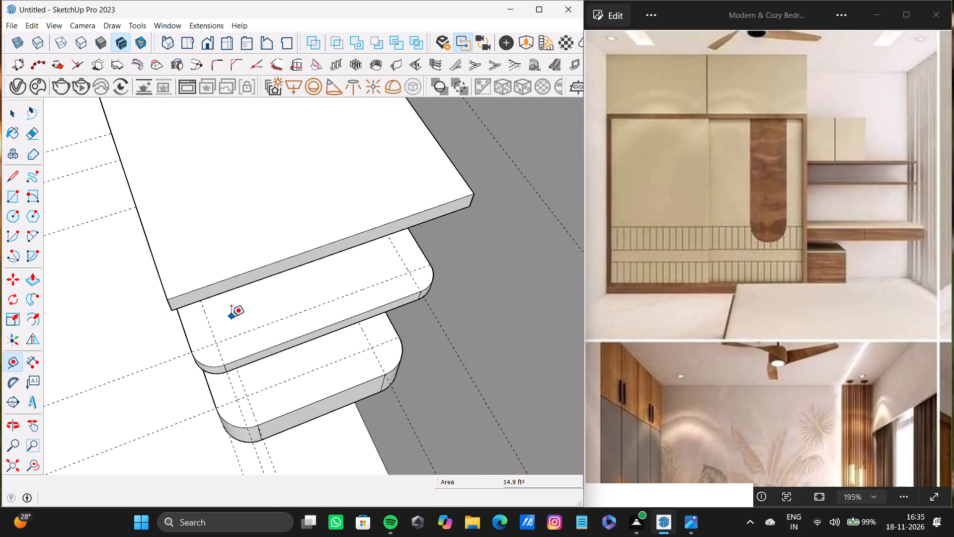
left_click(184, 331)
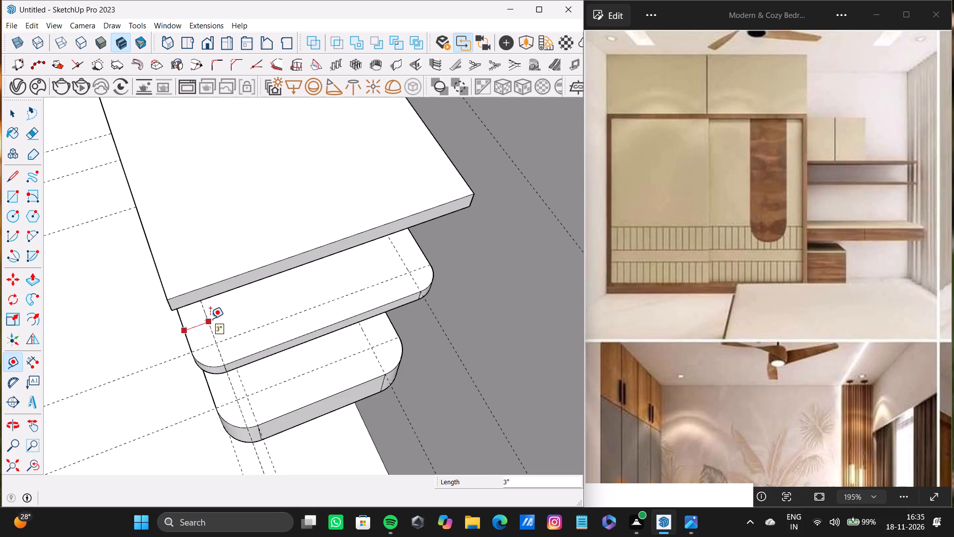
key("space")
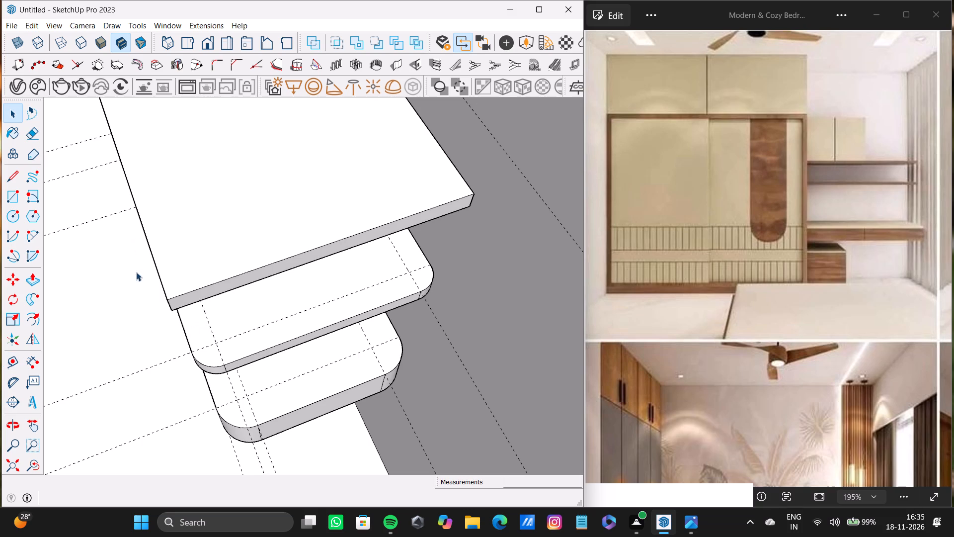
Place a guide line 3" in from the front long edge of the upper shelf, parallel to it.
key("t")
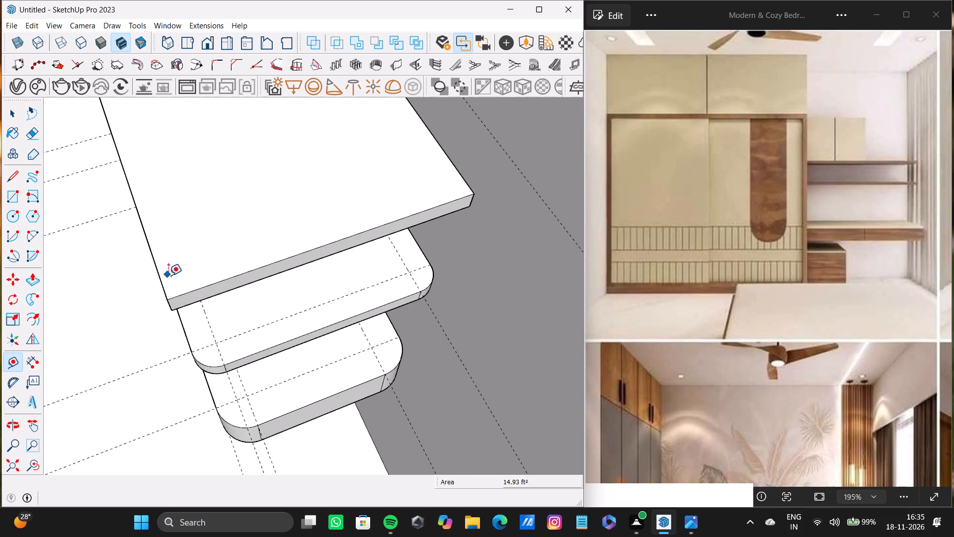
left_click(160, 274)
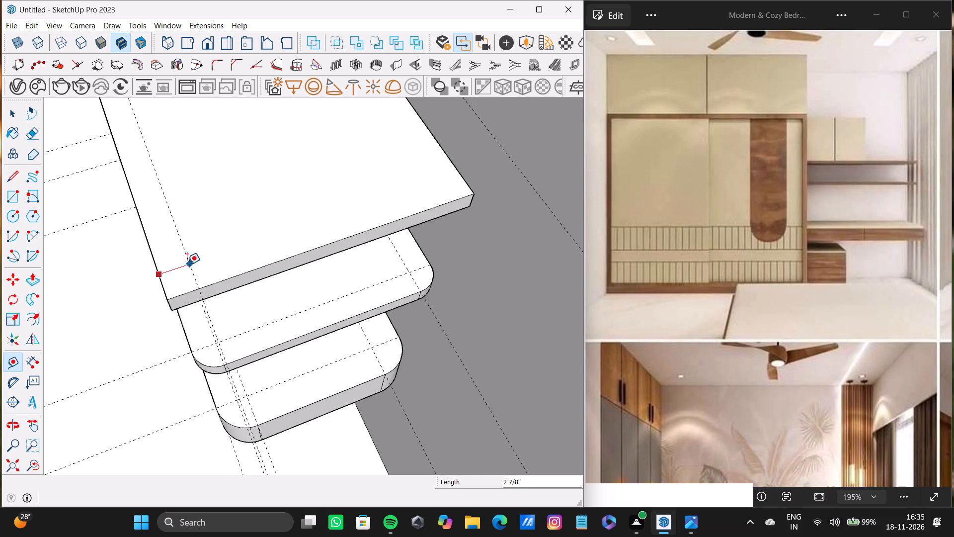
key("3")
key("shift+quotedbl")
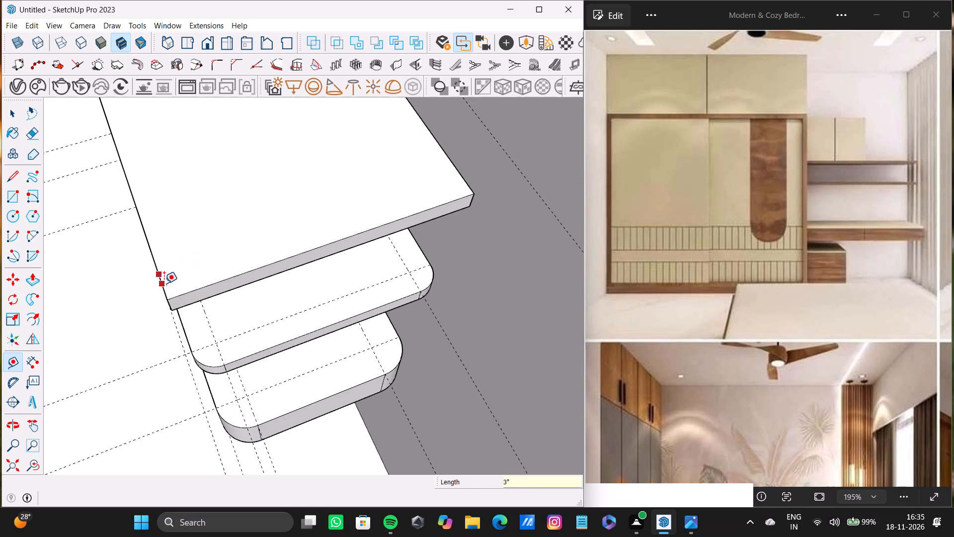
key("Return")
left_click(163, 281)
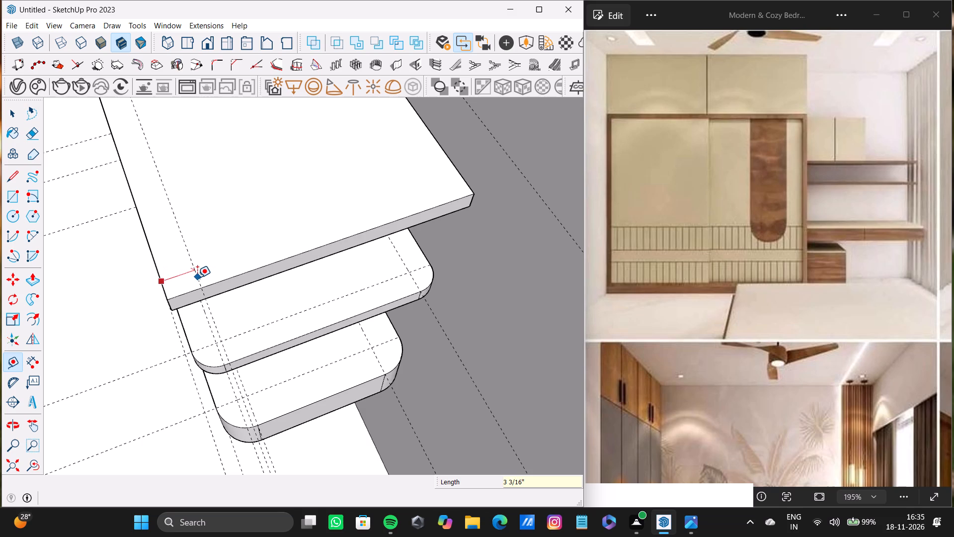
key("3")
key("shift+quotedbl")
key("Return")
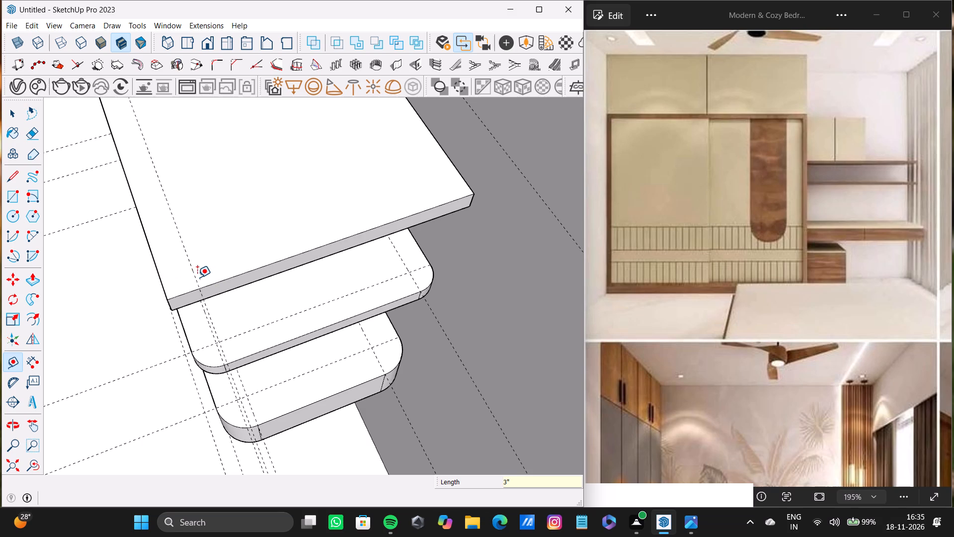
Place guide lines 3" in from the upper shelf's free-end edge and from its back edge along the wall.
left_click(221, 278)
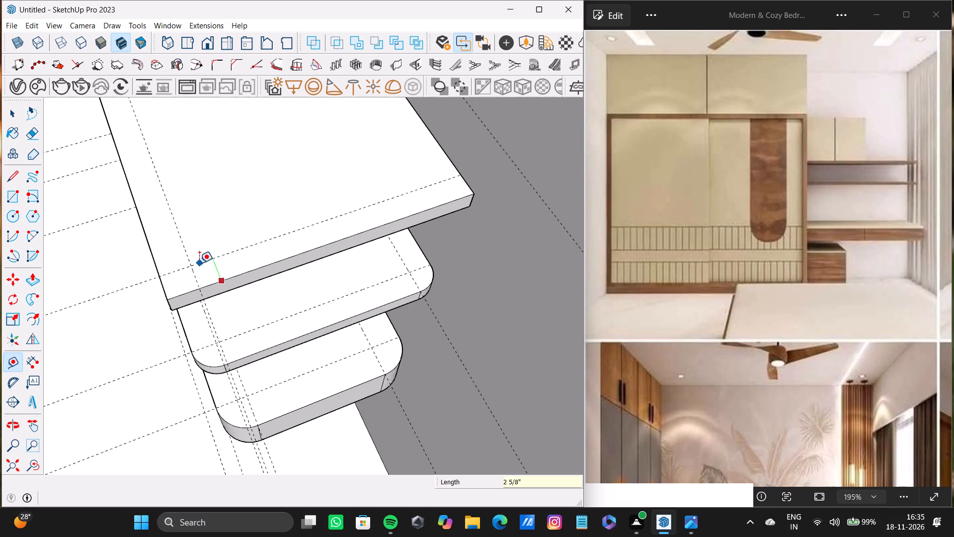
key("3")
key("shift+quotedbl")
key("Return")
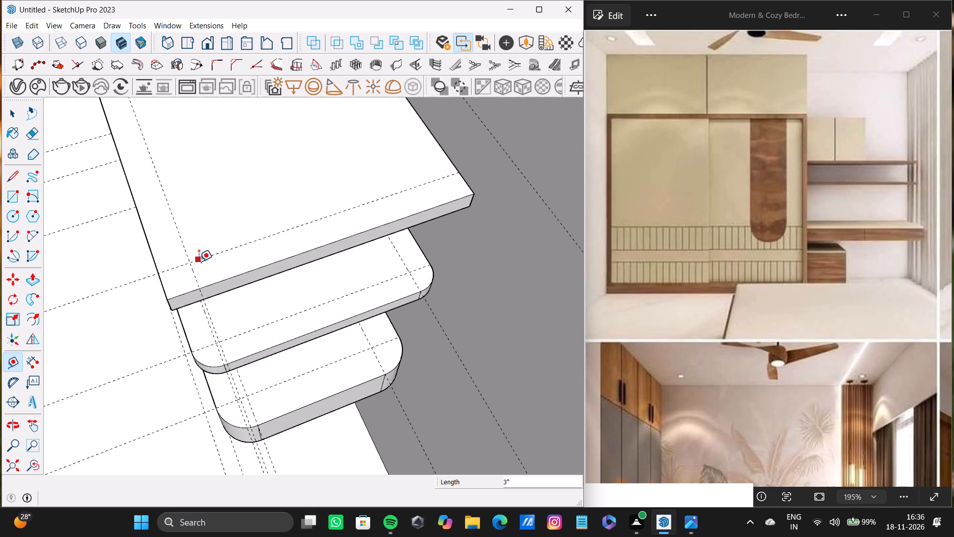
left_click(430, 133)
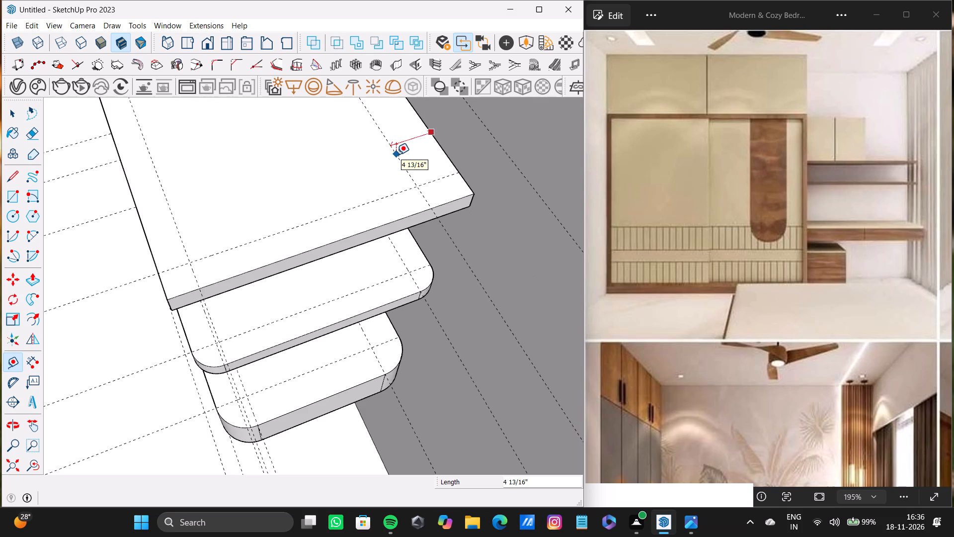
key("3")
key("shift+quotedbl")
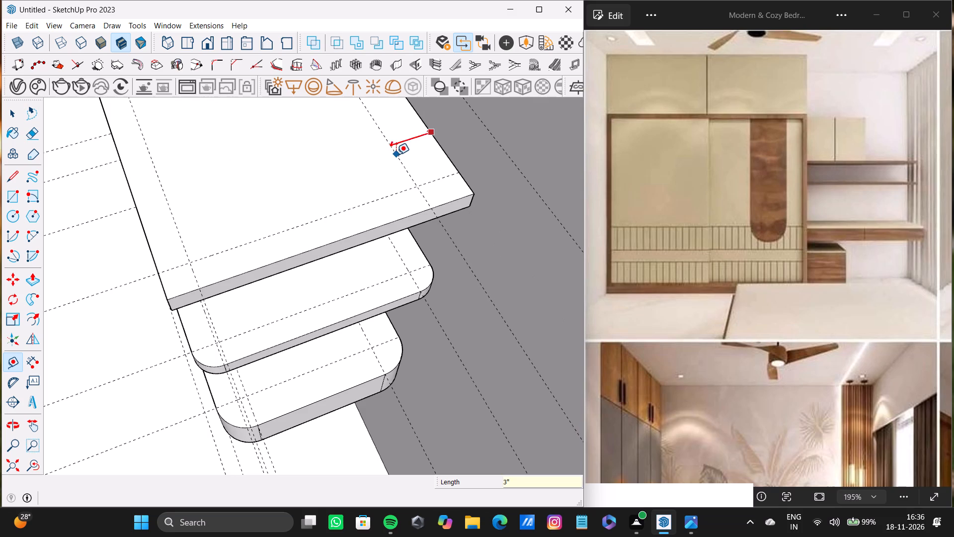
key("Return")
key("space")
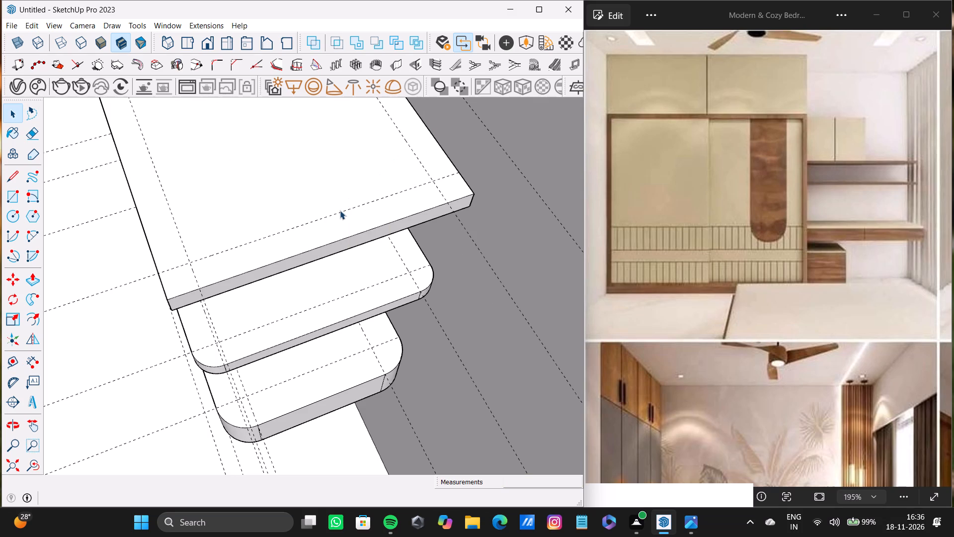
Draw a 3" radius arc across the front corner of the upper shelf's free end, between the guide endpoints.
type("a")
scroll(167, 274, "up", 3)
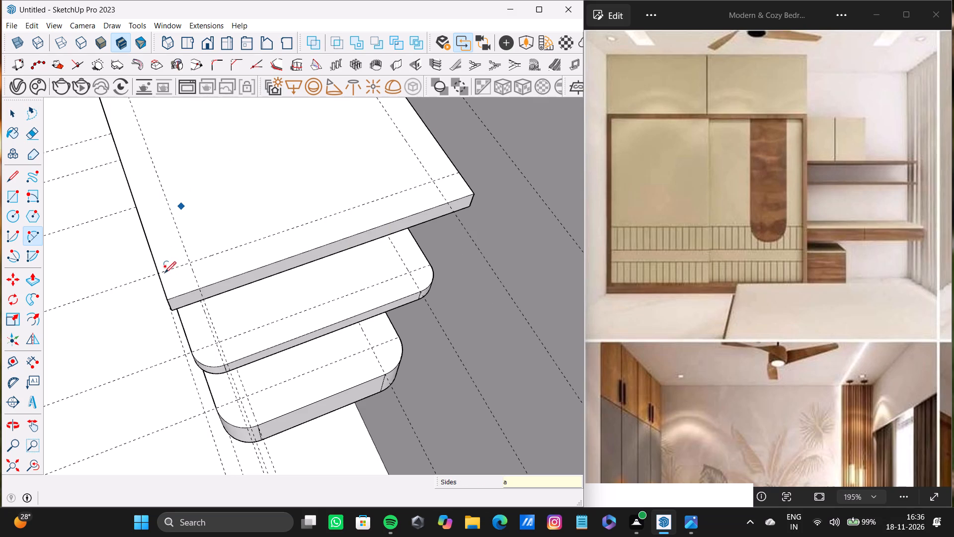
scroll(164, 273, "up", 10)
left_click(151, 272)
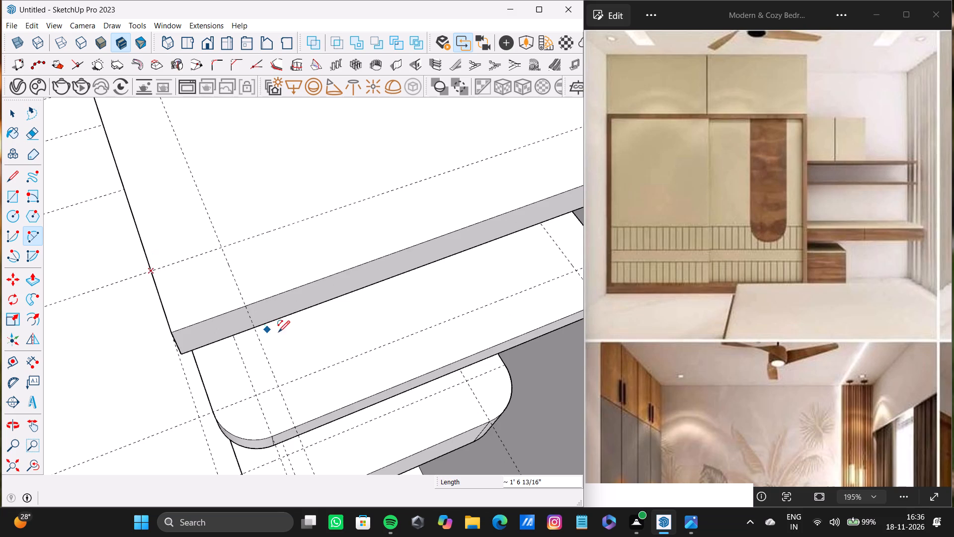
left_click(242, 304)
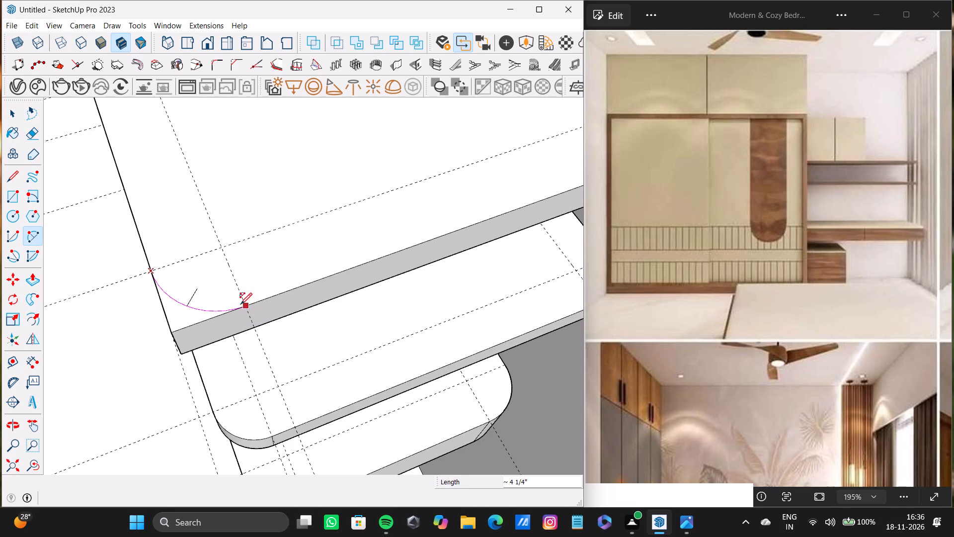
left_click(192, 309)
scroll(185, 297, "down", 9)
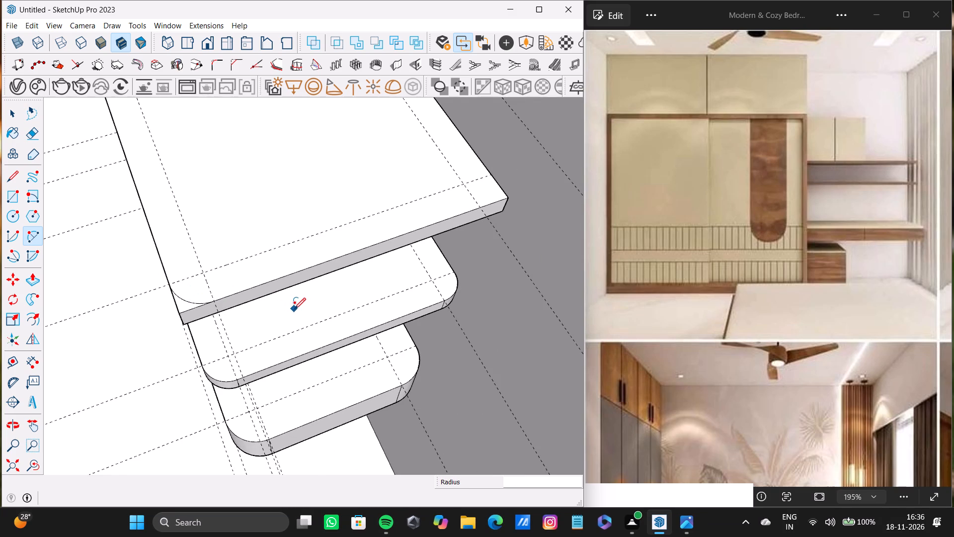
Draw an arc across the back corner of the upper shelf's free end, between the guide endpoints.
middle_click_drag(308, 309, 234, 344, "shift")
scroll(431, 272, "up", 5)
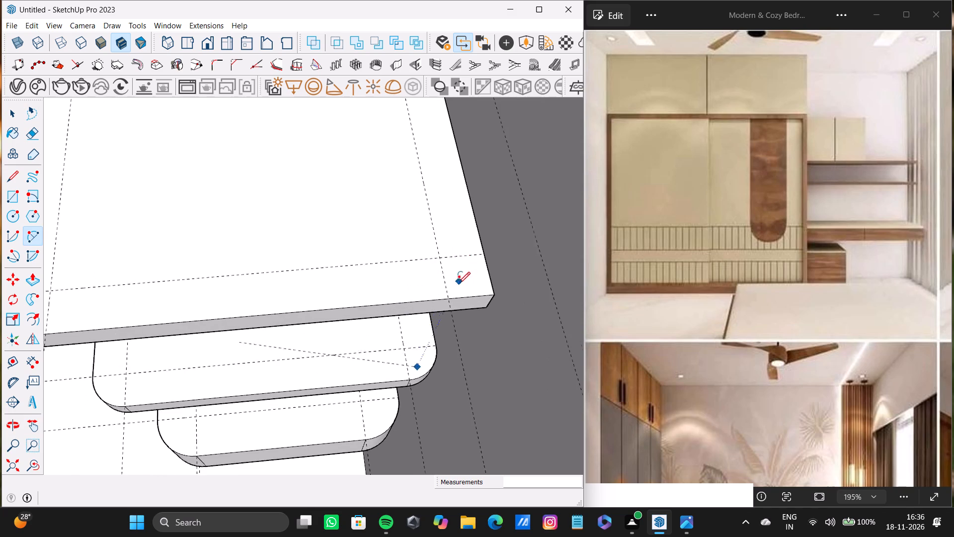
key("space")
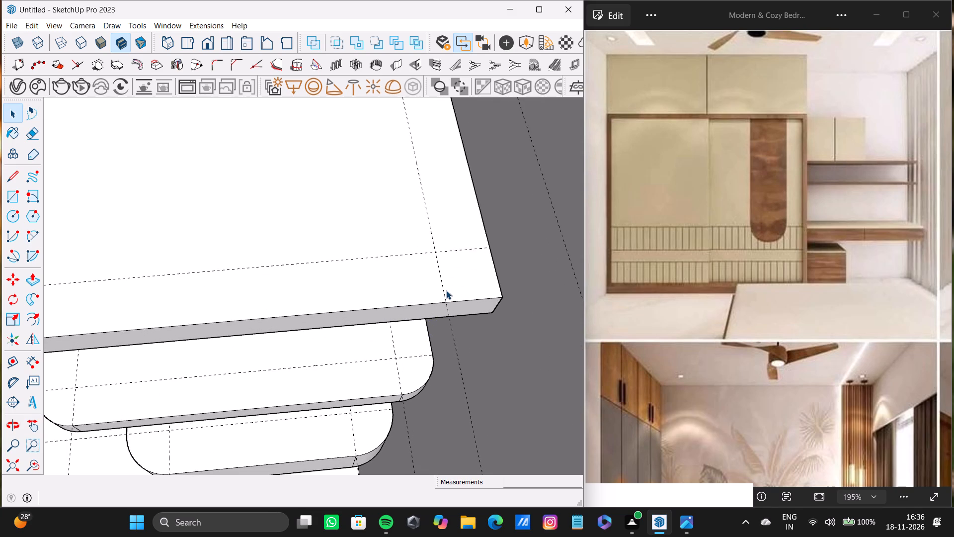
key("a")
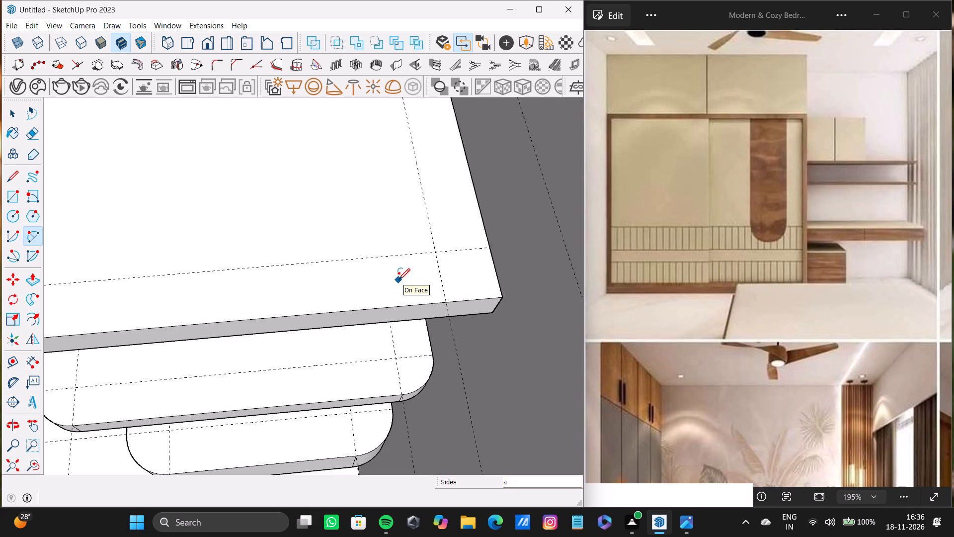
left_click(447, 300)
left_click(493, 247)
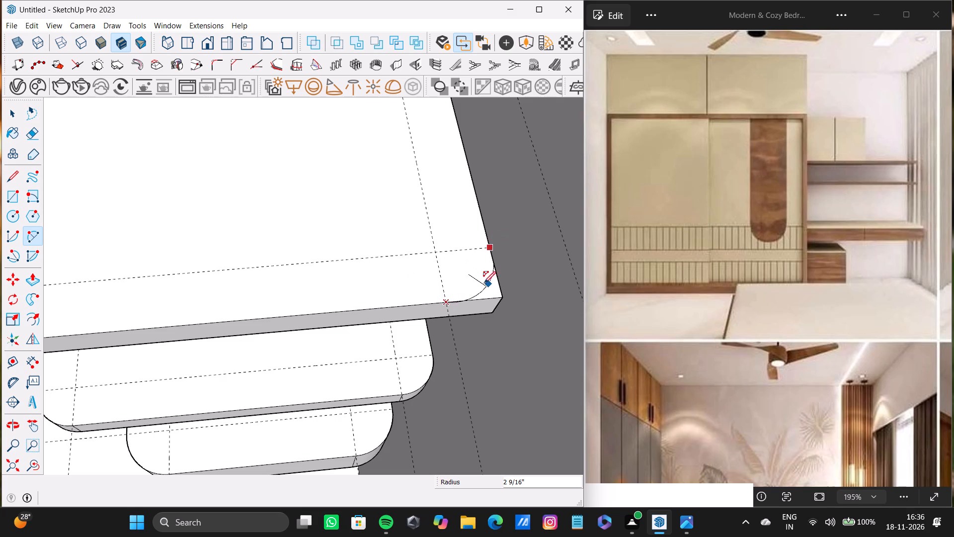
left_click(482, 281)
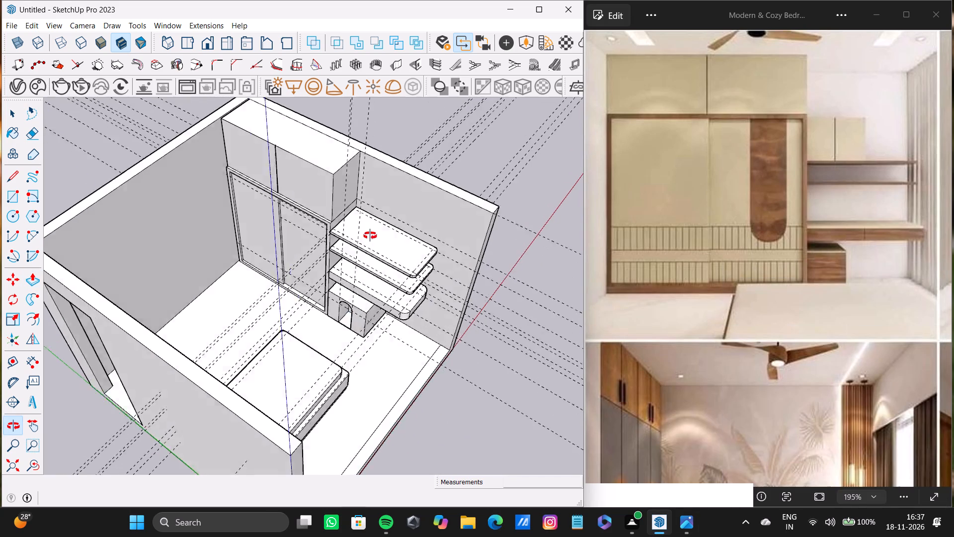
Examine the desk slab and wall shelves beside the wardrobe from several angles.
middle_click_drag(370, 236, 370, 235, "shift")
key("space")
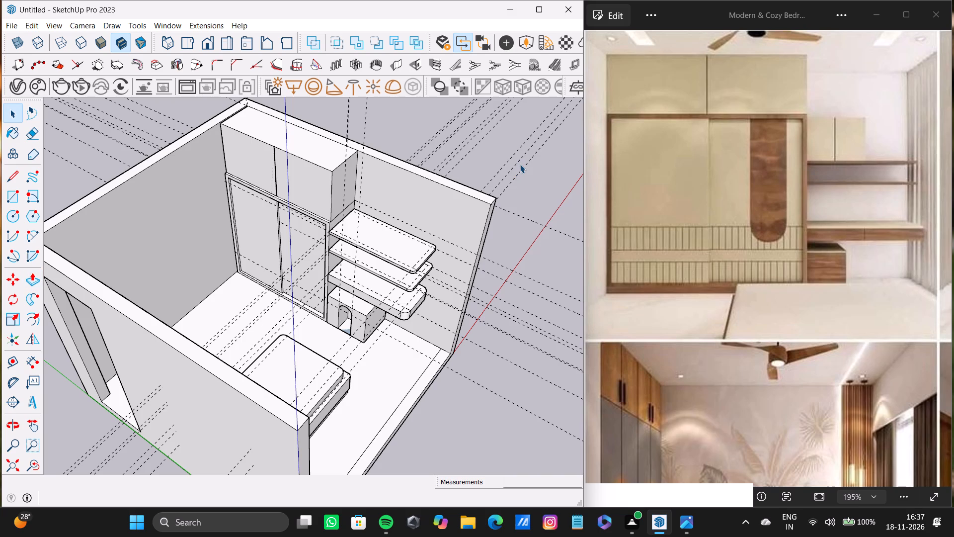
left_click(545, 183)
scroll(389, 216, "down", 4)
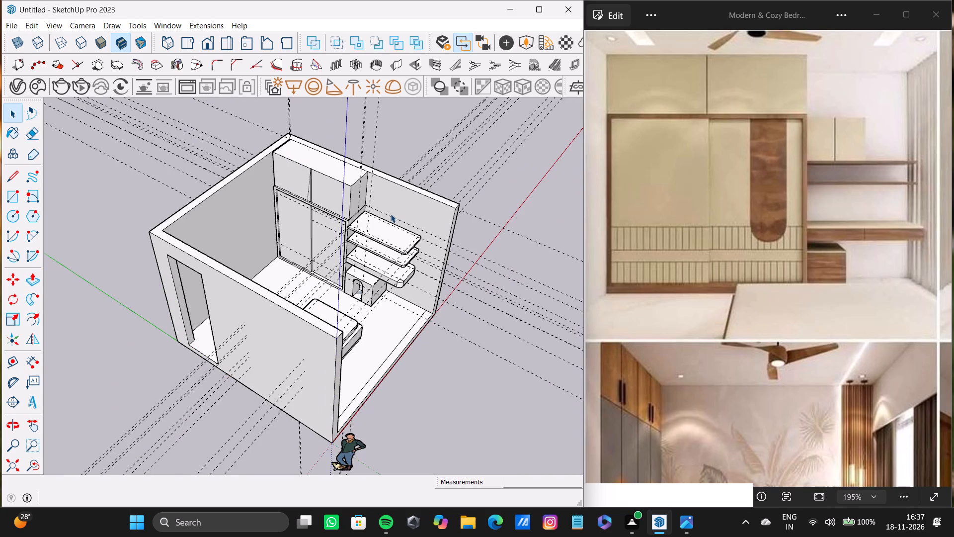
middle_click_drag(391, 210, 383, 196, "shift")
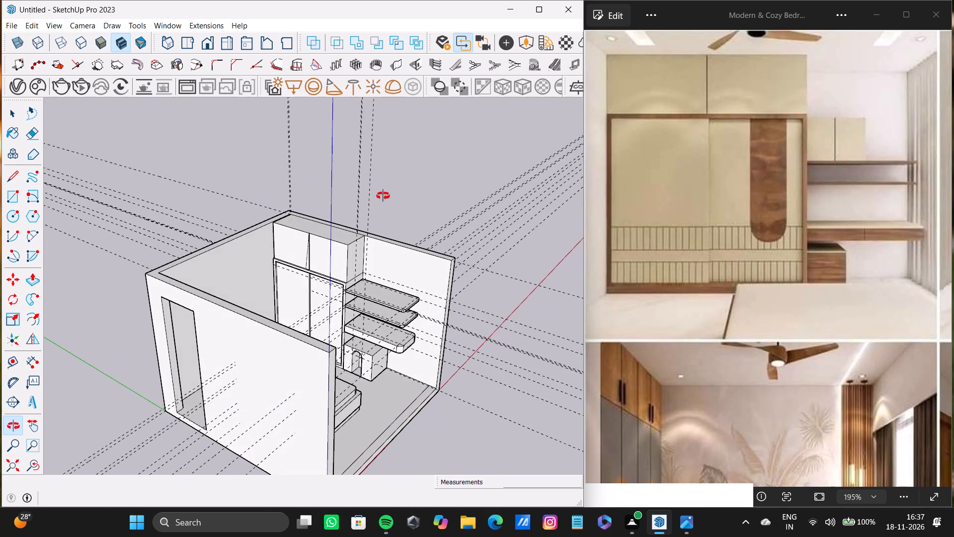
middle_click_drag(383, 196, 382, 187, "shift")
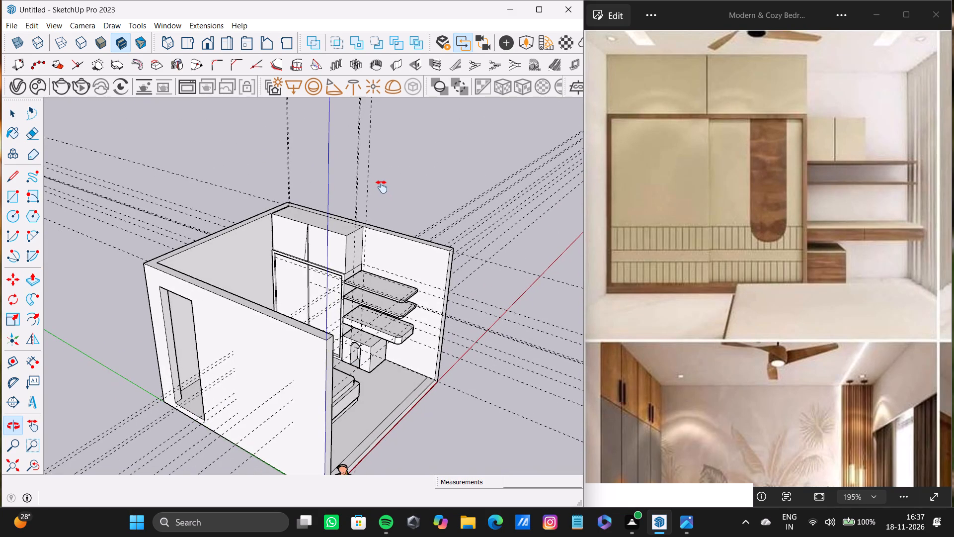
middle_click_drag(382, 187, 468, 223, "shift")
scroll(351, 254, "up", 8)
middle_click_drag(357, 256, 352, 198)
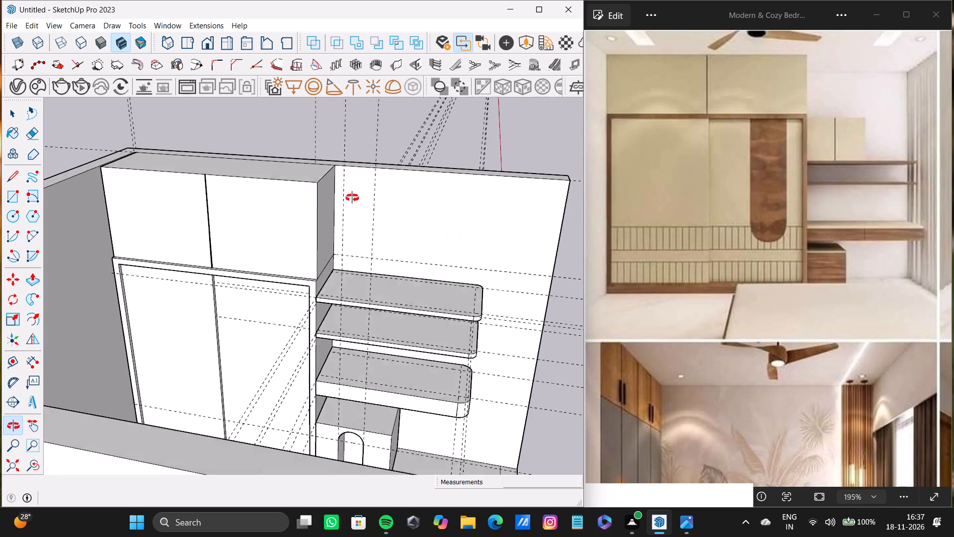
middle_click_drag(352, 198, 154, 253)
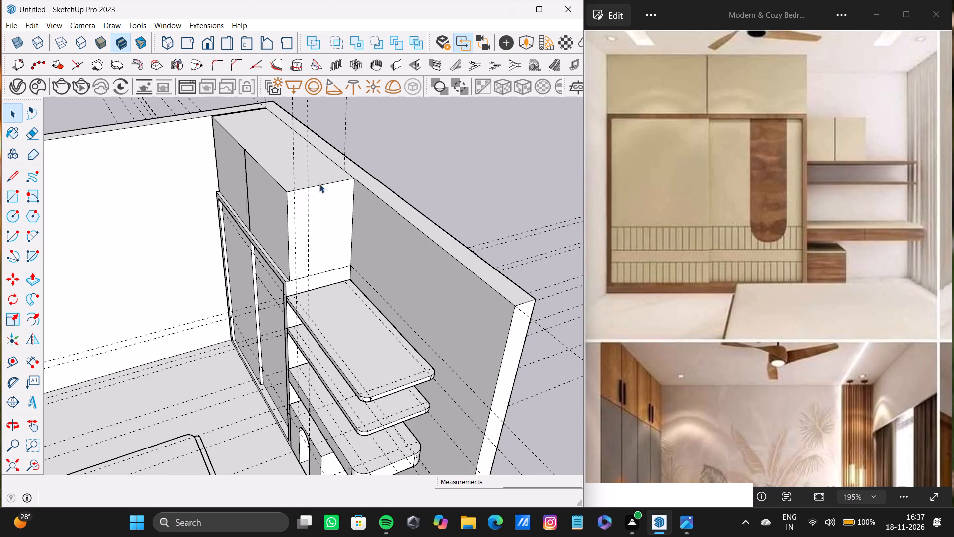
Draw a rectangle about 2' 7" by 1' 4" on top of the upper shelf, from its wardrobe-side front corner to its back edge.
left_click(10, 196)
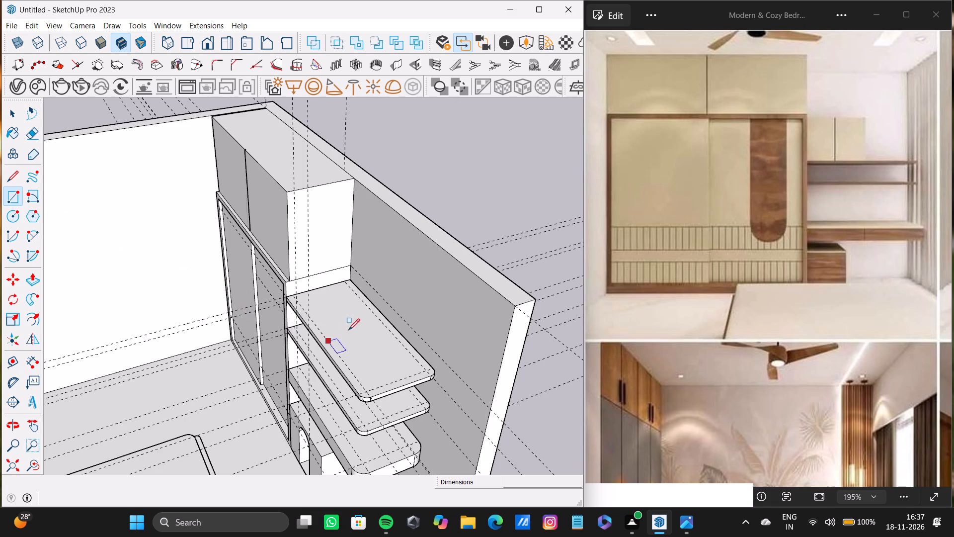
scroll(279, 300, "up", 8)
left_click(292, 296)
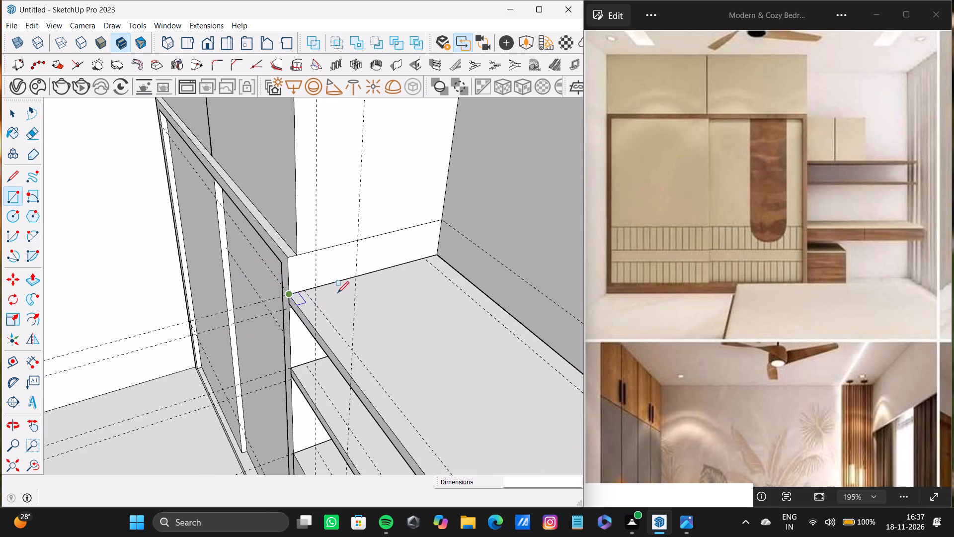
scroll(522, 365, "down", 3)
middle_click_drag(523, 359, 413, 311, "shift")
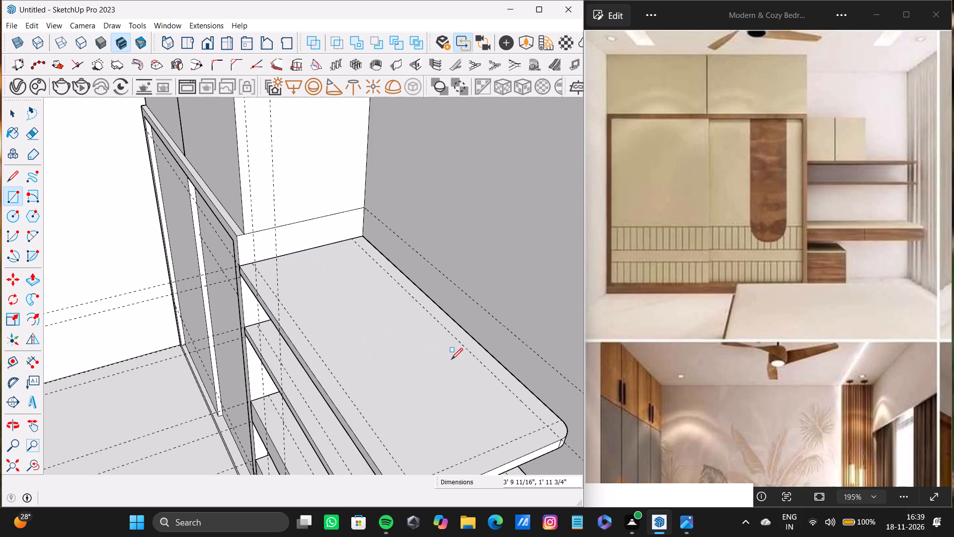
scroll(451, 361, "down", 6)
middle_click_drag(450, 359, 500, 414)
scroll(453, 299, "up", 6)
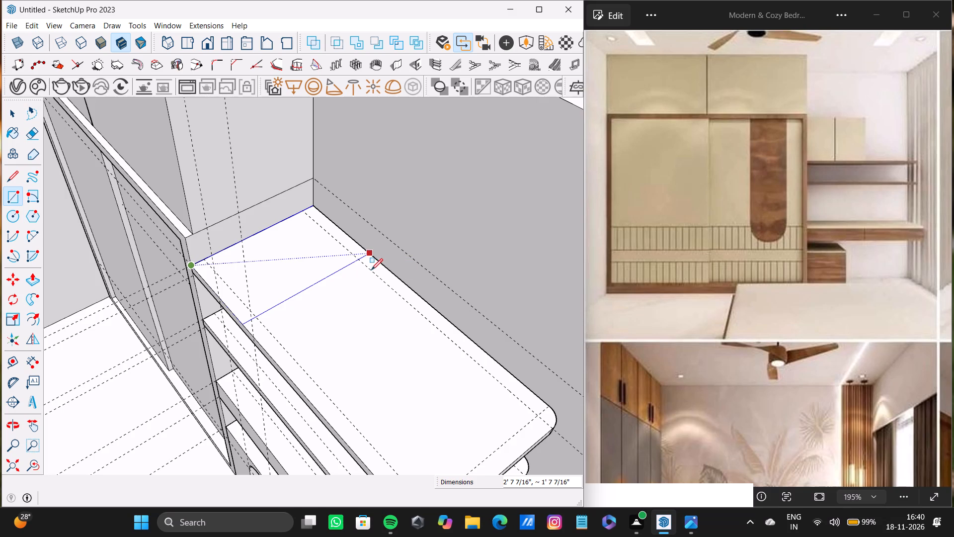
left_click(358, 246)
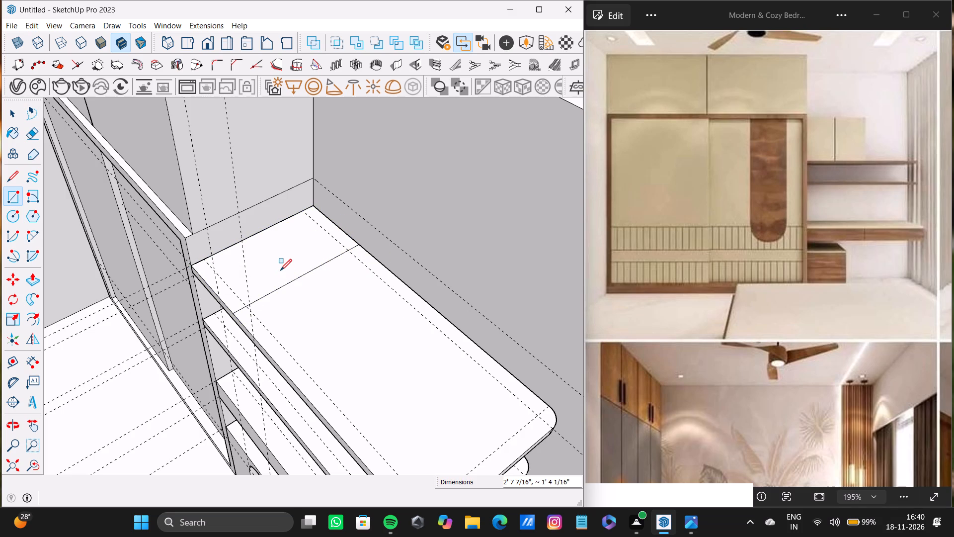
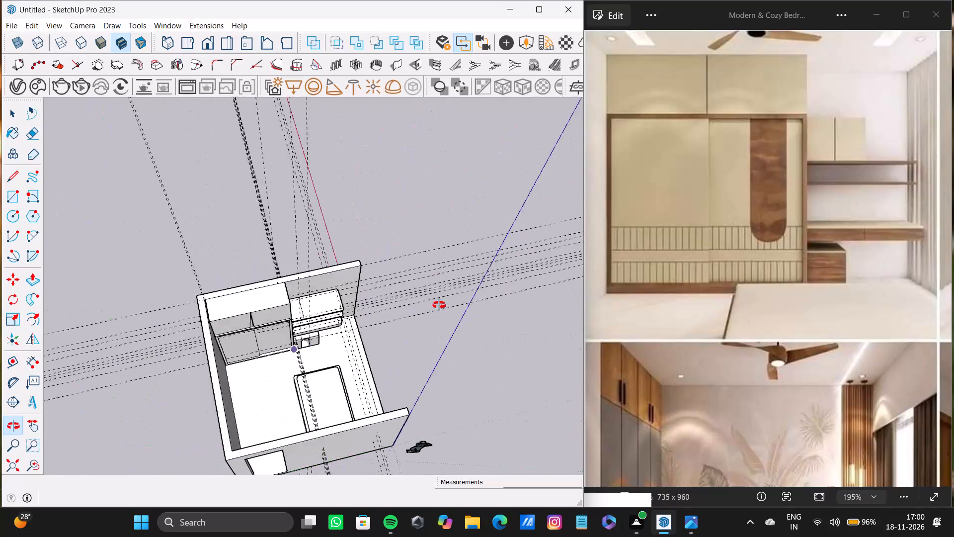
Examine the bed, wardrobe, desk and wall shelves from several angles inside and outside the room.
scroll(269, 278, "up", 4)
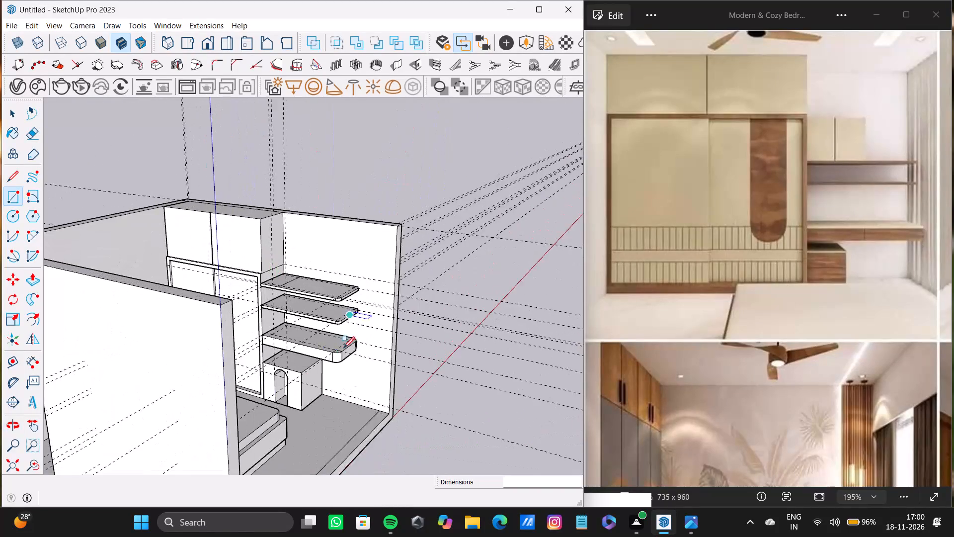
scroll(343, 348, "up", 6)
middle_click_drag(310, 305, 162, 313)
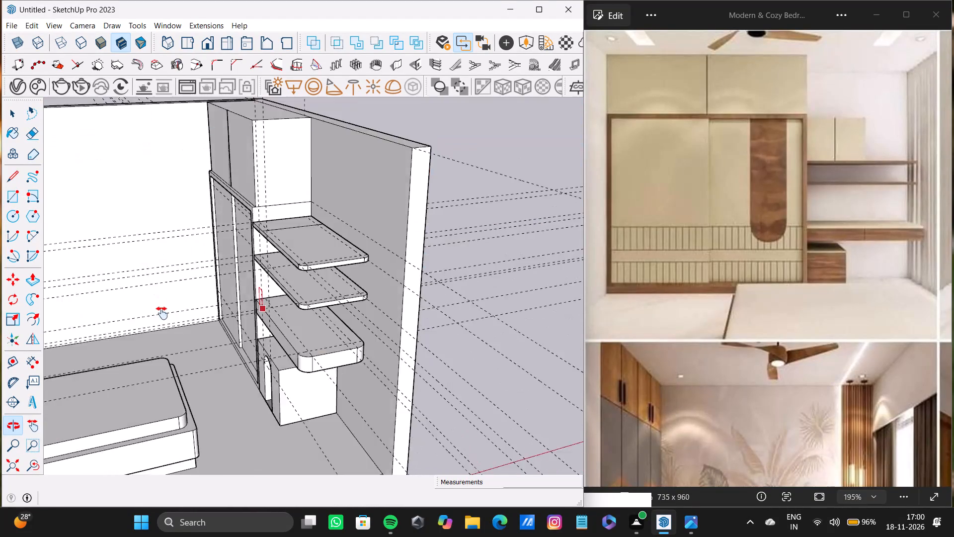
middle_click_drag(162, 313, 0, 177)
scroll(174, 292, "down", 5)
middle_click_drag(179, 309, 472, 407, "shift")
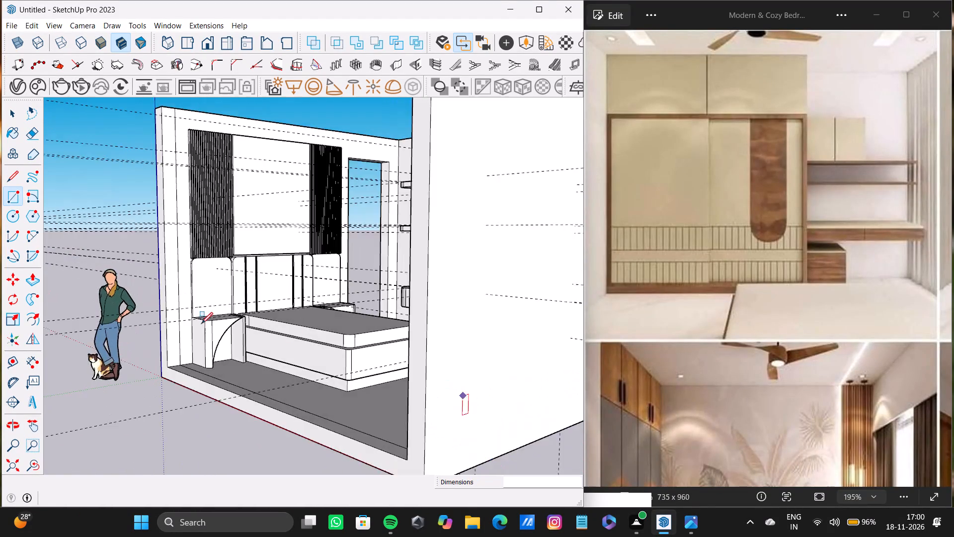
scroll(201, 323, "up", 9)
middle_click_drag(222, 297, 192, 393)
scroll(192, 393, "down", 5)
middle_click_drag(174, 371, 274, 353, "shift")
scroll(274, 353, "down", 4, "shift")
middle_click_drag(272, 351, 333, 323, "shift")
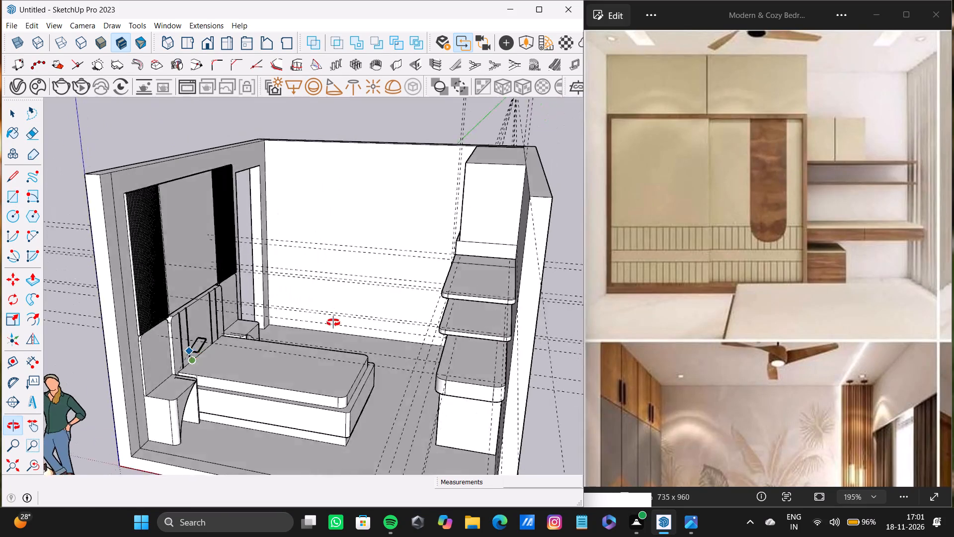
middle_click_drag(333, 323, 336, 406, "shift")
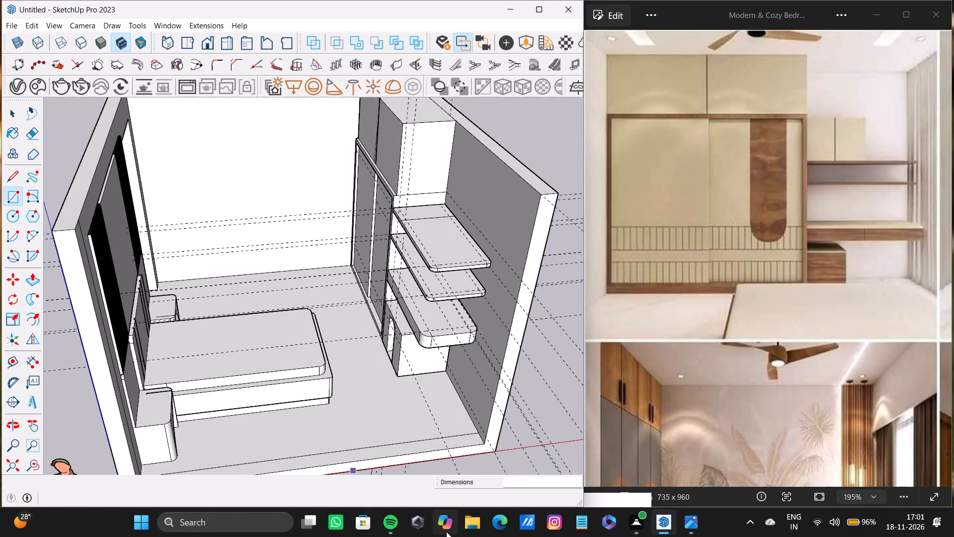
scroll(309, 306, "up", 6)
middle_click_drag(373, 339, 373, 375, "shift")
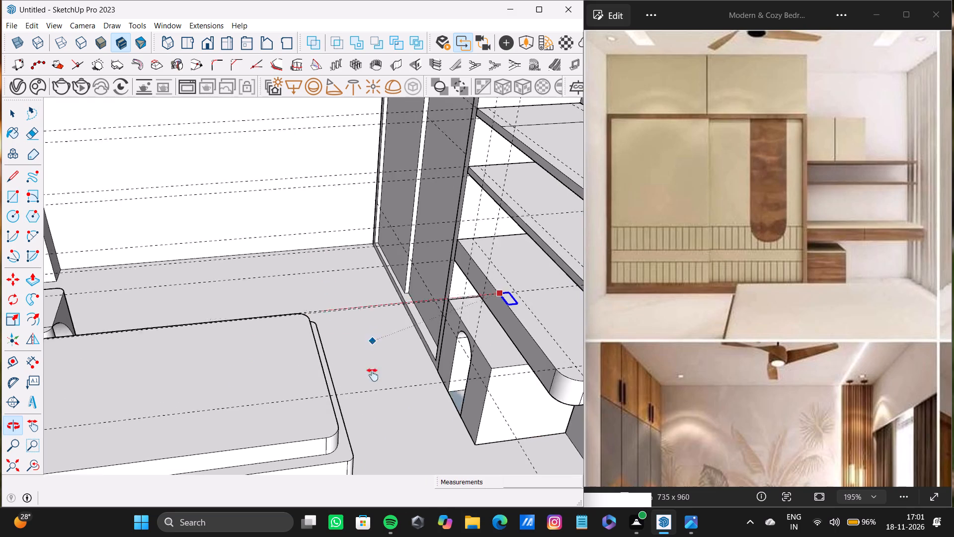
middle_click_drag(373, 375, 368, 449, "shift")
scroll(338, 378, "down", 8)
middle_click(337, 370, "shift")
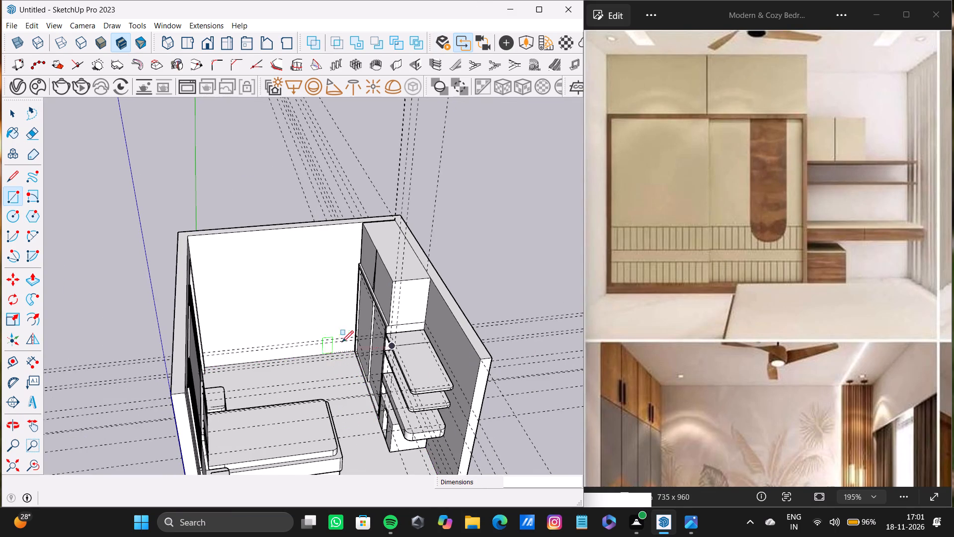
scroll(345, 342, "up", 5)
middle_click_drag(342, 348, 513, 374)
scroll(393, 327, "up", 8)
middle_click_drag(300, 328, 455, 341)
scroll(351, 333, "down", 4)
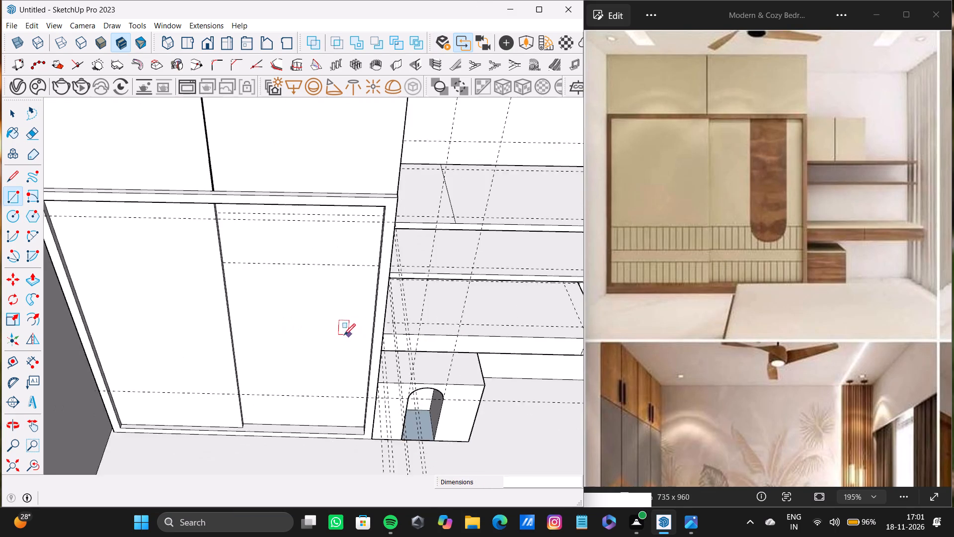
middle_click_drag(344, 335, 431, 422, "shift")
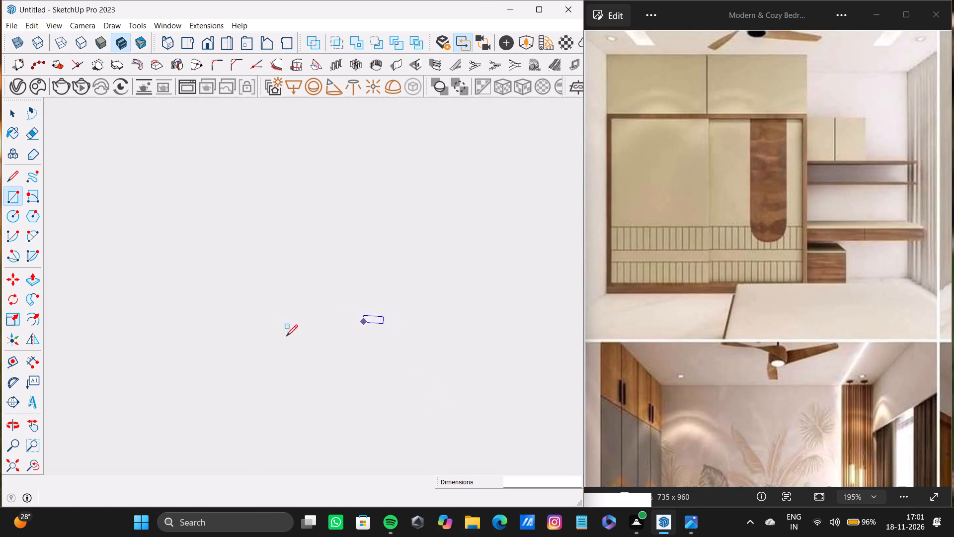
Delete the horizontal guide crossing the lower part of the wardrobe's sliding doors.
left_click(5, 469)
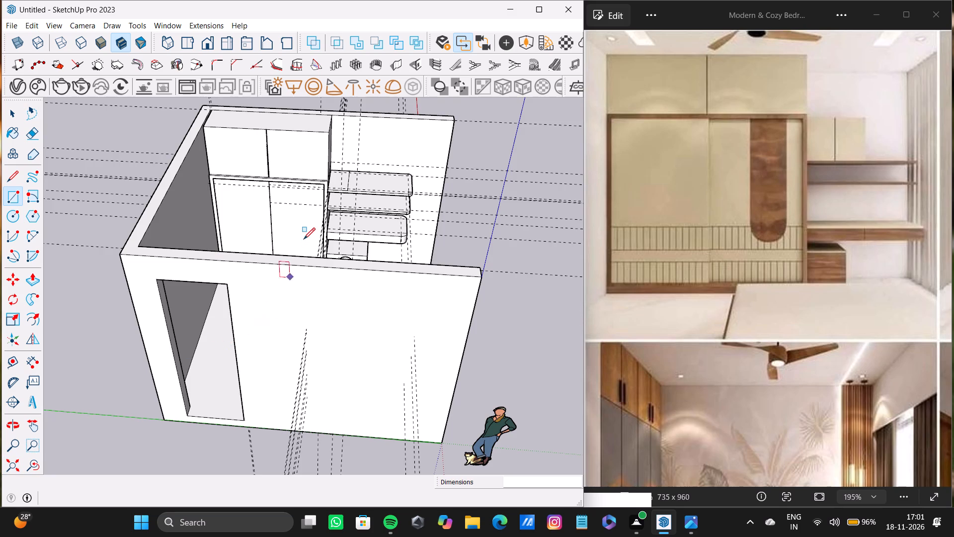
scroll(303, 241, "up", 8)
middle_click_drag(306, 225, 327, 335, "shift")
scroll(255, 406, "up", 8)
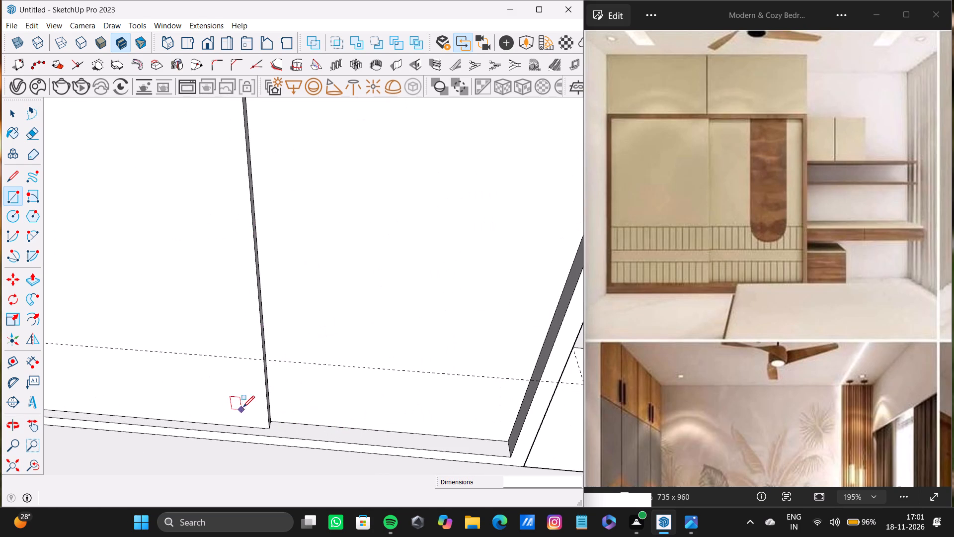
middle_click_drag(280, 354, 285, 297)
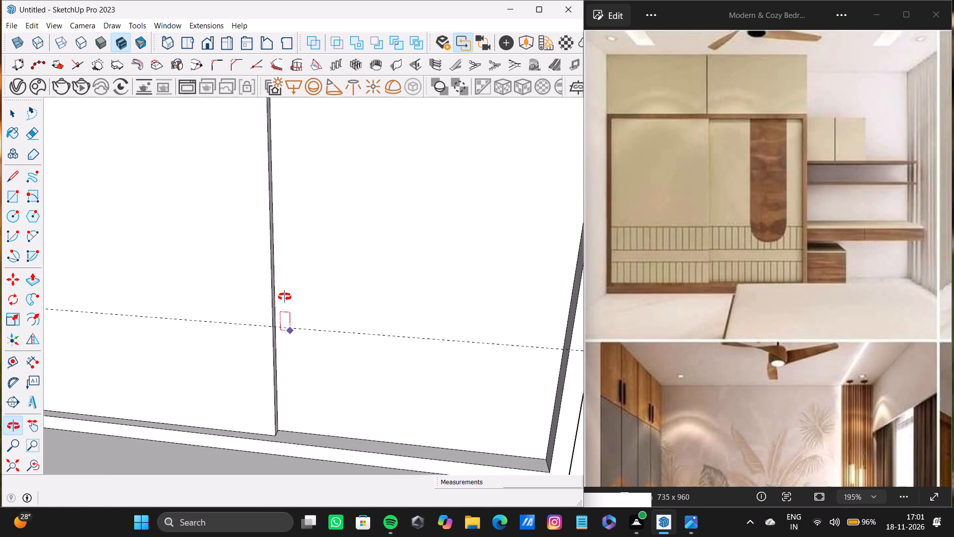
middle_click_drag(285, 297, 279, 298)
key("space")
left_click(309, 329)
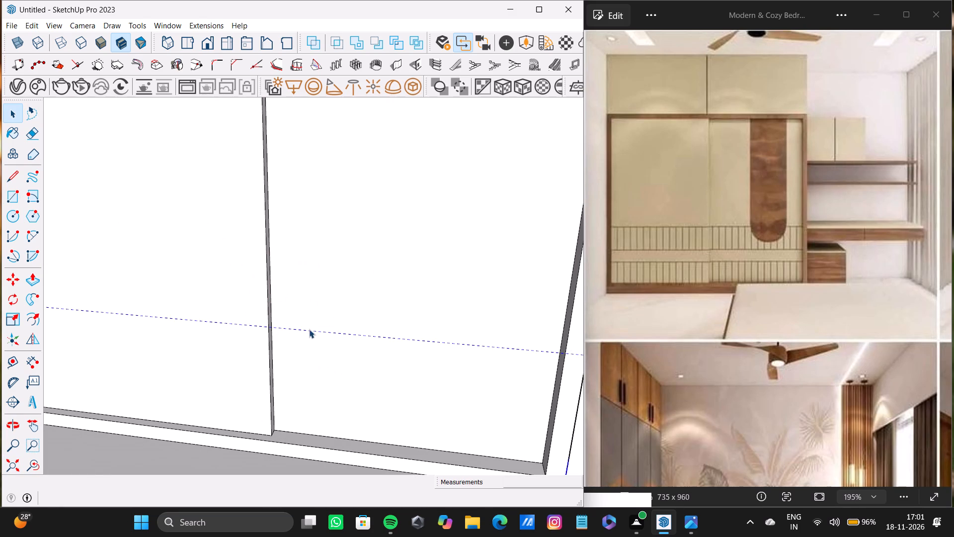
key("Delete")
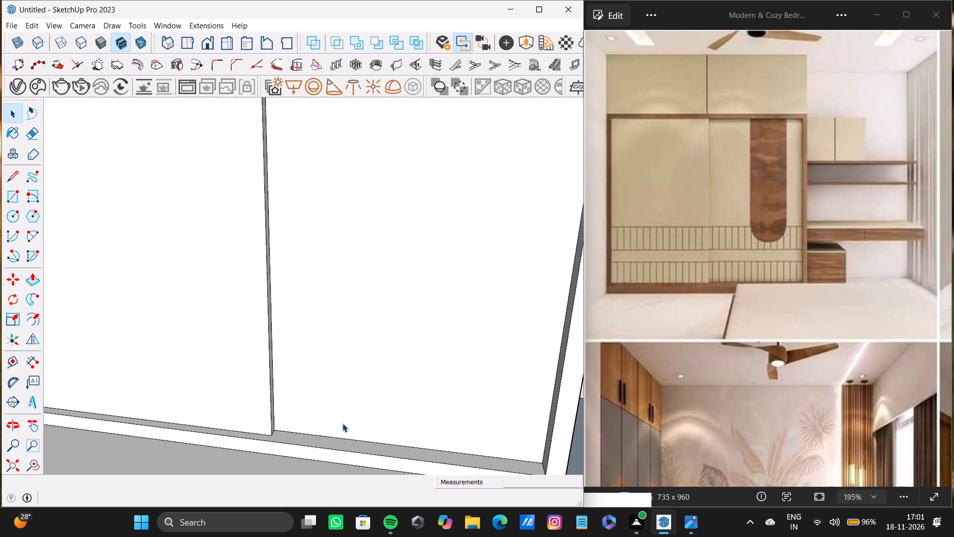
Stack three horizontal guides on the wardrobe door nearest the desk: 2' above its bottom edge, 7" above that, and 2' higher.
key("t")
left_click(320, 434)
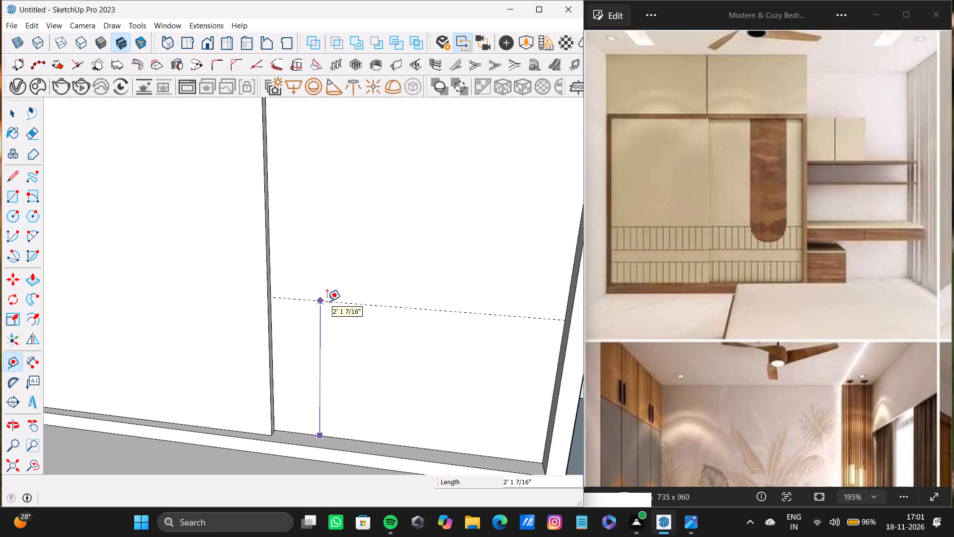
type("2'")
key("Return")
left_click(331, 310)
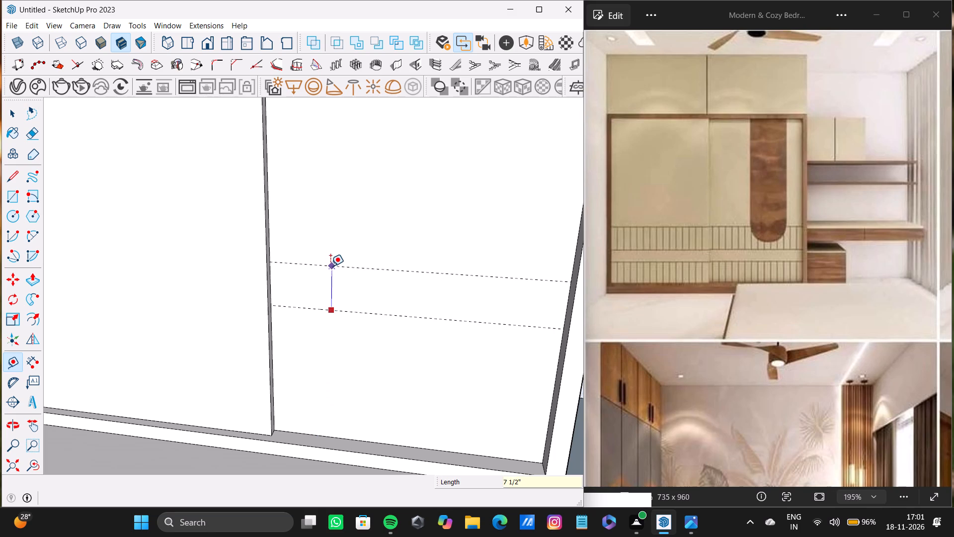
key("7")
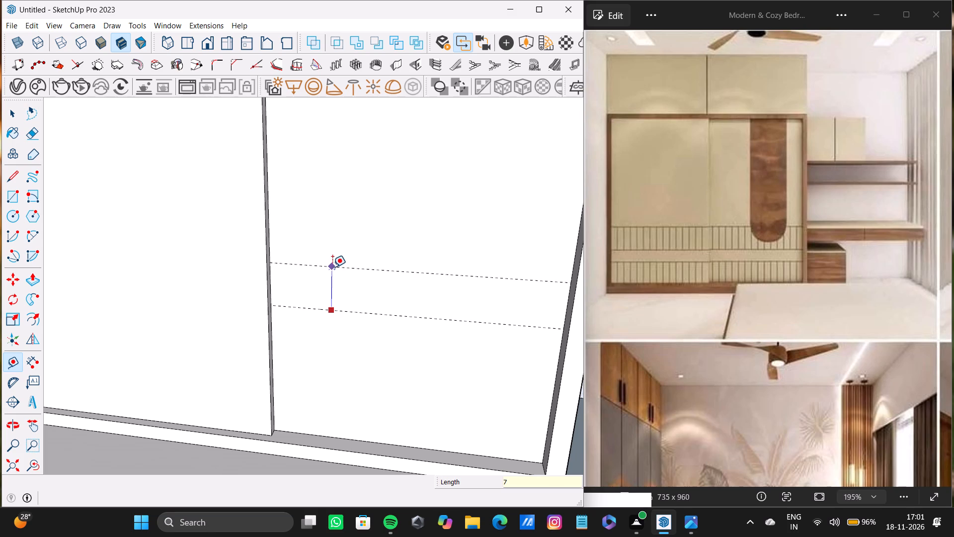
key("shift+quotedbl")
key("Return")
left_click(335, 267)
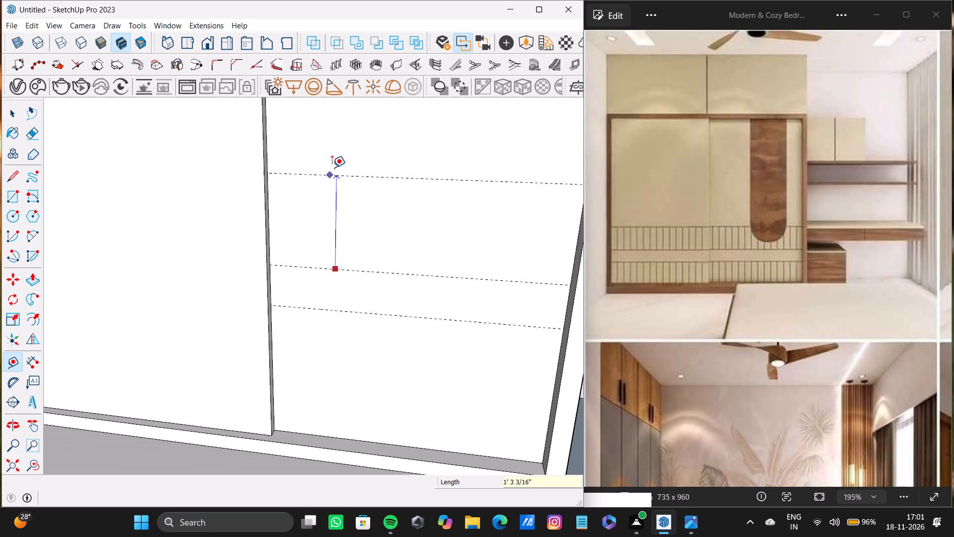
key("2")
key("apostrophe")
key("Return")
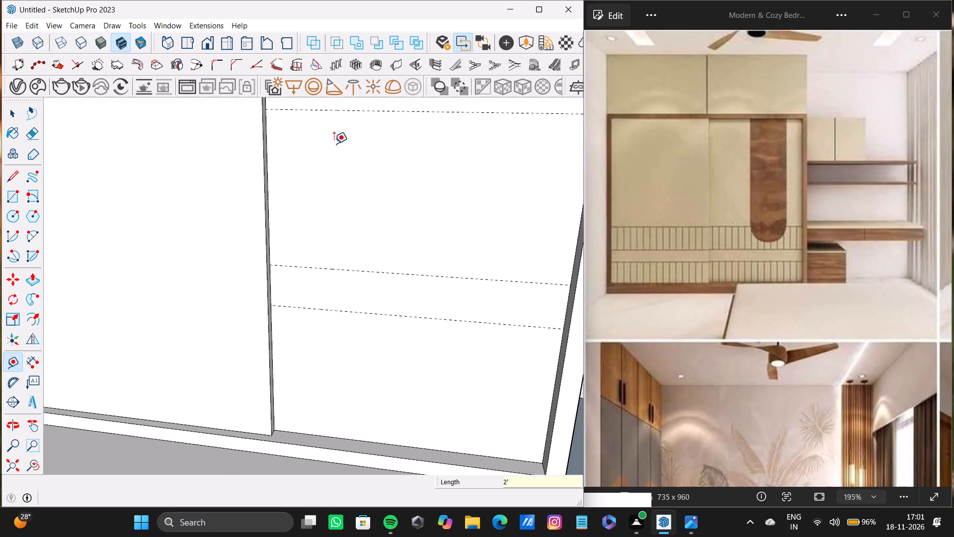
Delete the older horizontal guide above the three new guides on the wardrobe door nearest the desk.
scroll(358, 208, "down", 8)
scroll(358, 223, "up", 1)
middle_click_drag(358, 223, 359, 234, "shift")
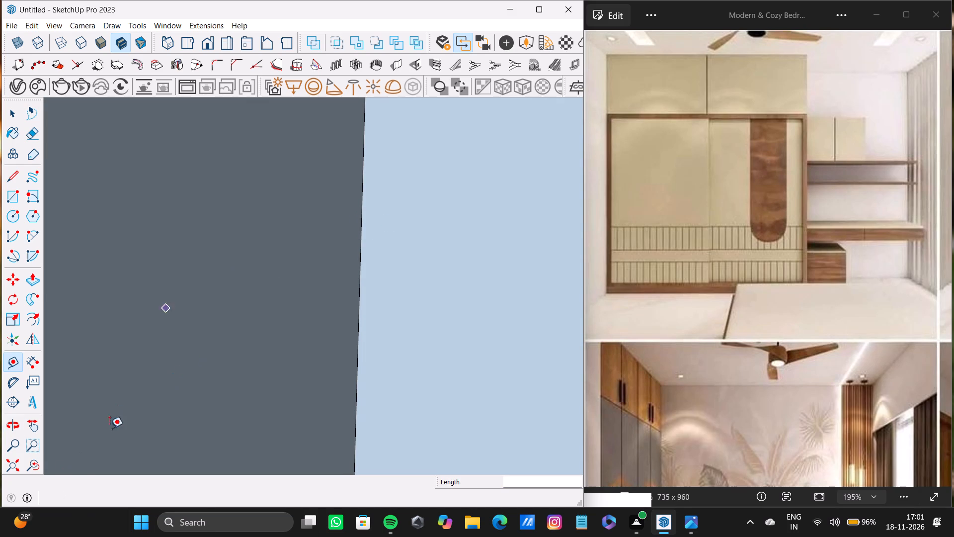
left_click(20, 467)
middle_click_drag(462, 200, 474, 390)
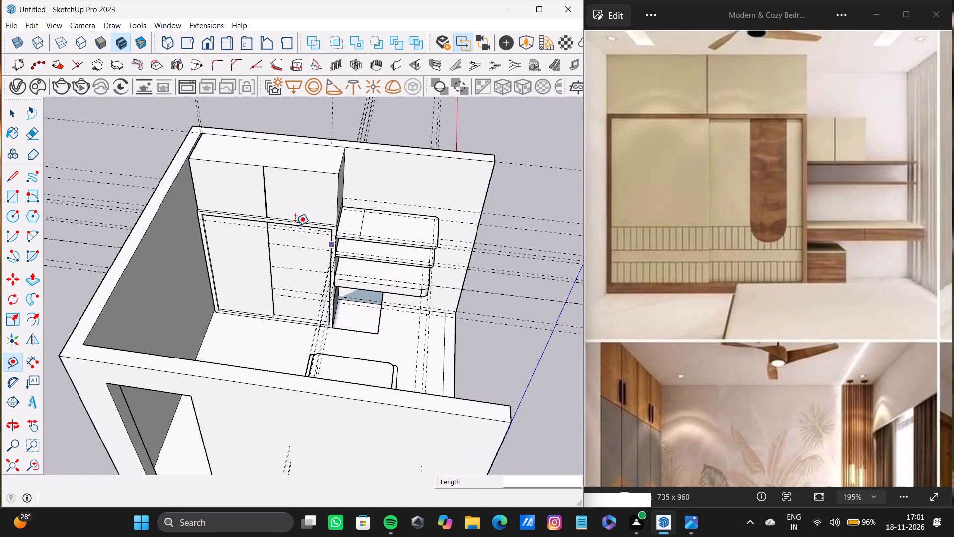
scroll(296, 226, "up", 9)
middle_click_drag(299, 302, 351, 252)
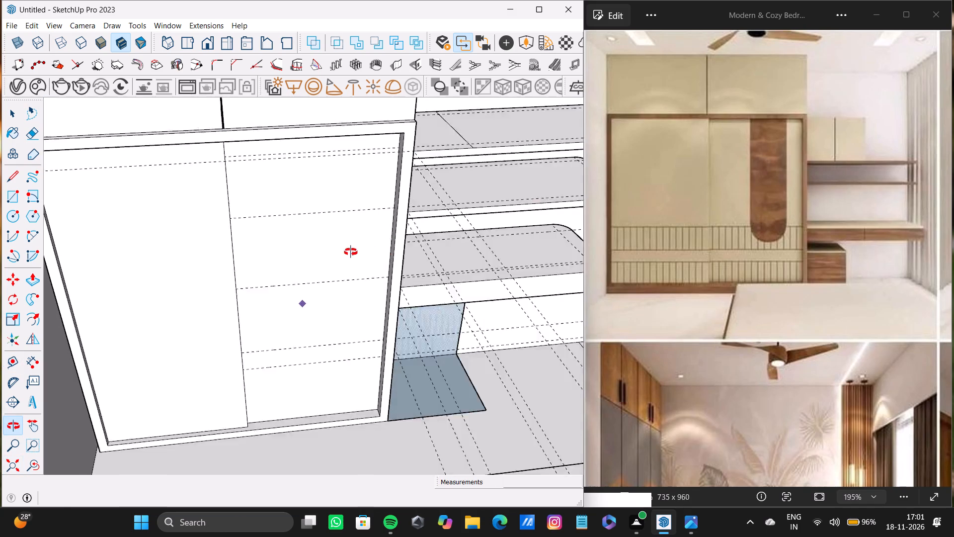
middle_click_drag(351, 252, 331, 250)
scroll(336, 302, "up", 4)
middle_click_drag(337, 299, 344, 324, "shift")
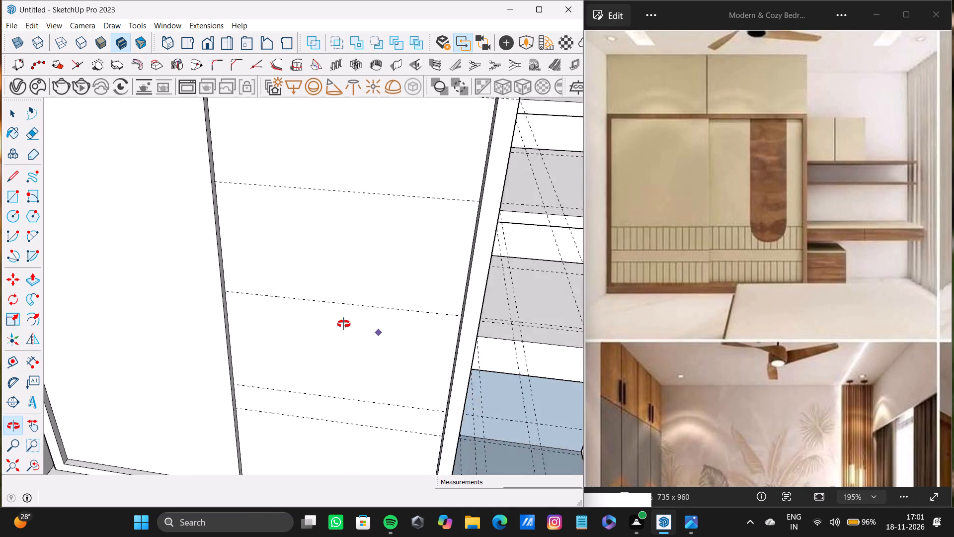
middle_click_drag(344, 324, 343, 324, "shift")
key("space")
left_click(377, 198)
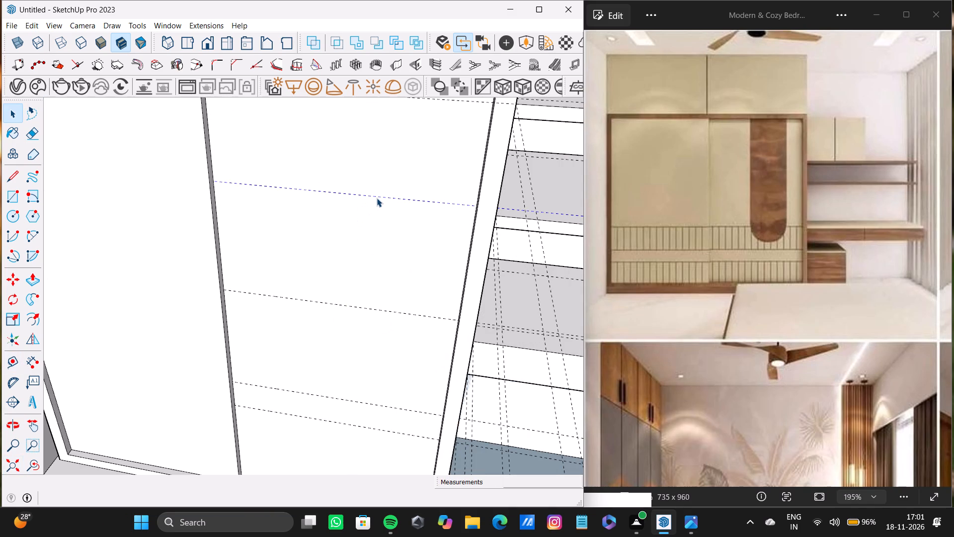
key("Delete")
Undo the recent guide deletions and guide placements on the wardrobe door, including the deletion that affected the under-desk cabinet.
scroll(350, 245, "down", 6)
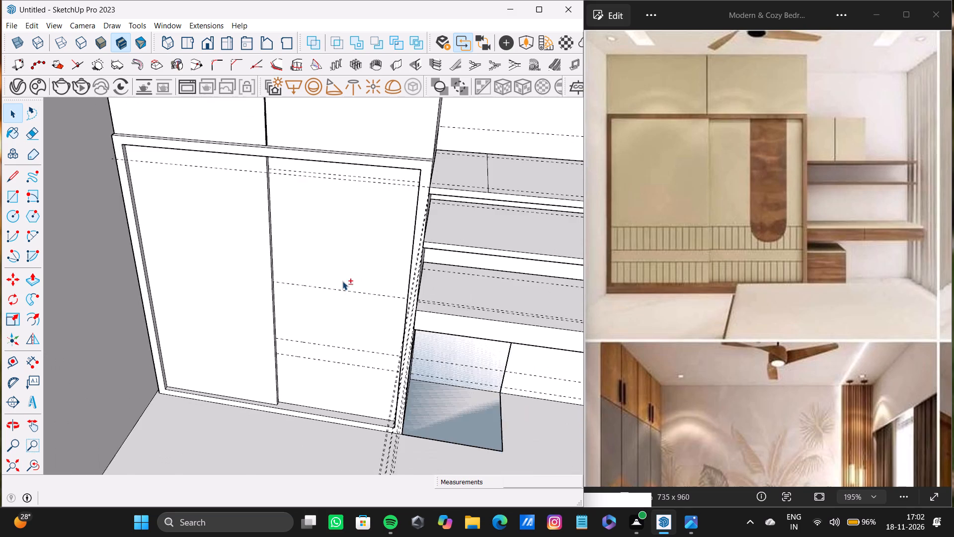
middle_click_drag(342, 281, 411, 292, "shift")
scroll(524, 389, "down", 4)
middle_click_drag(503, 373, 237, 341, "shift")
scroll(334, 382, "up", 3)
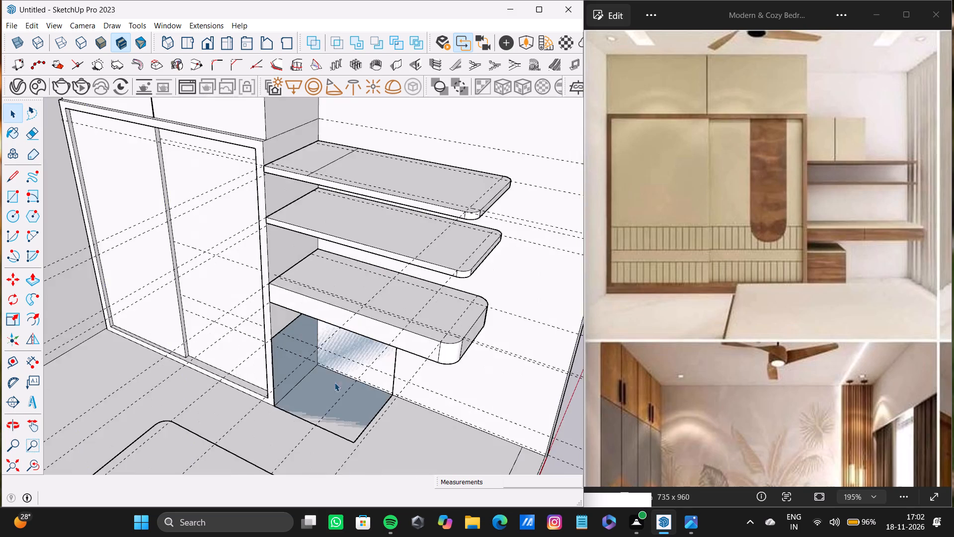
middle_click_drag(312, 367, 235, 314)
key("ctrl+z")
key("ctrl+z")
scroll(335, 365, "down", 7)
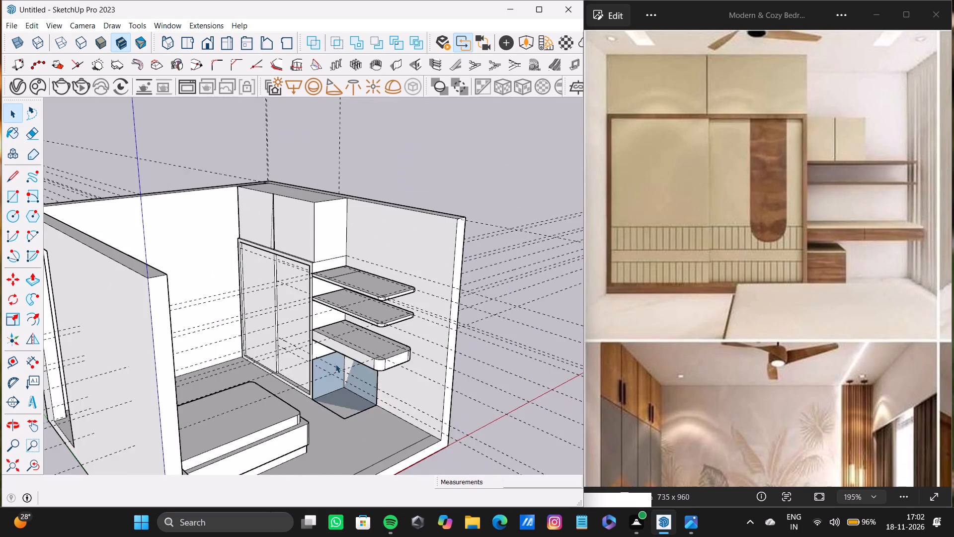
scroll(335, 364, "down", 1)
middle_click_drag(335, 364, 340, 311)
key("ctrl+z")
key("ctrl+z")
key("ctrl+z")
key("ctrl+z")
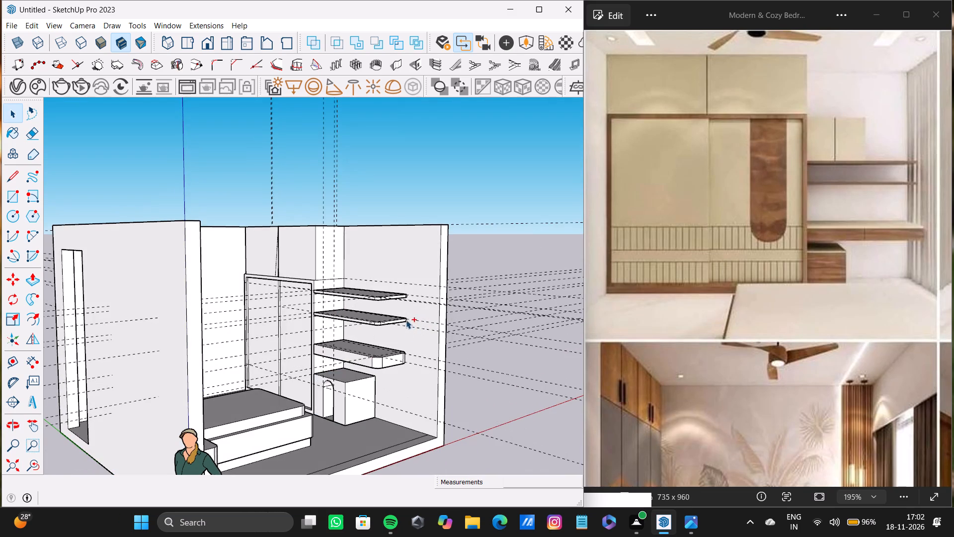
Open the under-desk cabinet group, delete only the horizontal guide crossing its arched opening, and leave the group.
scroll(313, 376, "up", 14)
left_click(350, 410)
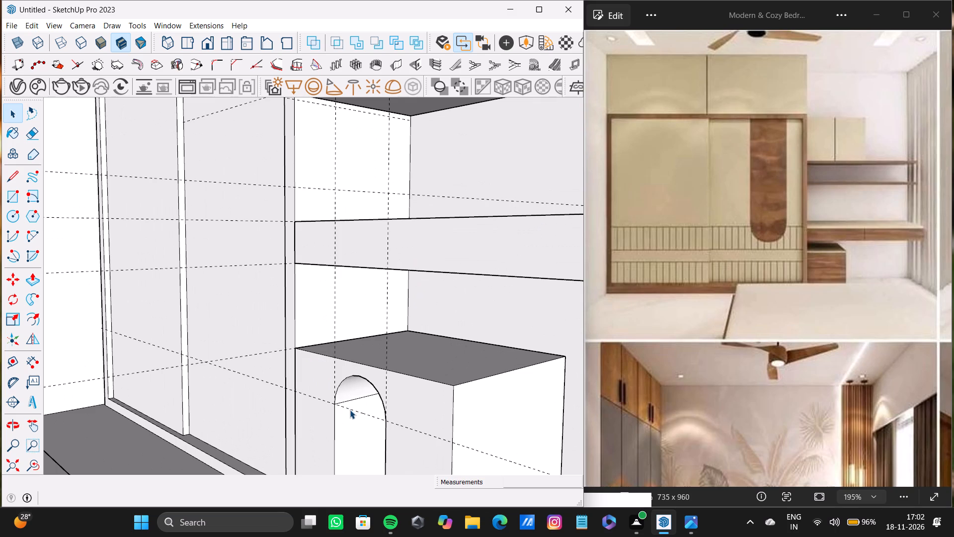
left_click(350, 410)
left_click(349, 409)
left_click(350, 406)
triple_click(353, 412)
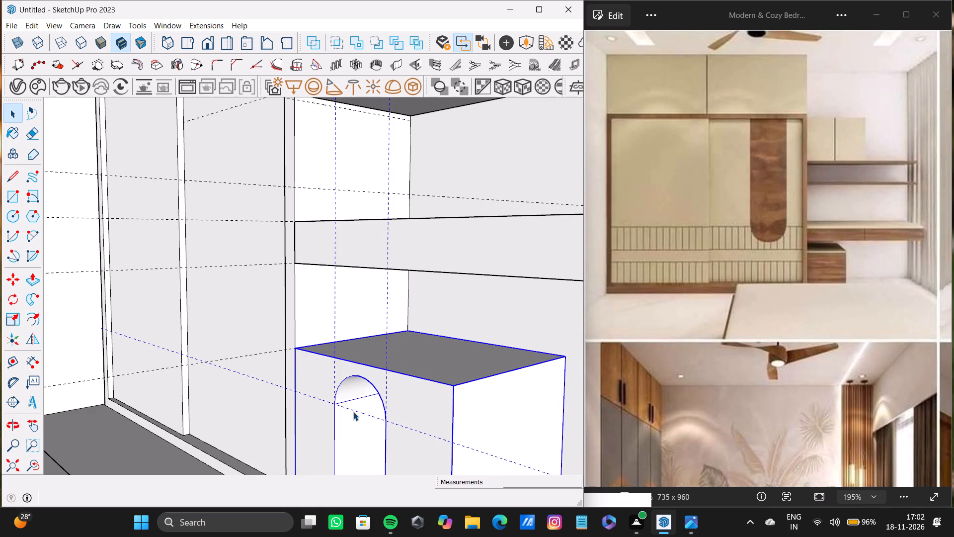
left_click(356, 410)
key("Delete")
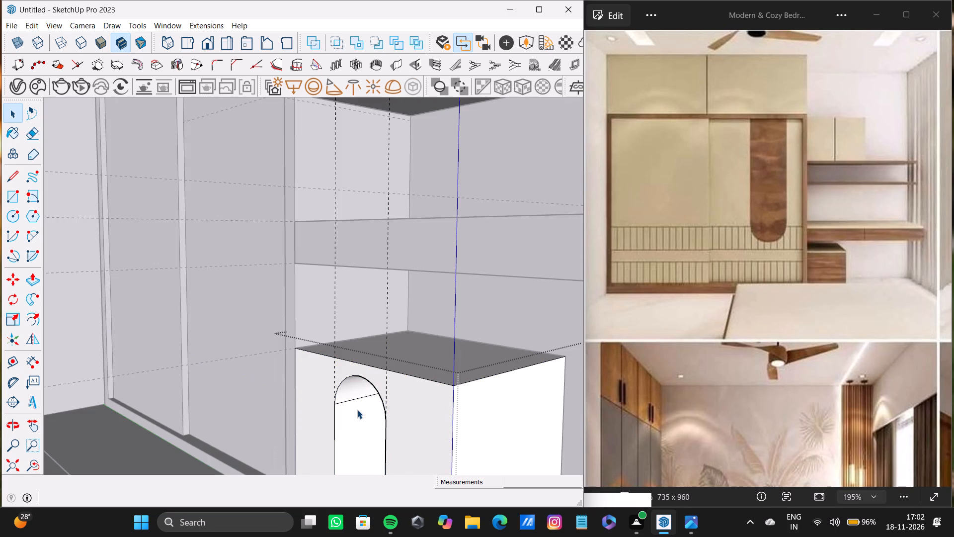
scroll(354, 259, "down", 4)
middle_click_drag(337, 220, 347, 348, "shift")
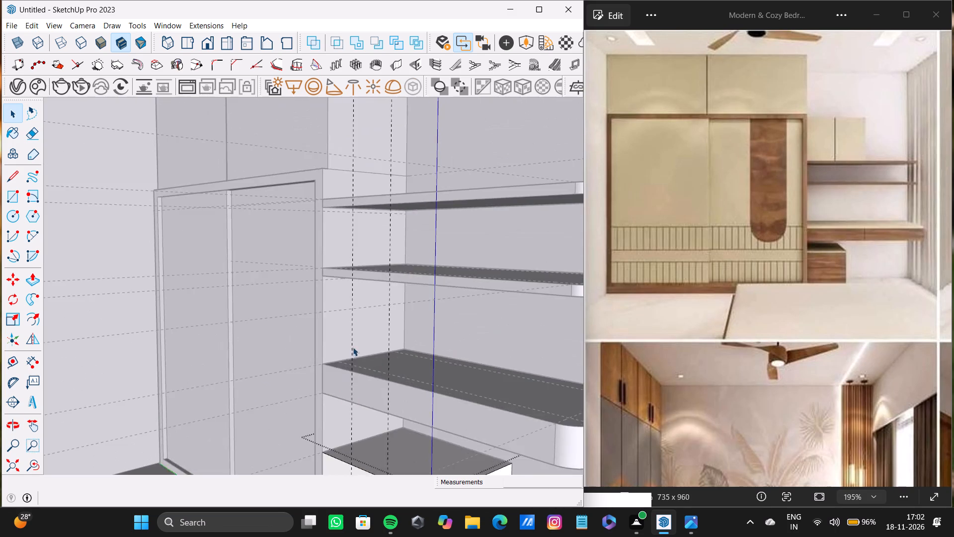
scroll(353, 347, "down", 13)
middle_click_drag(353, 337, 400, 366)
key("space")
left_click(430, 188)
Delete the three old horizontal guides crossing the upper part of the wardrobe's lower doors.
scroll(328, 414, "up", 5)
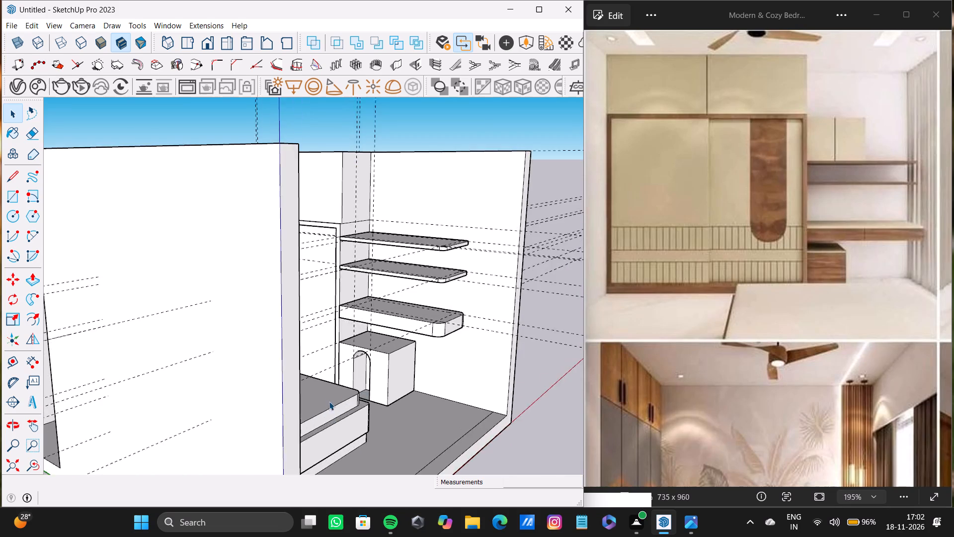
middle_click_drag(329, 398, 519, 515)
scroll(228, 239, "up", 5)
middle_click_drag(243, 255, 296, 354, "shift")
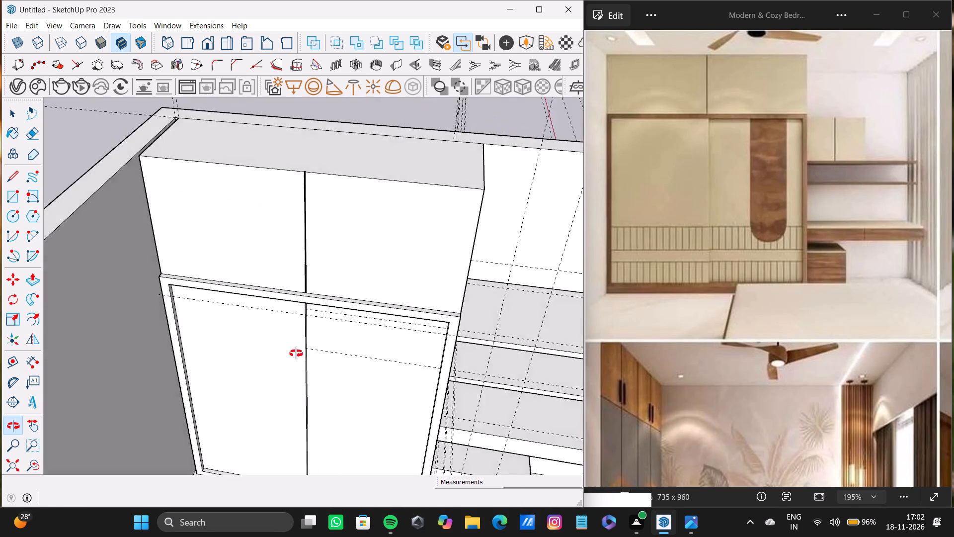
middle_click_drag(296, 354, 292, 357, "shift")
scroll(342, 364, "up", 6)
left_click(363, 357)
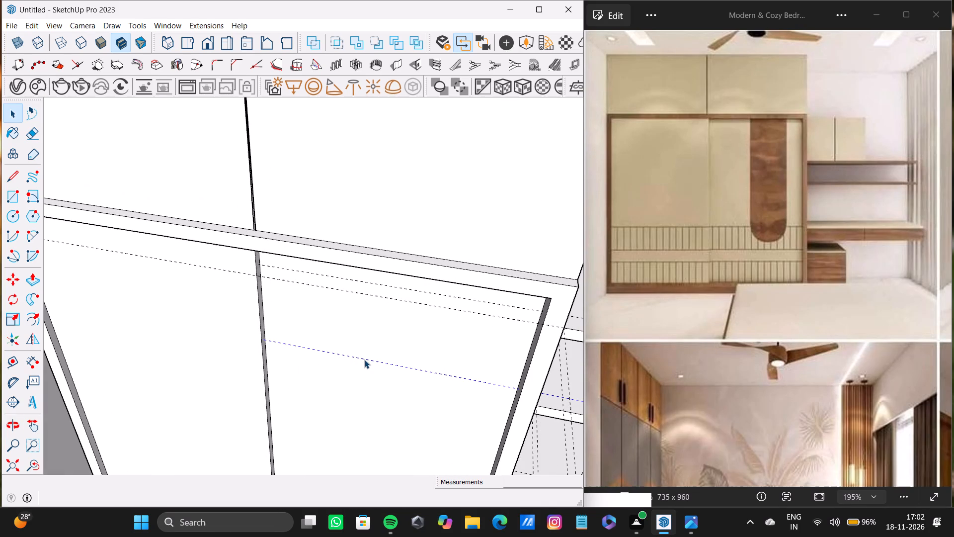
key("Delete")
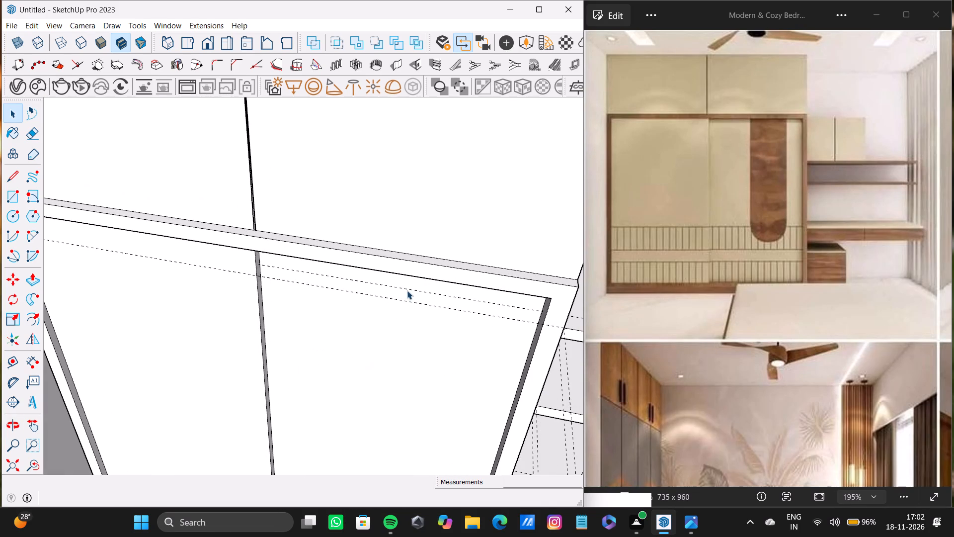
left_click(415, 291)
key("Delete")
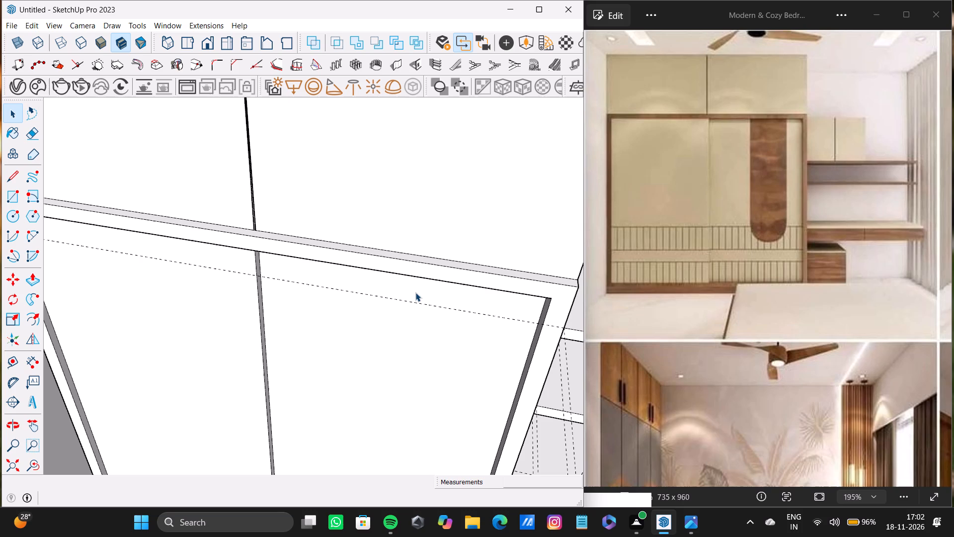
left_click(420, 301)
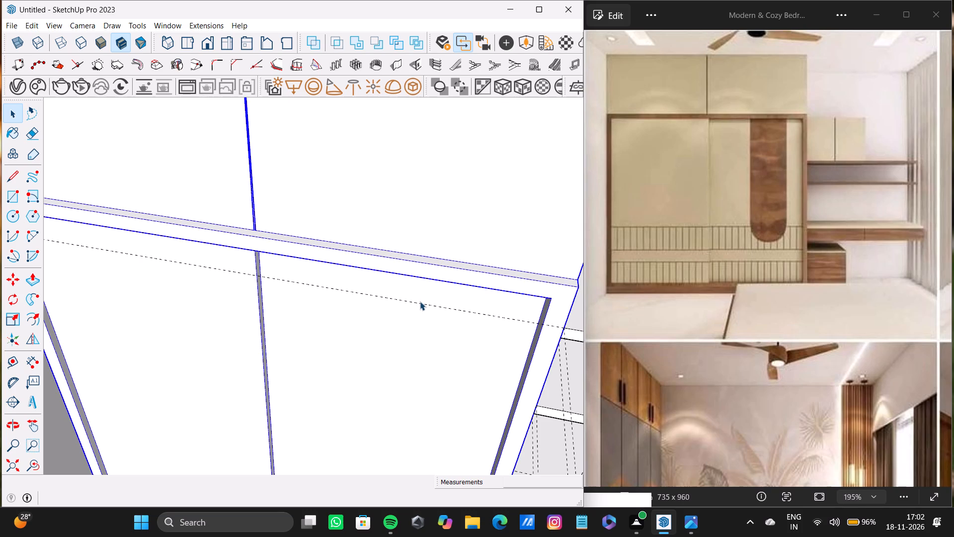
left_click(420, 301)
left_click(420, 304)
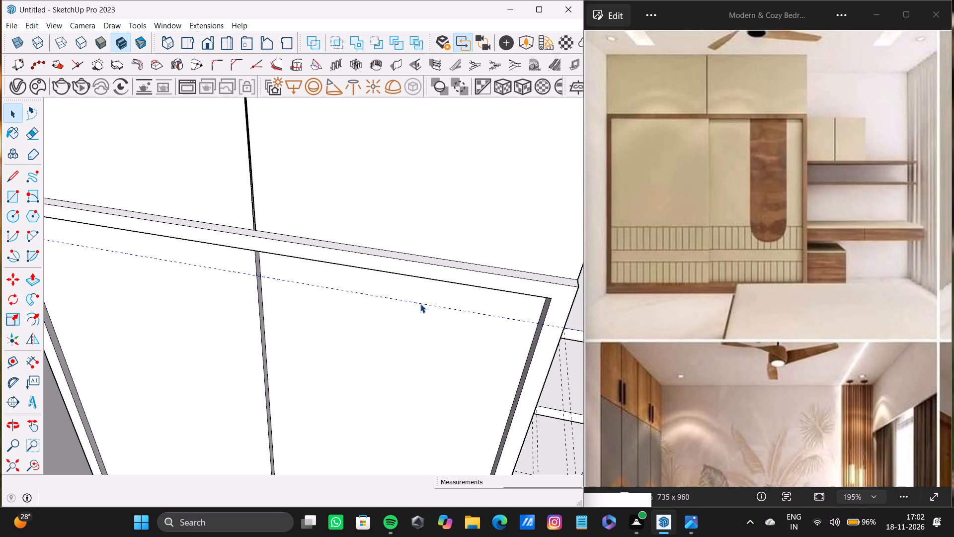
key("Delete")
Stack three horizontal guides on the wardrobe door nearest the desk: 2' above its bottom edge, 7" above that, and 2' higher.
scroll(327, 345, "down", 7)
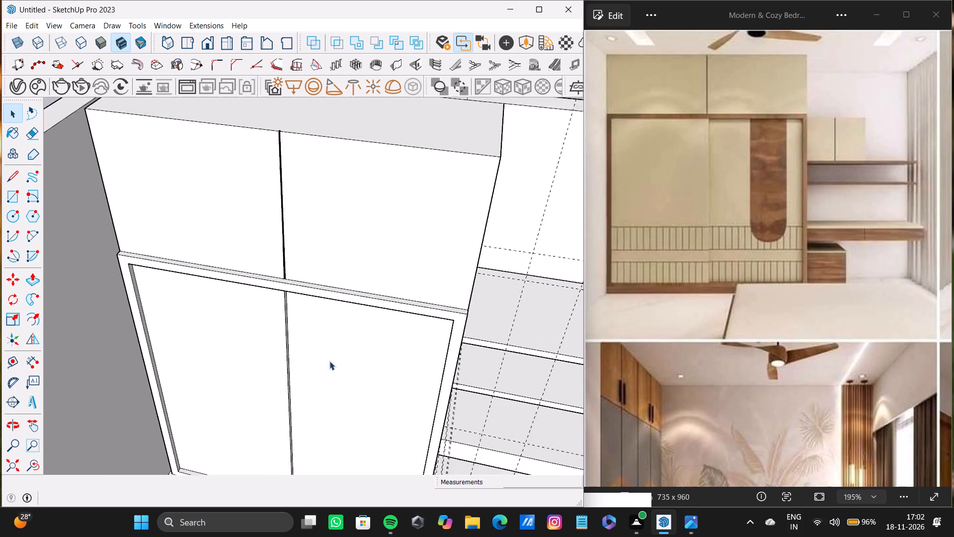
middle_click_drag(330, 362, 325, 391)
scroll(268, 403, "up", 5)
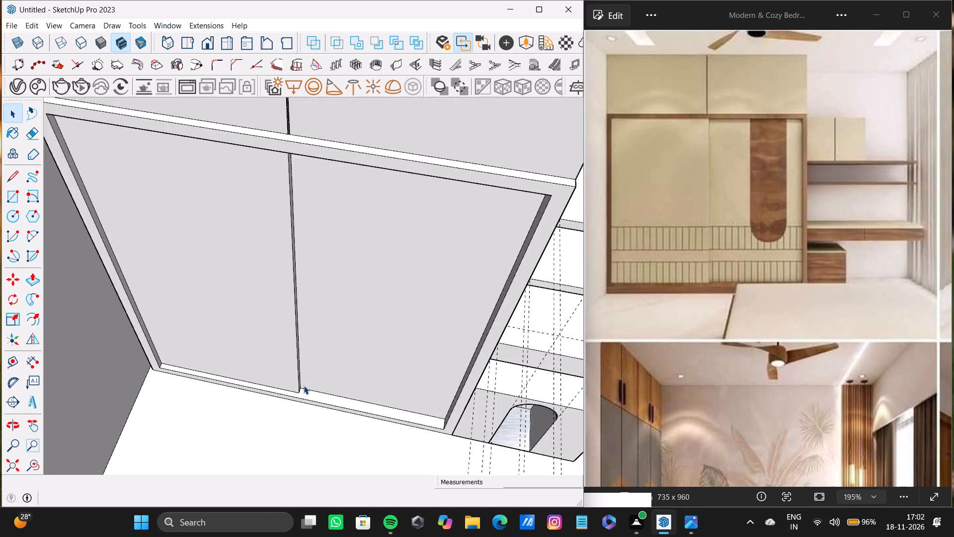
scroll(304, 385, "up", 2)
middle_click_drag(313, 389, 304, 379)
key("t")
scroll(326, 386, "up", 3)
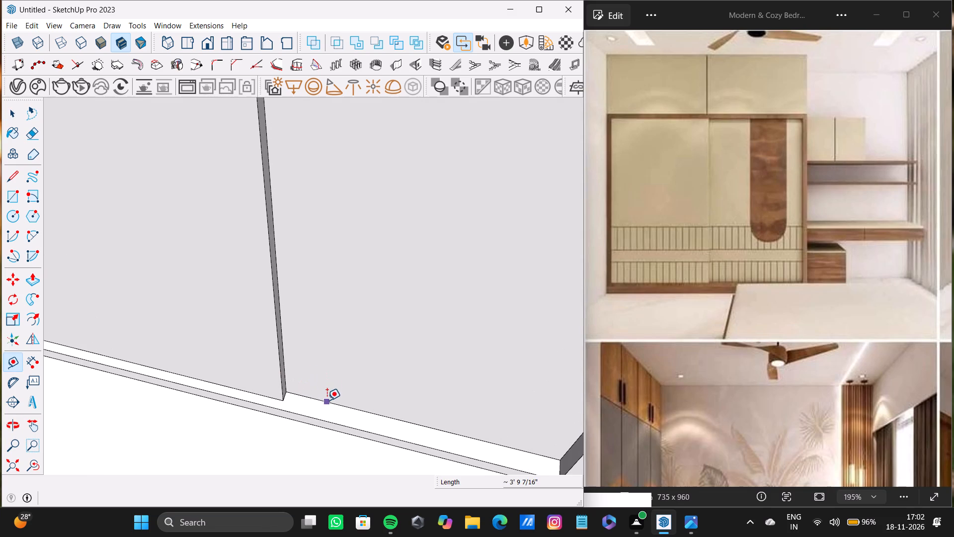
left_click(327, 400)
type("2'")
key("Return")
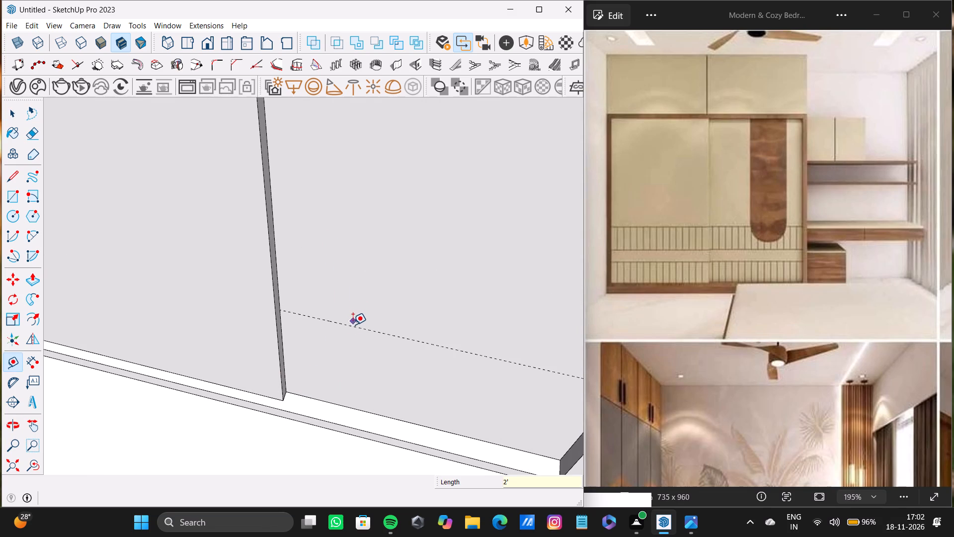
left_click(357, 326)
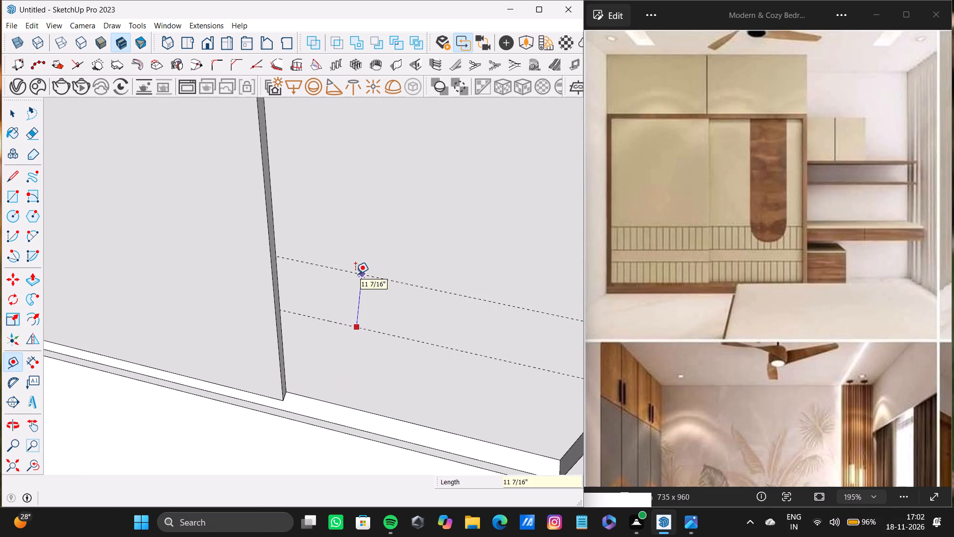
type("7\"")
key("Return")
left_click(364, 296)
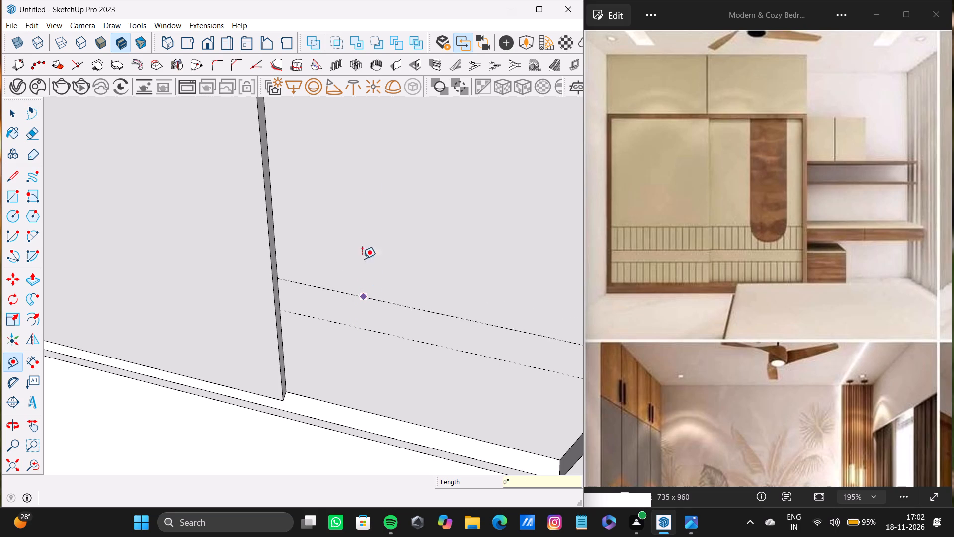
type("2'")
key("Return")
key("space")
Stack three horizontal guides on the wardrobe door farther from the desk: 2' above its bottom edge, 7" above that, and 2' higher.
scroll(365, 227, "down", 4)
middle_click_drag(347, 260, 379, 231)
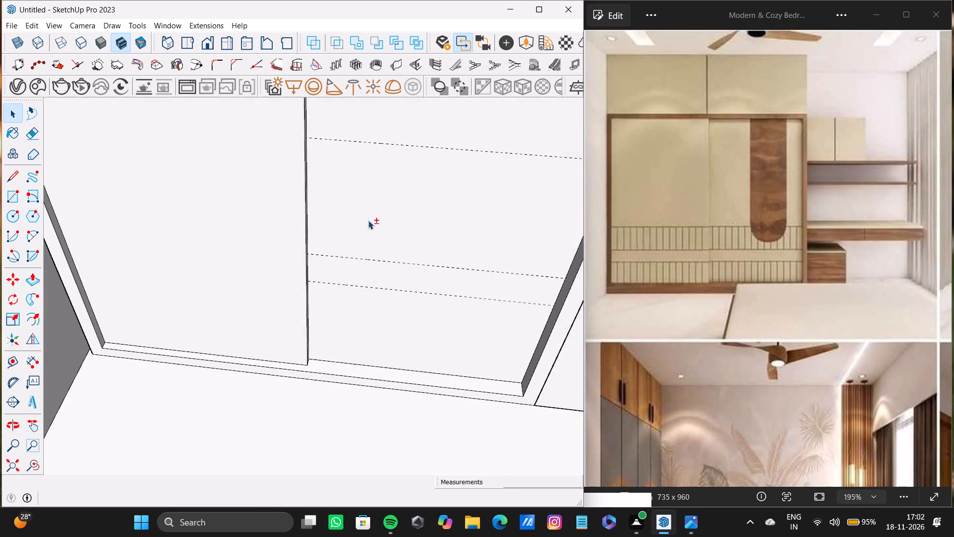
middle_click_drag(368, 220, 375, 227, "shift")
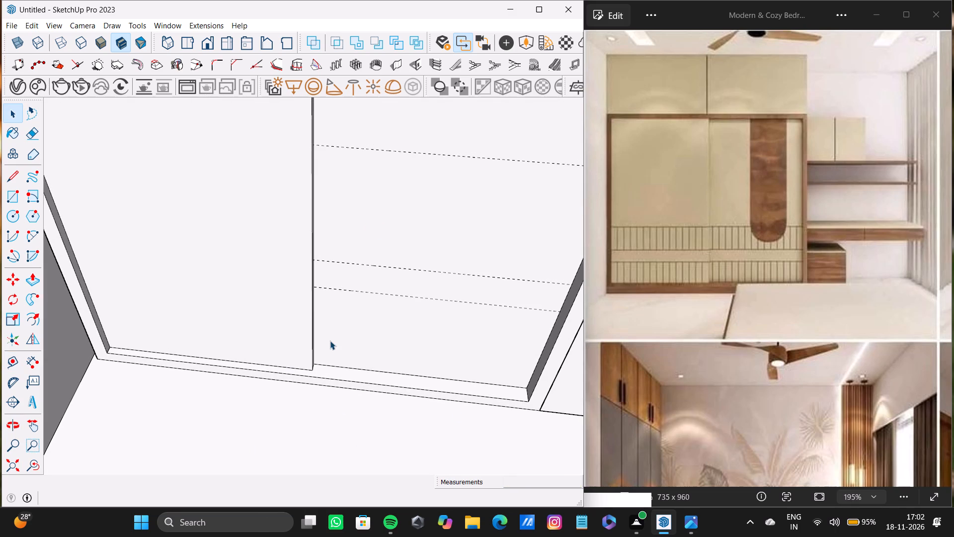
key("t")
left_click(287, 368)
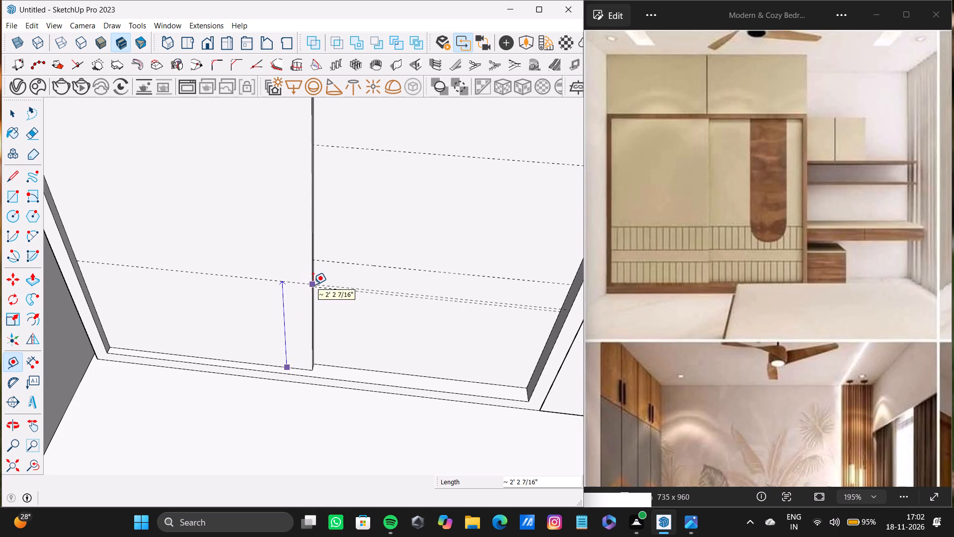
type("2'")
key("Return")
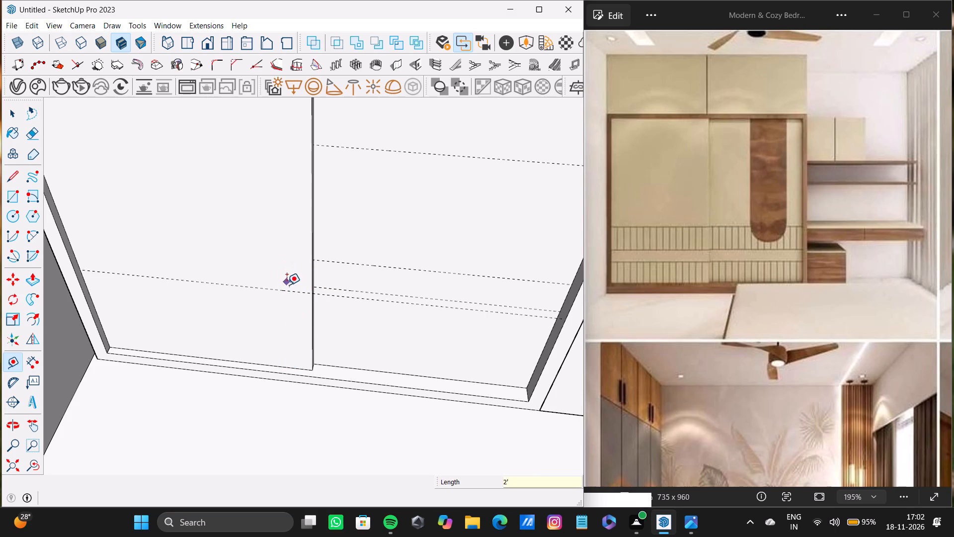
left_click(286, 290)
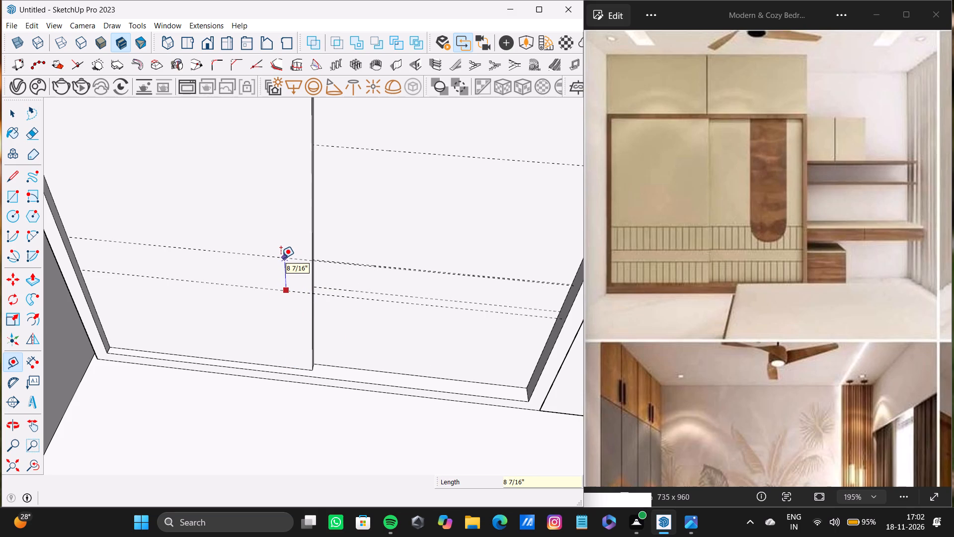
type("7\"")
key("Return")
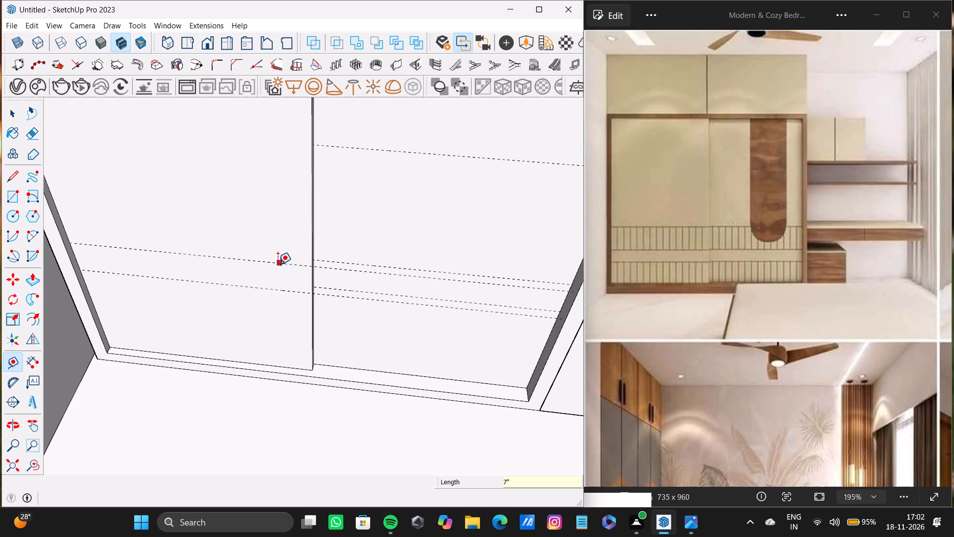
left_click(278, 264)
key("2")
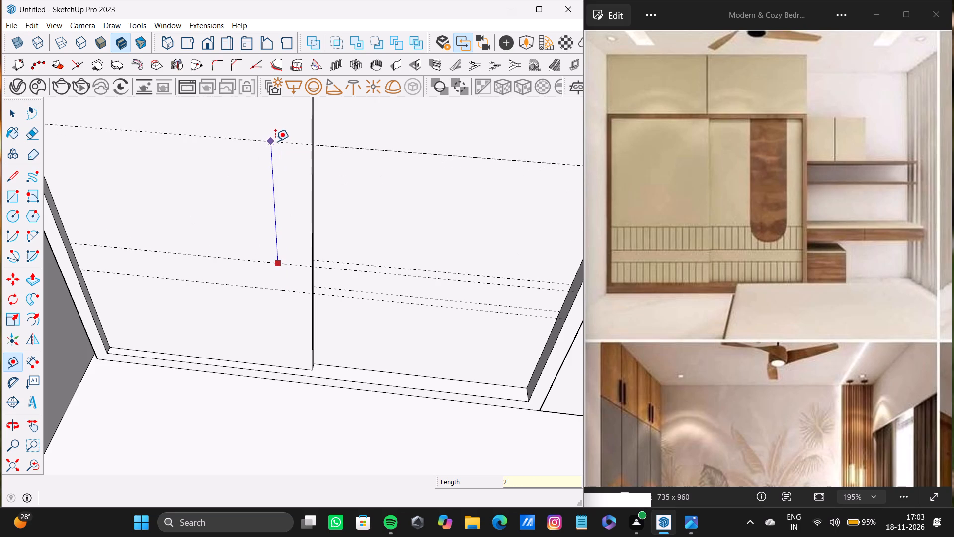
key("shift+quotedbl")
key("BackSpace")
key("apostrophe")
key("Return")
key("space")
Examine how the horizontal guides line up across the two wardrobe doors, from the whole room down to close range.
scroll(321, 195, "down", 2)
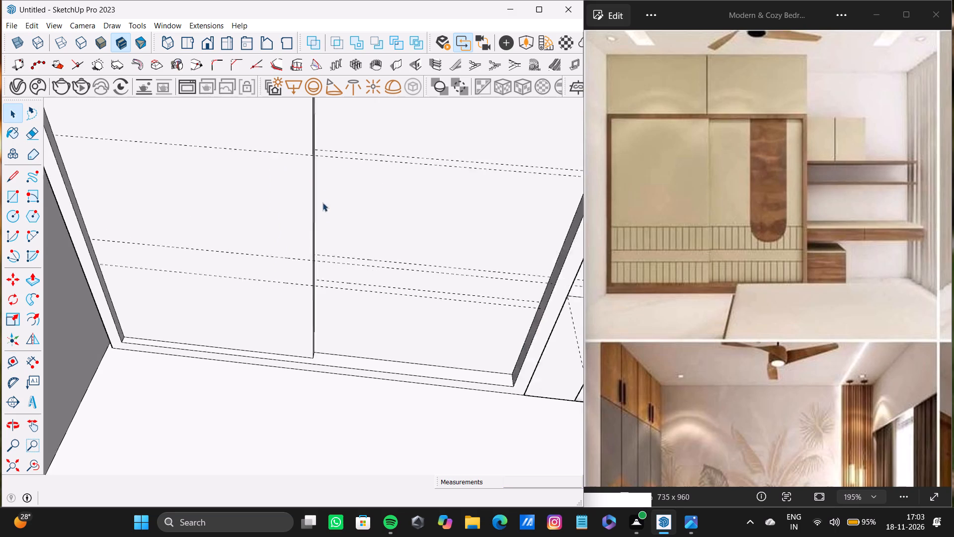
scroll(322, 202, "down", 2)
middle_click_drag(323, 210, 343, 104)
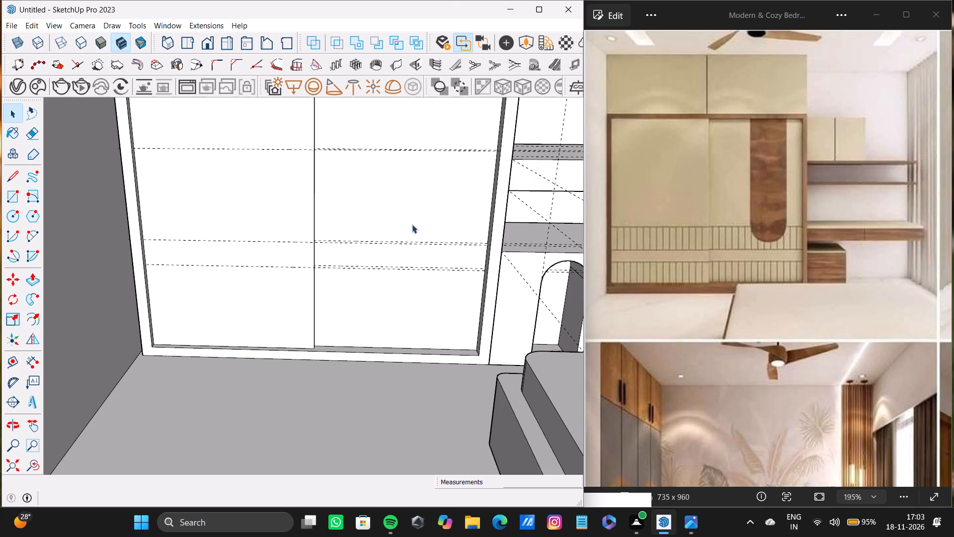
scroll(400, 240, "up", 3)
middle_click_drag(398, 235, 412, 240, "shift")
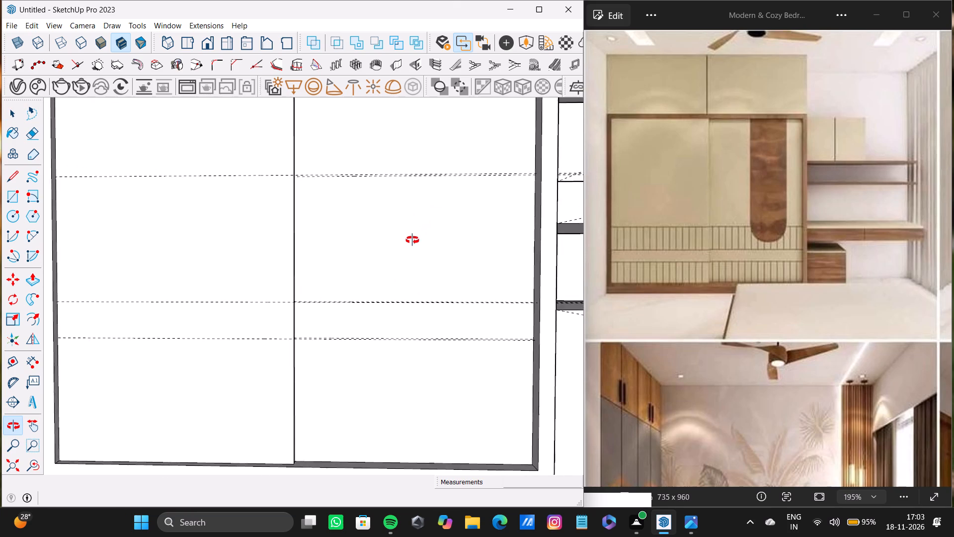
middle_click_drag(412, 240, 411, 239, "shift")
scroll(383, 174, "down", 3)
middle_click_drag(385, 174, 372, 269, "shift")
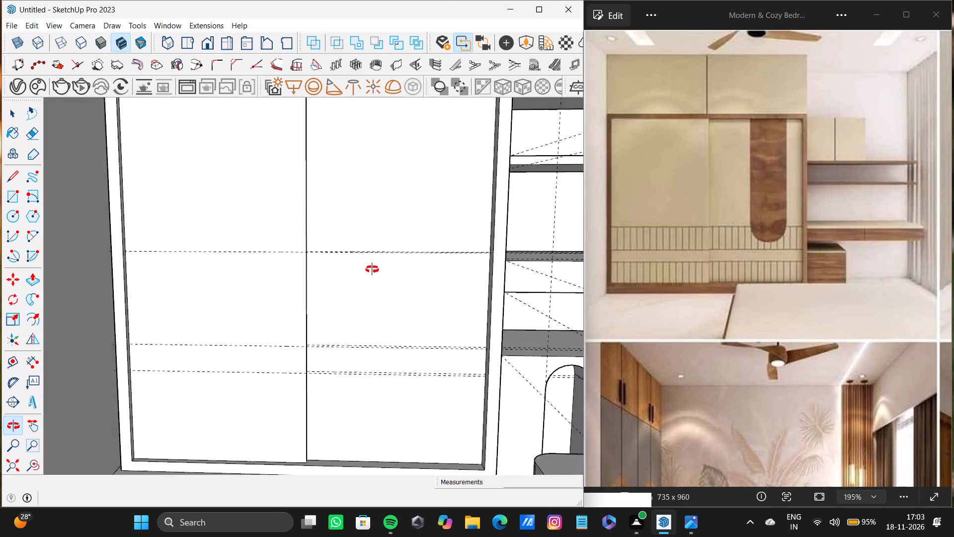
middle_click_drag(372, 269, 367, 346, "shift")
scroll(366, 285, "down", 3)
middle_click_drag(367, 279, 355, 301, "shift")
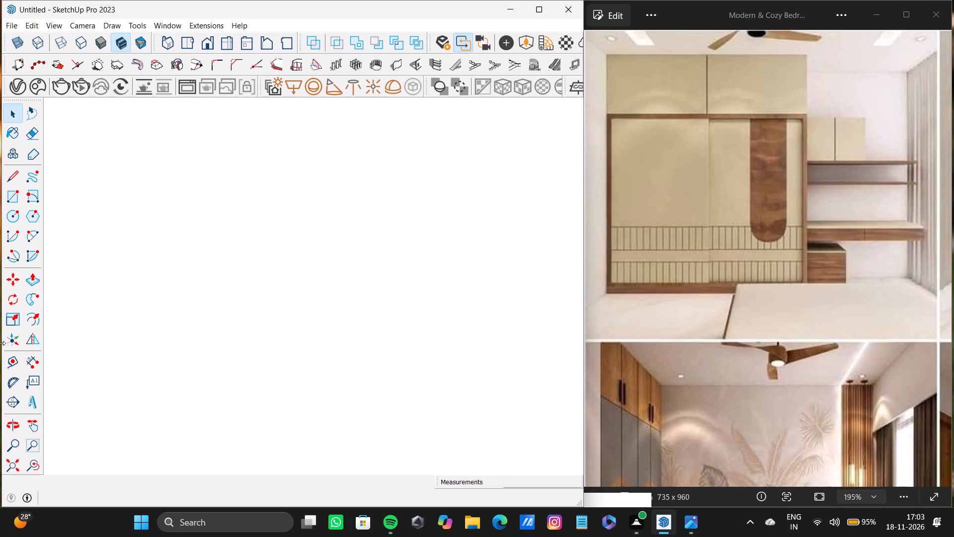
left_click(14, 462)
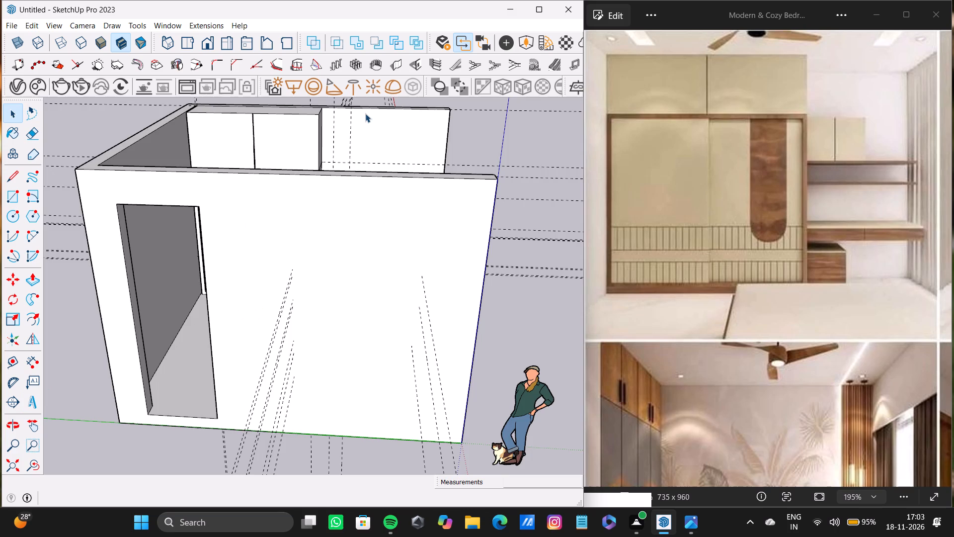
middle_click_drag(291, 153, 259, 417)
scroll(261, 396, "up", 16)
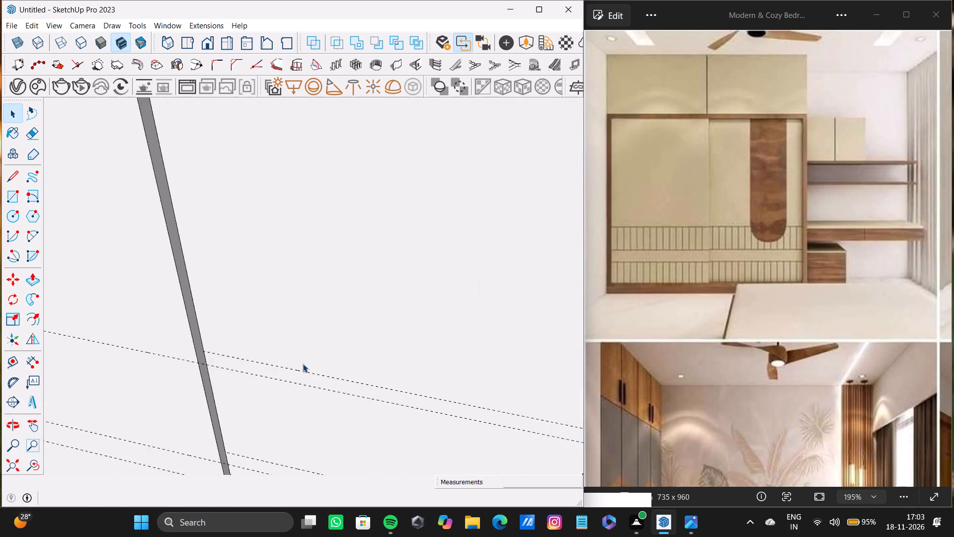
scroll(303, 363, "up", 4)
middle_click_drag(305, 364, 215, 422)
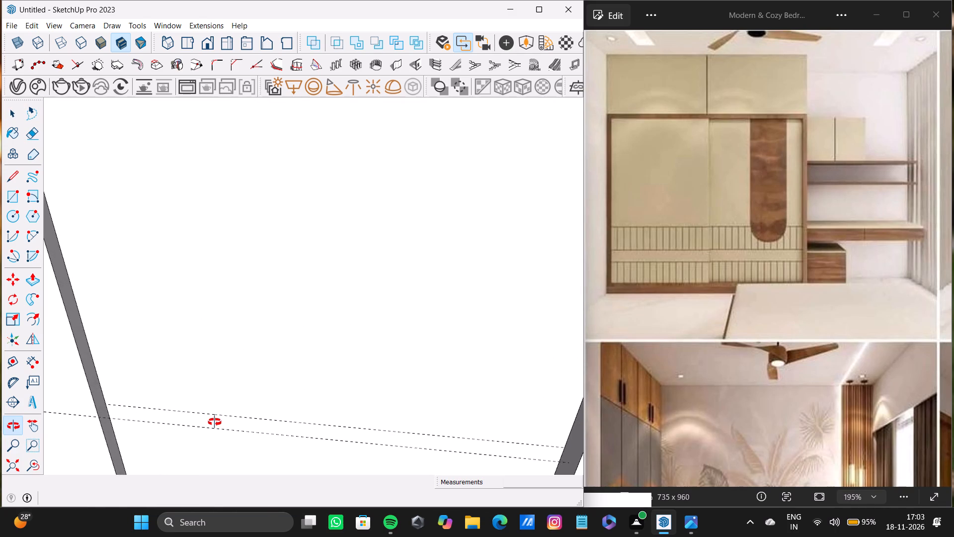
middle_click_drag(215, 422, 215, 423)
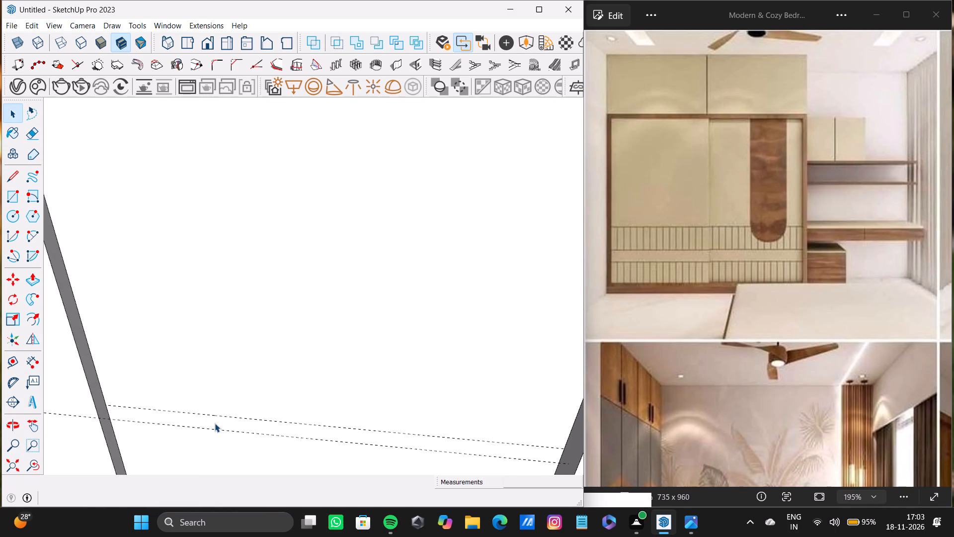
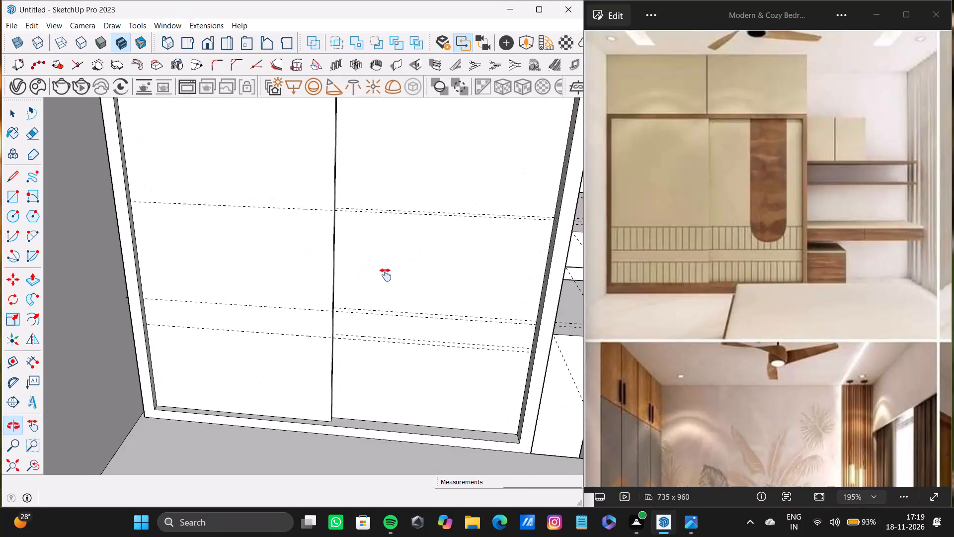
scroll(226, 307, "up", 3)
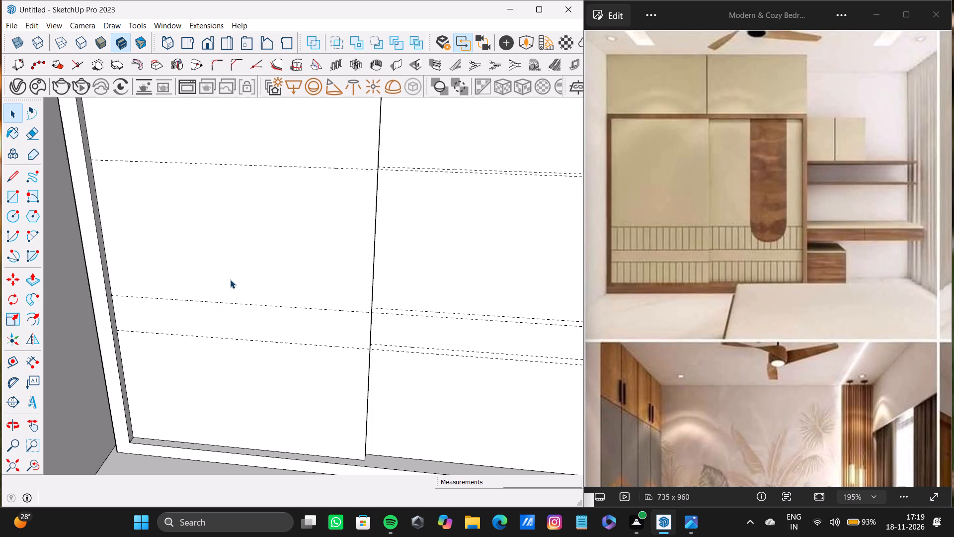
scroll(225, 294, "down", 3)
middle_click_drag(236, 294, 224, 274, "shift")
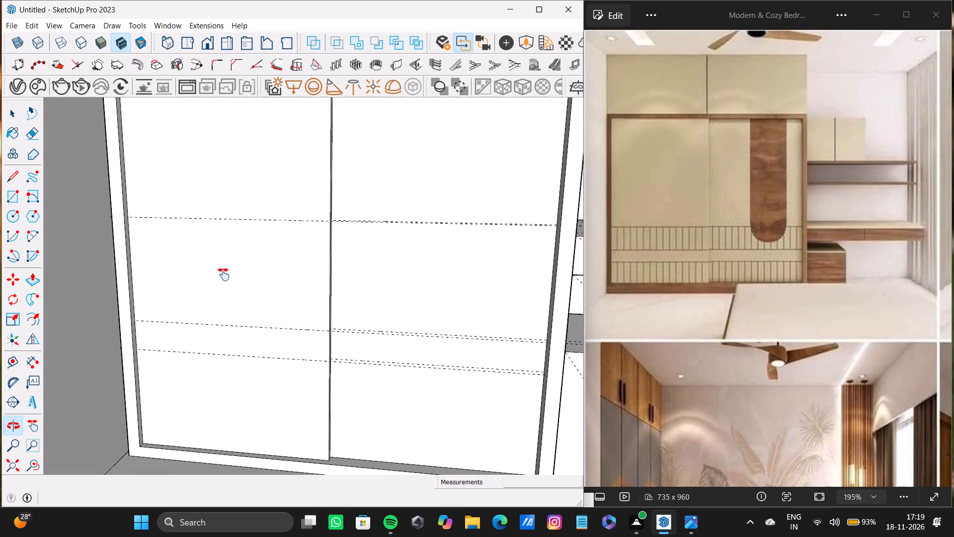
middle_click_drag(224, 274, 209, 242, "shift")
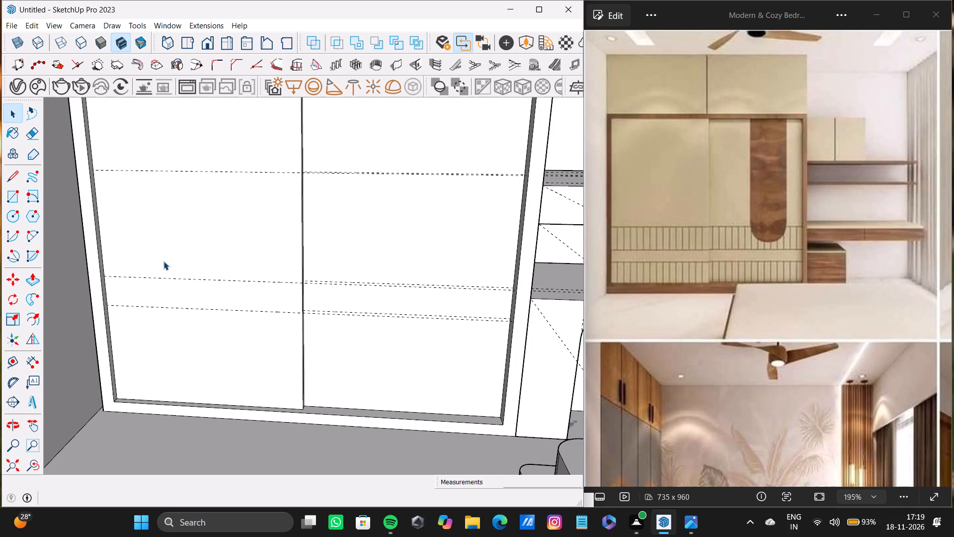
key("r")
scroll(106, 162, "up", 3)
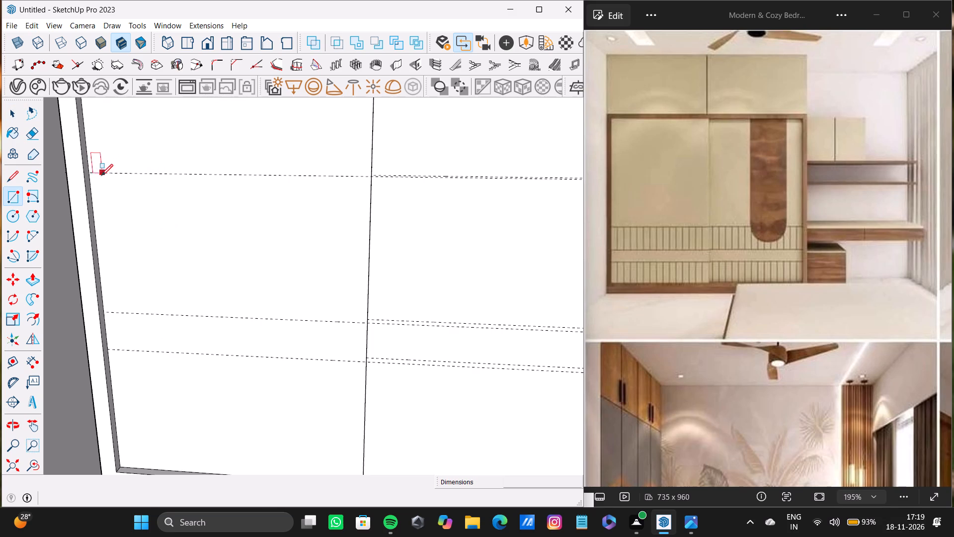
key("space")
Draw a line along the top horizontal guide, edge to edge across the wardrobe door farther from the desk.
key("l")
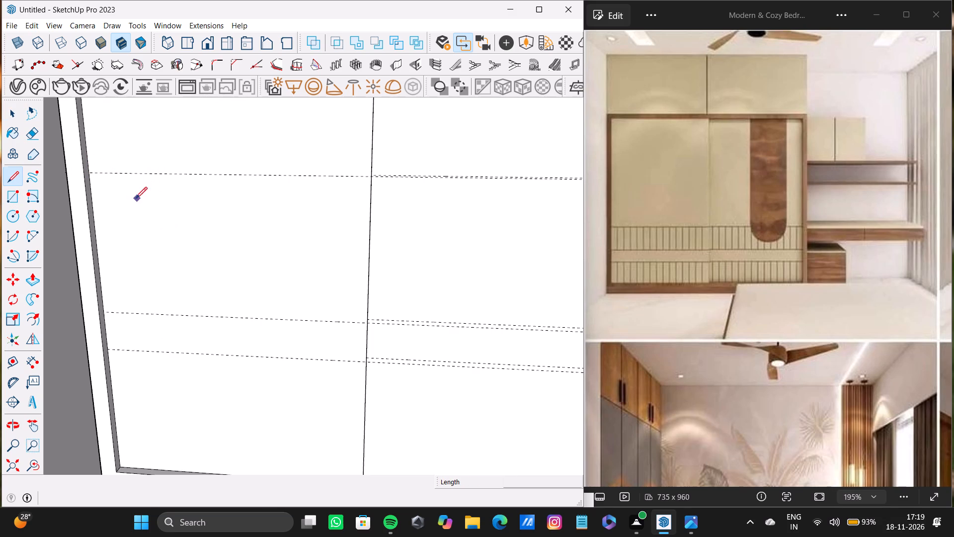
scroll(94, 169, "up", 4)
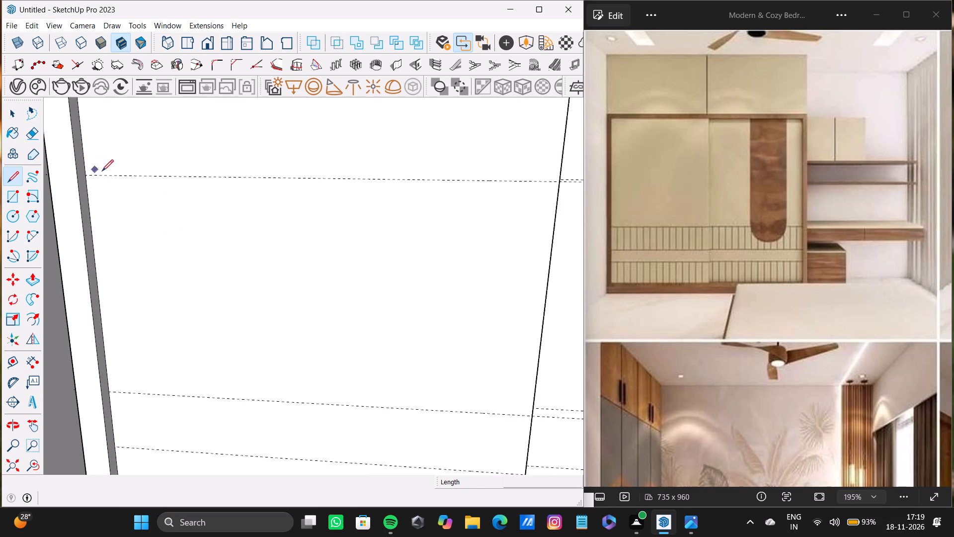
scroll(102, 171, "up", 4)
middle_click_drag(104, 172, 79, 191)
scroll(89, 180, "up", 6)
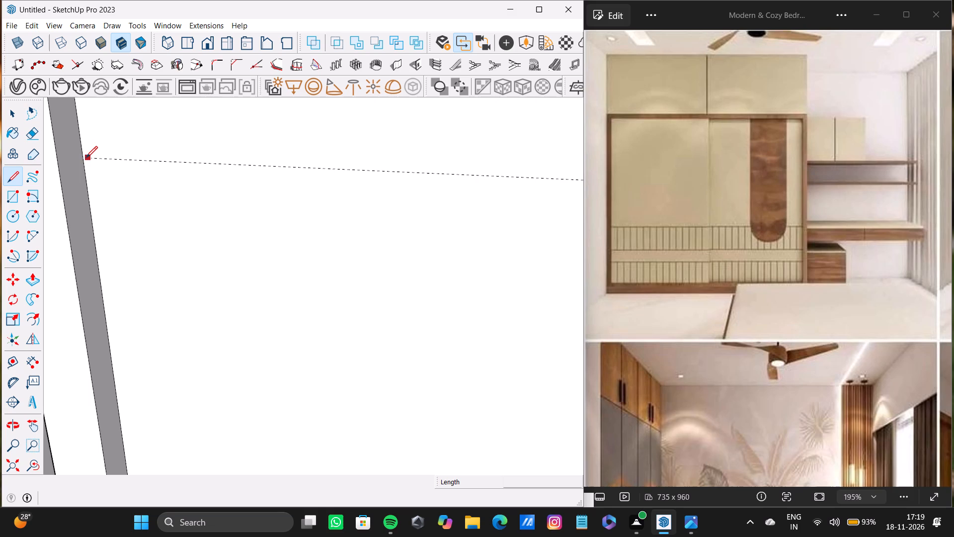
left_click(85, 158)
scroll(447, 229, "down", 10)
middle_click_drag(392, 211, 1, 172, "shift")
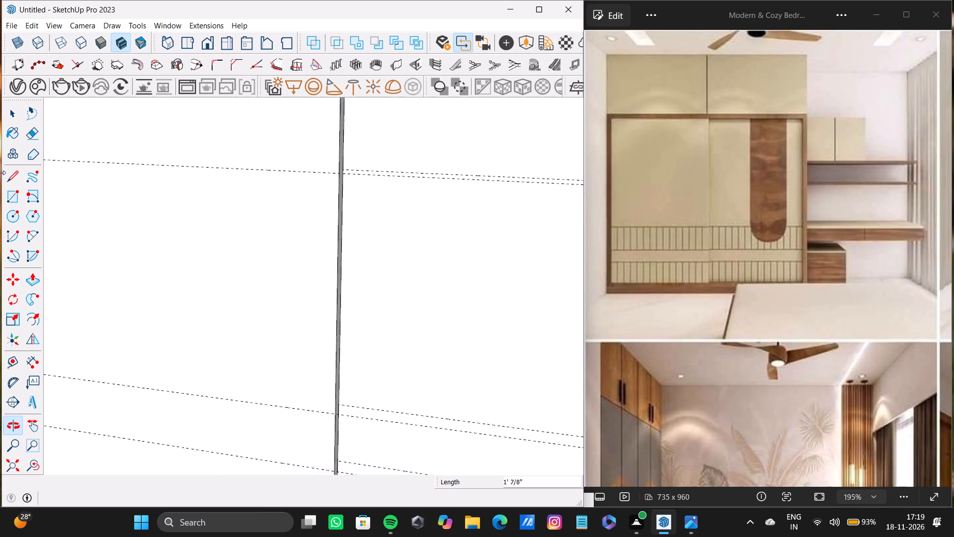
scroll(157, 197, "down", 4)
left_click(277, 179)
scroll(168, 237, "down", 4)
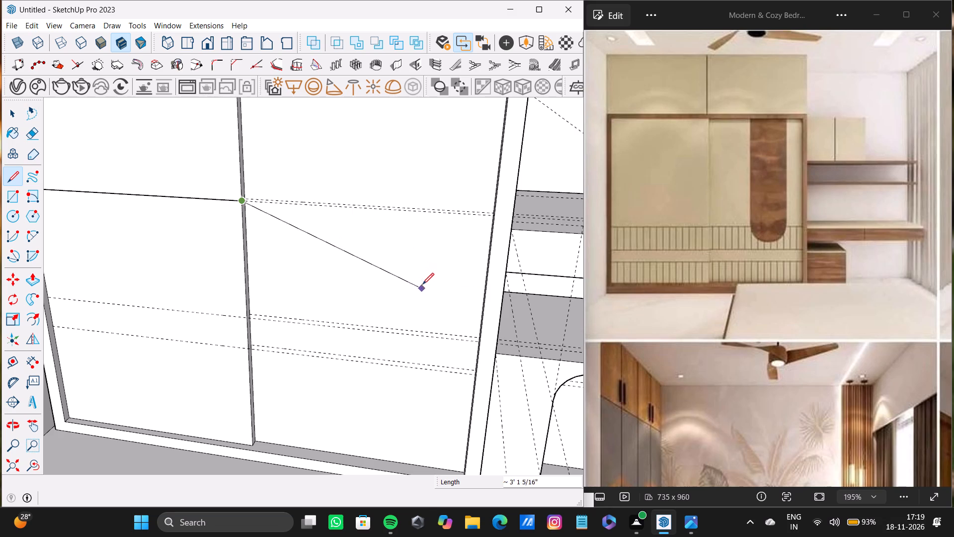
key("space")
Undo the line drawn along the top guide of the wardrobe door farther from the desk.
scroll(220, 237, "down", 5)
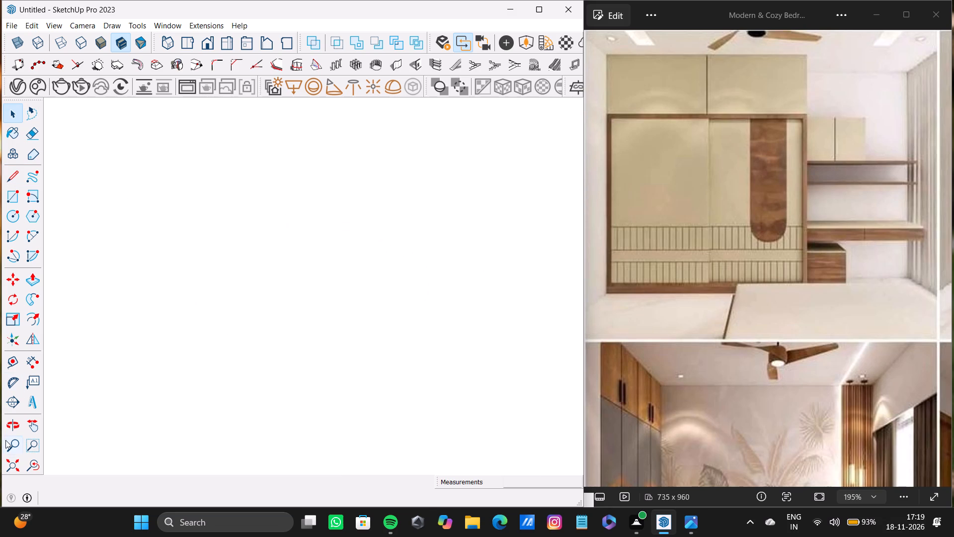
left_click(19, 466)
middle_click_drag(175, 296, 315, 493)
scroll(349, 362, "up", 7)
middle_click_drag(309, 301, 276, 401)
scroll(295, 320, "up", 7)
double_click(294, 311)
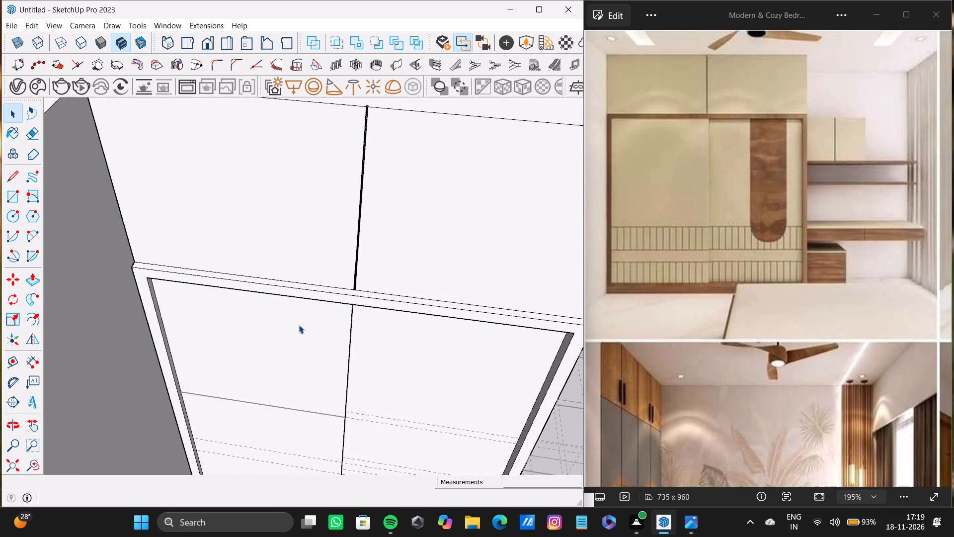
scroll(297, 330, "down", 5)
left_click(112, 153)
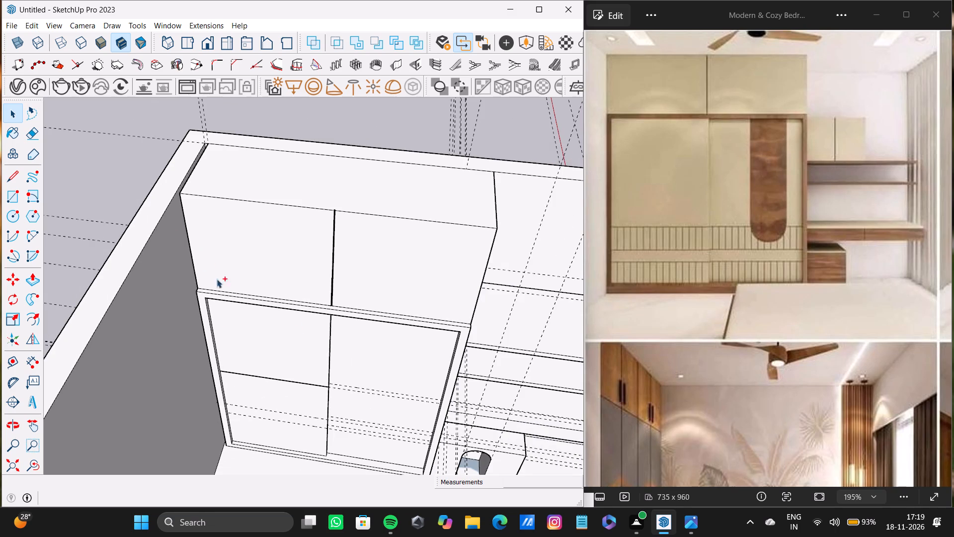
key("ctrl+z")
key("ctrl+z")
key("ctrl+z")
Open the wardrobe's group for editing and trace the top guide with a line across the door farther from the desk.
triple_click(246, 241)
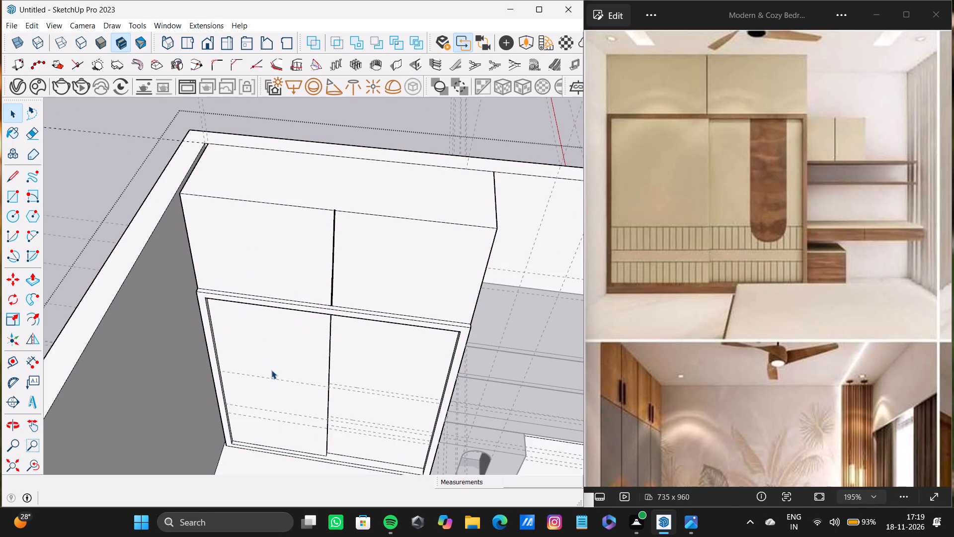
key("l")
scroll(227, 366, "up", 14)
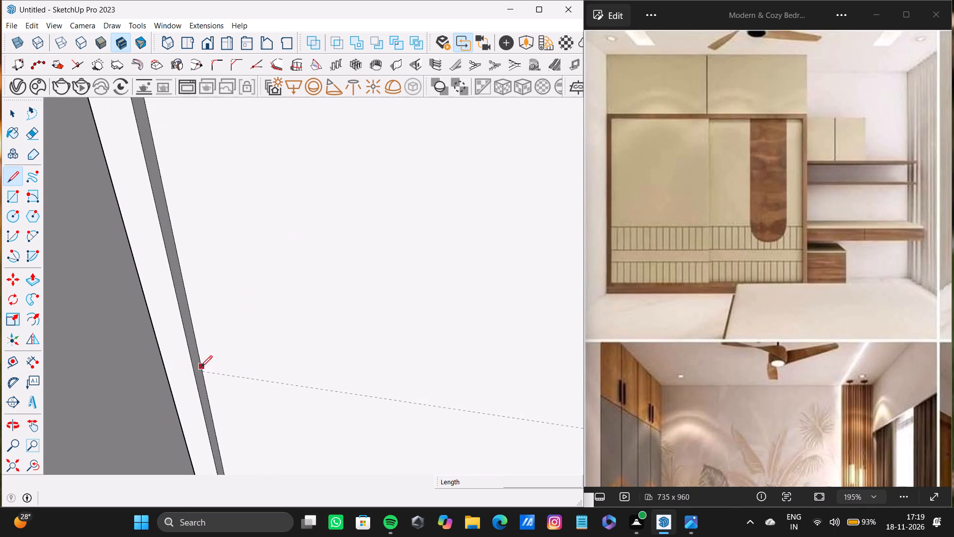
left_click(202, 372)
scroll(439, 420, "down", 11)
middle_click_drag(442, 417, 303, 396, "shift")
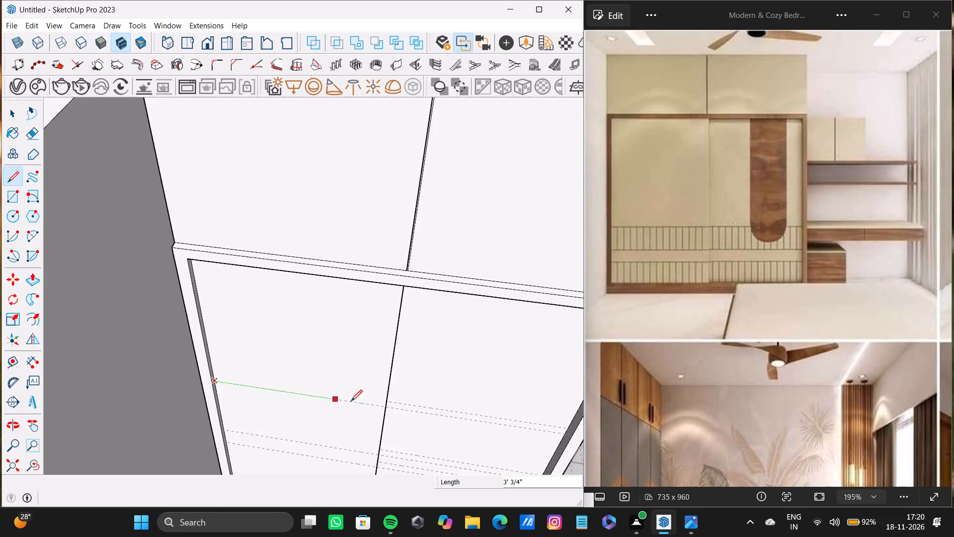
scroll(351, 401, "up", 1)
left_click(390, 408)
key("space")
Trace the middle horizontal guide with a line across the full width of the door farther from the desk.
scroll(337, 411, "down", 2)
middle_click_drag(338, 412, 338, 403, "shift")
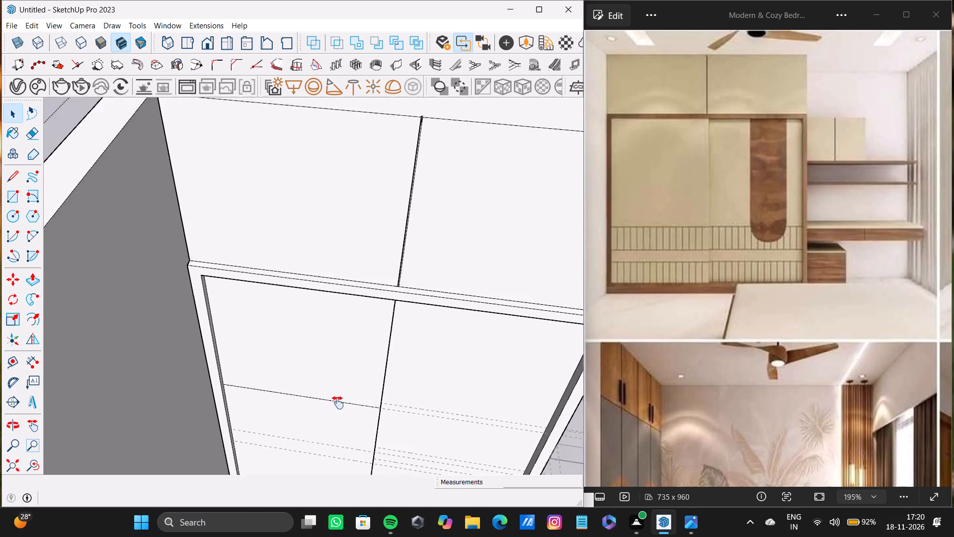
middle_click_drag(338, 403, 331, 337, "shift")
key("l")
scroll(259, 366, "up", 3)
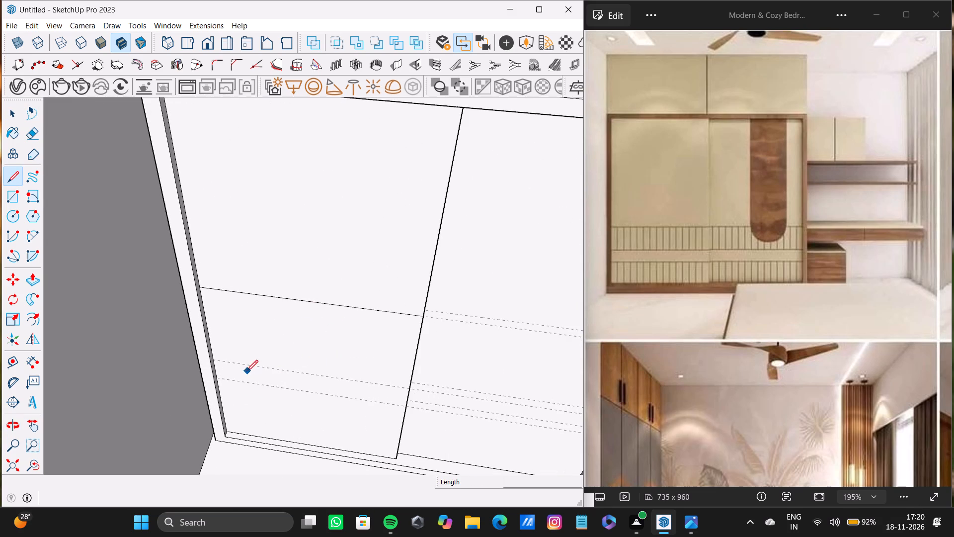
scroll(220, 346, "up", 12)
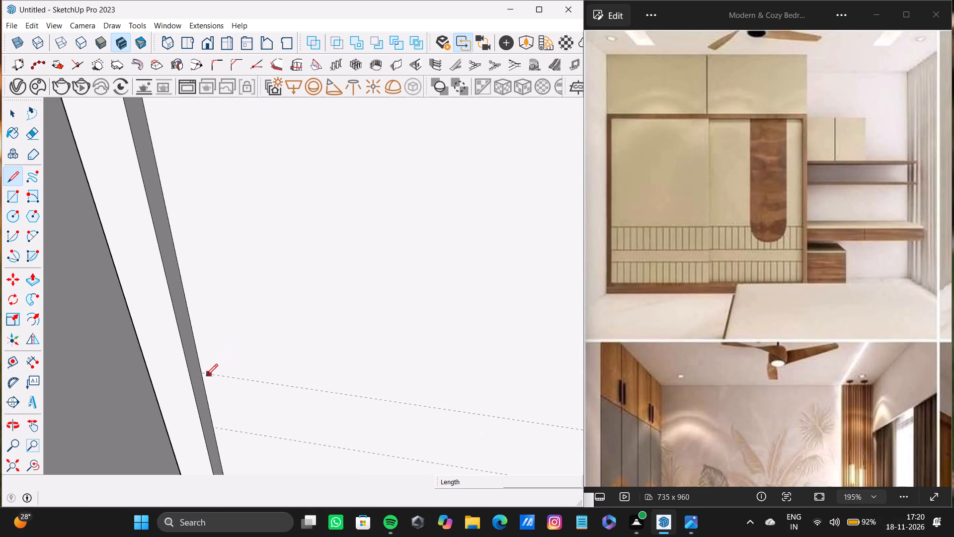
left_click_drag(205, 373, 210, 370)
scroll(460, 395, "down", 12)
middle_click_drag(452, 399, 209, 305, "shift")
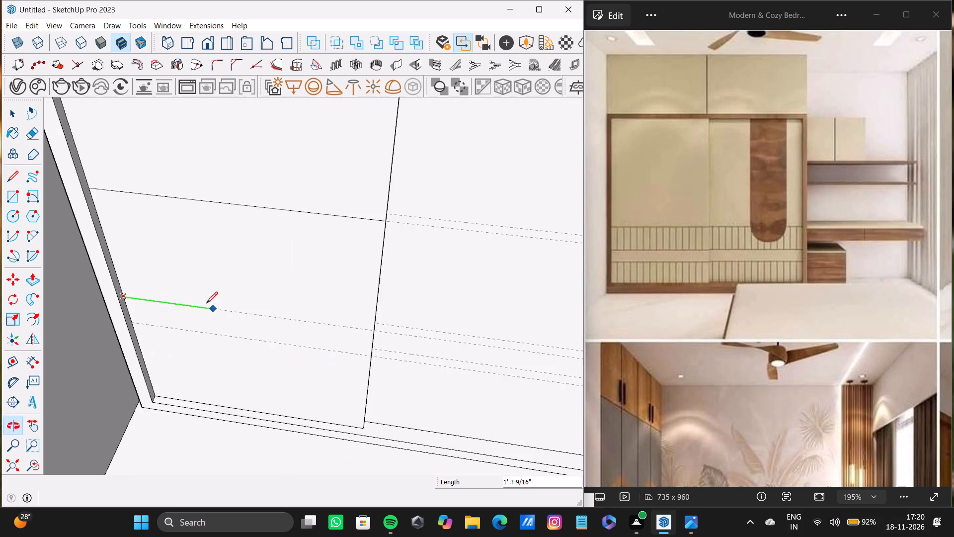
scroll(305, 325, "down", 2)
left_click(360, 329)
Trace the lowest horizontal guide with a line across the full width of the door farther from the desk.
scroll(166, 321, "up", 2)
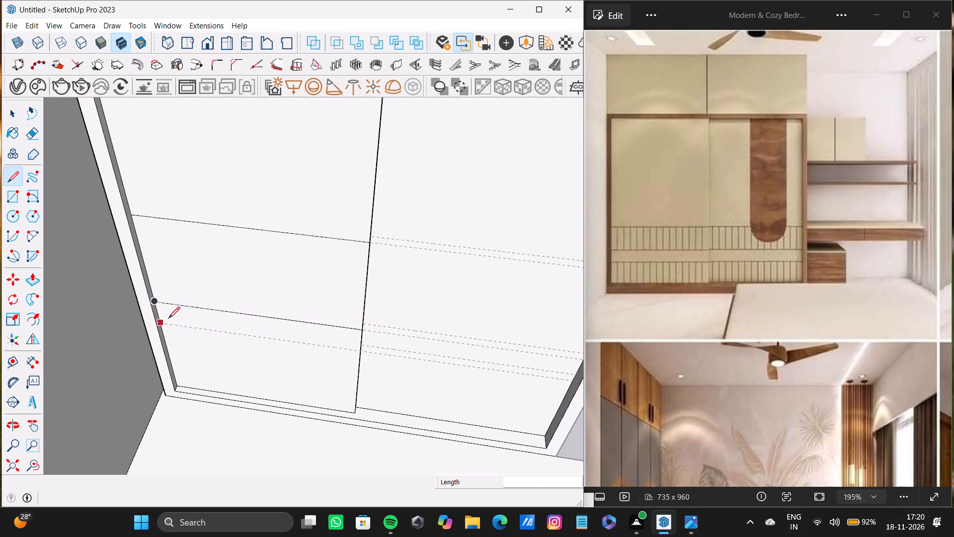
scroll(168, 318, "up", 10)
left_click(142, 327)
scroll(493, 393, "down", 7)
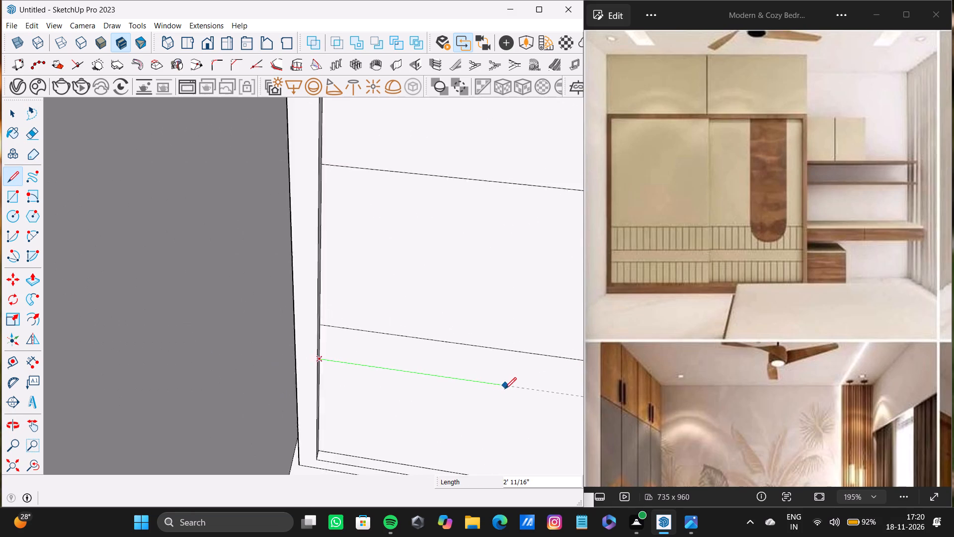
scroll(505, 389, "down", 5)
middle_click_drag(505, 388, 275, 325, "shift")
left_click(386, 336)
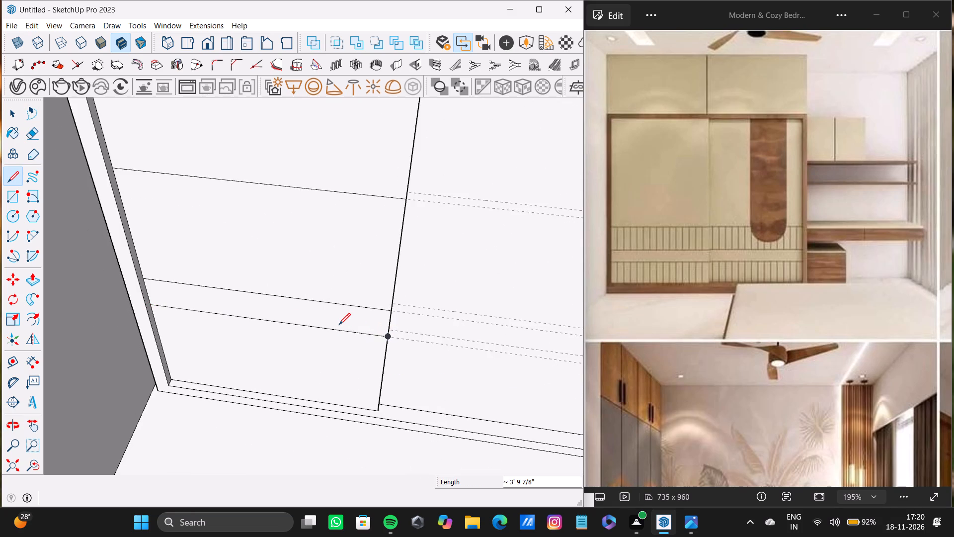
key("space")
Draw a line about 3' 9" long across the door nearest the desk, along the higher of its two topmost guides.
scroll(336, 324, "down", 3)
middle_click_drag(340, 316, 203, 287)
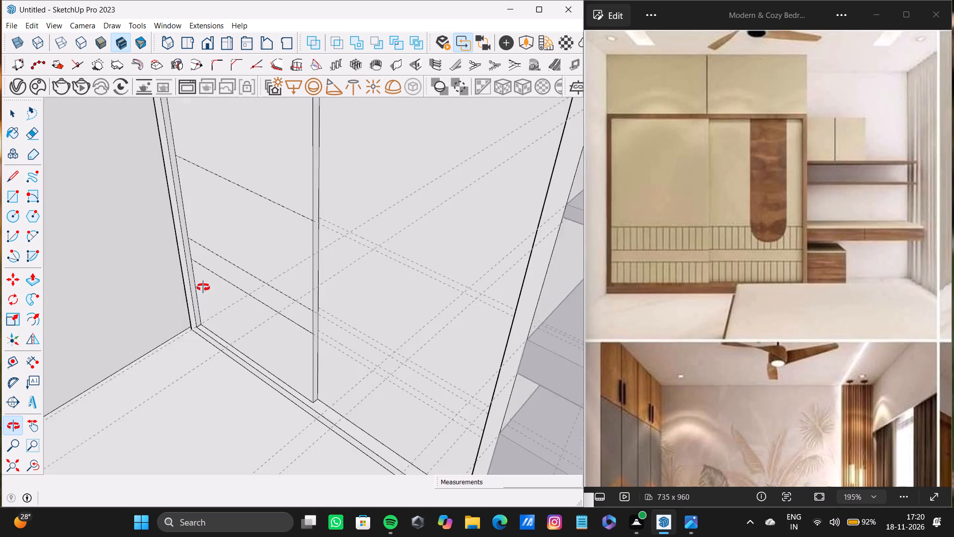
middle_click_drag(203, 287, 224, 275)
scroll(269, 253, "down", 3)
middle_click_drag(264, 258, 264, 261, "shift")
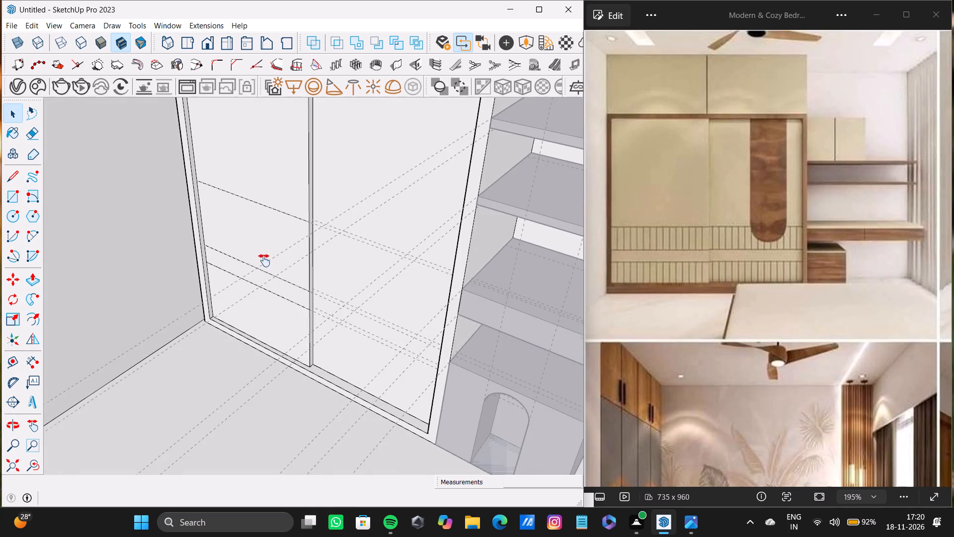
middle_click_drag(264, 261, 326, 331, "shift")
scroll(263, 275, "down", 1, "shift")
scroll(310, 230, "up", 12)
middle_click_drag(315, 274, 355, 308)
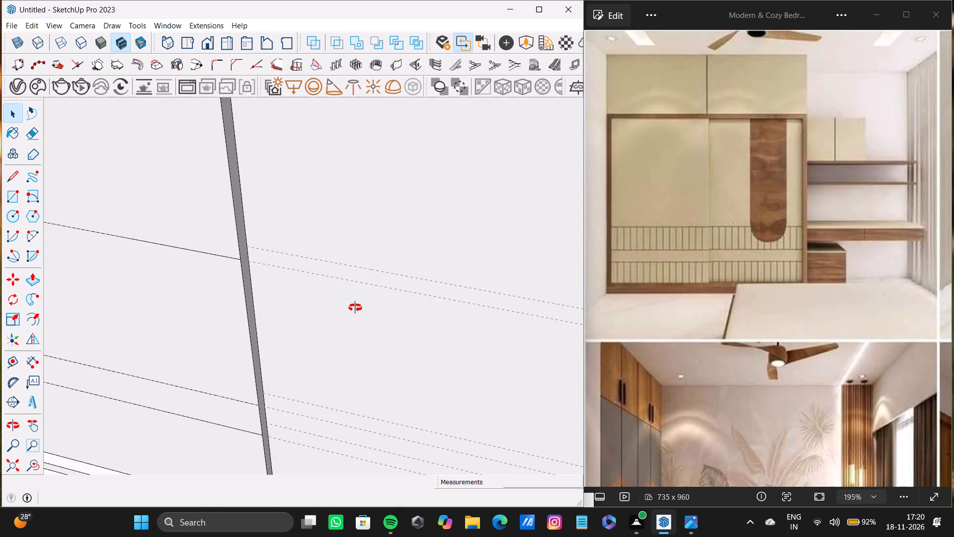
middle_click_drag(355, 308, 352, 357)
middle_click_drag(293, 226, 300, 281)
middle_click_drag(319, 226, 335, 310)
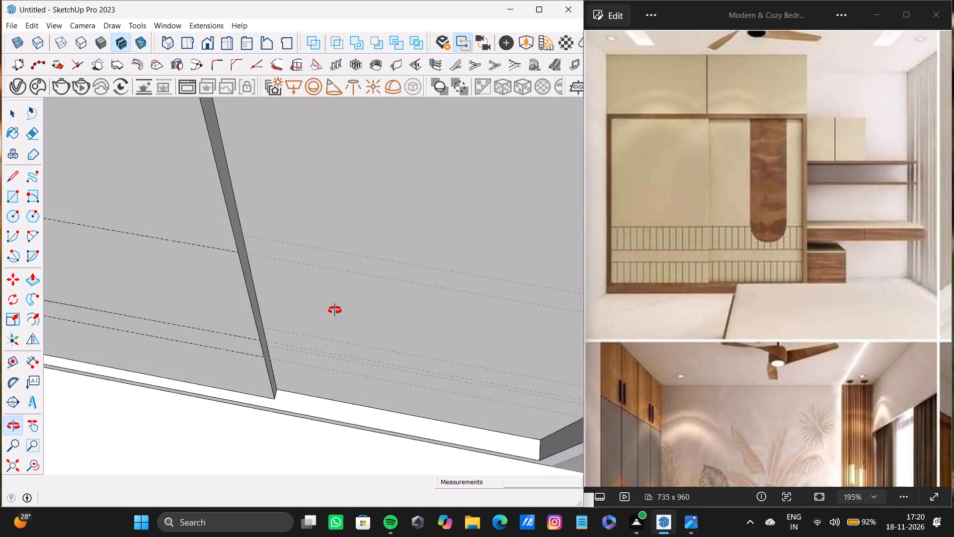
middle_click_drag(335, 310, 349, 243)
scroll(257, 431, "up", 9)
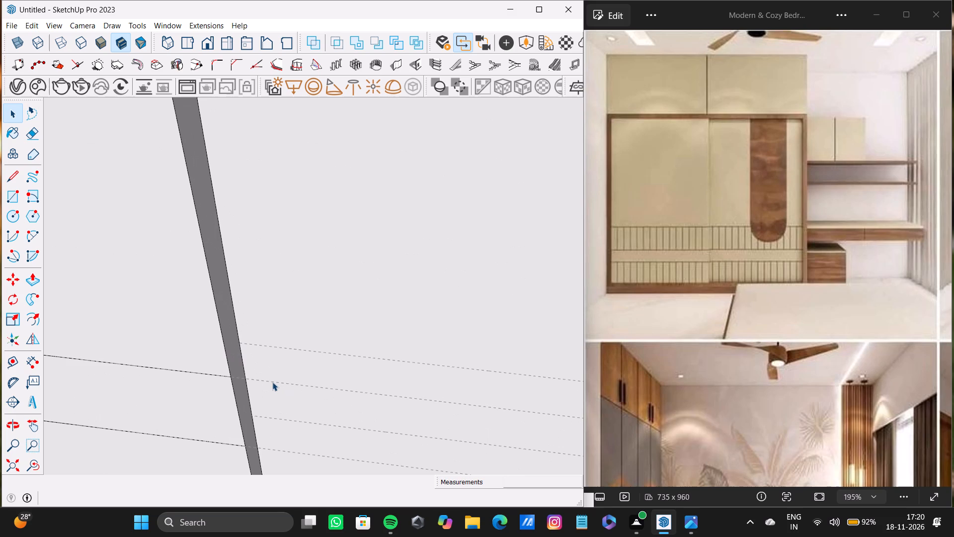
key("l")
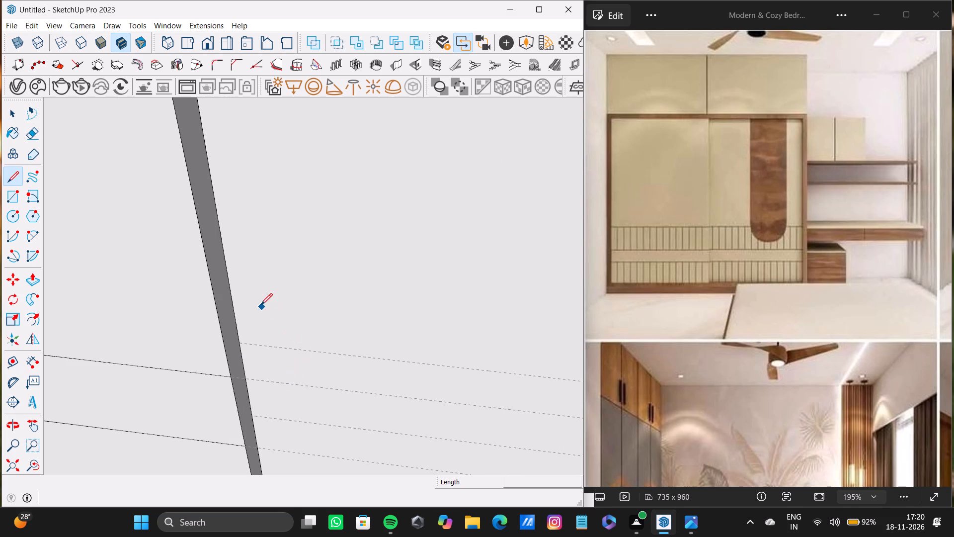
scroll(263, 302, "down", 6)
middle_click_drag(297, 275, 241, 403, "shift")
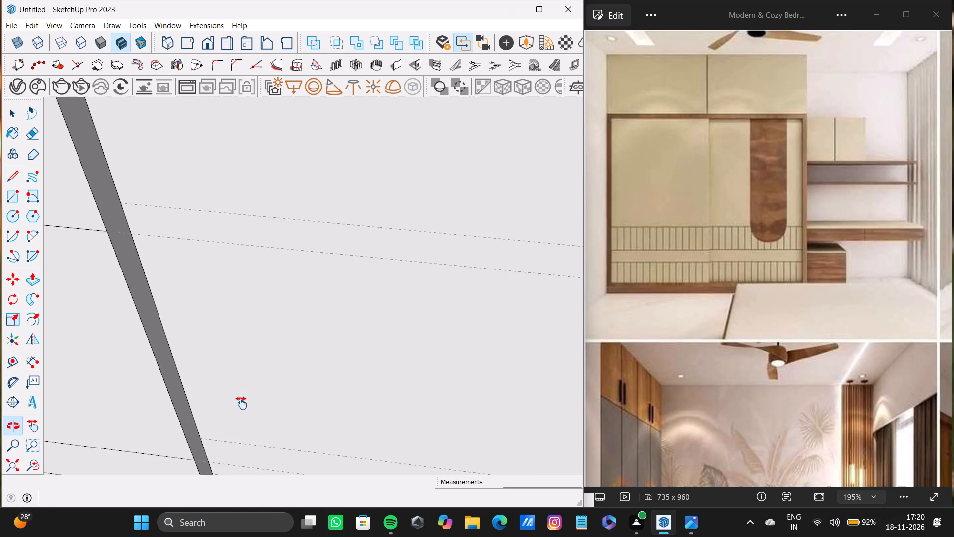
middle_click_drag(241, 403, 241, 404, "shift")
scroll(241, 354, "down", 4)
scroll(144, 268, "up", 7)
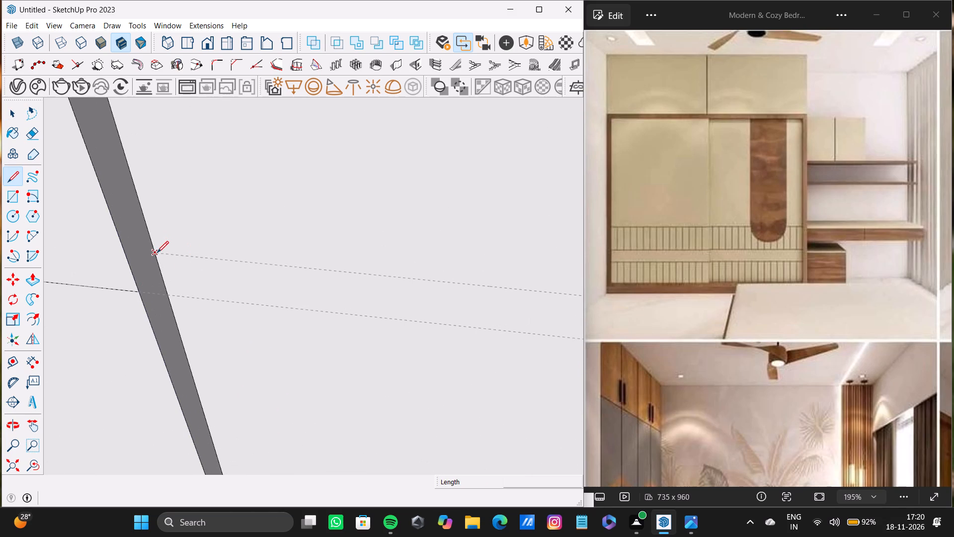
left_click_drag(157, 253, 161, 253)
scroll(337, 297, "down", 12)
middle_click_drag(399, 289, 0, 232, "shift")
scroll(253, 294, "down", 2)
scroll(254, 262, "up", 4)
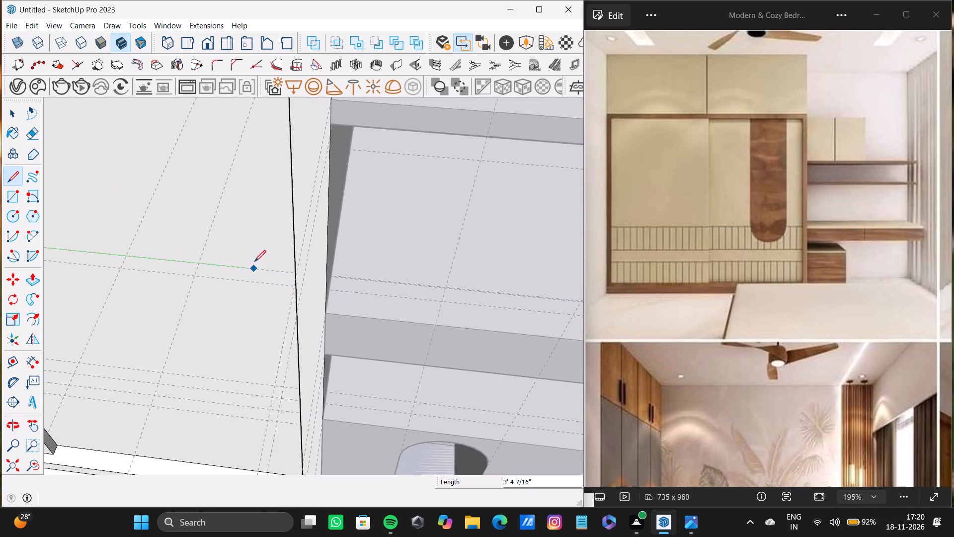
scroll(254, 262, "up", 10)
middle_click_drag(262, 288, 315, 277)
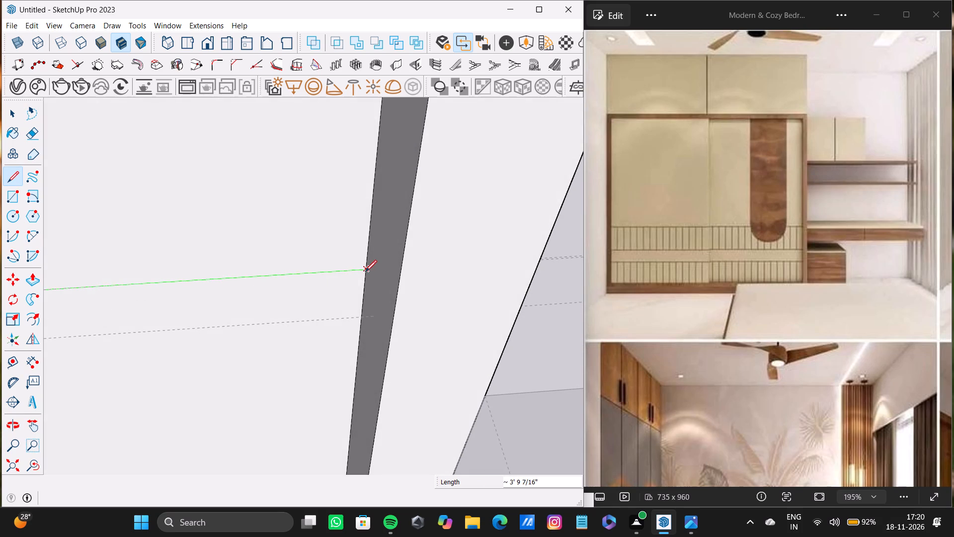
left_click(365, 271)
Draw a line across the full width of the door nearest the desk, along the higher of its two middle guides.
scroll(195, 309, "down", 8)
middle_click_drag(193, 310, 388, 214, "shift")
scroll(315, 290, "down", 8)
middle_click_drag(303, 298, 384, 251, "shift")
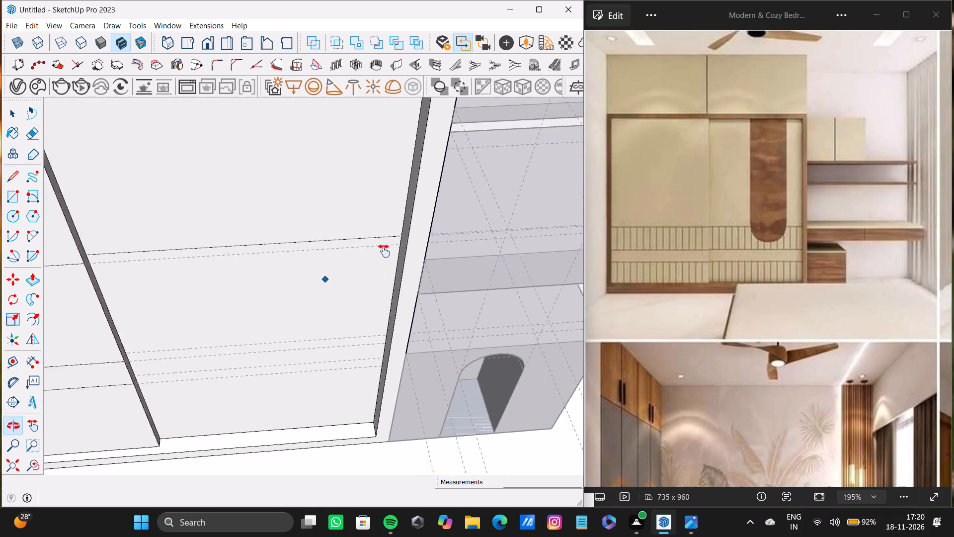
middle_click_drag(384, 251, 391, 248, "shift")
scroll(137, 343, "up", 17)
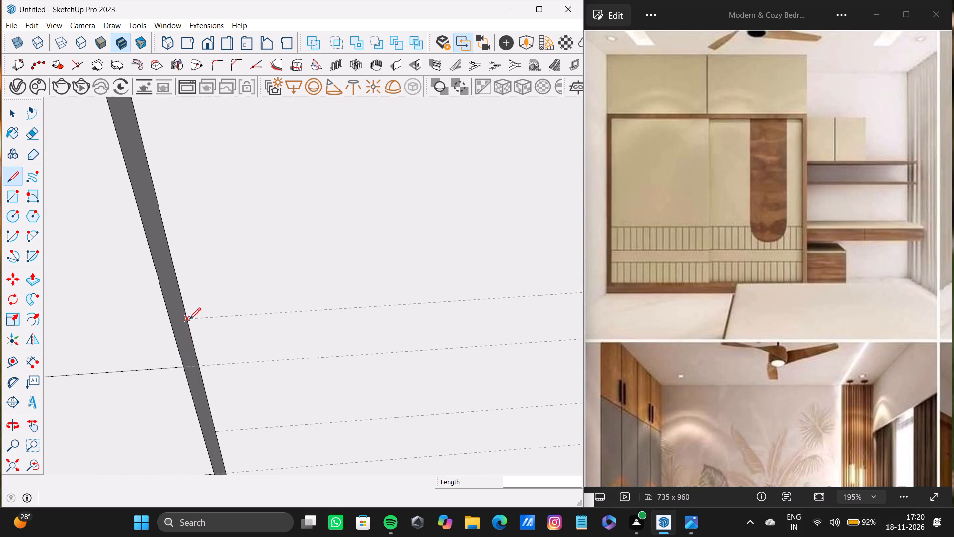
left_click_drag(188, 318, 195, 312)
scroll(428, 309, "down", 8)
middle_click_drag(450, 297, 85, 278, "shift")
scroll(349, 298, "down", 3)
middle_click_drag(345, 278, 186, 325, "shift")
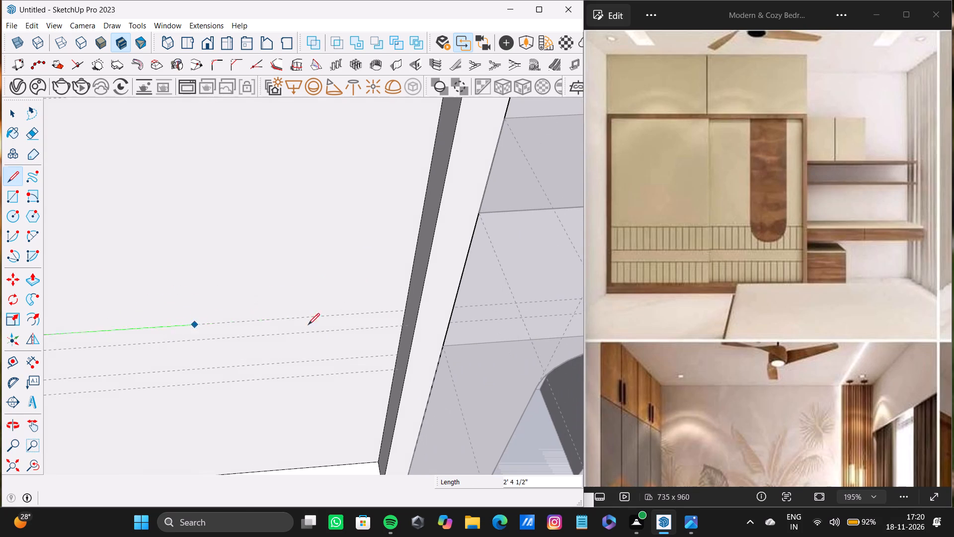
left_click(403, 314)
Draw a line about 3' 9" long across the door nearest the desk, along the higher of its two lowest guides.
scroll(200, 358, "down", 4)
middle_click_drag(195, 366, 414, 304, "shift")
scroll(247, 310, "up", 3)
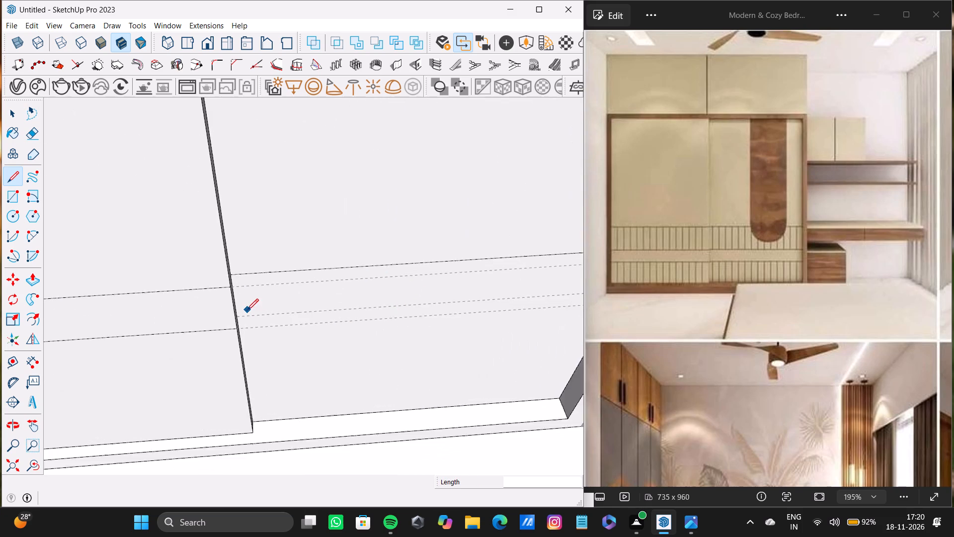
scroll(247, 310, "up", 9)
middle_click_drag(252, 320, 137, 298)
scroll(254, 296, "up", 3)
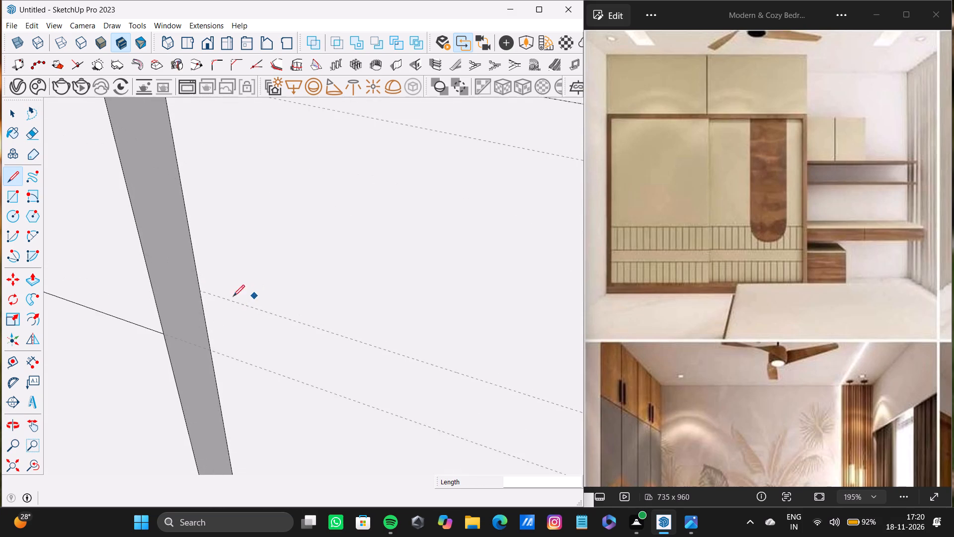
scroll(233, 296, "up", 3)
left_click(199, 286)
scroll(556, 384, "down", 11)
middle_click_drag(458, 371, 448, 367, "shift")
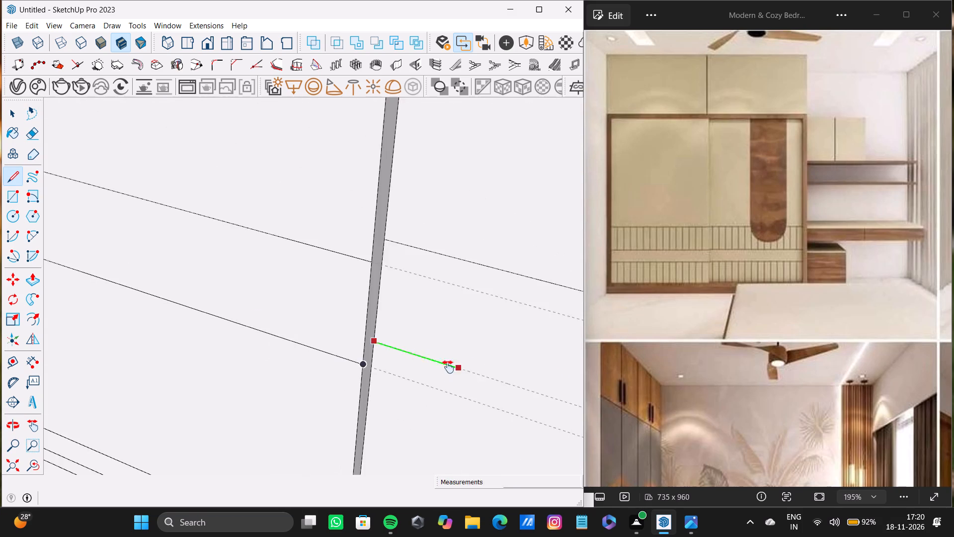
middle_click_drag(448, 367, 250, 316, "shift")
scroll(354, 351, "down", 7)
middle_click_drag(438, 358, 251, 313, "shift")
scroll(311, 338, "down", 6)
scroll(441, 402, "up", 2)
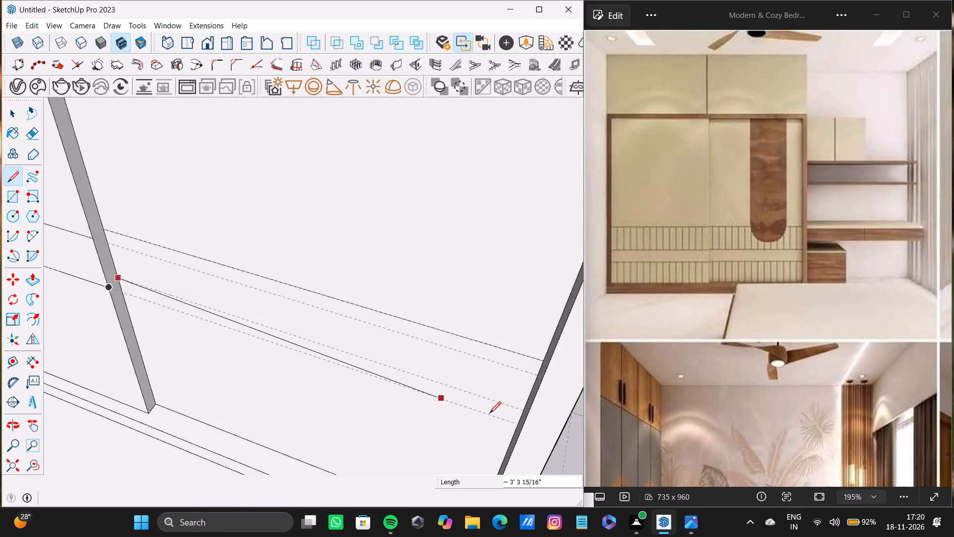
scroll(489, 413, "up", 10)
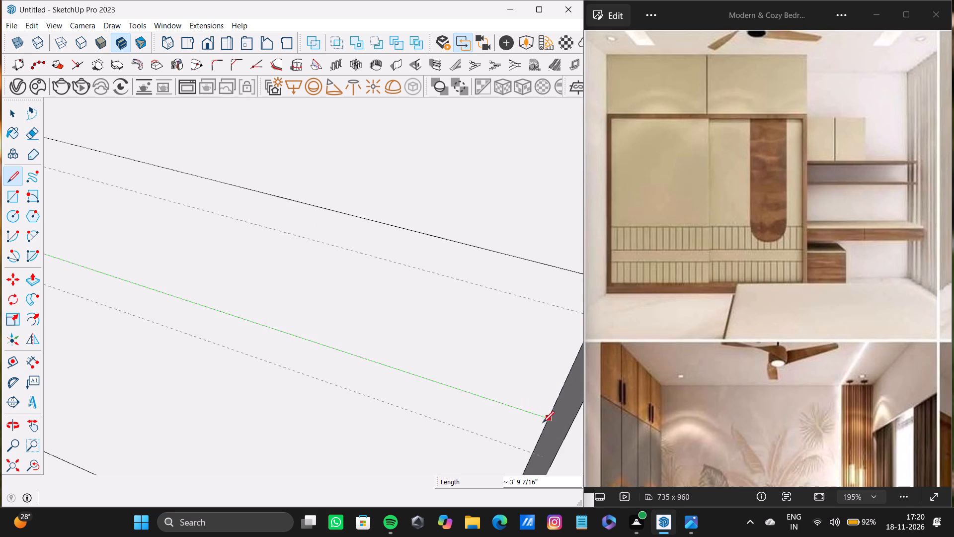
left_click(550, 418)
key("space")
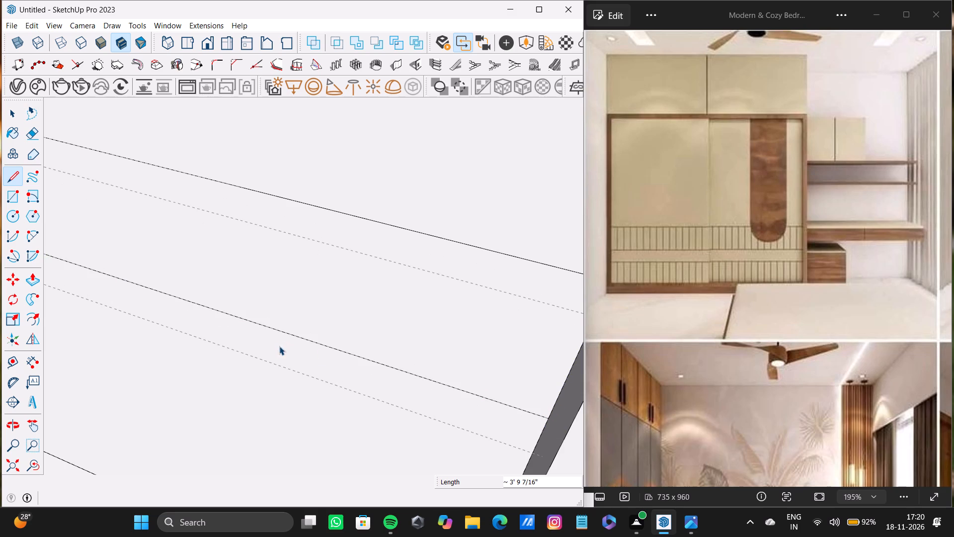
Leave the wardrobe group and delete the leftover guide just below the top dividing line on the door nearest the desk.
scroll(200, 376, "down", 18)
middle_click_drag(199, 370, 561, 350, "shift")
middle_click_drag(393, 298, 257, 387, "shift")
scroll(260, 380, "down", 9)
middle_click_drag(261, 372, 283, 351)
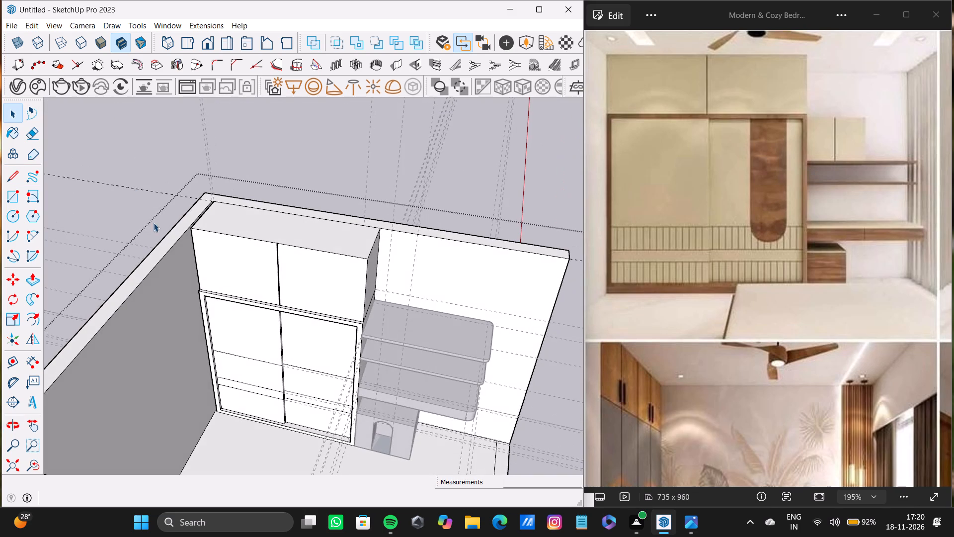
left_click(137, 170)
scroll(291, 388, "up", 11)
left_click(319, 357)
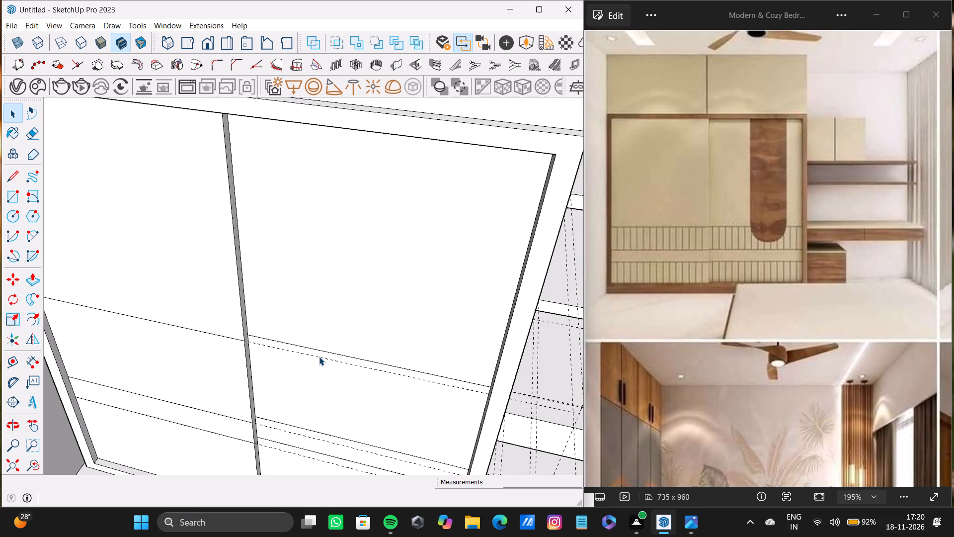
triple_click(319, 357)
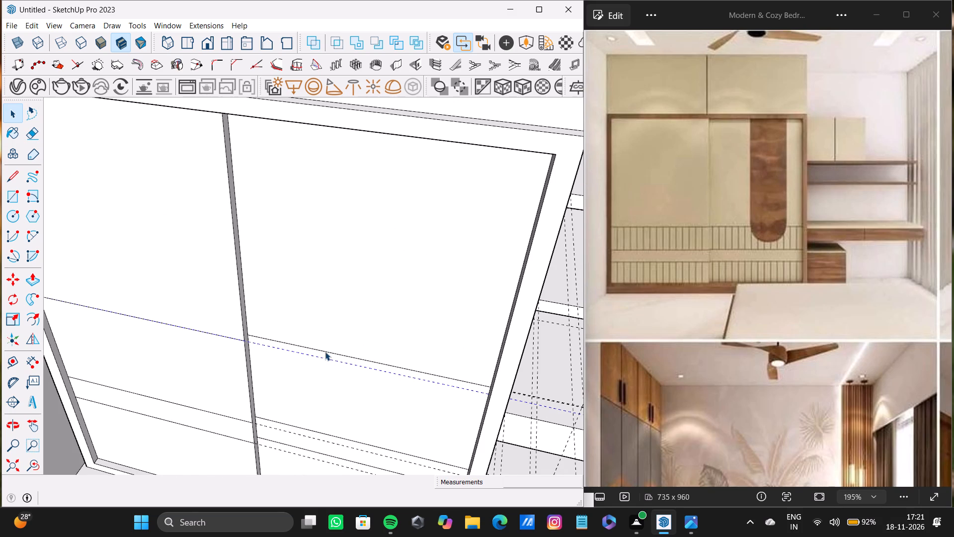
double_click(326, 356)
left_click(307, 354)
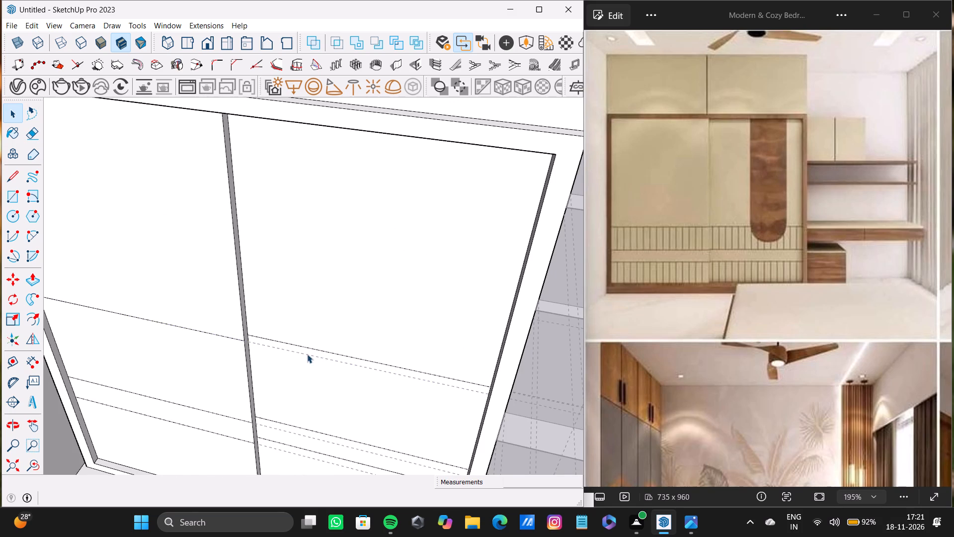
scroll(250, 352, "down", 12)
left_click(94, 144)
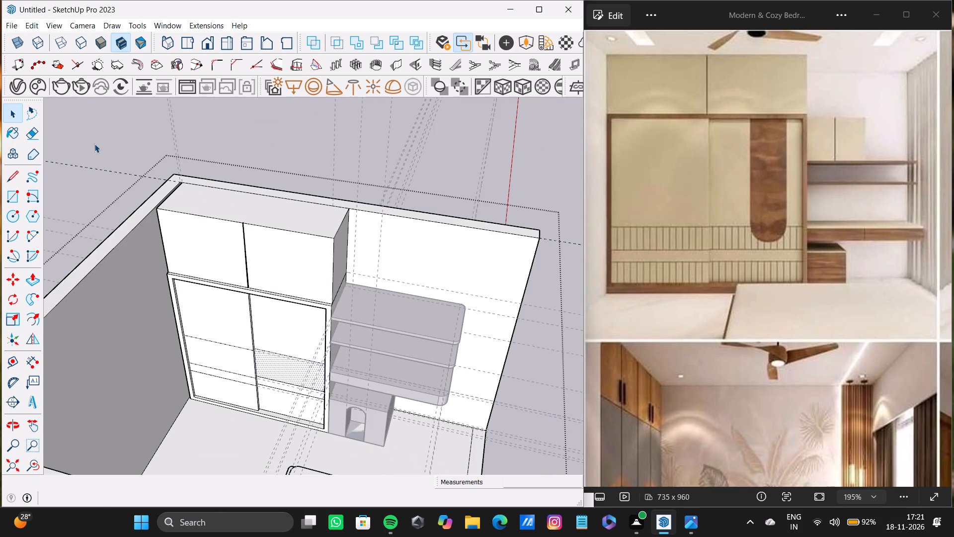
scroll(256, 343, "up", 11)
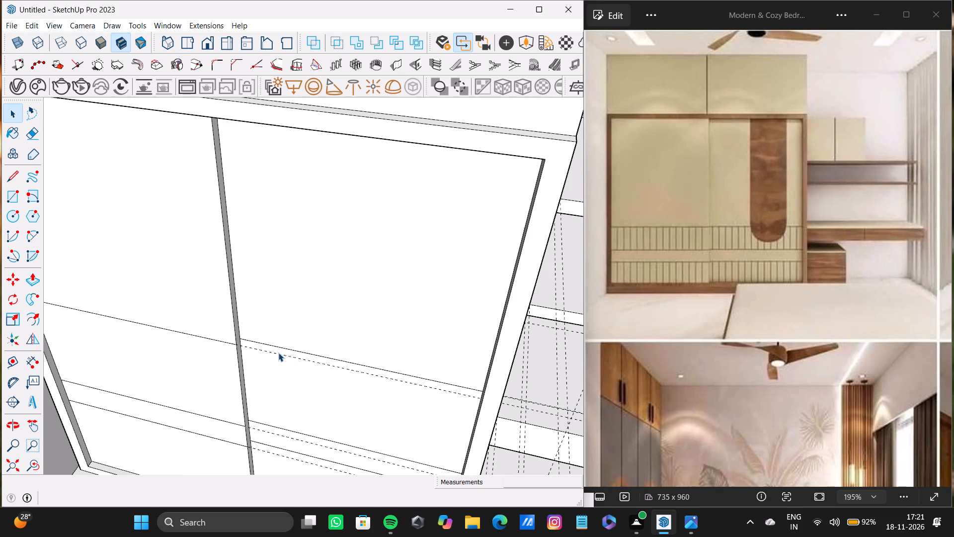
left_click(278, 355)
key("Delete")
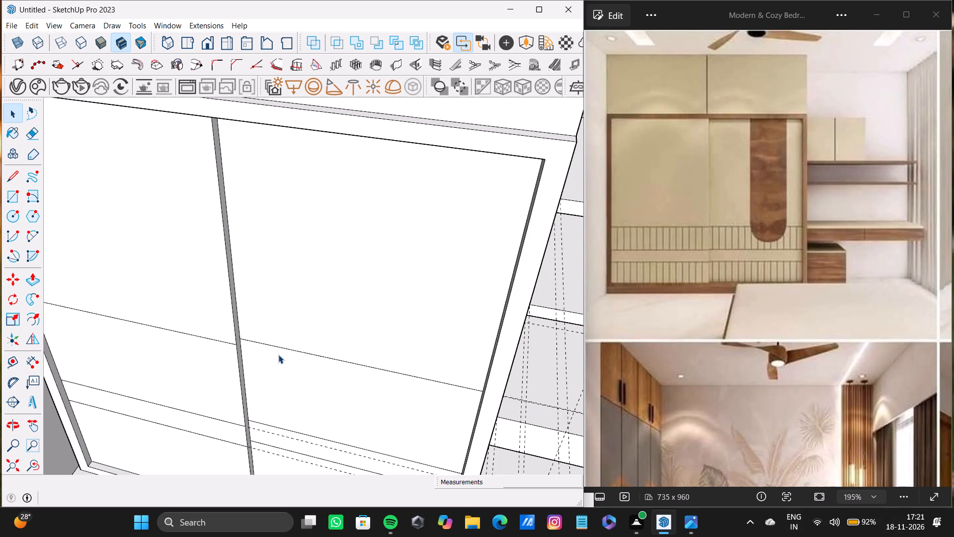
Delete the two remaining horizontal guides beneath the middle and lowest dividing lines on the door nearest the desk.
scroll(276, 443, "up", 3)
middle_click_drag(276, 443, 277, 361, "shift")
scroll(261, 359, "up", 2)
left_click(269, 346)
left_click(274, 344)
left_click(274, 344)
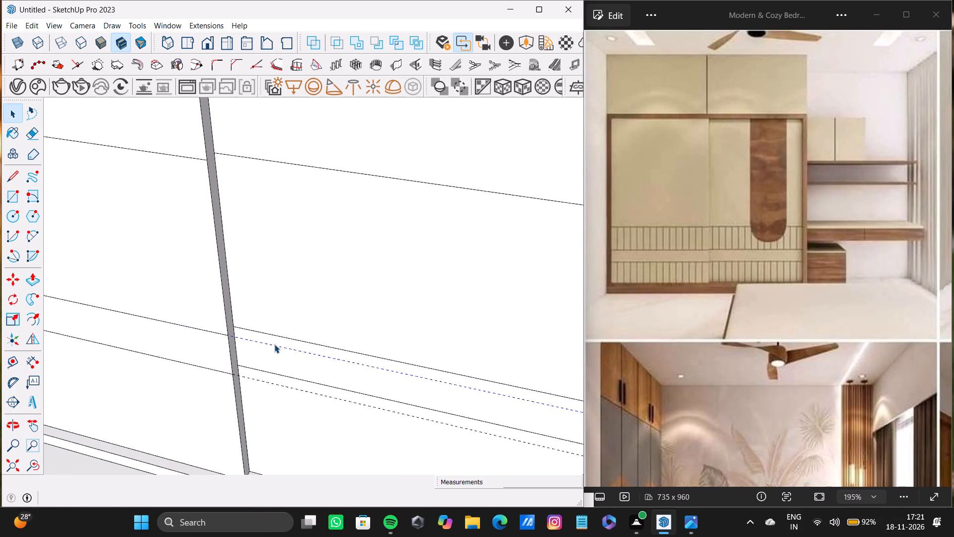
key("Delete")
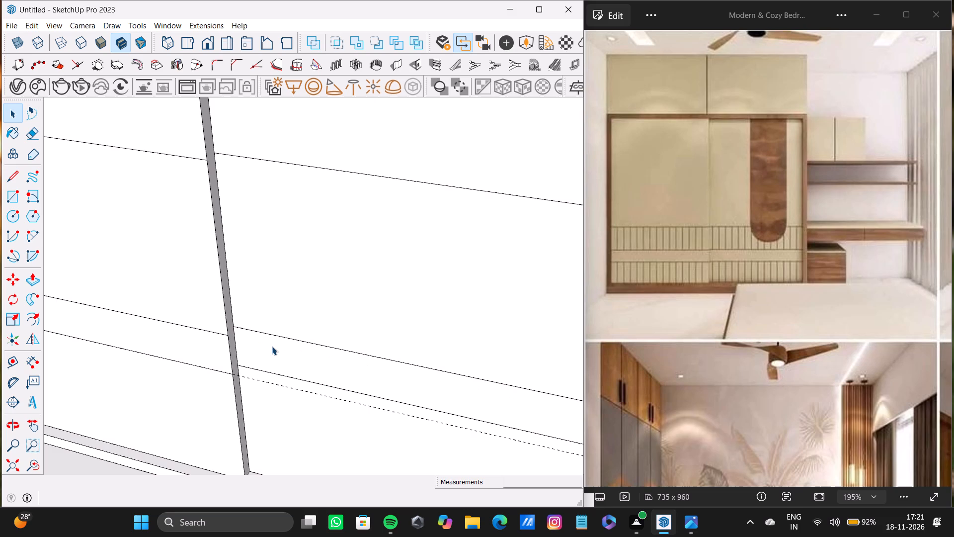
left_click(289, 388)
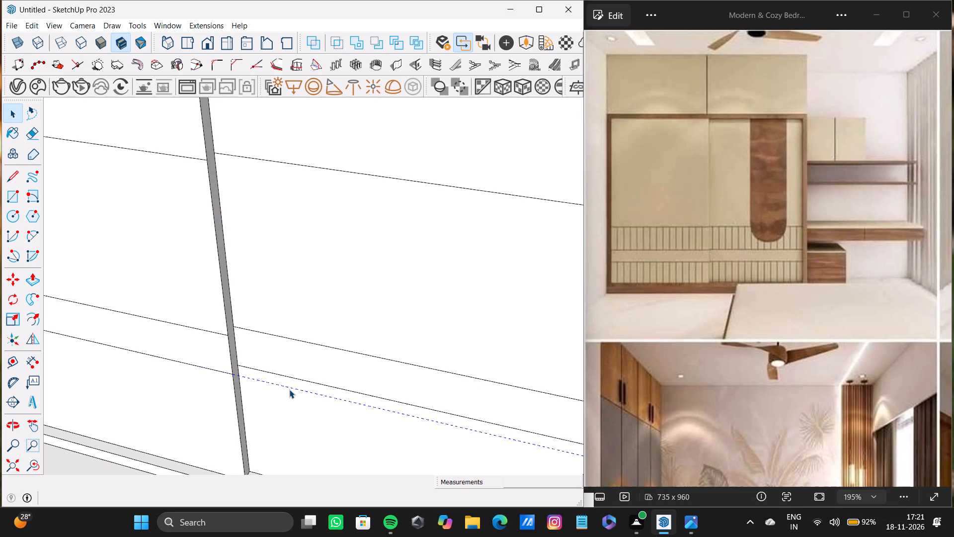
key("Delete")
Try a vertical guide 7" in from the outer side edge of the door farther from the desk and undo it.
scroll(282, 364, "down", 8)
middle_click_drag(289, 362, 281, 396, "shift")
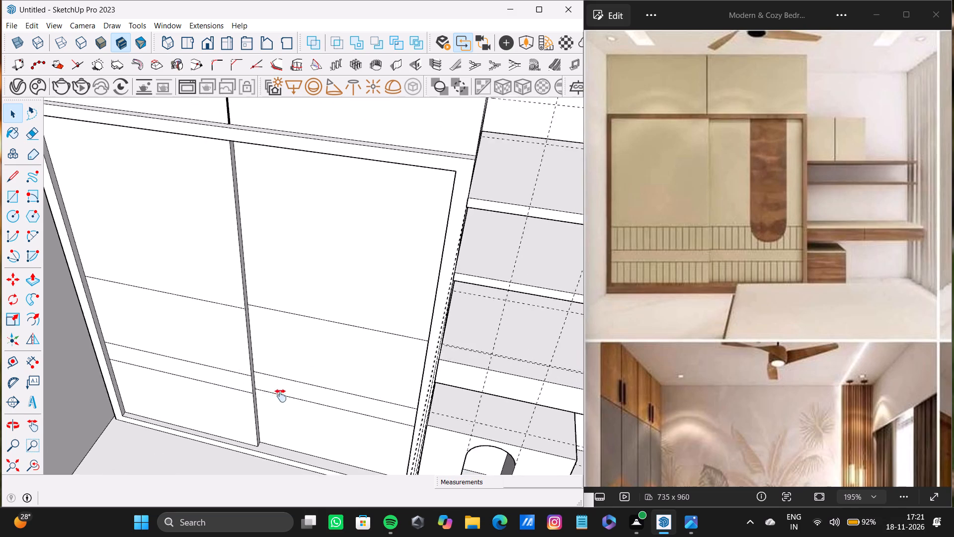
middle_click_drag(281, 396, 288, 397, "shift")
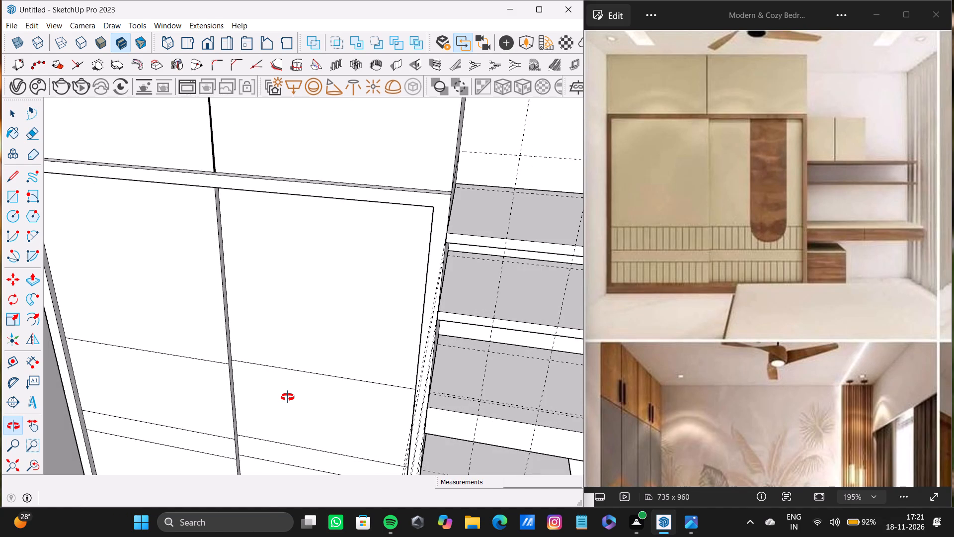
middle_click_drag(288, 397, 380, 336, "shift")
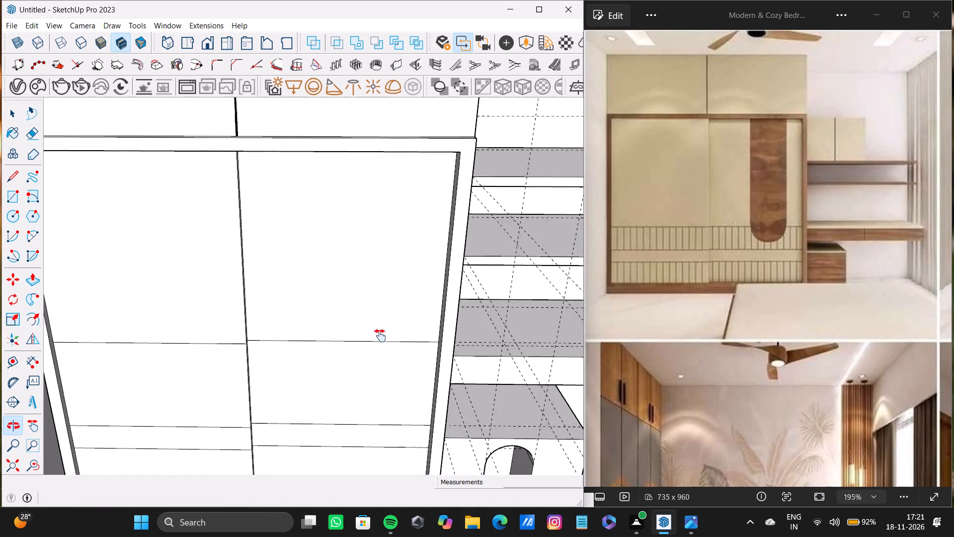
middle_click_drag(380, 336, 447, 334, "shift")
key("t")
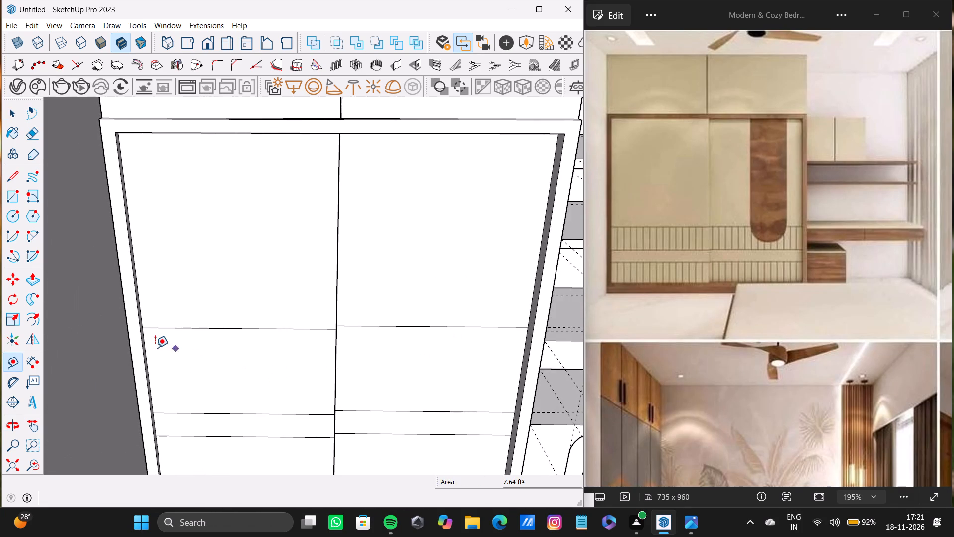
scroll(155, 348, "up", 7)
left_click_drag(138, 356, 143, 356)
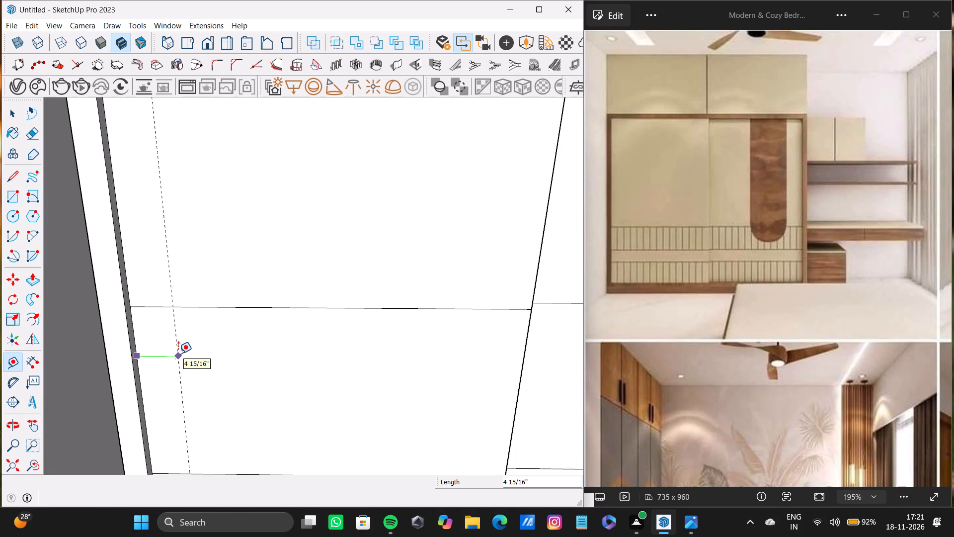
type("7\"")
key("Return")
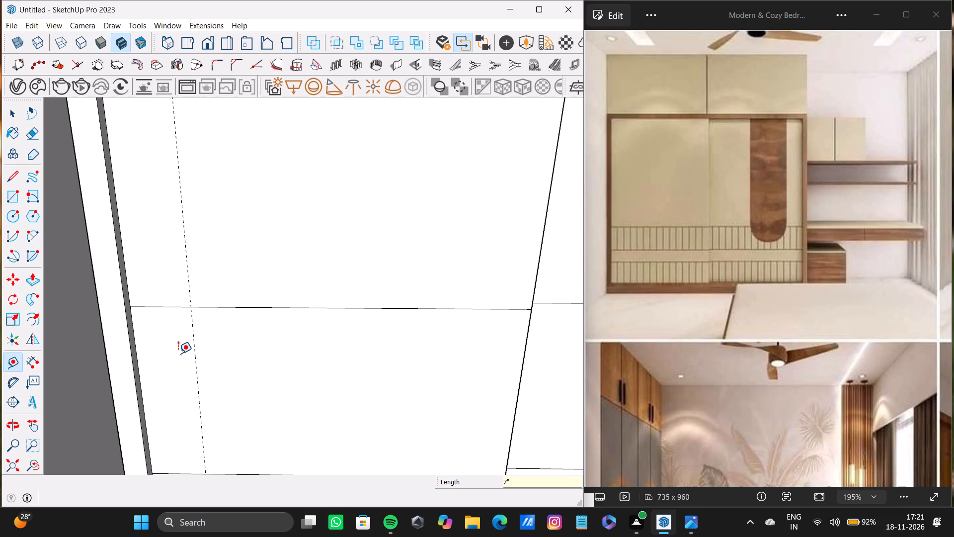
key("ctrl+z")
Place a vertical guide 5" in from the outer side edge of the door farther from the desk.
left_click_drag(137, 351, 146, 349)
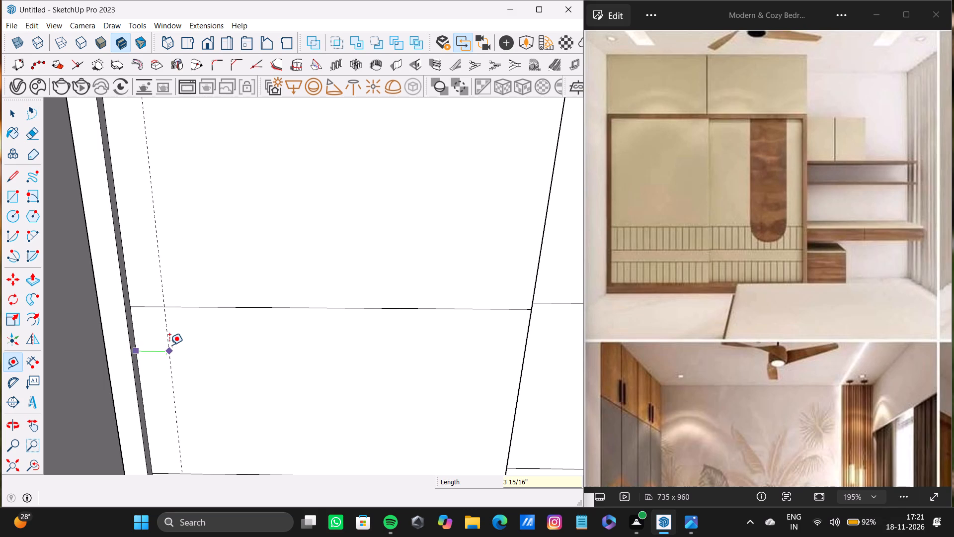
key("5")
key("shift+quotedbl")
key("Return")
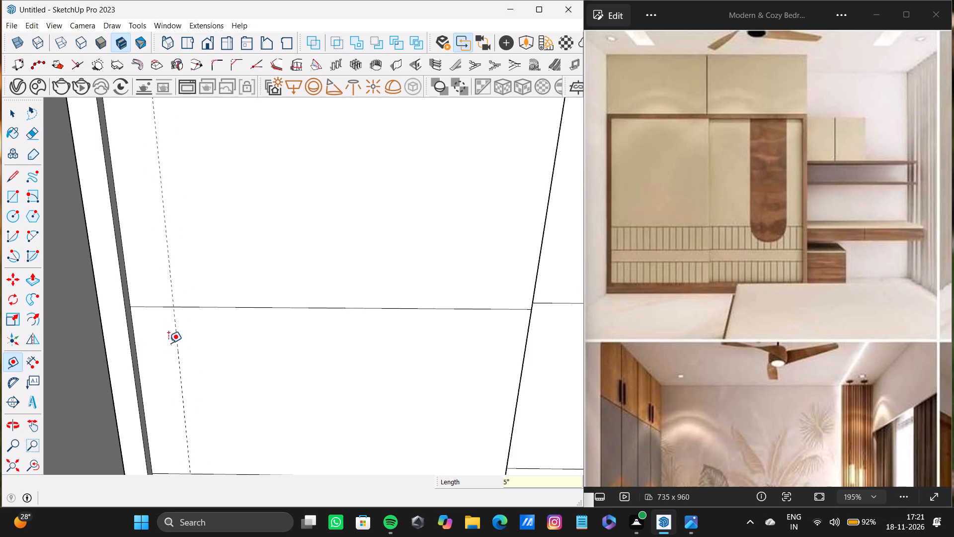
key("space")
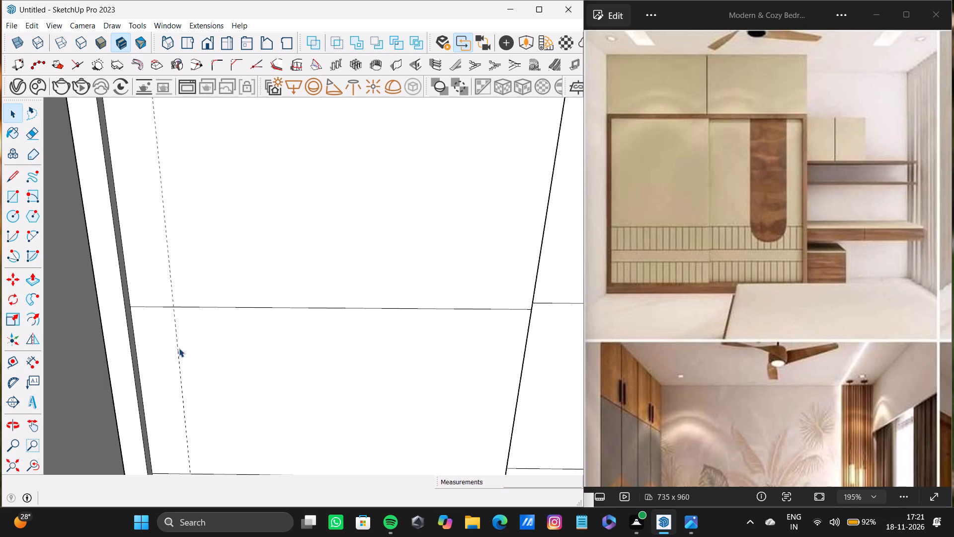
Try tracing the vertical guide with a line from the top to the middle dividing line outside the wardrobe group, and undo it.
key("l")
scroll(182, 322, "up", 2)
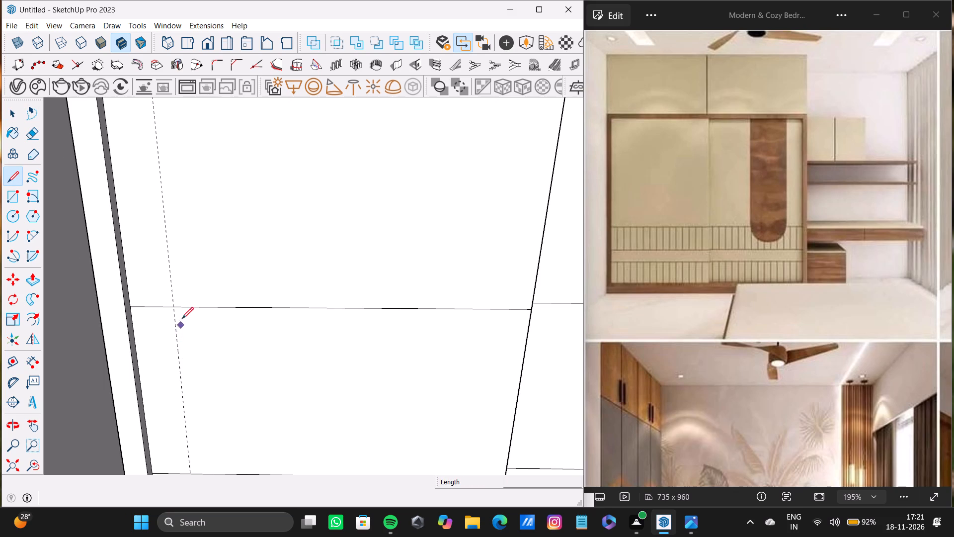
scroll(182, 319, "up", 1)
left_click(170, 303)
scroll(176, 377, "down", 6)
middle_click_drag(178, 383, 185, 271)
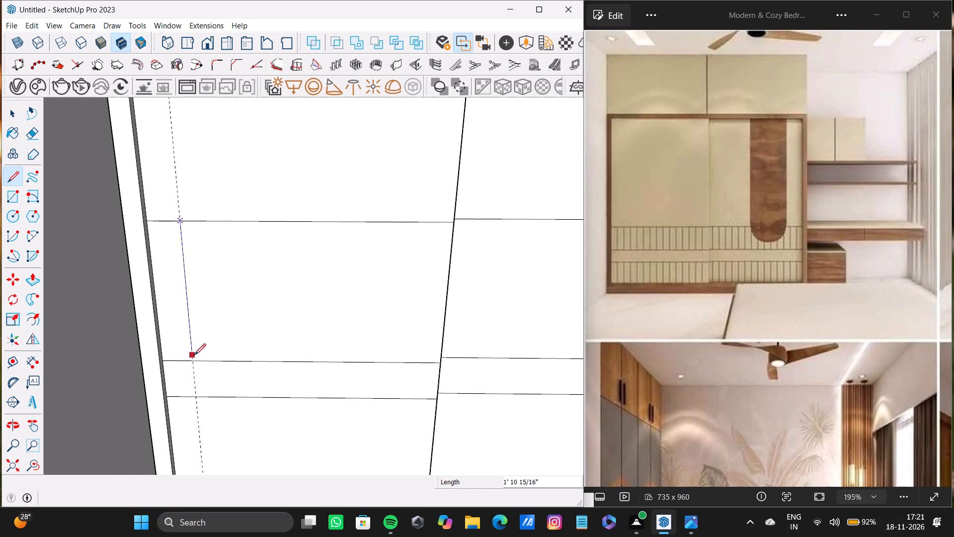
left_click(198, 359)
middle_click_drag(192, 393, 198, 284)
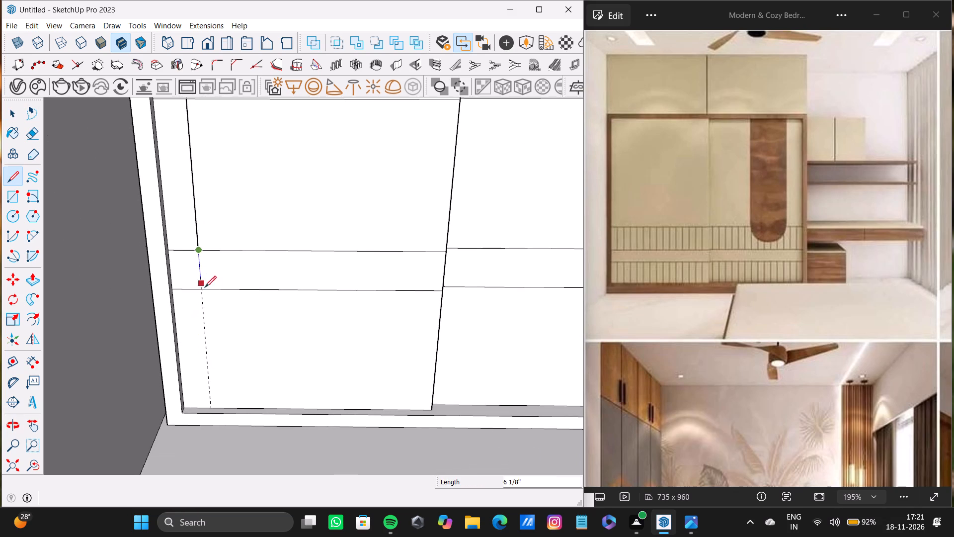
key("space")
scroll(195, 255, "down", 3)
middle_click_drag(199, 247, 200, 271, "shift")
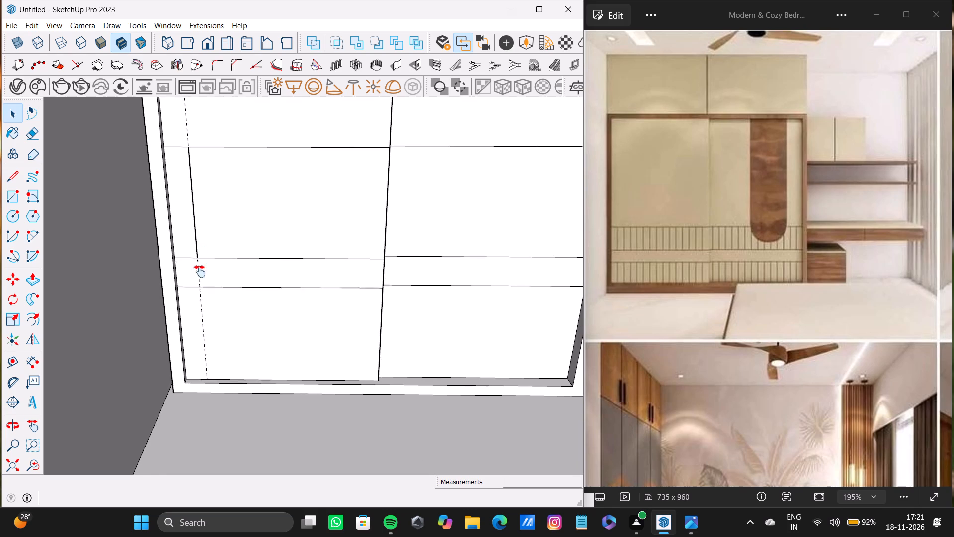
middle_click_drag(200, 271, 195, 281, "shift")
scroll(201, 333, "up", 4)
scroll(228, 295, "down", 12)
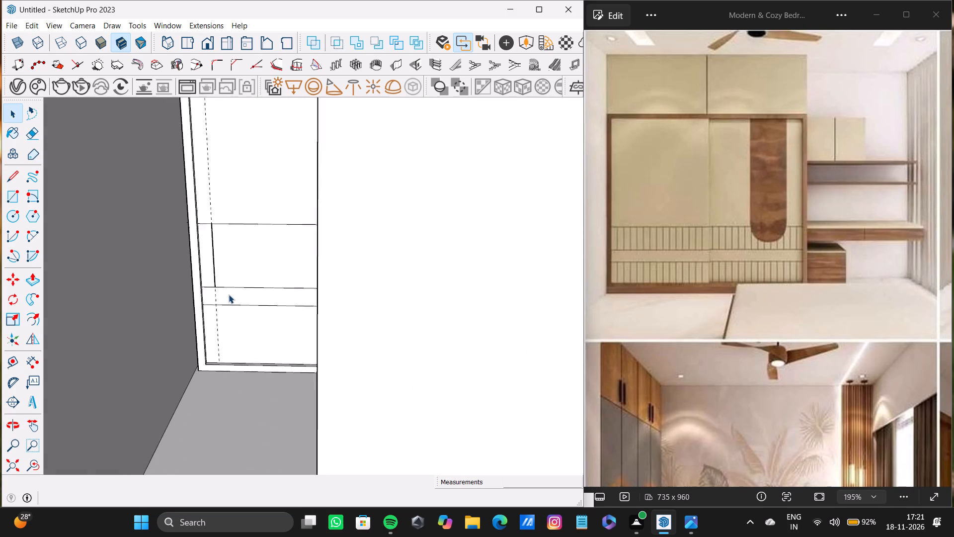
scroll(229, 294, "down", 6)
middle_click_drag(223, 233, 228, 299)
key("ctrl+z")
Inside the wardrobe group, trace the vertical guide with lines across the upper band and the bottom band of the door farther from the desk.
scroll(212, 228, "up", 4)
double_click(238, 229)
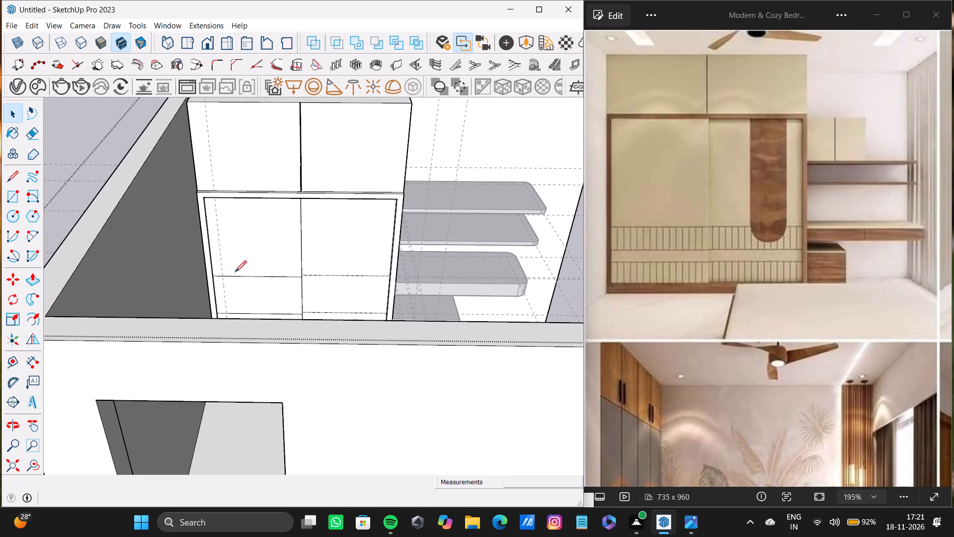
key("l")
scroll(238, 279, "up", 10)
left_click_drag(221, 258, 225, 272)
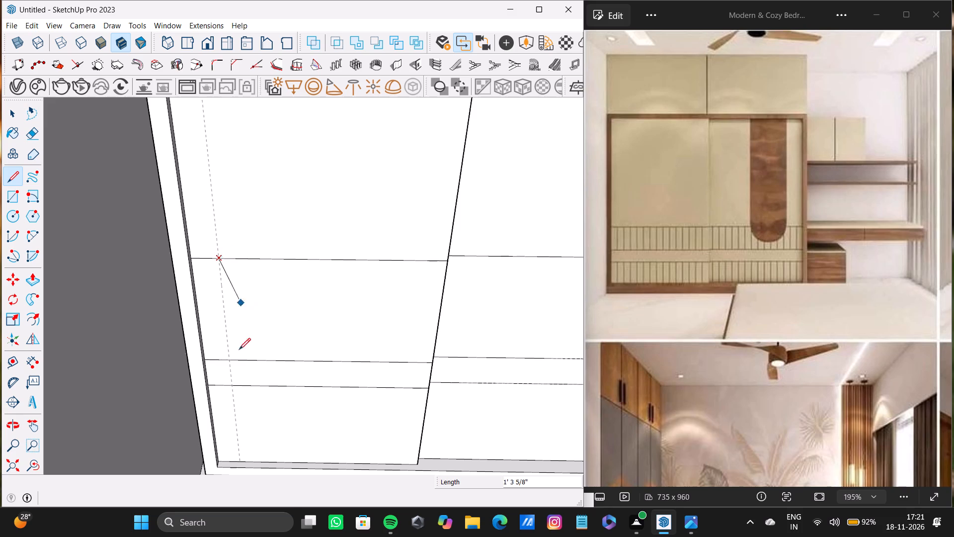
left_click(231, 361)
left_click(236, 382)
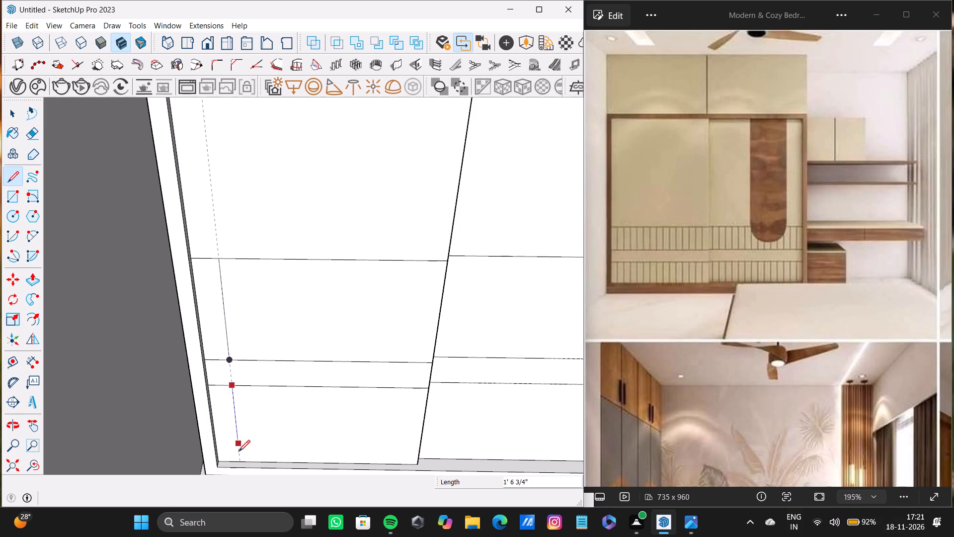
left_click(239, 460)
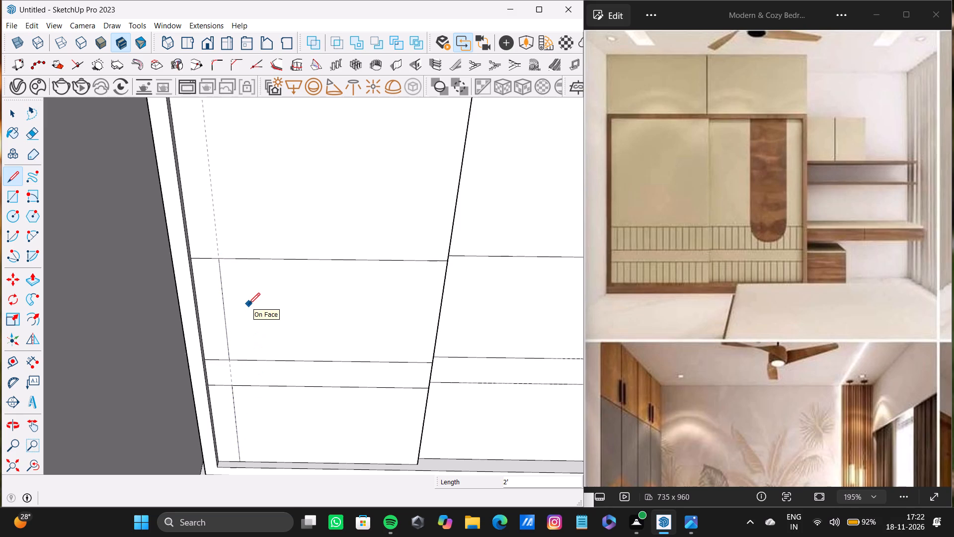
key("space")
Copy the upper band's vertical line to the door's inner side edge and divide the distance into 6 equal spaces.
key("t")
key("space")
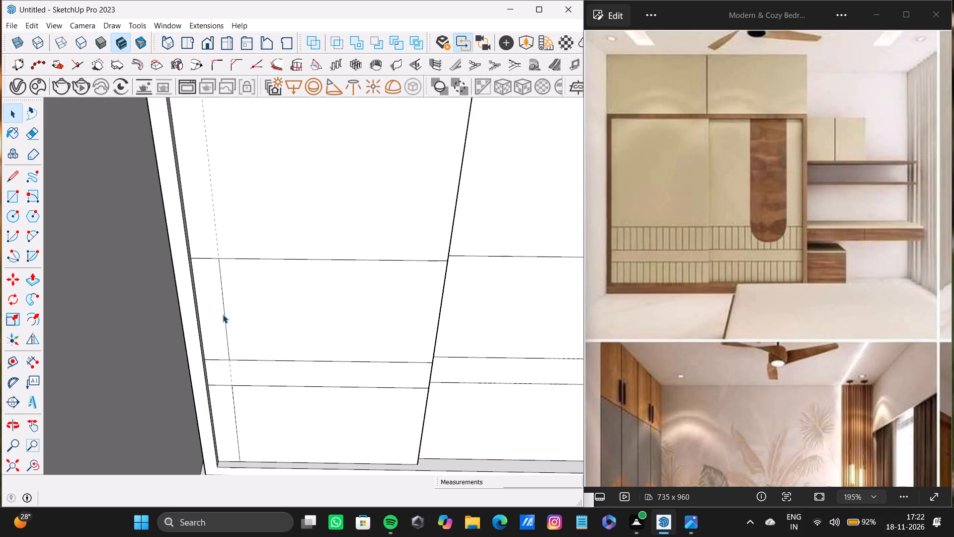
left_click(227, 314)
left_click(224, 316)
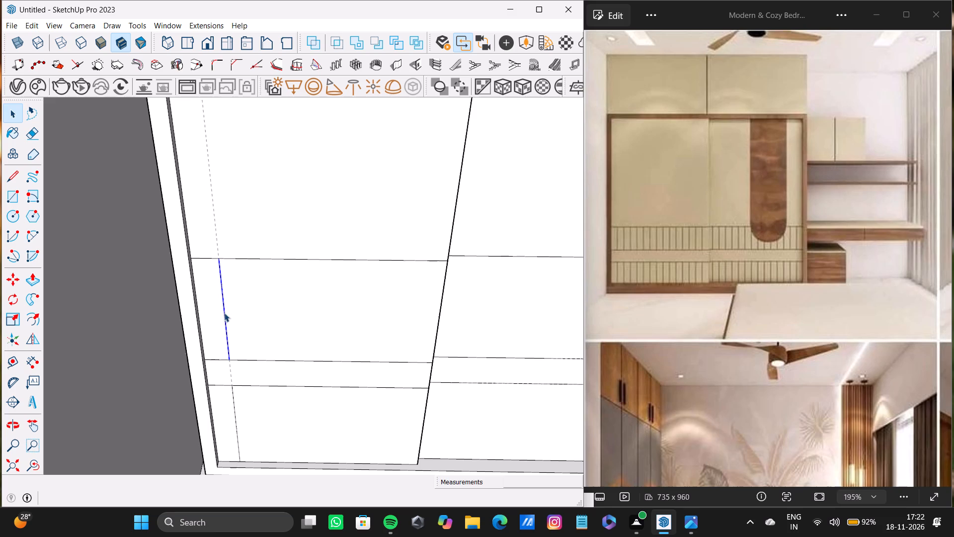
key("m")
left_click(220, 260, "ctrl")
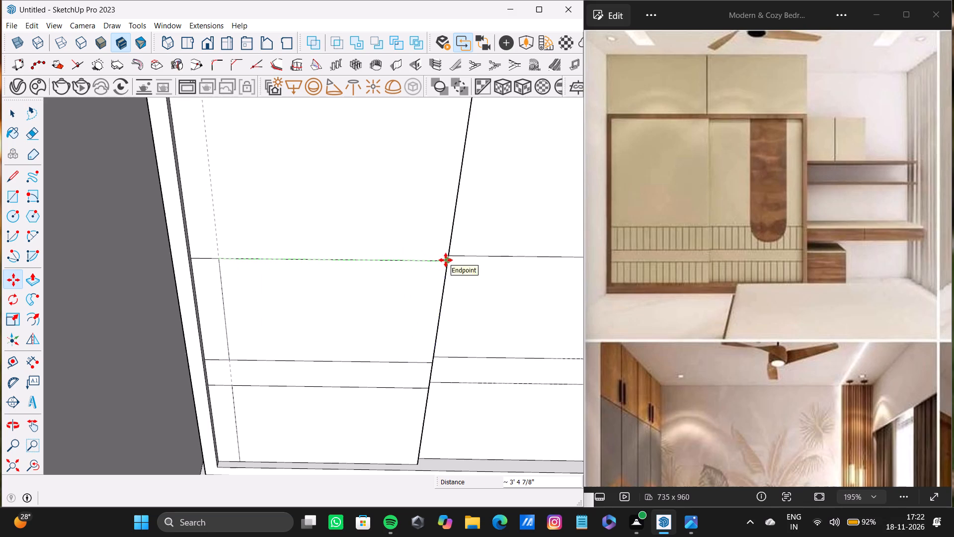
left_click(446, 260)
key("slash")
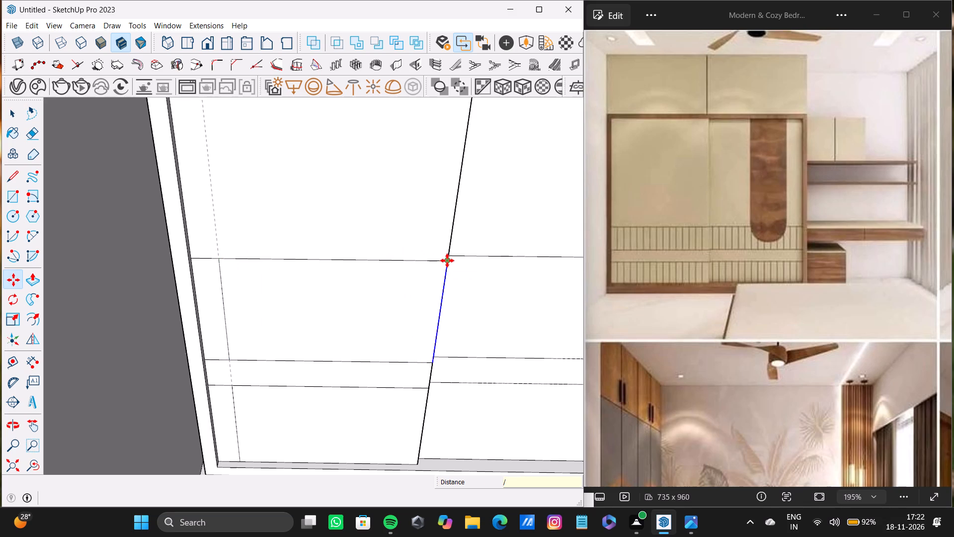
key("6")
key("Return")
Copy the bottom band's vertical line to the same door's inner side edge, dividing the distance into 6 equal spaces.
middle_click_drag(360, 367, 328, 278, "shift")
key("space")
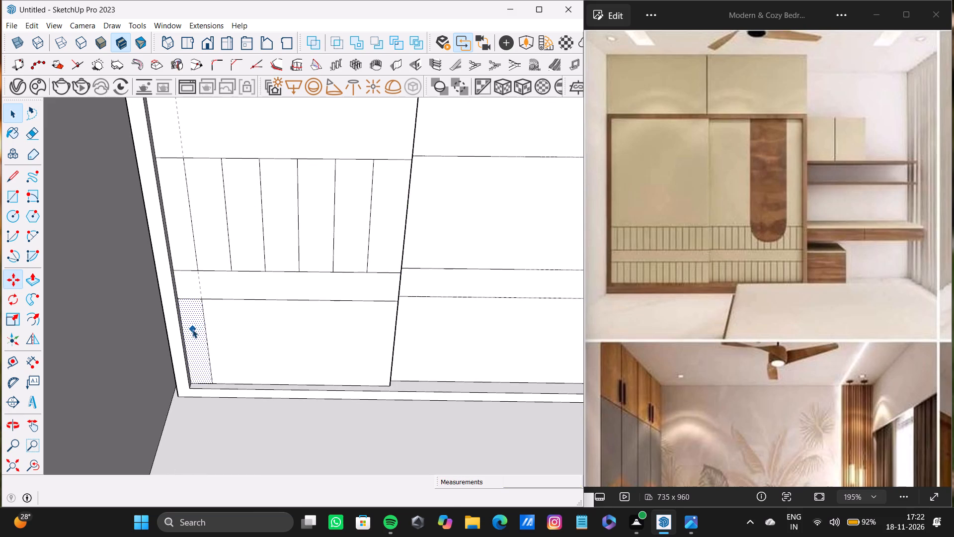
left_click(204, 312)
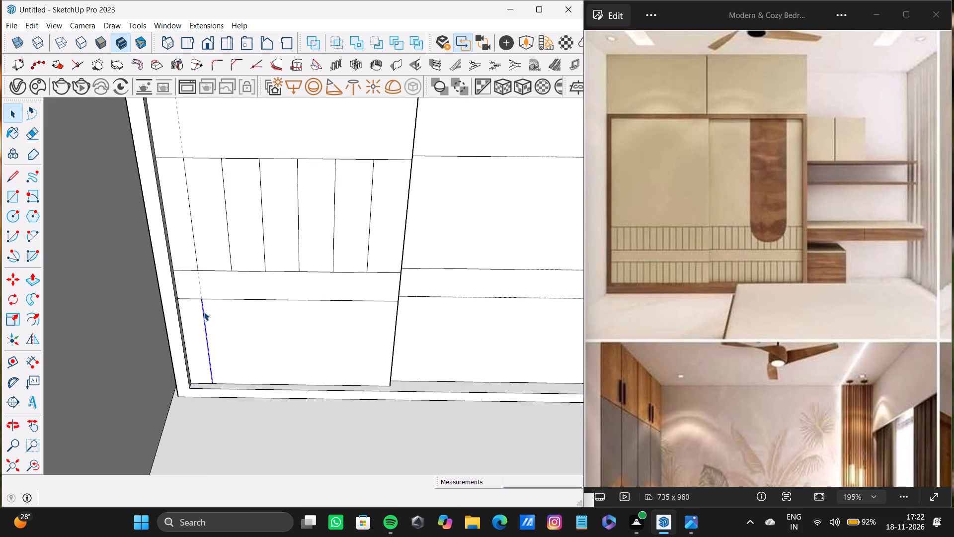
key("m")
left_click(203, 300, "ctrl")
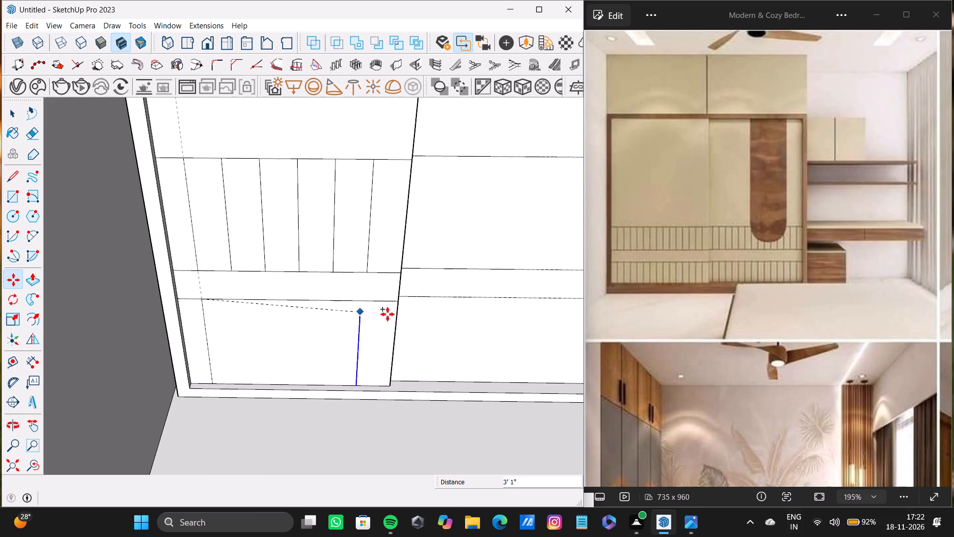
left_click(395, 303)
key("slash")
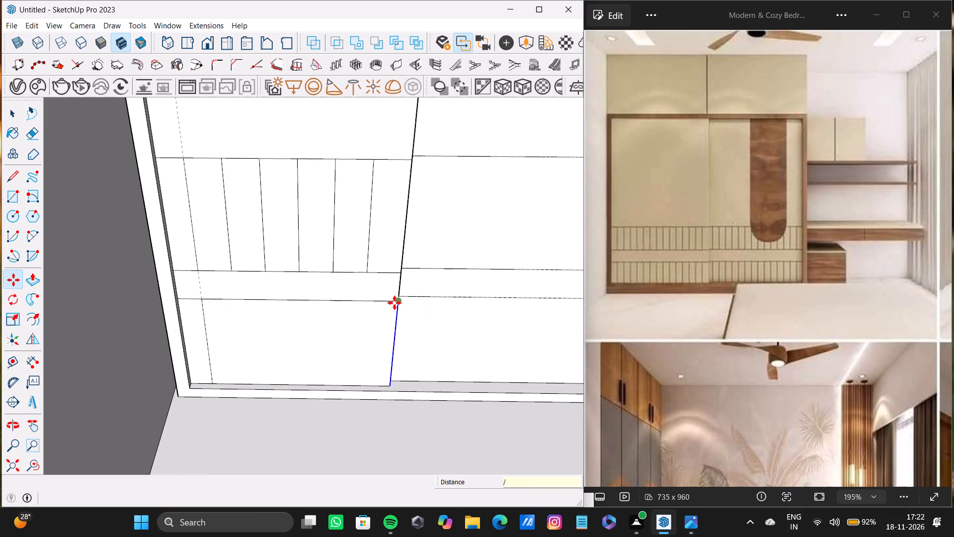
key("6")
key("Return")
Place a vertical guide 5" in from the meeting edge of the door nearest the desk.
scroll(339, 286, "down", 3)
middle_click_drag(345, 283, 290, 279, "shift")
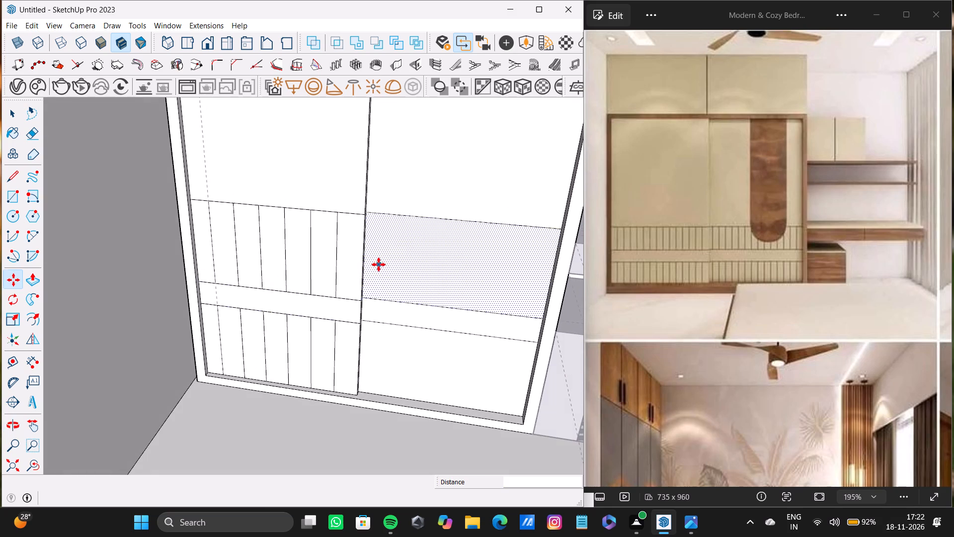
scroll(426, 246, "up", 4)
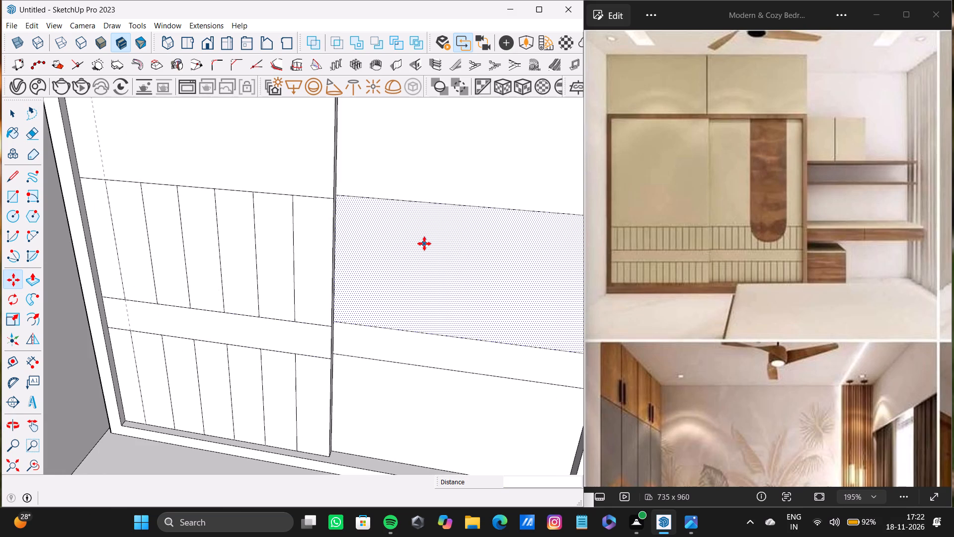
middle_click_drag(424, 243, 347, 325, "shift")
key("t")
scroll(287, 298, "up", 11)
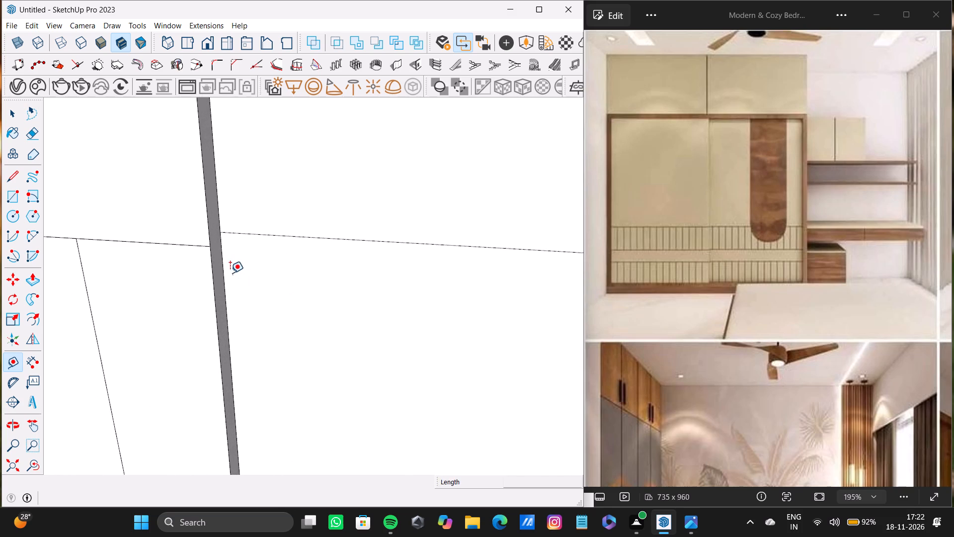
left_click(225, 273)
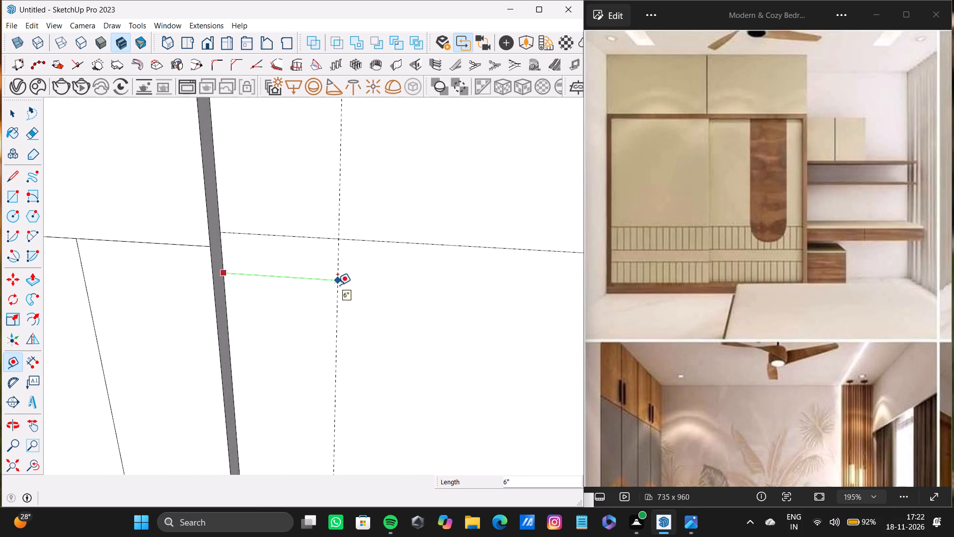
key("5")
key("shift+quotedbl")
key("Return")
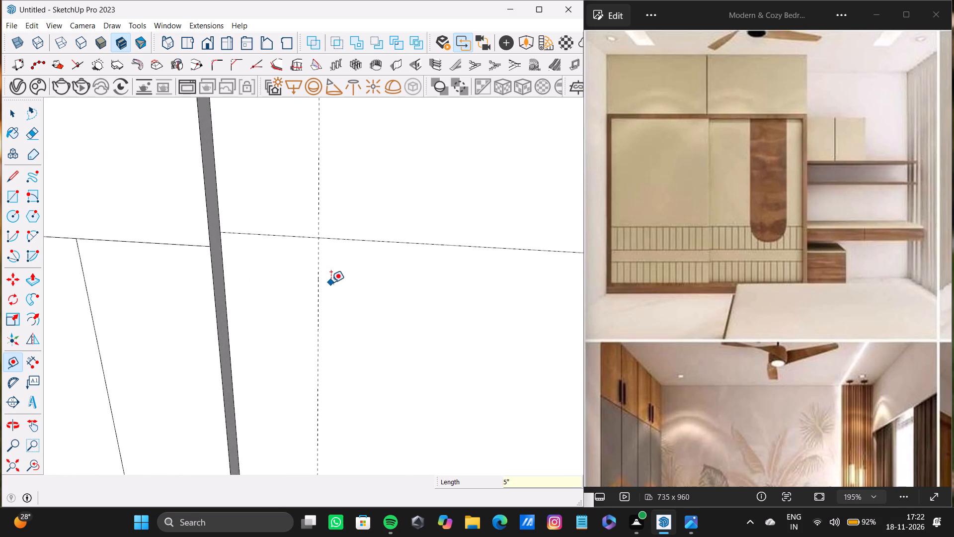
Trace the new guide with vertical lines across the upper band and the bottom band of the door nearest the desk.
scroll(330, 283, "down", 4)
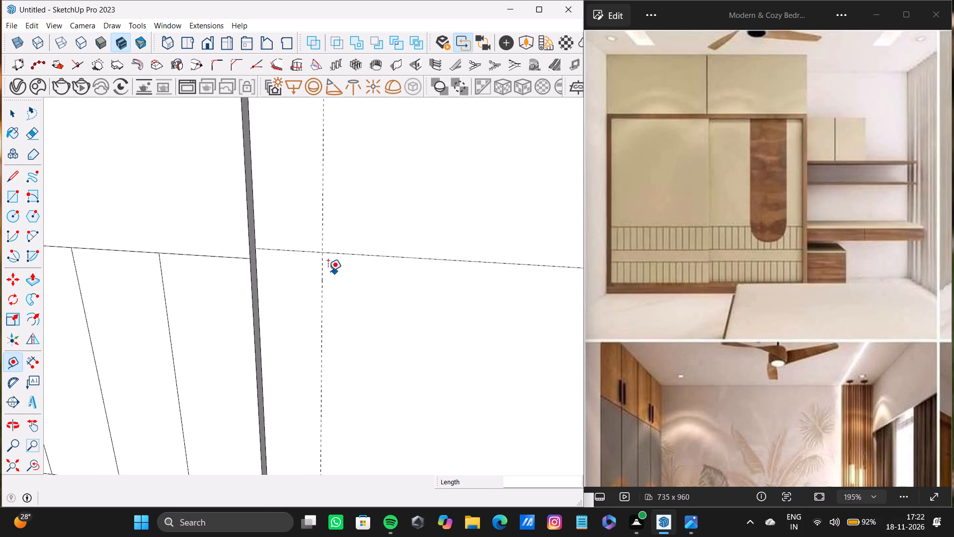
scroll(340, 268, "down", 3)
middle_click_drag(349, 281, 324, 188, "shift")
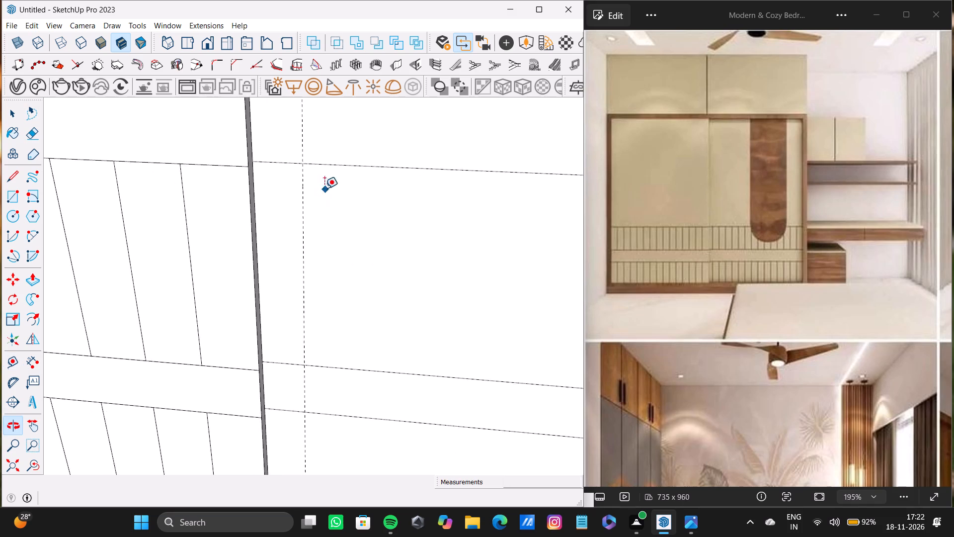
middle_click_drag(324, 188, 325, 189, "shift")
scroll(328, 223, "down", 5)
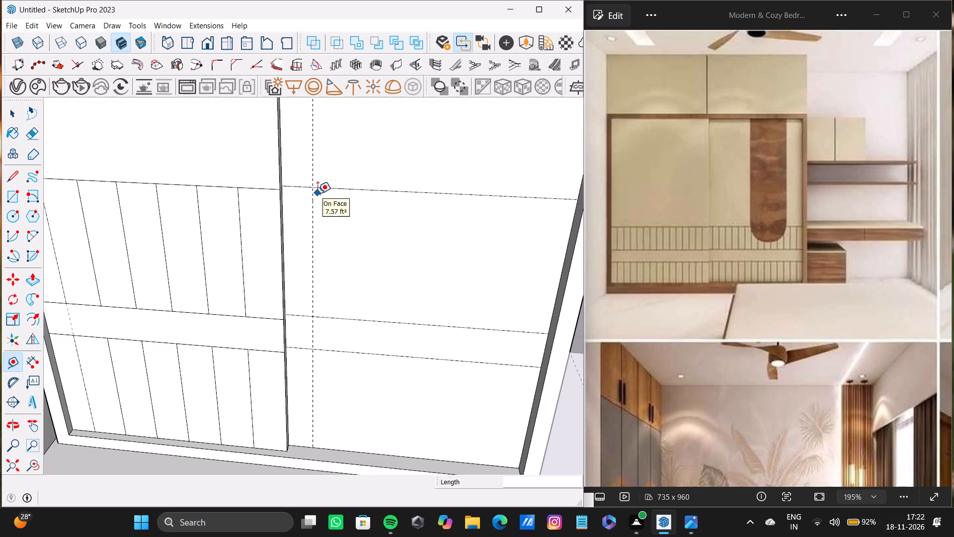
key("l")
scroll(318, 190, "up", 6)
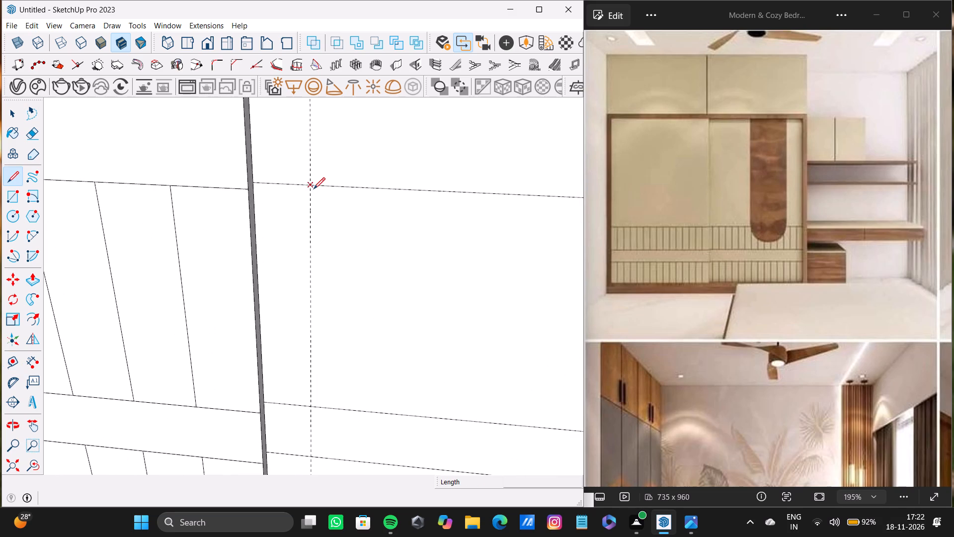
left_click(314, 184)
left_click(316, 404)
scroll(318, 400, "down", 3)
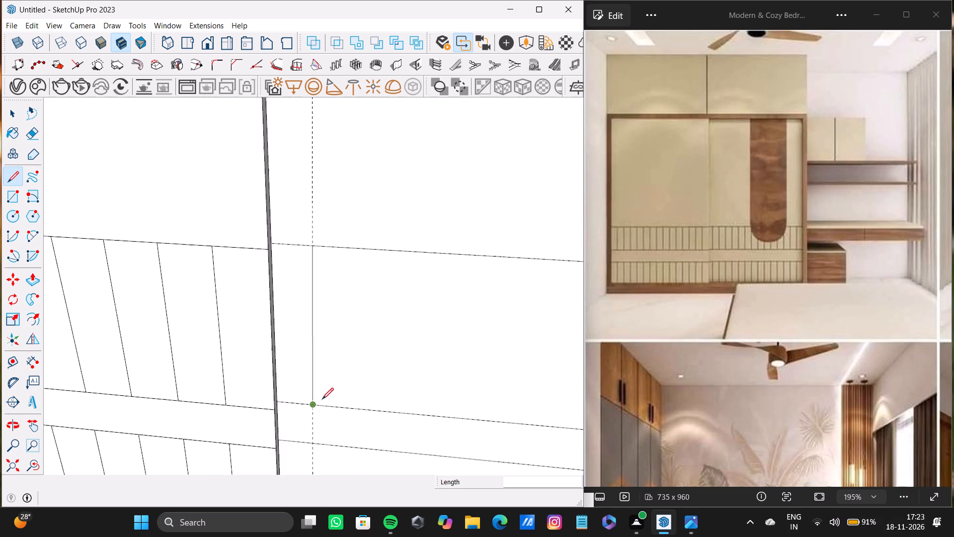
middle_click_drag(322, 399, 337, 299, "shift")
left_click(323, 349)
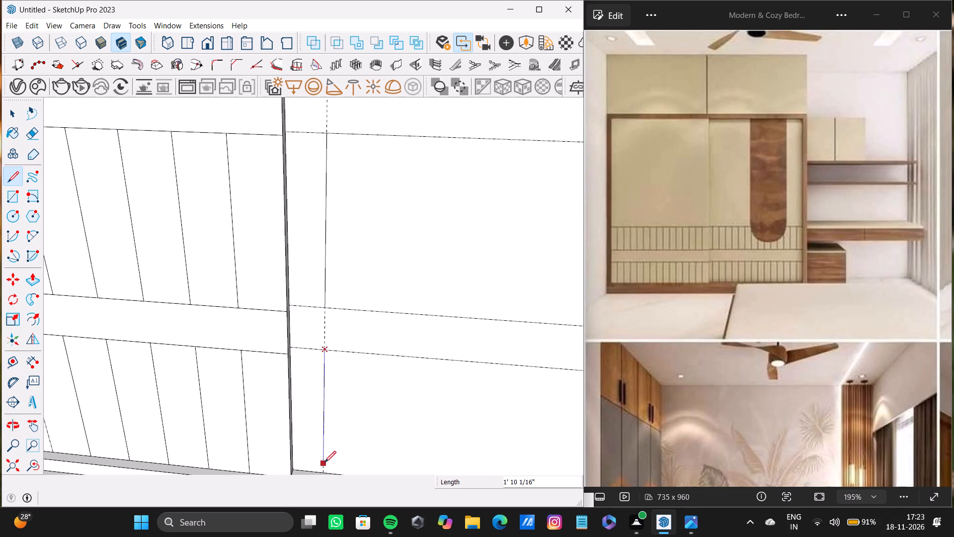
middle_click_drag(324, 462, 311, 389)
left_click(313, 400)
key("space")
Copy the upper band's vertical line to the outer side edge of the door nearest the desk, dividing the distance into 6 equal spaces.
scroll(316, 198, "down", 4)
middle_click_drag(316, 196, 316, 209, "shift")
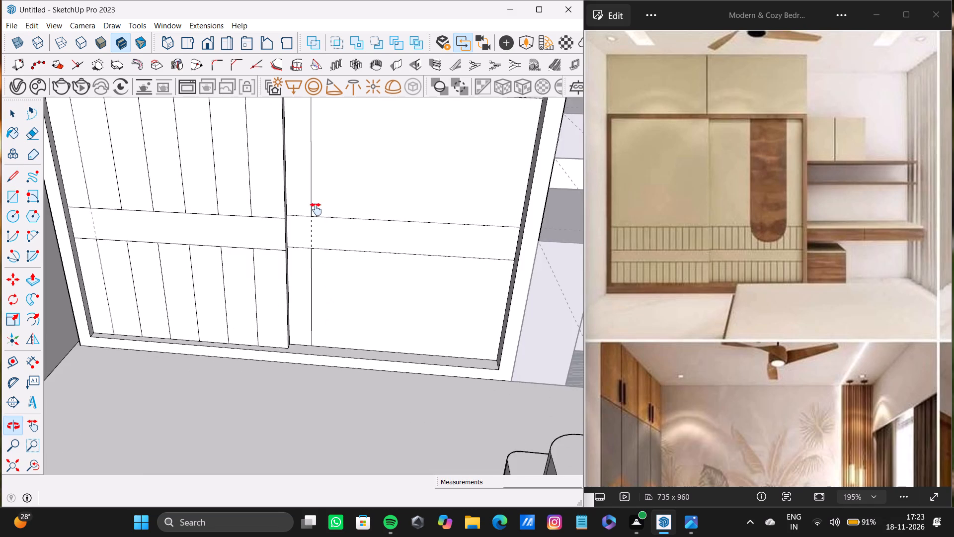
middle_click_drag(316, 209, 316, 357, "shift")
key("space")
left_click(310, 294)
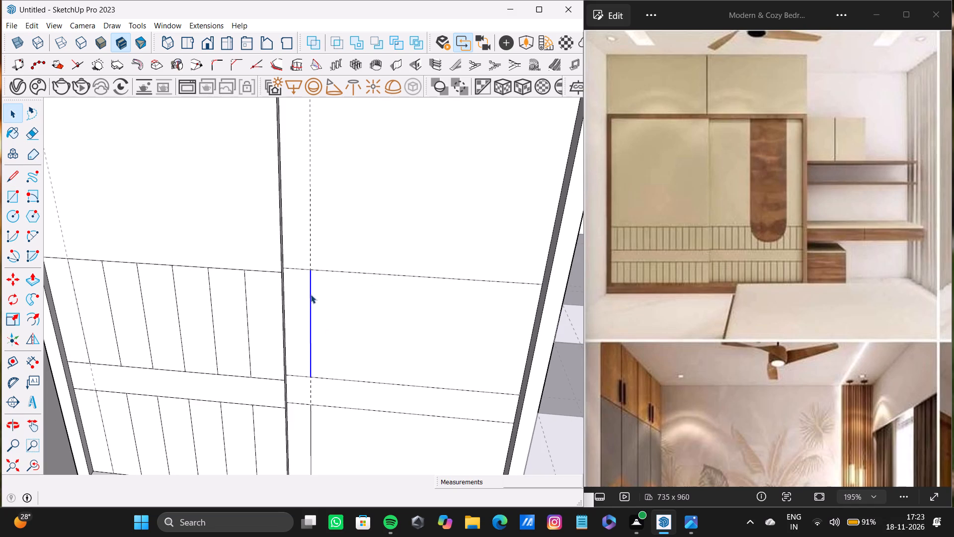
key("m")
left_click(313, 270, "ctrl")
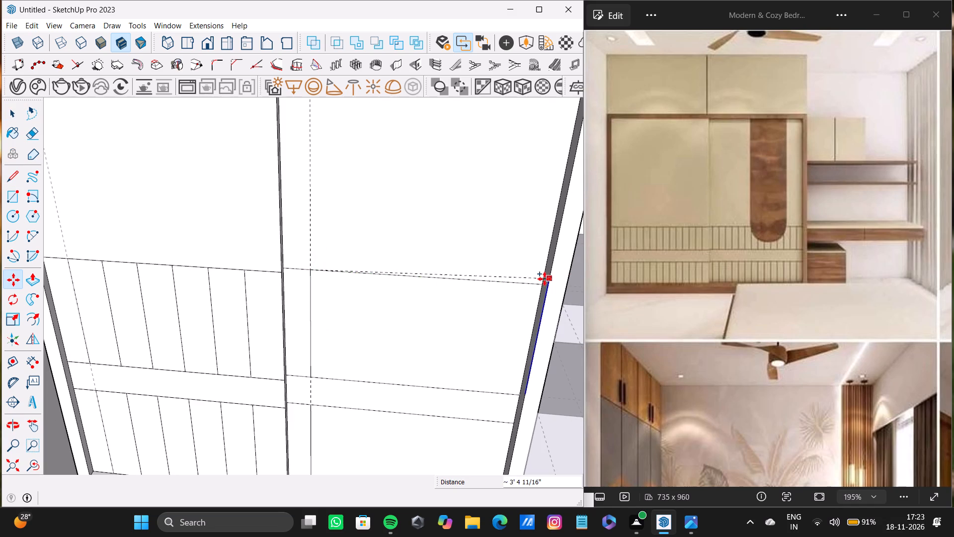
left_click(540, 282)
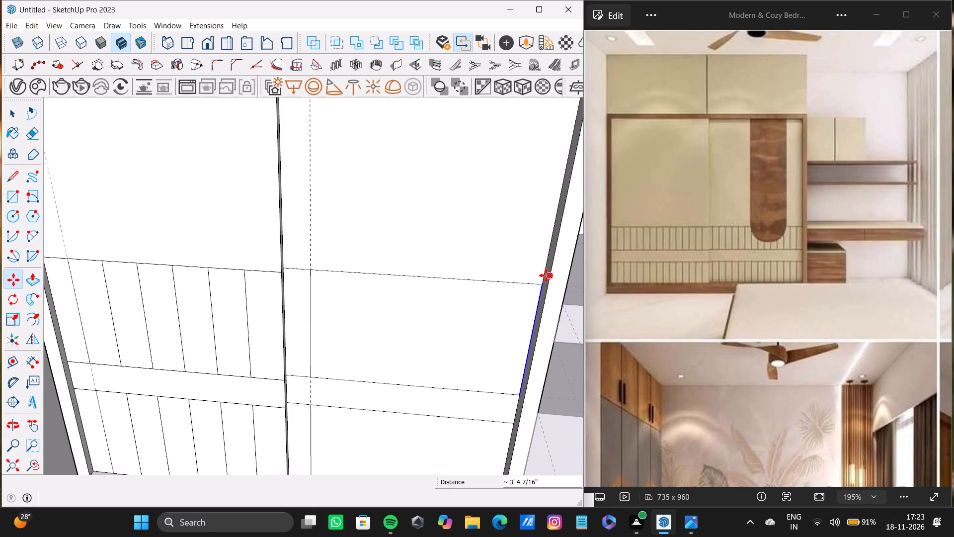
key("slash")
key("6")
key("Return")
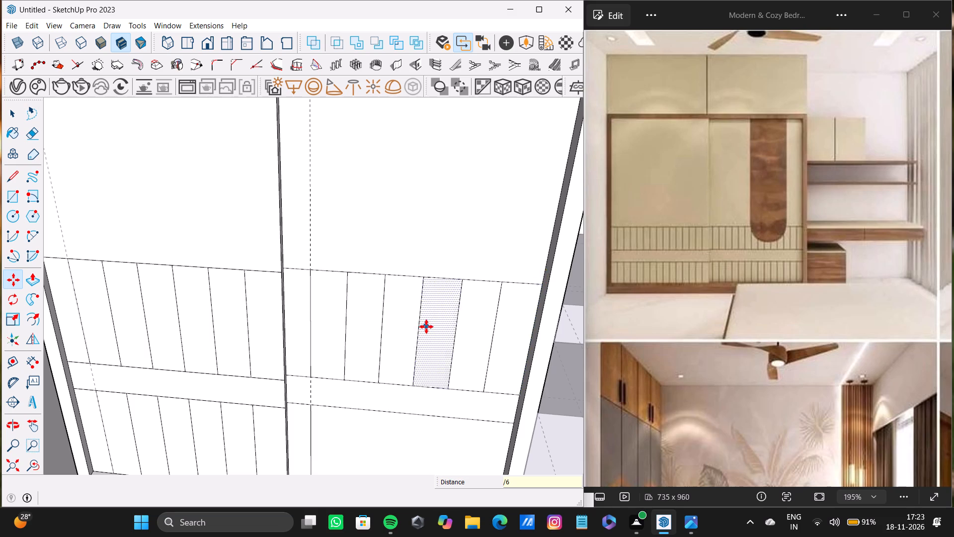
Copy the bottom band's vertical line to the outer side edge of the door nearest the desk, dividing the distance into 6 equal spaces.
scroll(426, 327, "down", 3)
middle_click_drag(426, 327, 423, 248, "shift")
key("space")
scroll(350, 308, "up", 3)
left_click(326, 325)
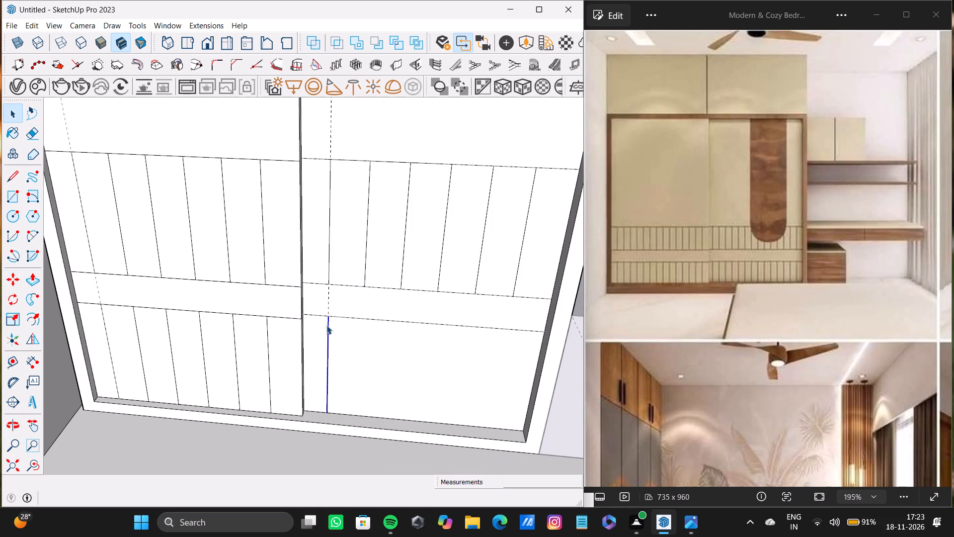
key("m")
left_click(330, 319)
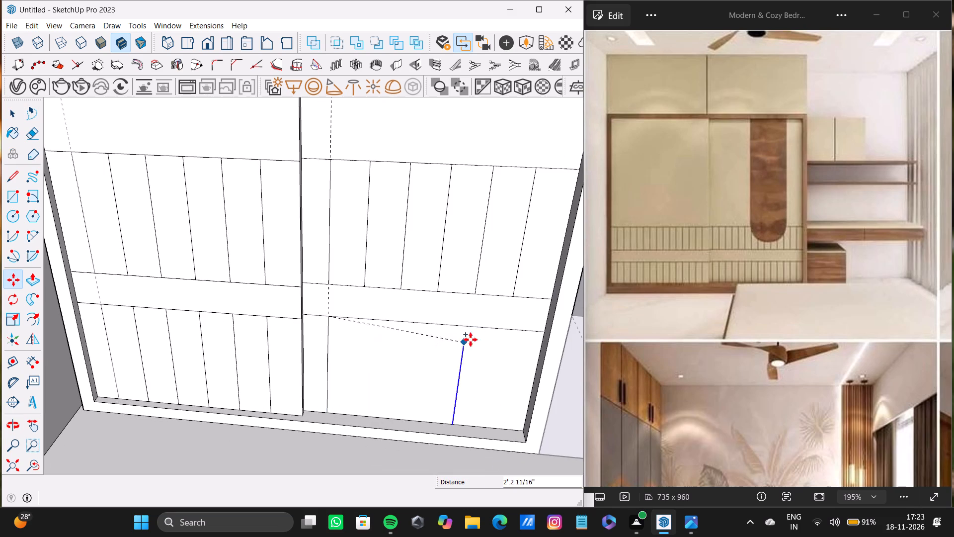
left_click(540, 331)
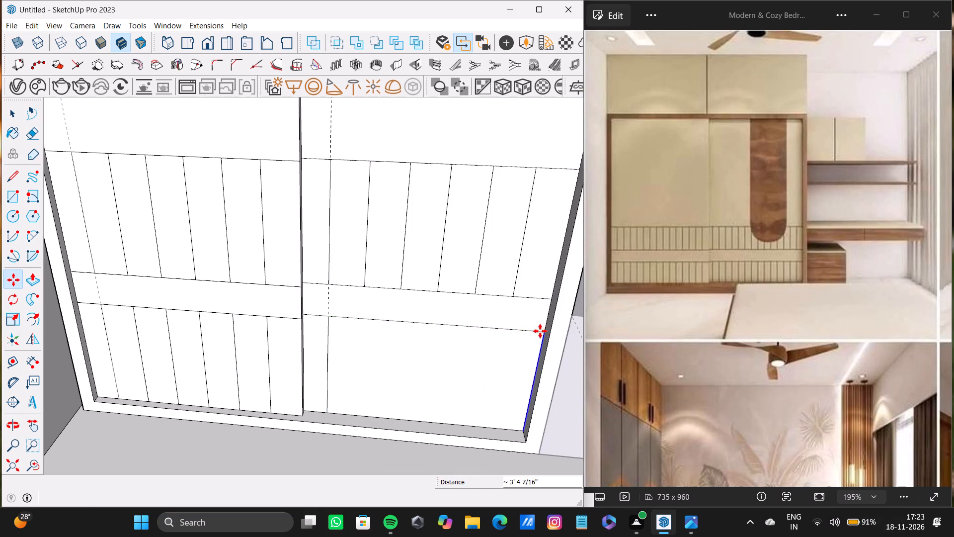
key("slash")
key("6")
key("Return")
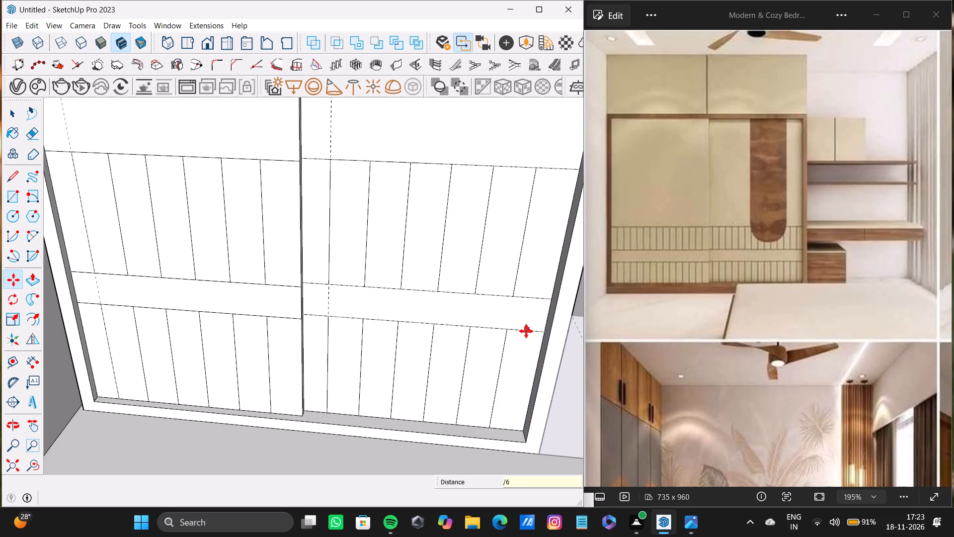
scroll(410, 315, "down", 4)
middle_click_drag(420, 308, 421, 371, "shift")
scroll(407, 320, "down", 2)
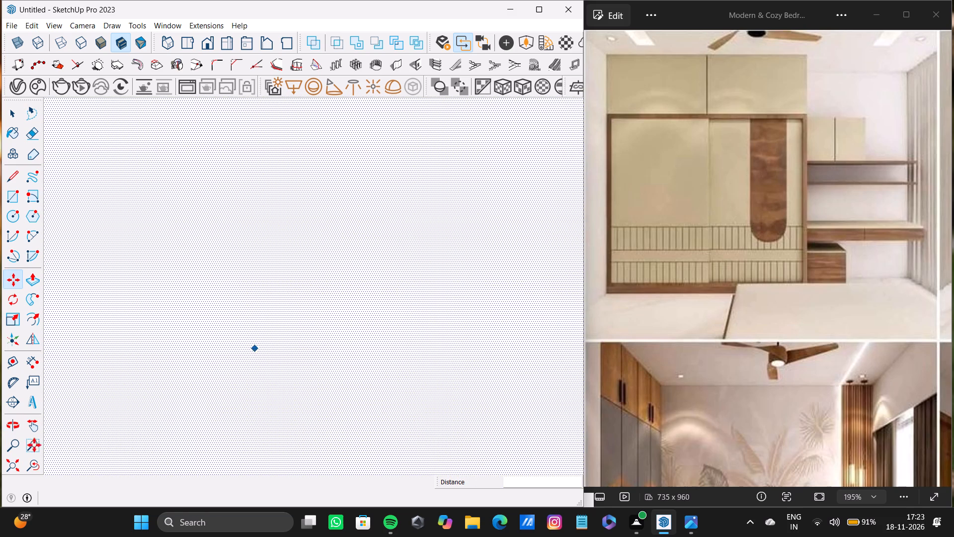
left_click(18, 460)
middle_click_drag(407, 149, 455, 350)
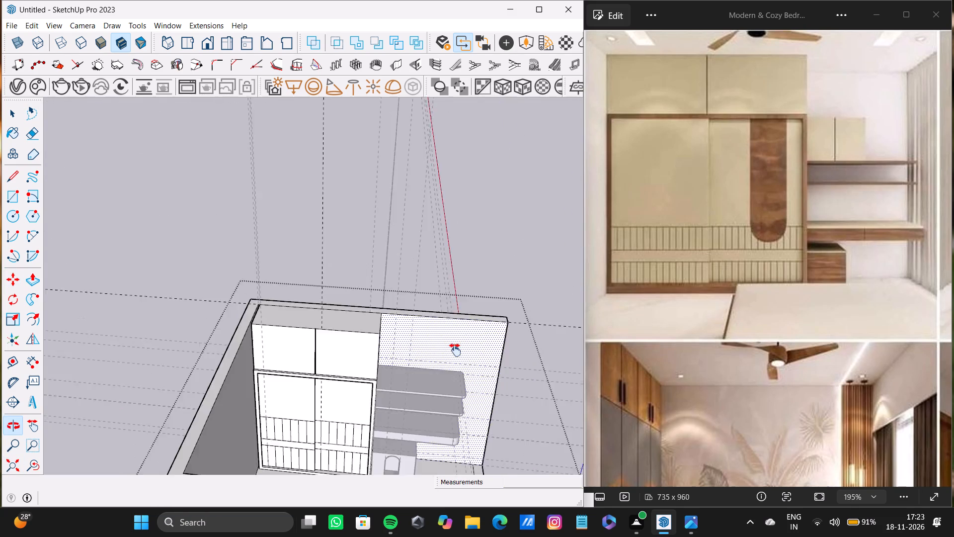
Place two vertical guides on the door nearest the desk, about 1' 5 7/16" beyond the 5" guide and another about 1' 2 5/8" further.
middle_click_drag(455, 350, 430, 398)
scroll(267, 396, "up", 7)
middle_click_drag(337, 407, 342, 366)
scroll(367, 378, "up", 2)
middle_click_drag(367, 378, 383, 376)
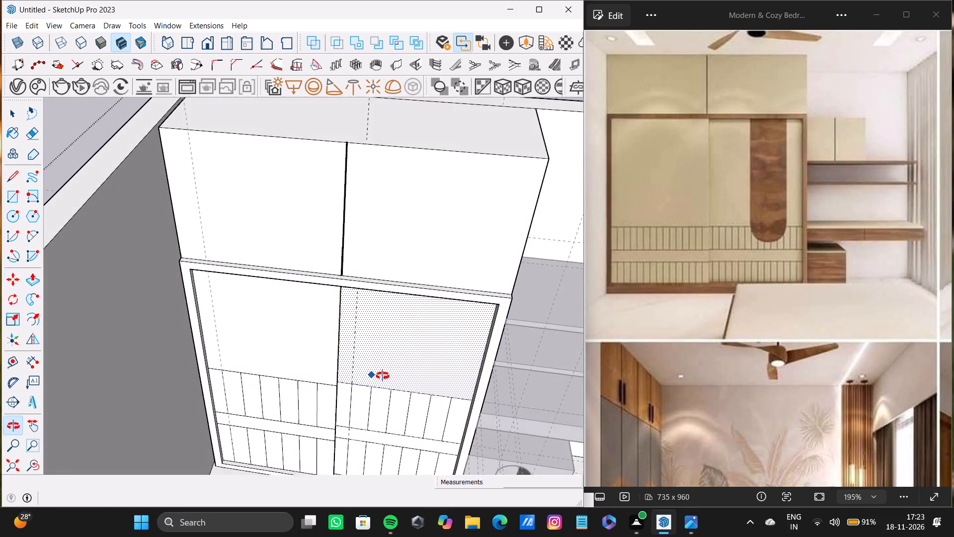
middle_click_drag(383, 376, 386, 369)
key("t")
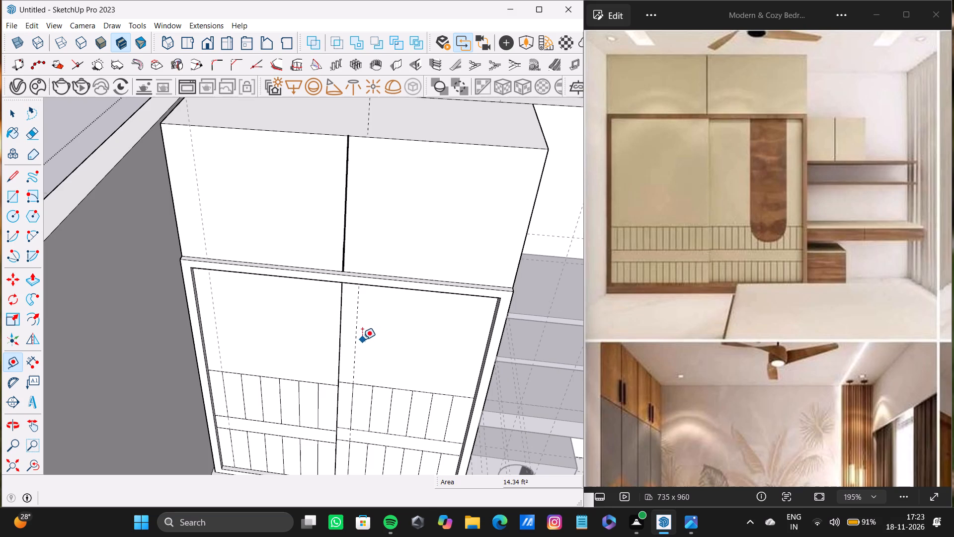
key("t")
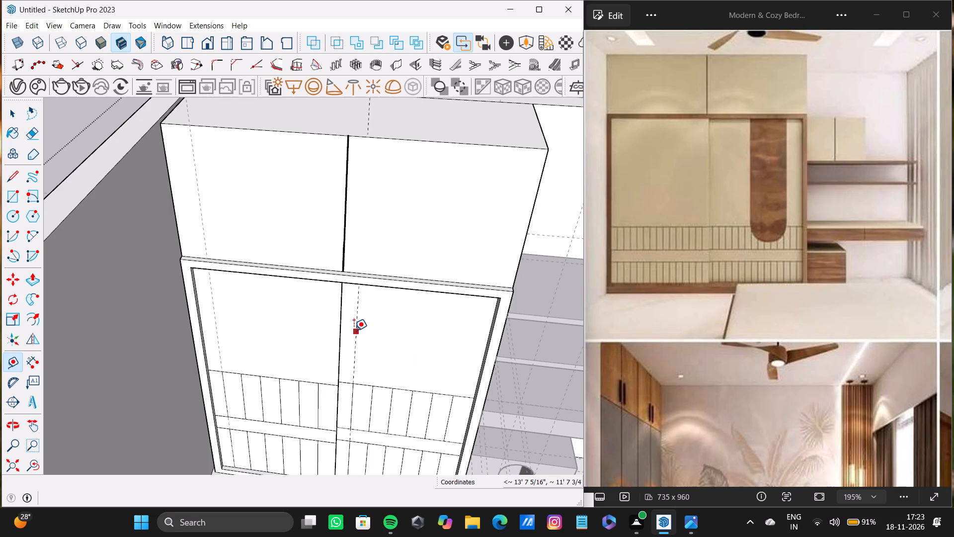
left_click(357, 332)
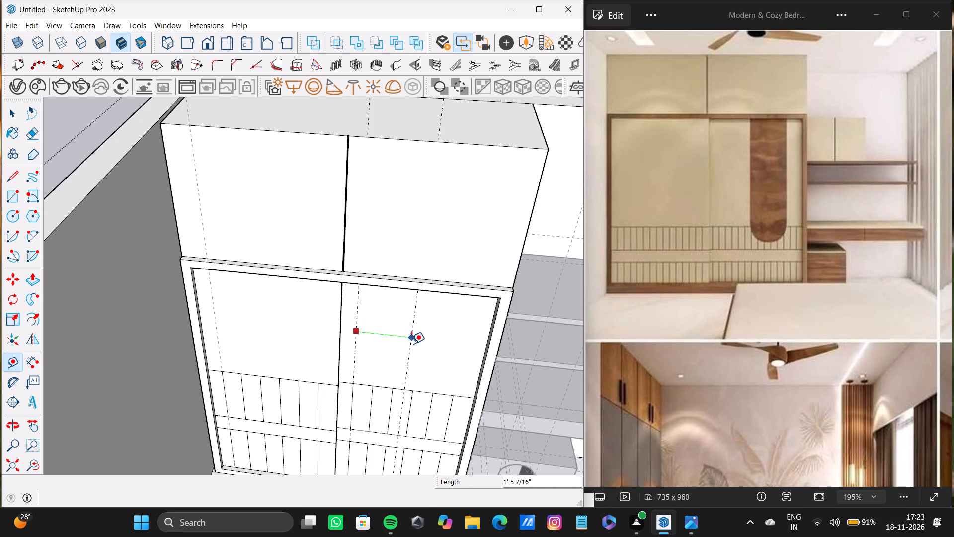
double_click(411, 344)
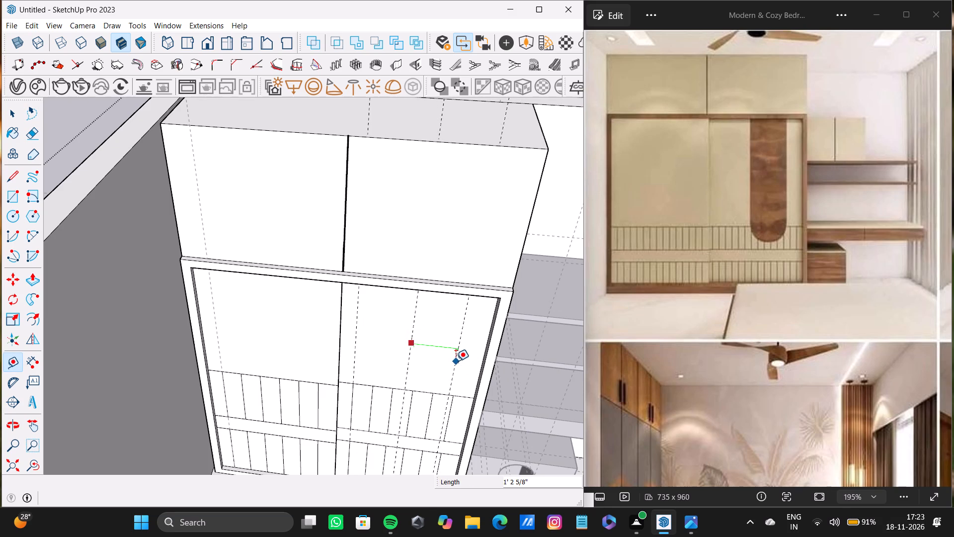
left_click(456, 361)
Place a horizontal guide about 4' 5 3/16" below the top edge of the door nearest the desk, crossing the upper slat band.
scroll(435, 299, "up", 5)
middle_click_drag(428, 308, 399, 177)
scroll(443, 250, "up", 3)
middle_click_drag(442, 241, 412, 168)
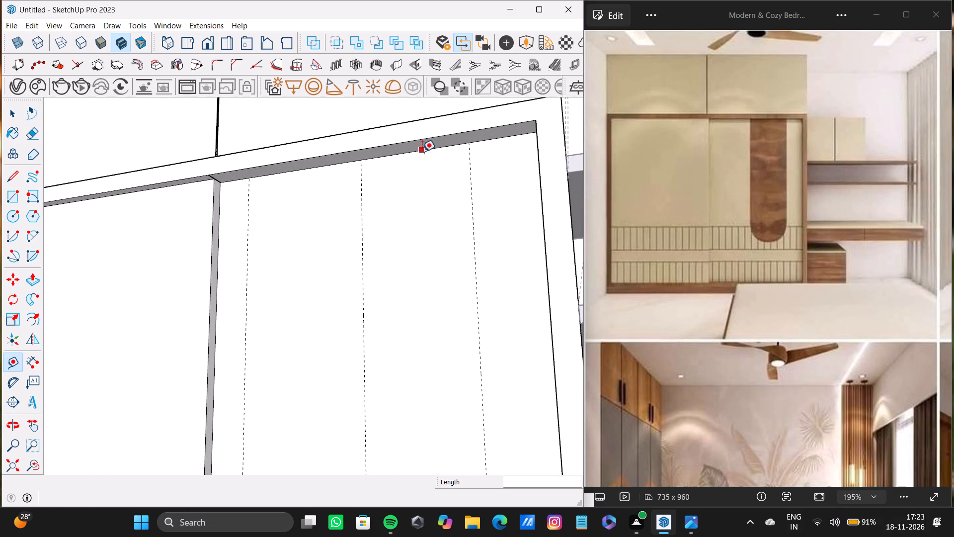
left_click(422, 149)
scroll(425, 353, "down", 3)
middle_click_drag(433, 369, 407, 205, "shift")
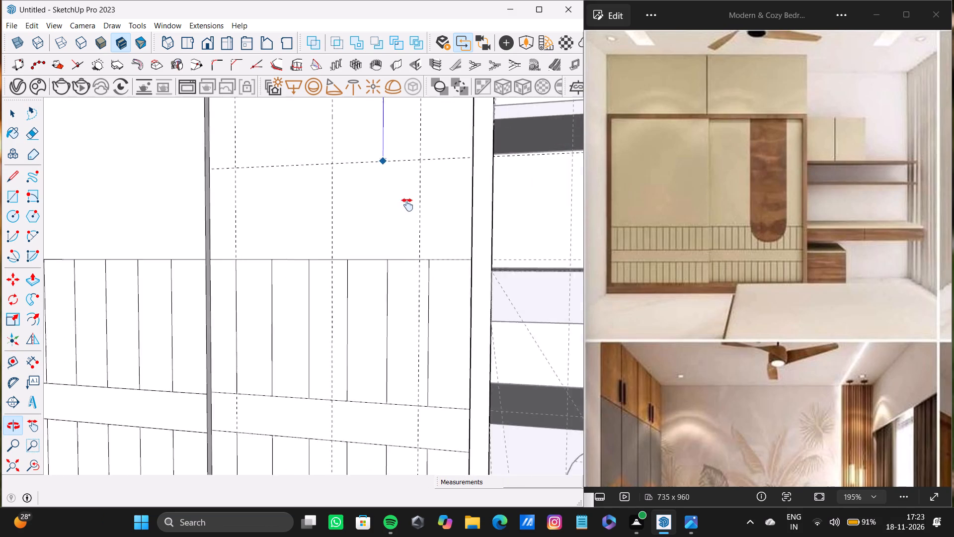
middle_click_drag(407, 205, 470, 216, "shift")
left_click(422, 311)
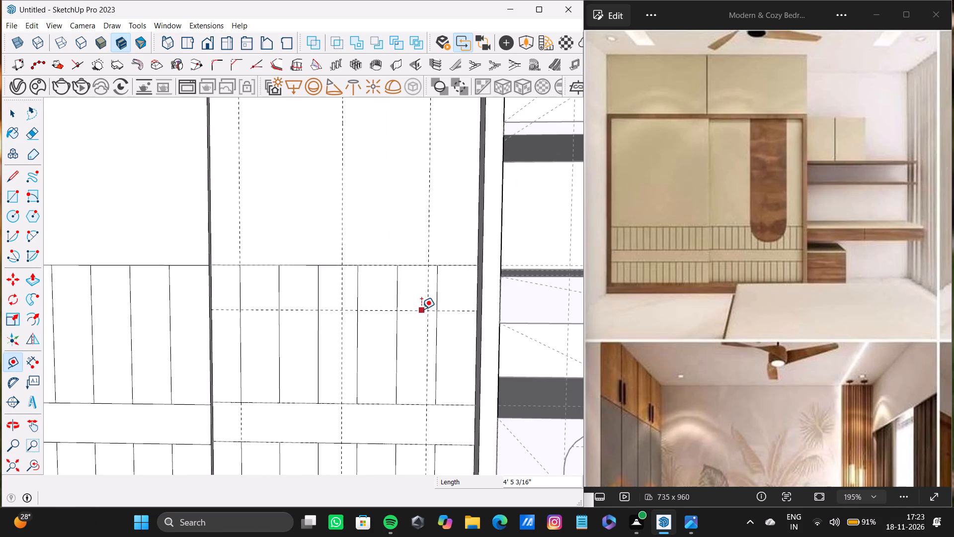
Draw a downward arc between the two new vertical guides along the horizontal guide, with a bulge of about 6 1/4".
key("a")
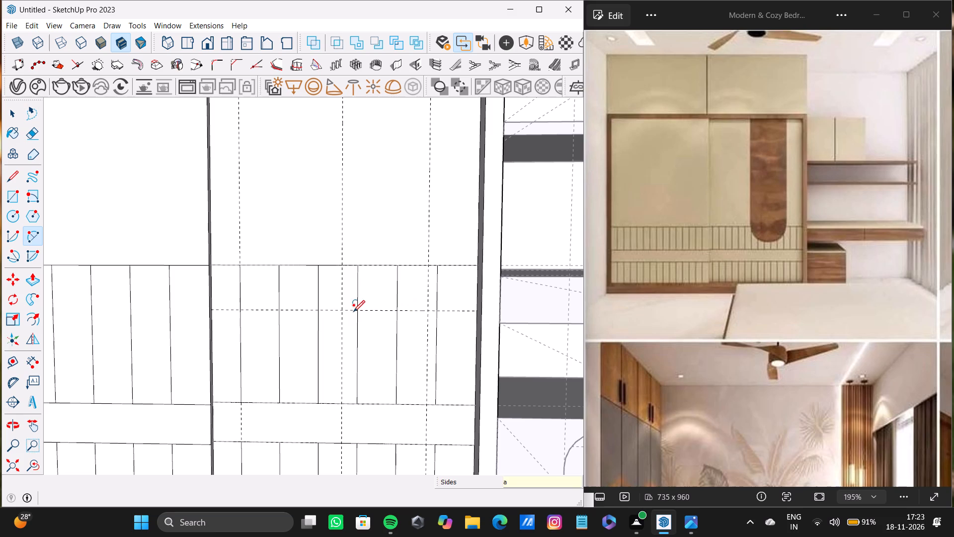
left_click(339, 310)
left_click(425, 308)
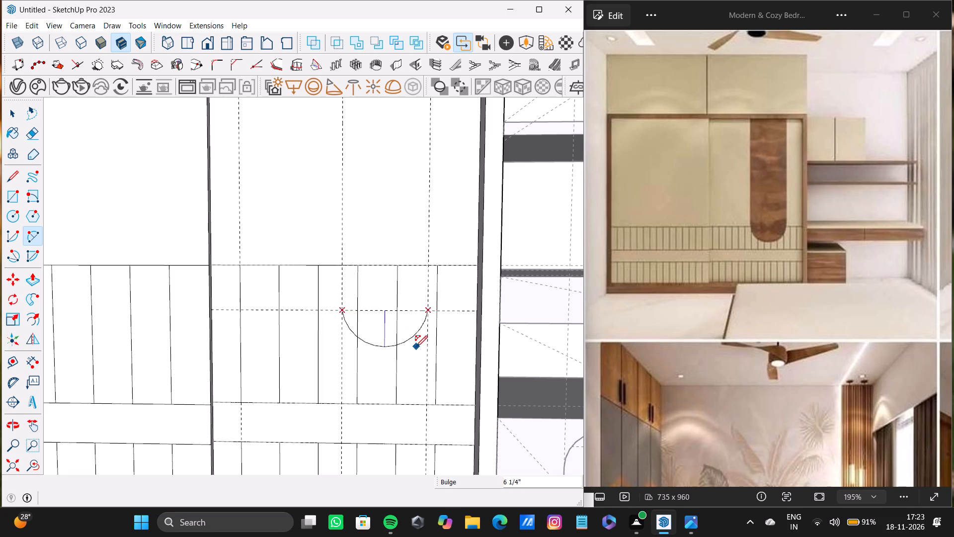
left_click(417, 347)
key("space")
Draw a rectangle between the two vertical guides, from the door's top edge down to the end of the arc.
scroll(377, 285, "down", 3)
middle_click_drag(377, 285, 379, 392, "shift")
key("r")
scroll(358, 221, "up", 6)
middle_click_drag(359, 177, 351, 144)
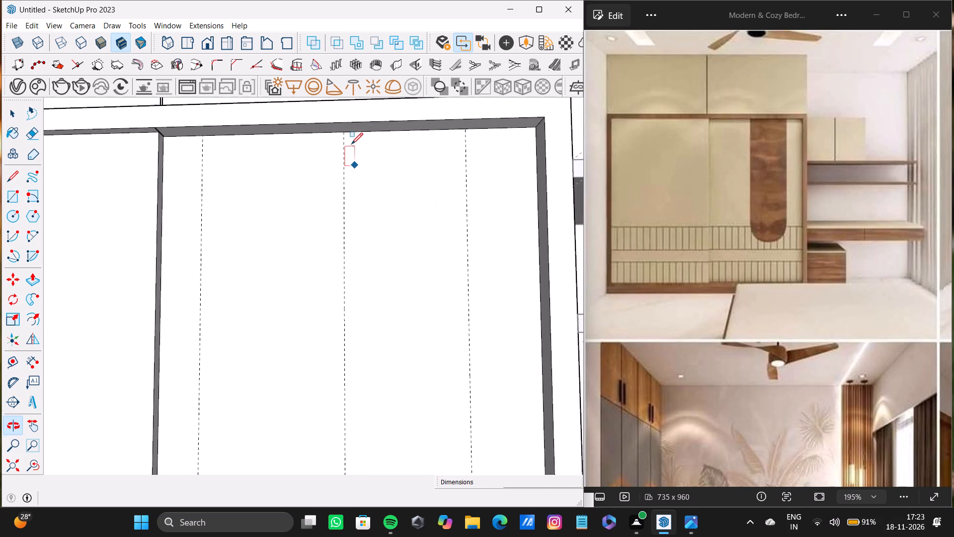
scroll(351, 143, "up", 1)
left_click(344, 132)
scroll(421, 367, "down", 3)
middle_click_drag(421, 375, 412, 285, "shift")
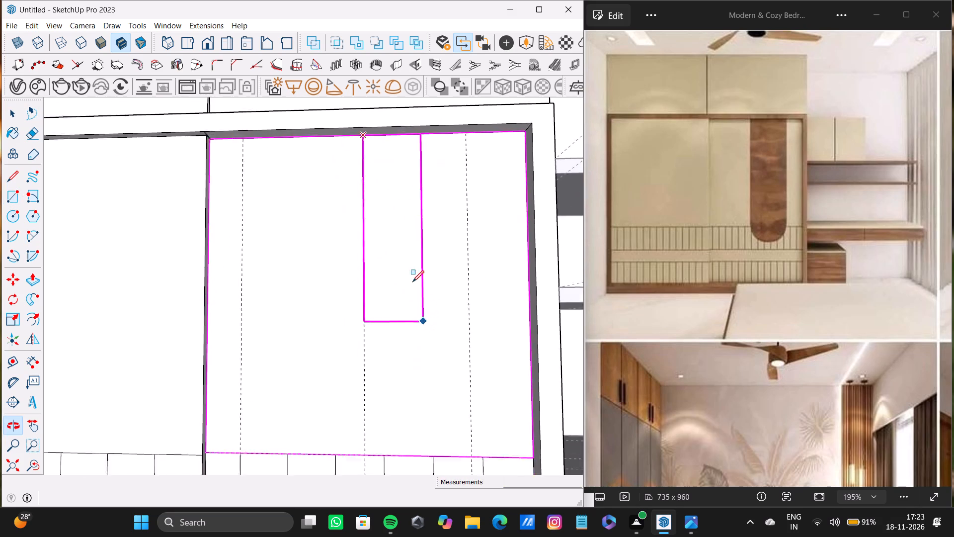
scroll(443, 389, "down", 3)
middle_click_drag(441, 390, 429, 319, "shift")
left_click(444, 384)
key("space")
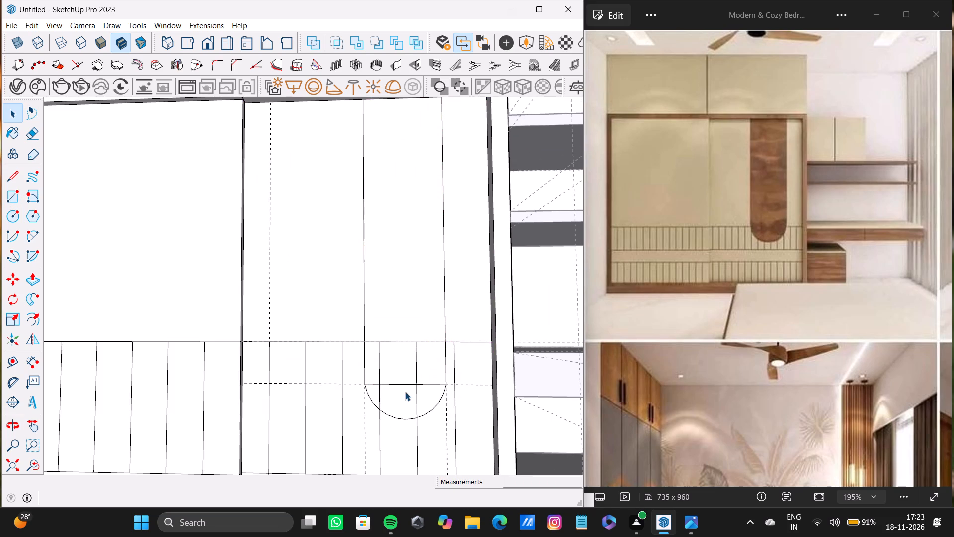
Delete the rectangle's bottom edge segments above the arc so the strip and its rounded end join.
left_click(406, 384)
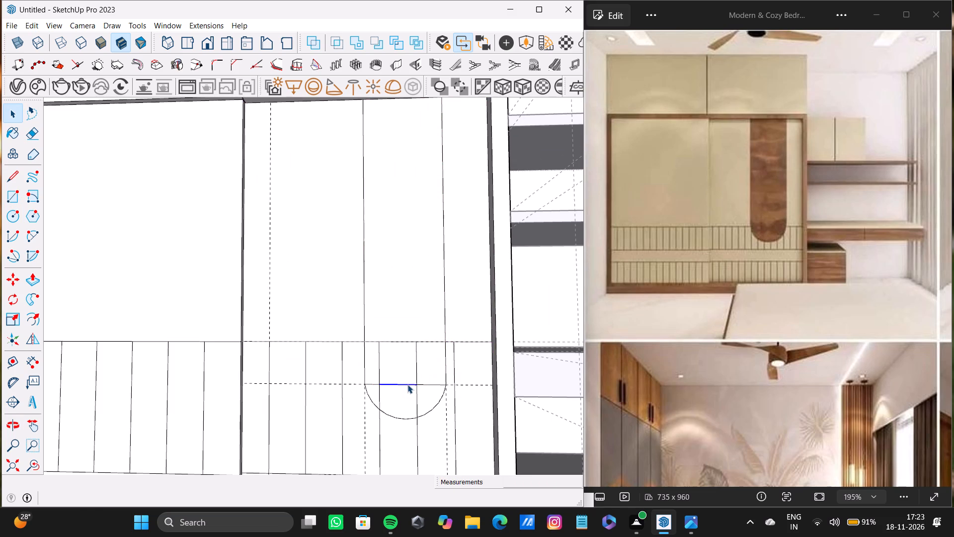
key("Delete")
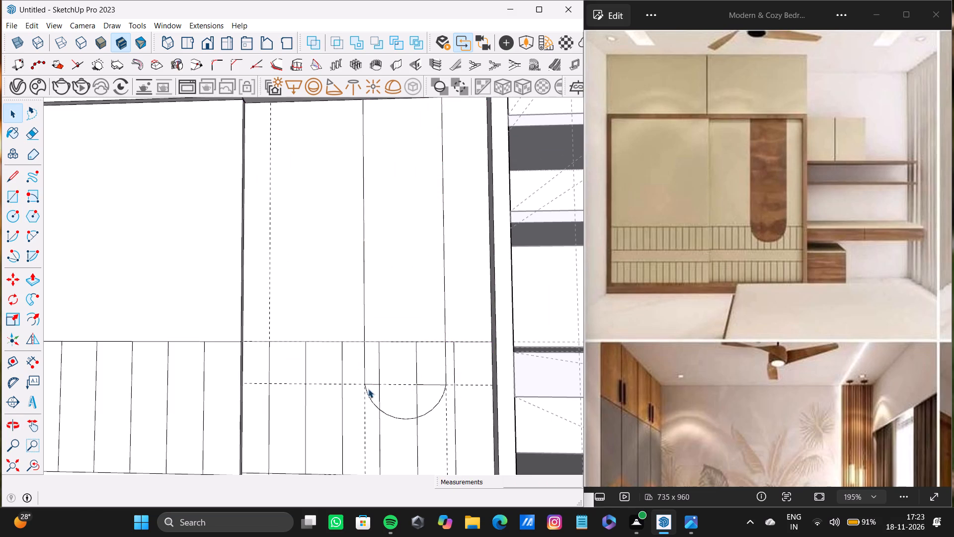
left_click(370, 383)
key("Delete")
left_click(430, 384)
key("Delete")
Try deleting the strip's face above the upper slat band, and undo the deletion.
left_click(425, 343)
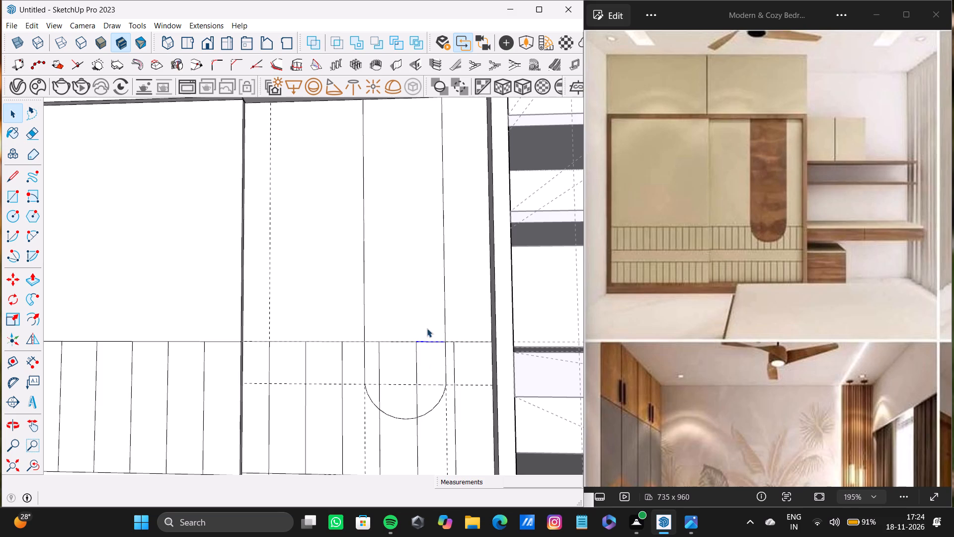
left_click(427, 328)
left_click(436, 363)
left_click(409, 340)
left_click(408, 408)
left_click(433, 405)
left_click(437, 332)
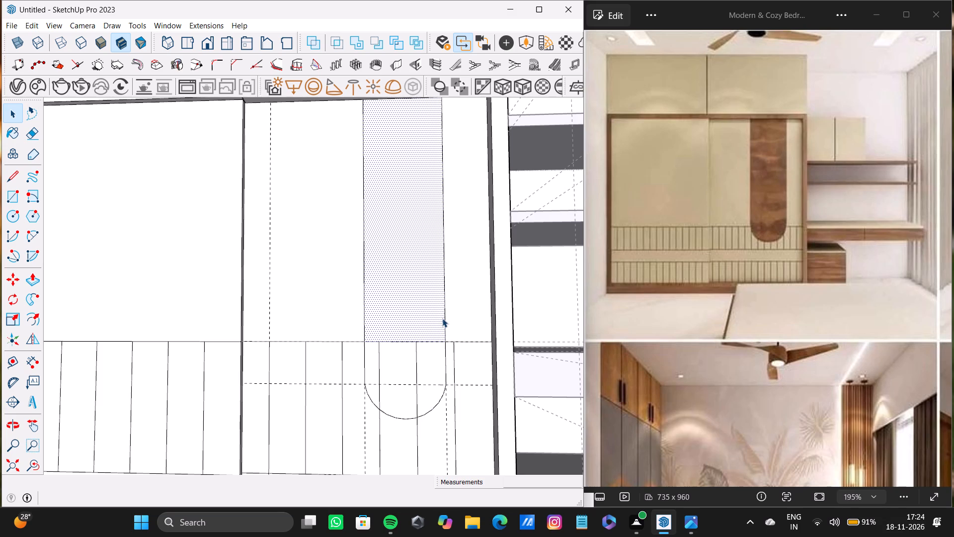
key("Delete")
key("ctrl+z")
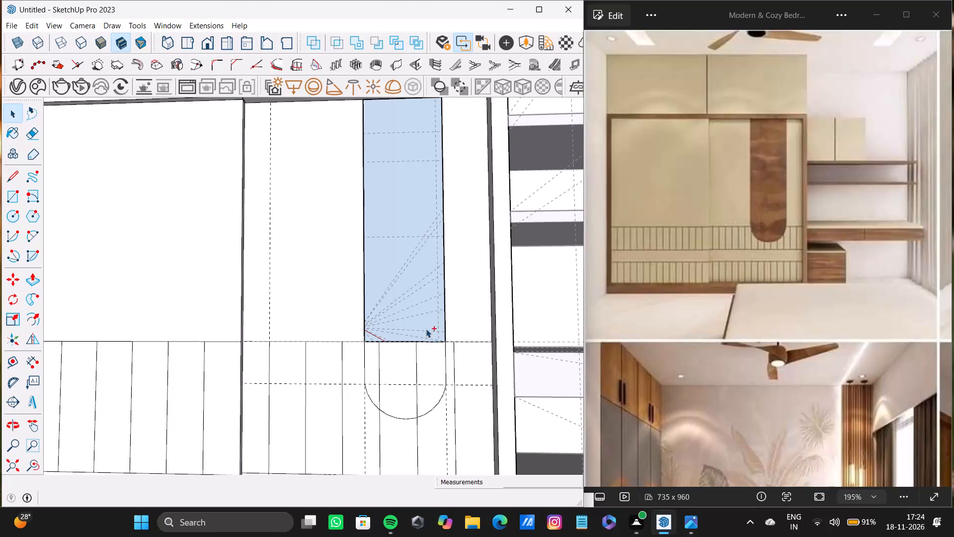
Push/Pull the strip's face above the upper slat band outward from the door into a thin raised panel.
left_click_drag(422, 310, 422, 314)
left_click(421, 315)
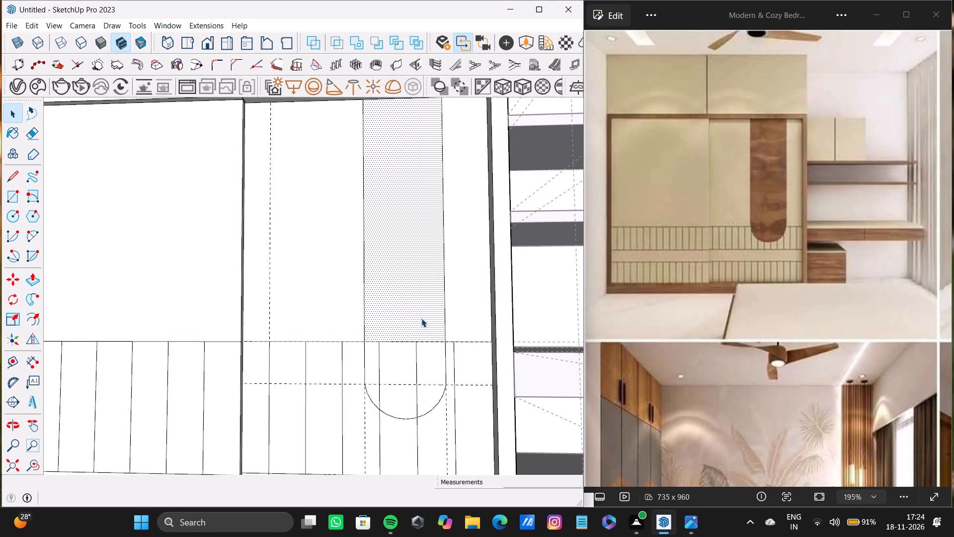
key("p")
left_click(421, 323)
scroll(378, 366, "up", 1)
middle_click_drag(378, 366, 450, 387)
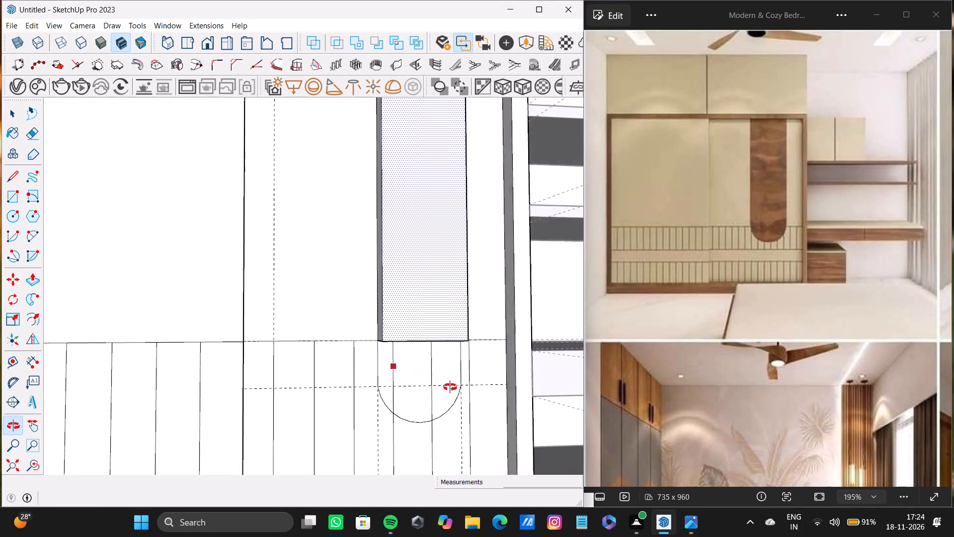
middle_click_drag(450, 387, 506, 423)
scroll(400, 338, "up", 7)
left_click_drag(417, 343, 407, 343)
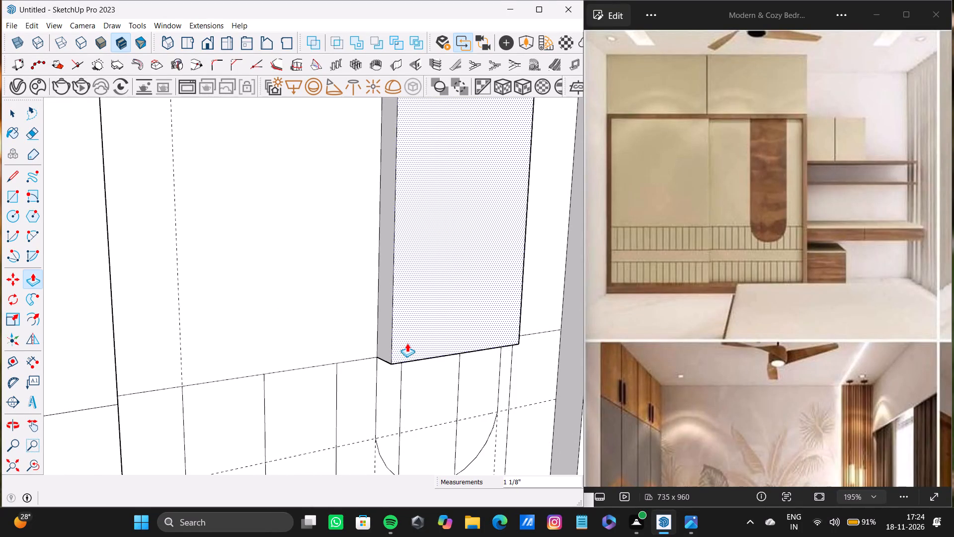
left_click_drag(407, 343, 396, 347)
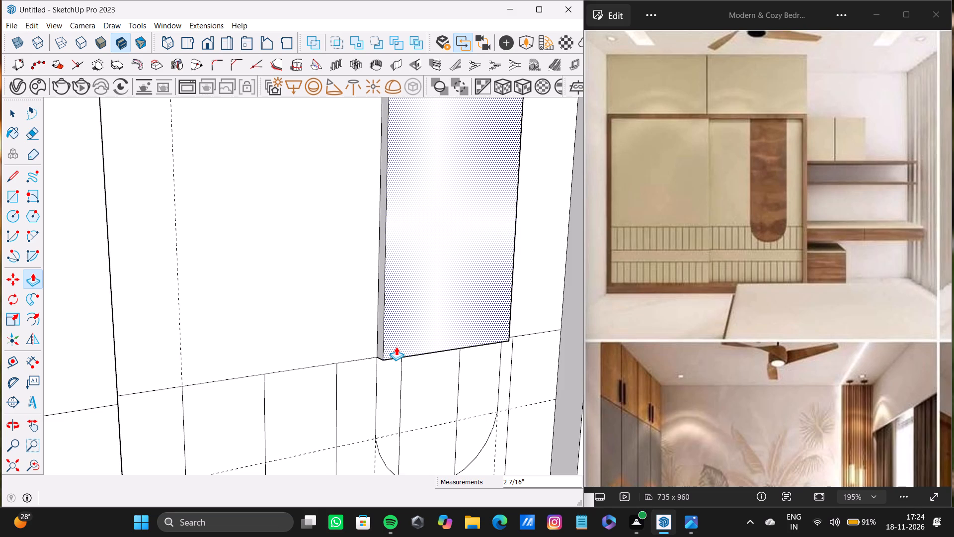
left_click_drag(396, 347, 396, 349)
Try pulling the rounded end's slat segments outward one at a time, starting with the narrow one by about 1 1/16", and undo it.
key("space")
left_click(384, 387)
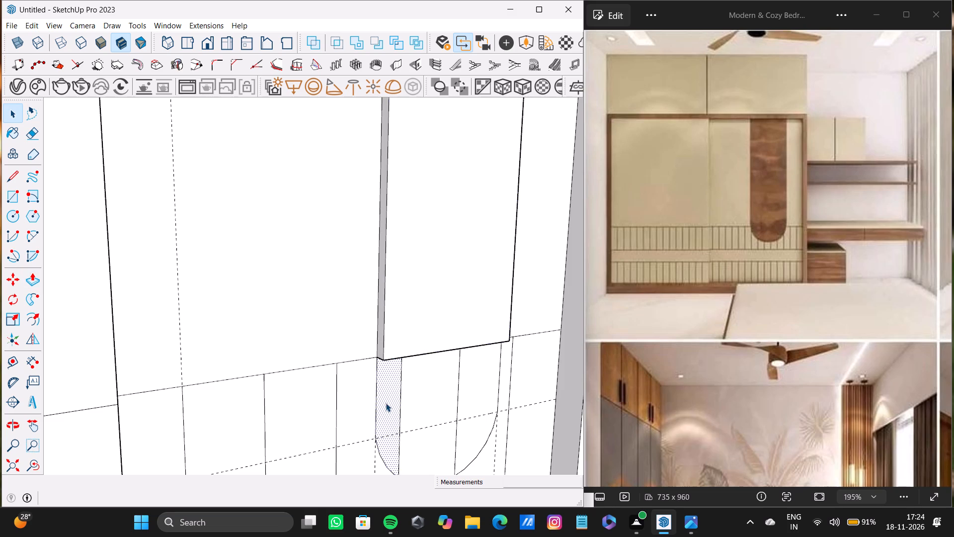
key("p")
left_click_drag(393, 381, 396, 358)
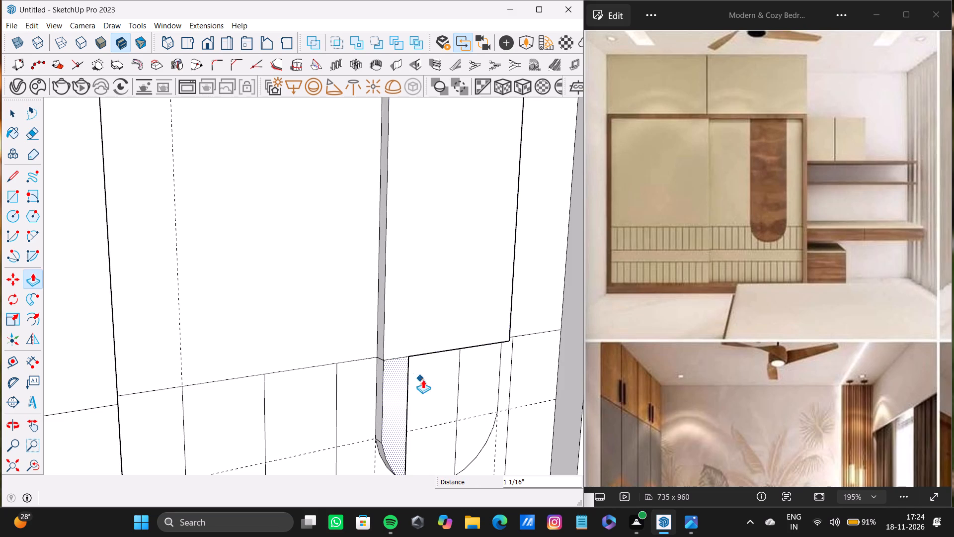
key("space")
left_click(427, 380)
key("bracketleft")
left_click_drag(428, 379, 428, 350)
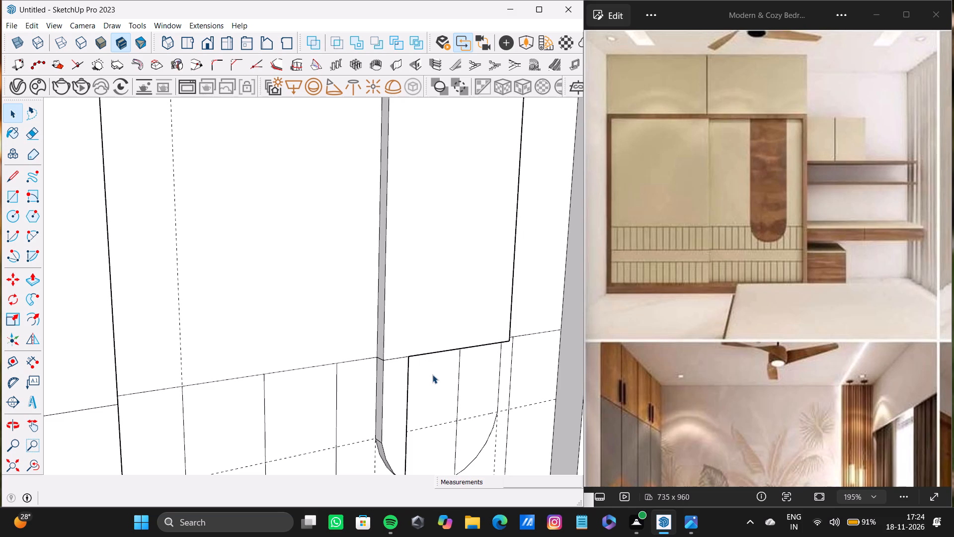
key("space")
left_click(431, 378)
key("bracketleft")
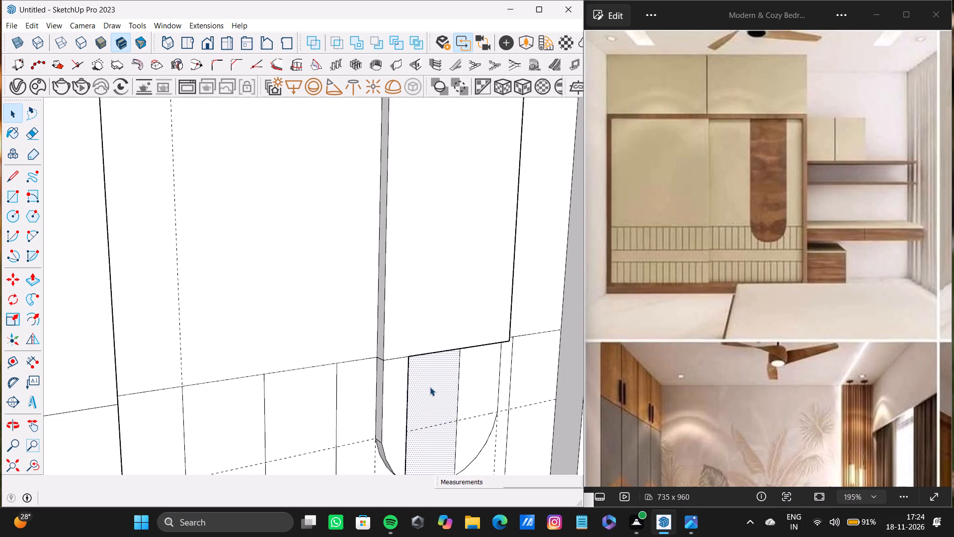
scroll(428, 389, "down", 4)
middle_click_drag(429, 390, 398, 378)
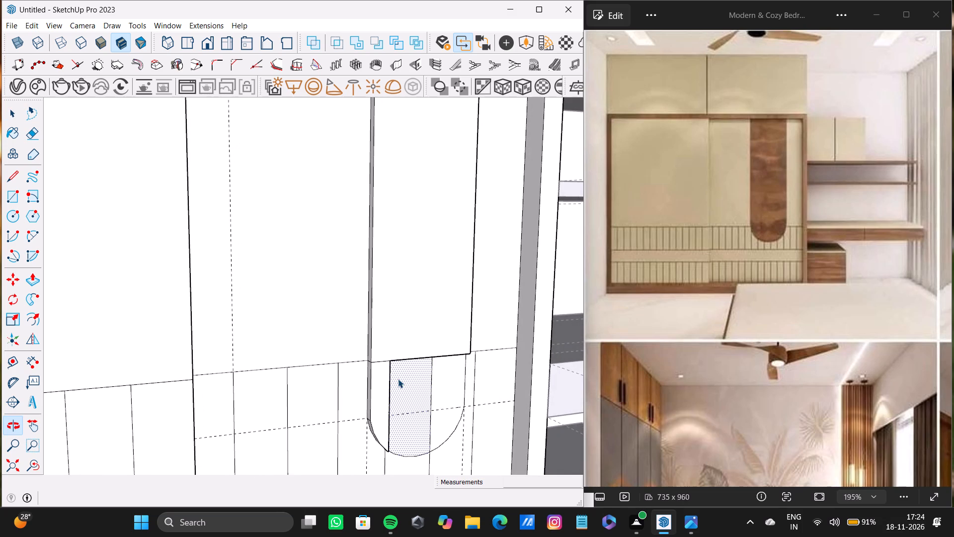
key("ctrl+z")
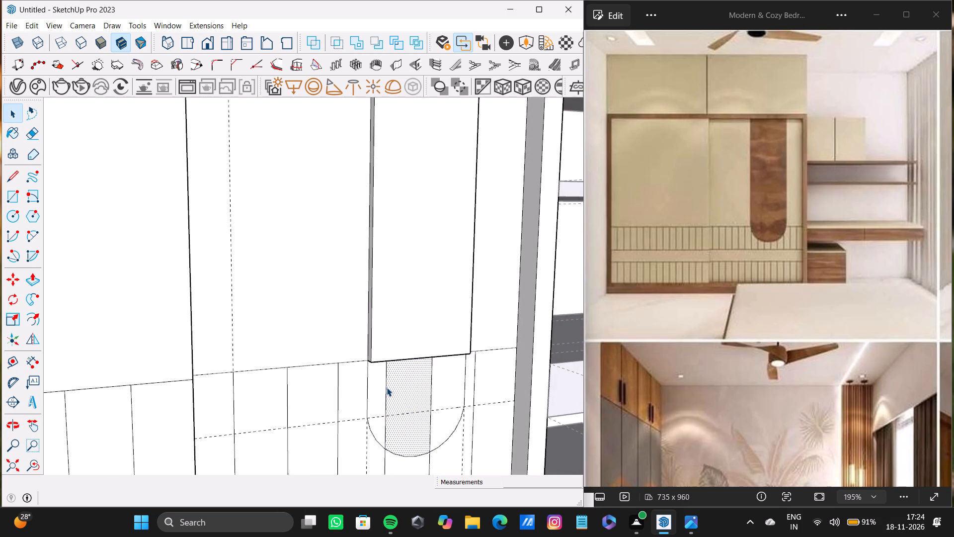
Delete the two vertical slat lines that cross the strip's rounded end.
left_click(387, 387)
key("Delete")
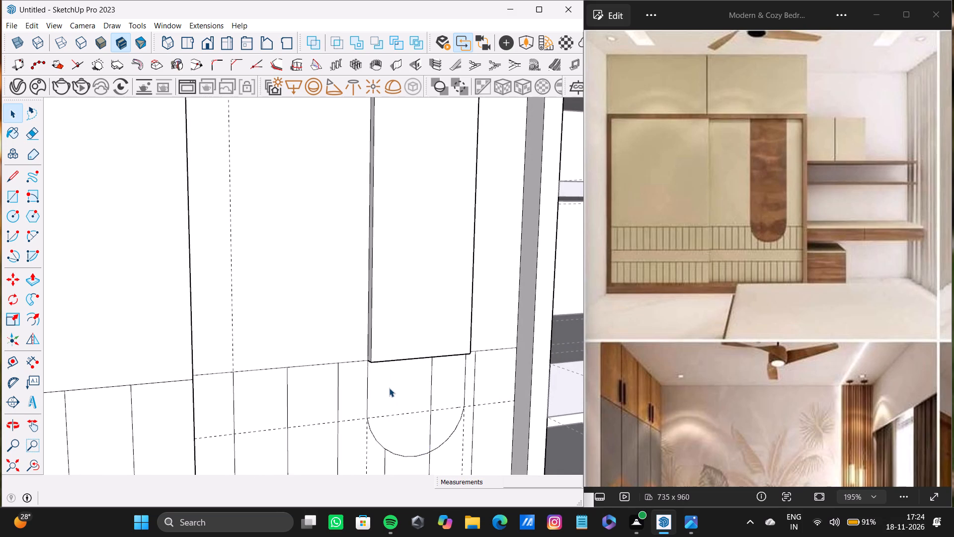
left_click(430, 393)
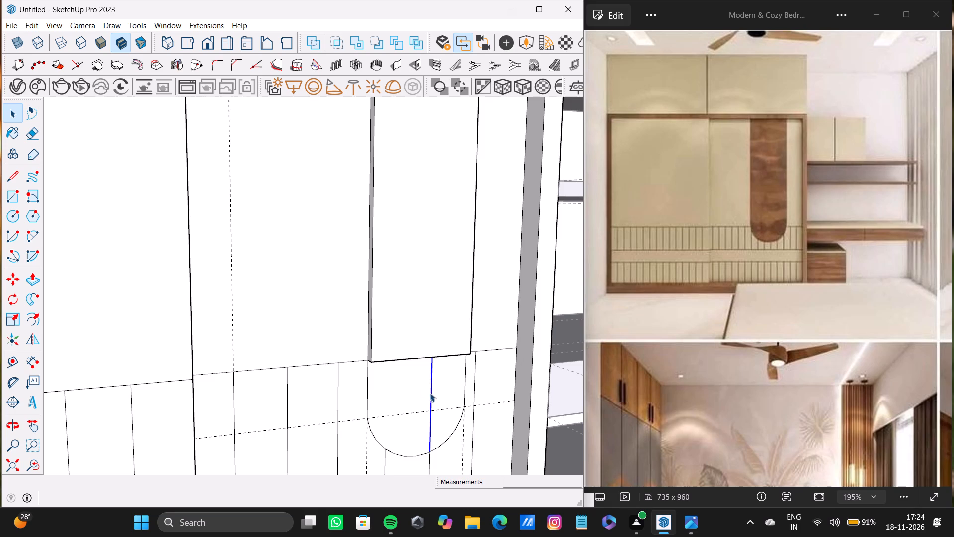
key("Delete")
Push/Pull the rounded end's face outward, flush with the raised strip above it.
left_click(430, 393)
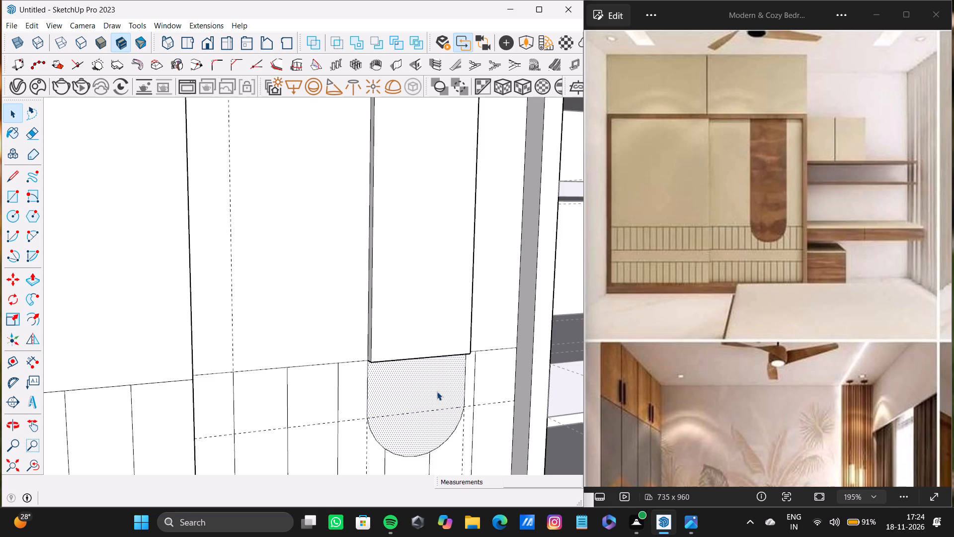
key("p")
left_click_drag(411, 387, 402, 335)
middle_click_drag(385, 381, 445, 372)
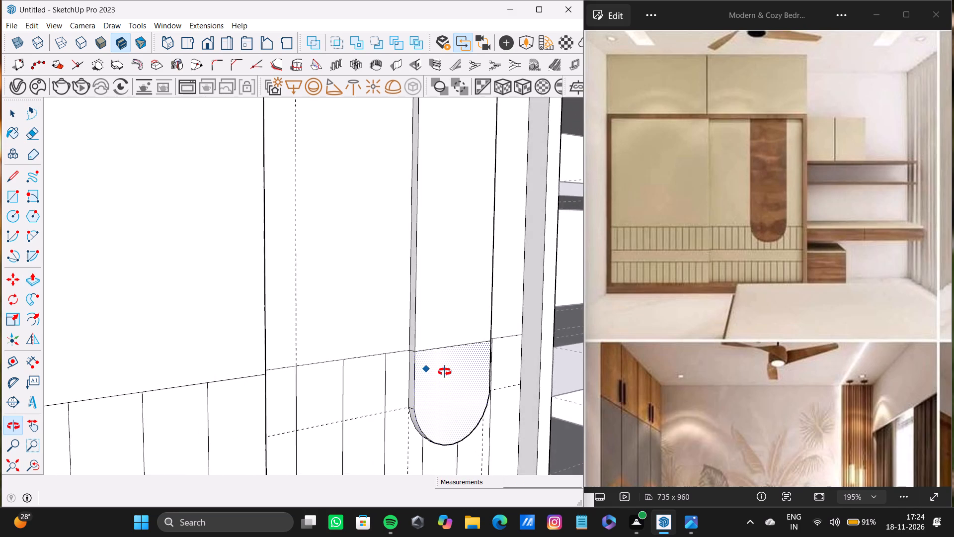
Delete the segmented line separating the raised vertical strip from its rounded end, leaving one continuous face.
middle_click_drag(445, 372, 422, 364)
scroll(420, 367, "down", 11)
left_click(11, 460)
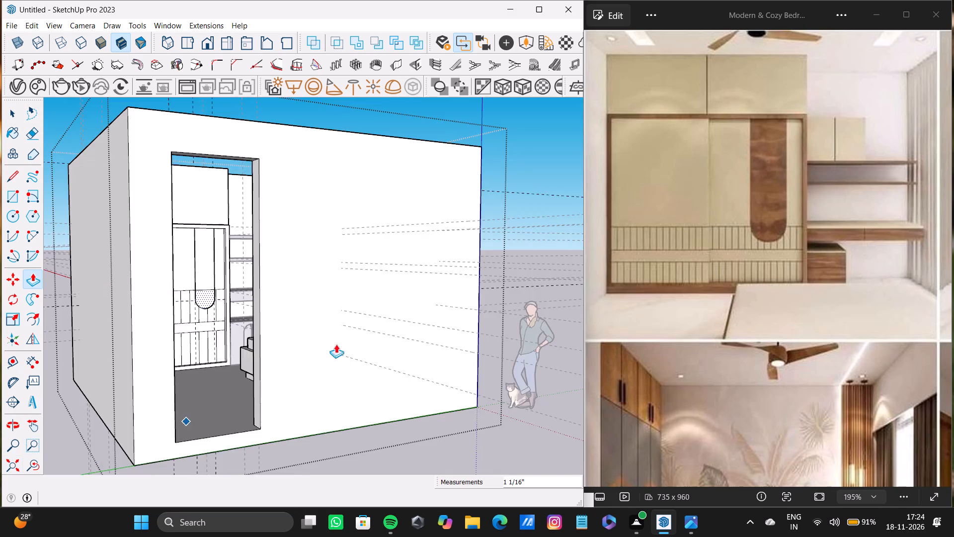
middle_click_drag(350, 335, 332, 505)
scroll(338, 509, "down", 1)
scroll(246, 297, "up", 8)
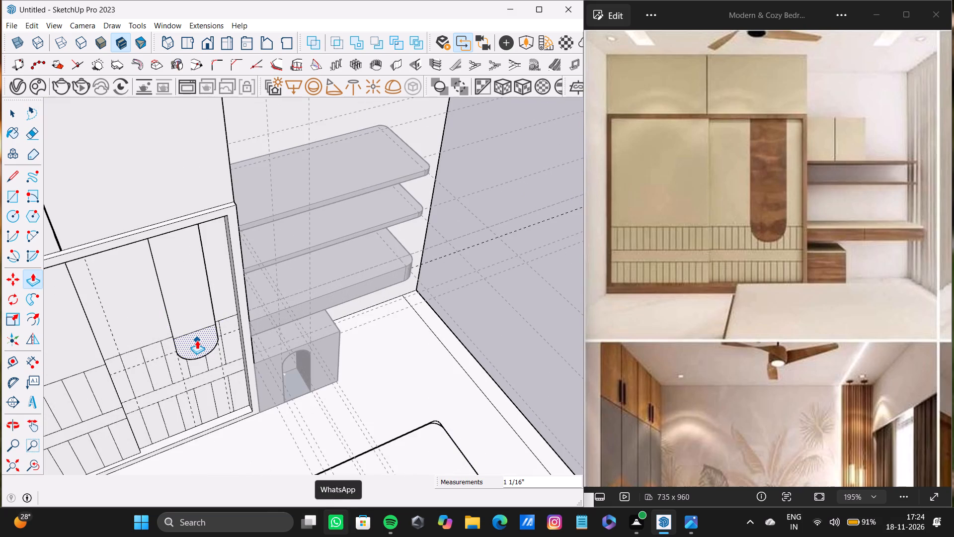
scroll(183, 334, "up", 8)
key("space")
left_click(200, 324)
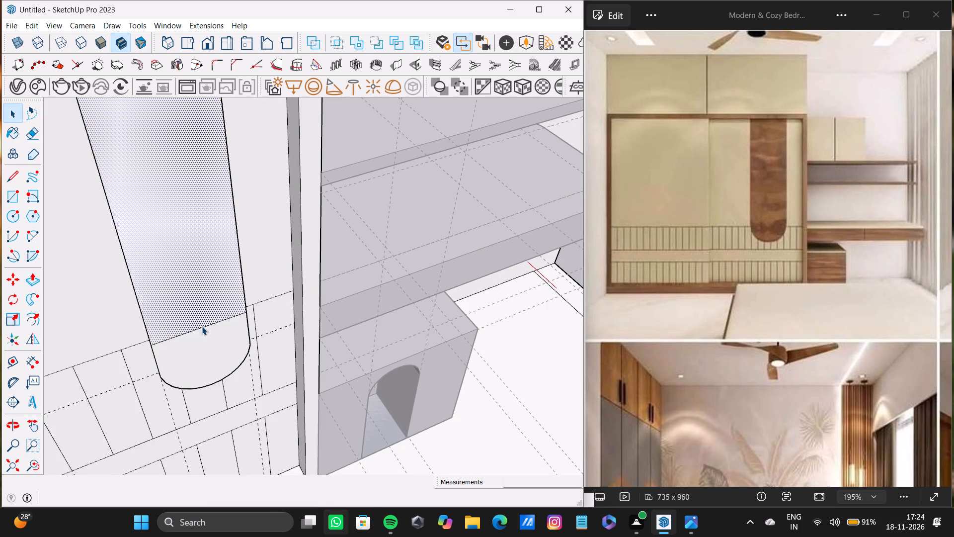
left_click(202, 326)
left_click(203, 329)
key("Delete")
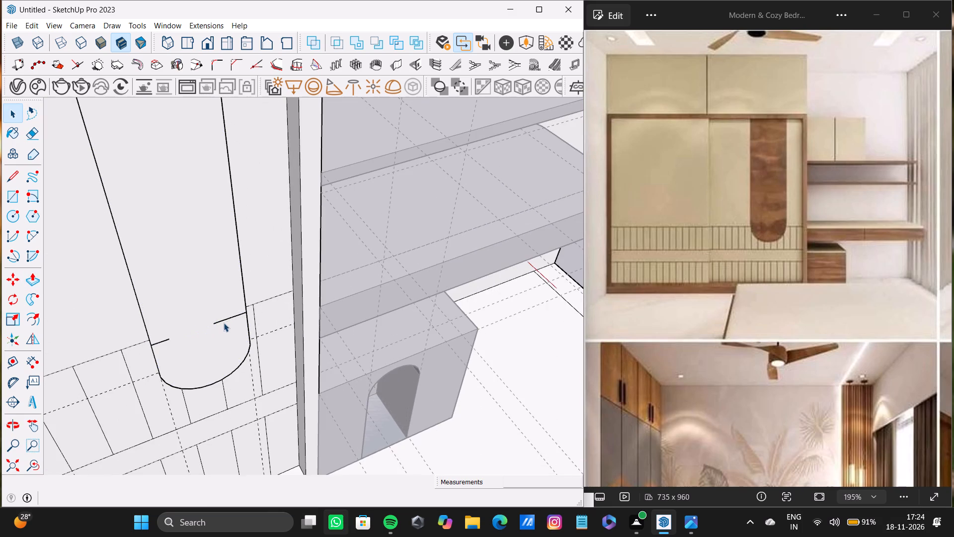
left_click(227, 319)
key("Delete")
left_click(161, 343)
key("Delete")
Examine the raised wardrobe strip and the whole bedroom from several angles, ending at the blank wall beside the wardrobe.
scroll(215, 334, "down", 9)
middle_click_drag(189, 345, 299, 372)
scroll(256, 384, "up", 2)
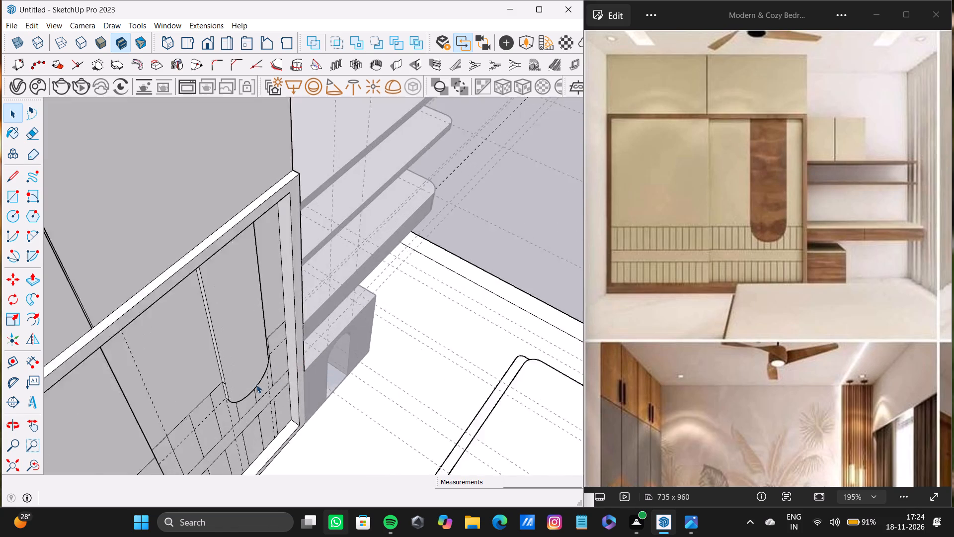
scroll(256, 384, "up", 9)
middle_click_drag(227, 391, 247, 320)
scroll(262, 296, "down", 3)
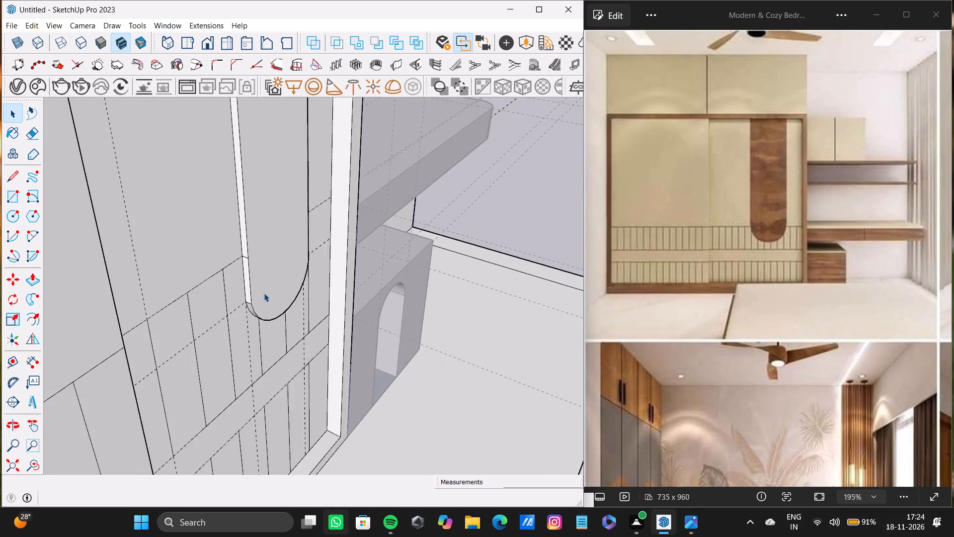
scroll(276, 270, "down", 3)
middle_click(276, 272, "shift")
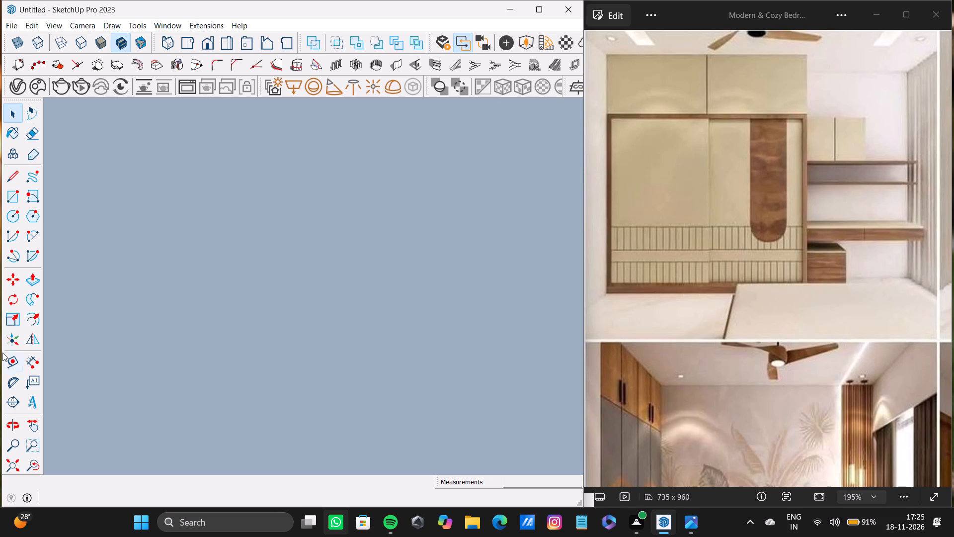
left_click(12, 462)
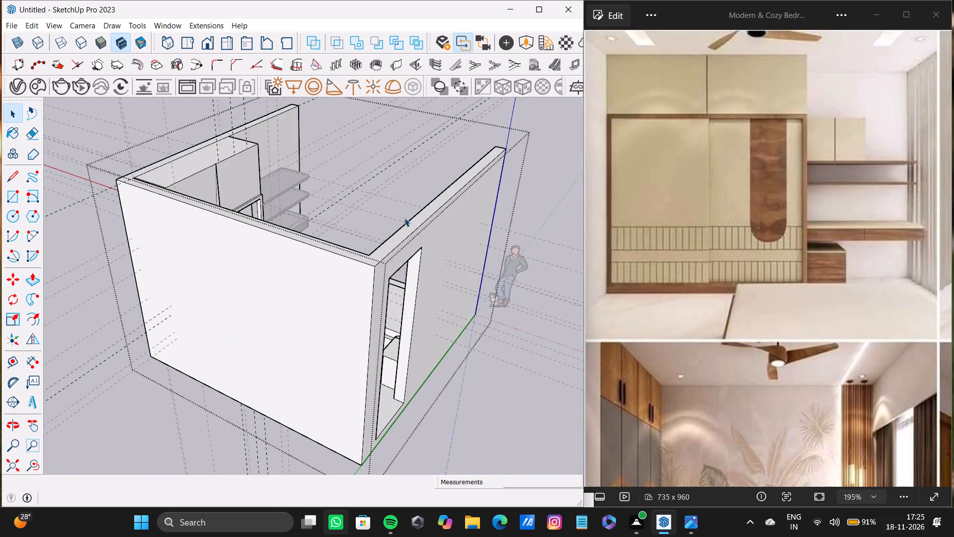
middle_click_drag(405, 212, 330, 370, "shift")
left_click(415, 186)
key("space")
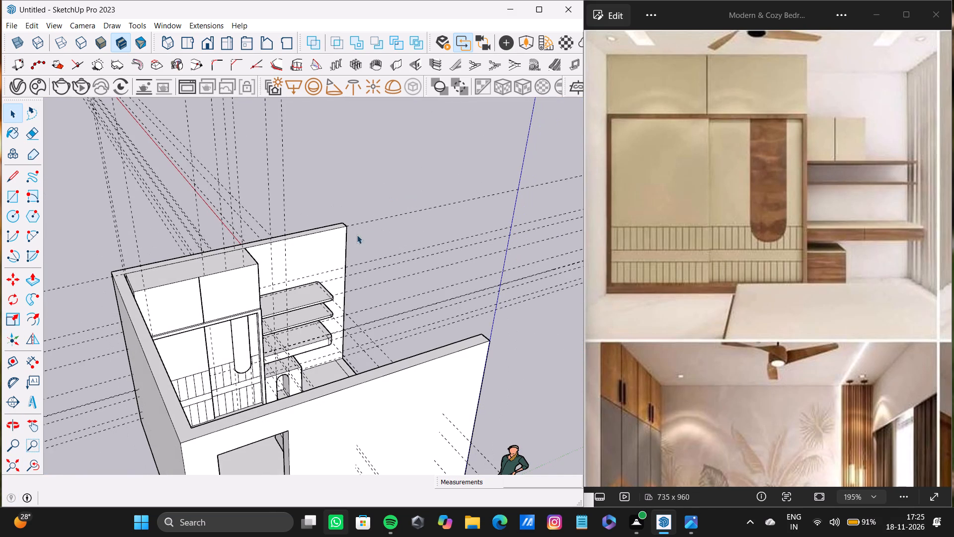
scroll(258, 370, "up", 7)
middle_click_drag(259, 367, 306, 421, "shift")
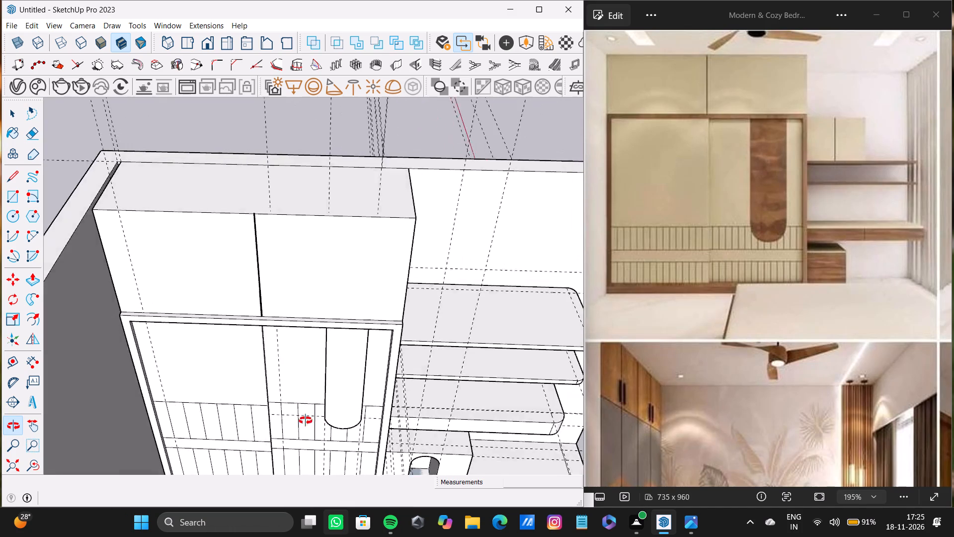
middle_click_drag(306, 421, 292, 391, "shift")
scroll(292, 391, "down", 7)
middle_click_drag(294, 391, 271, 391, "shift")
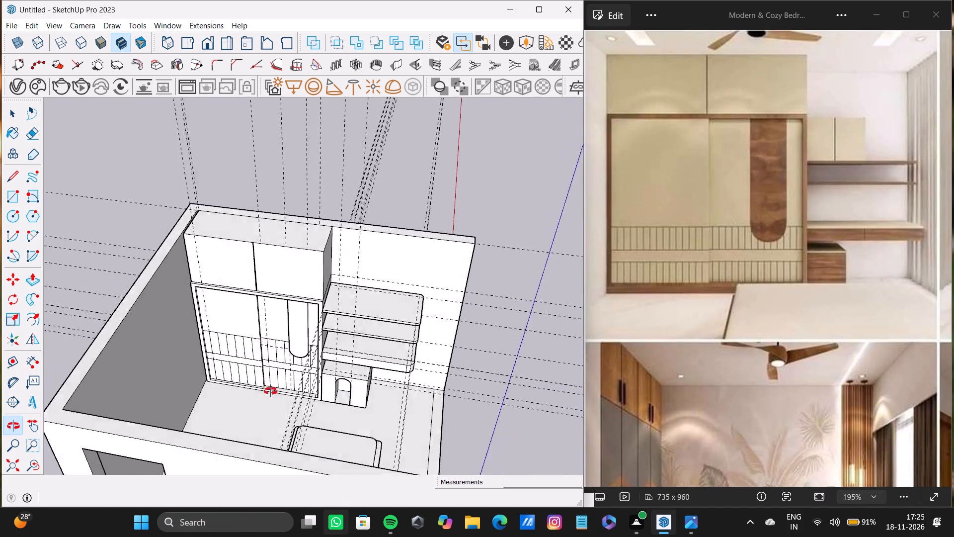
middle_click_drag(271, 391, 363, 411, "shift")
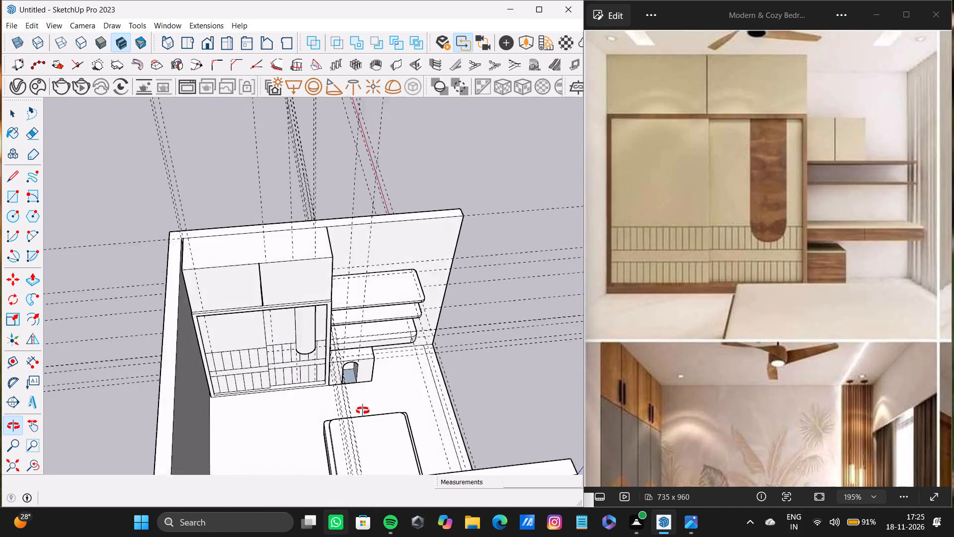
middle_click_drag(363, 411, 312, 446, "shift")
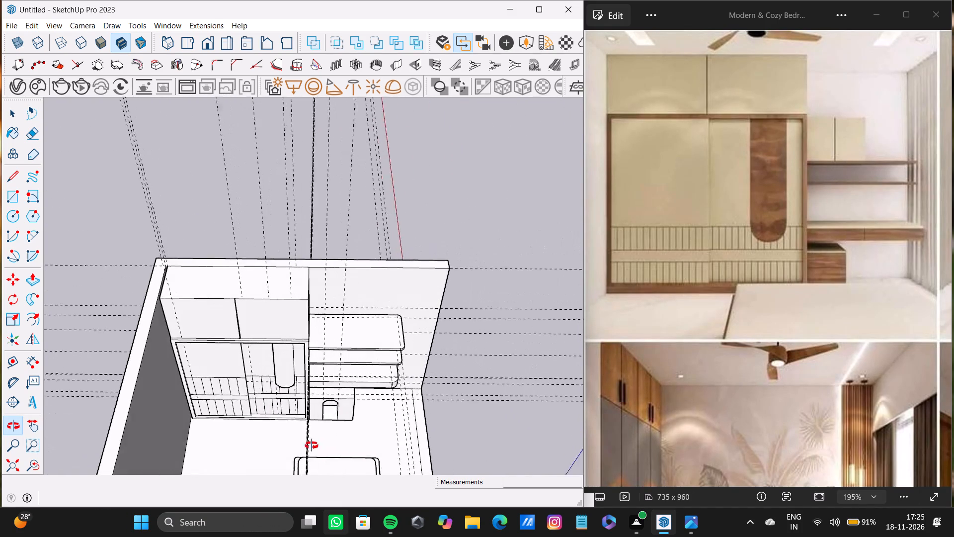
middle_click_drag(312, 446, 310, 443, "shift")
key("space")
left_click(439, 230)
scroll(310, 398, "up", 5)
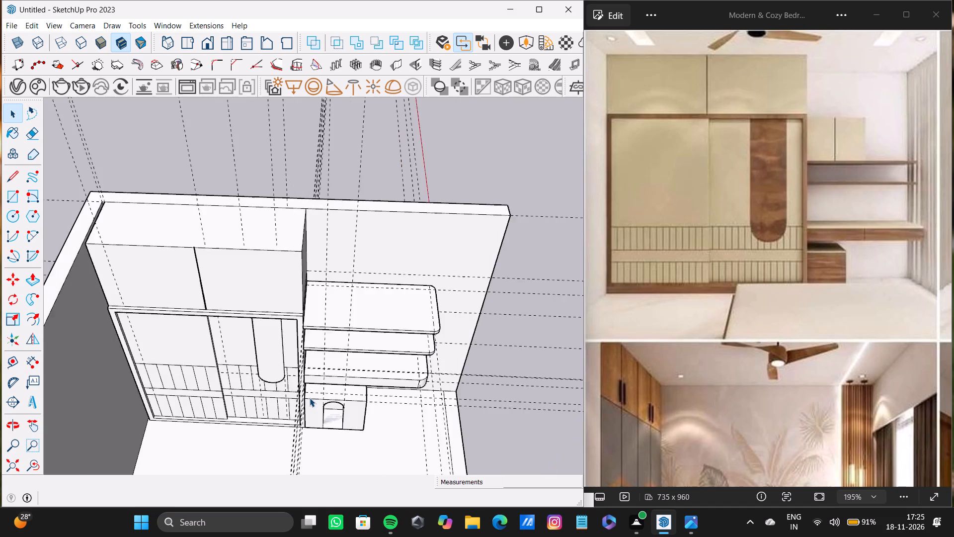
scroll(309, 398, "down", 9)
middle_click_drag(307, 401, 302, 314, "shift")
scroll(354, 390, "down", 4)
middle_click_drag(365, 390, 134, 283)
scroll(239, 317, "up", 3)
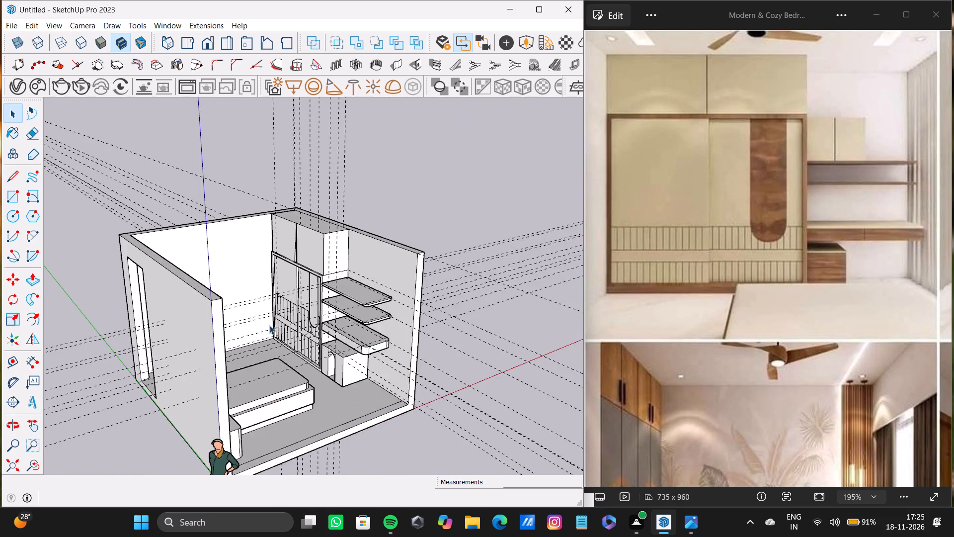
scroll(269, 325, "up", 6)
middle_click_drag(285, 358, 169, 357)
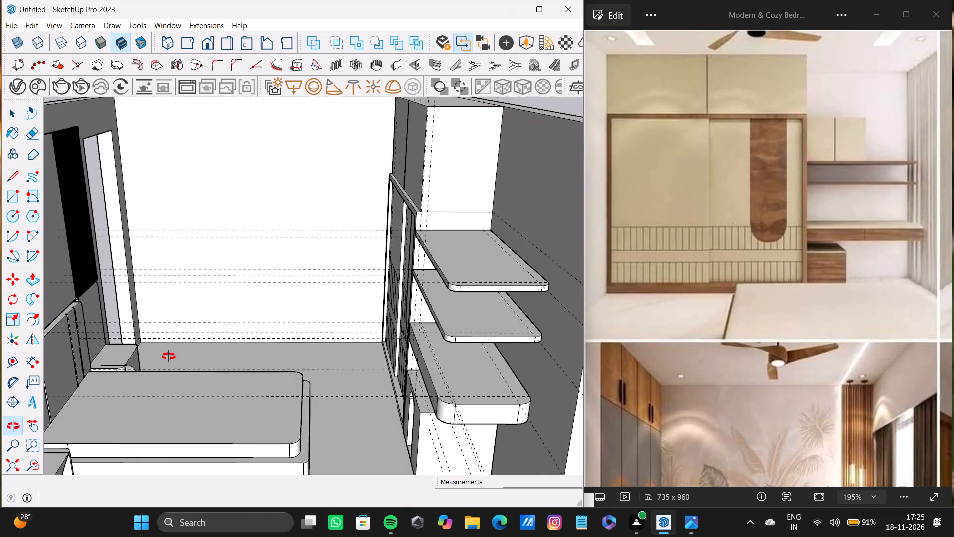
middle_click_drag(169, 357, 239, 278)
scroll(231, 287, "down", 8)
middle_click_drag(250, 299, 85, 286)
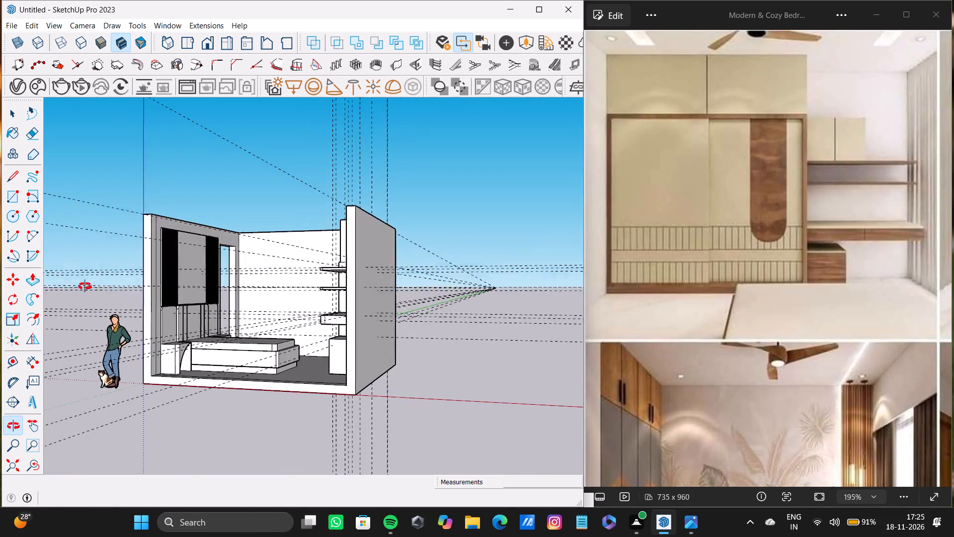
middle_click_drag(85, 286, 161, 377)
scroll(241, 176, "up", 6, "shift")
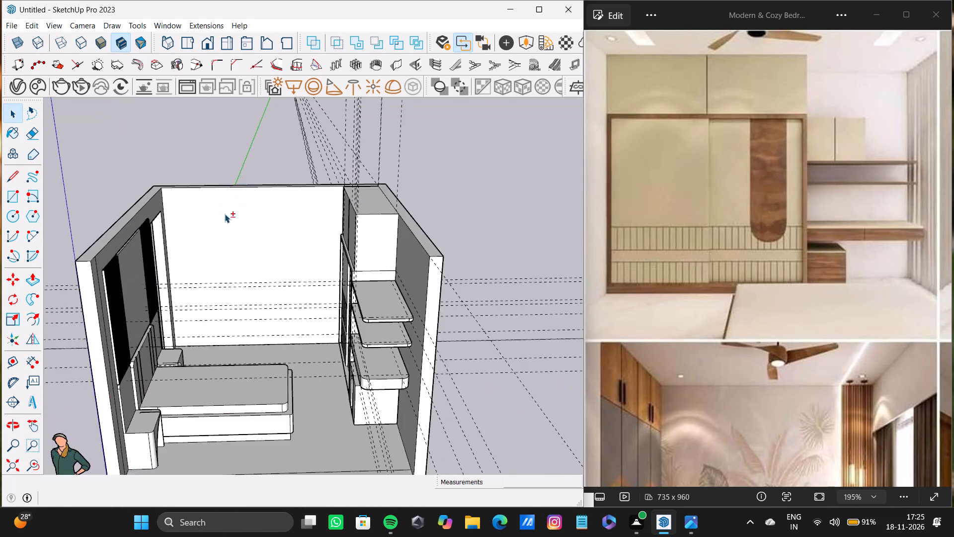
scroll(225, 214, "up", 2, "shift")
middle_click_drag(265, 239, 318, 325)
scroll(158, 241, "up", 2)
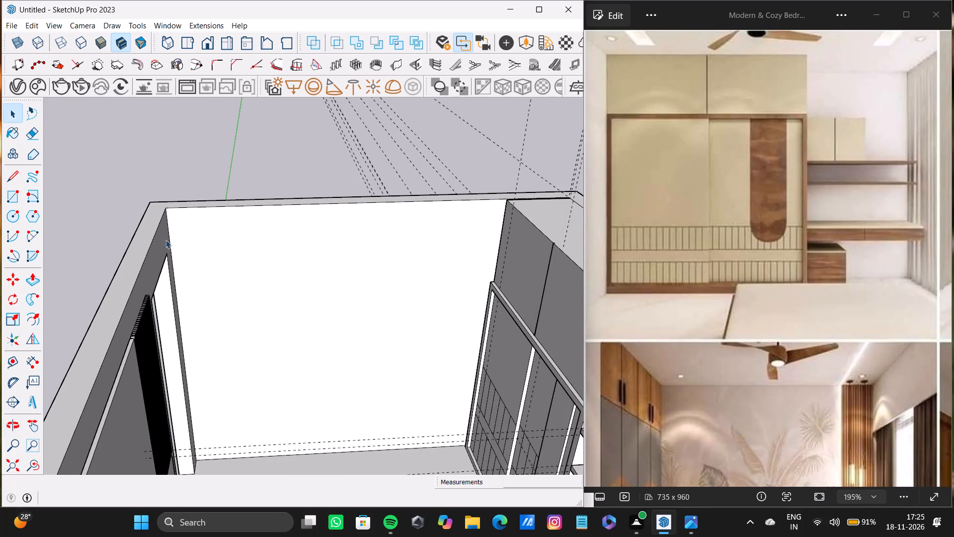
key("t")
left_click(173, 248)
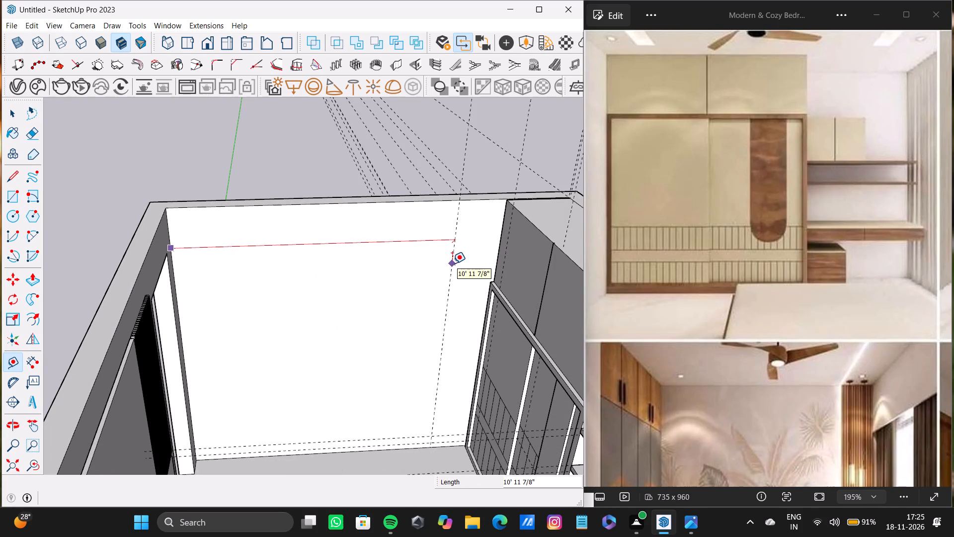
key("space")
Place two vertical guides on the blank wall, one 1' 8" from the wardrobe and another about 8' 7" beyond it.
key("t")
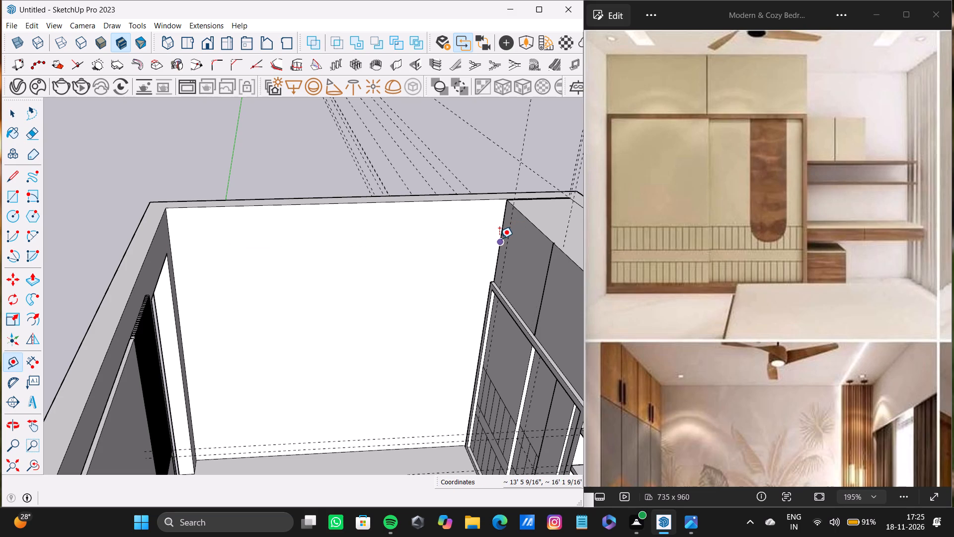
left_click(499, 239)
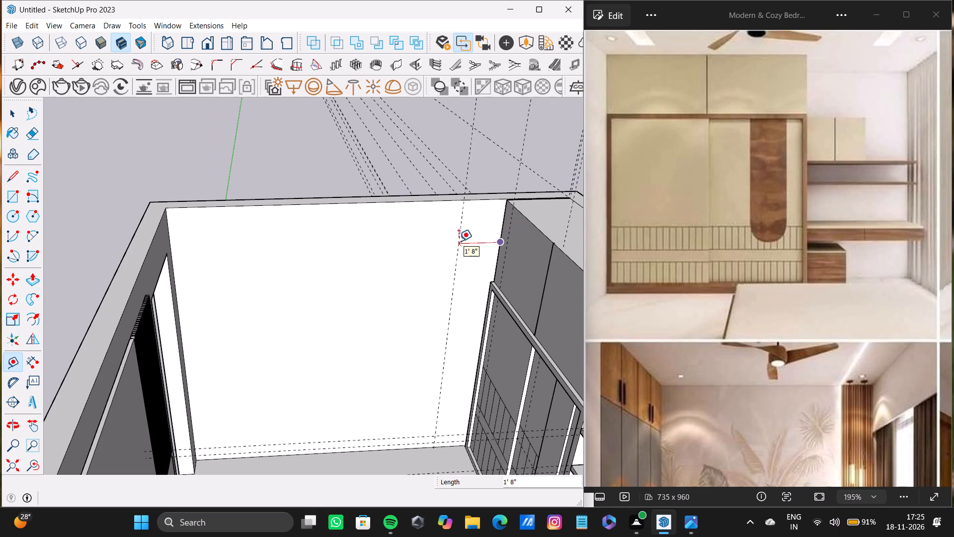
double_click(459, 241)
key("space")
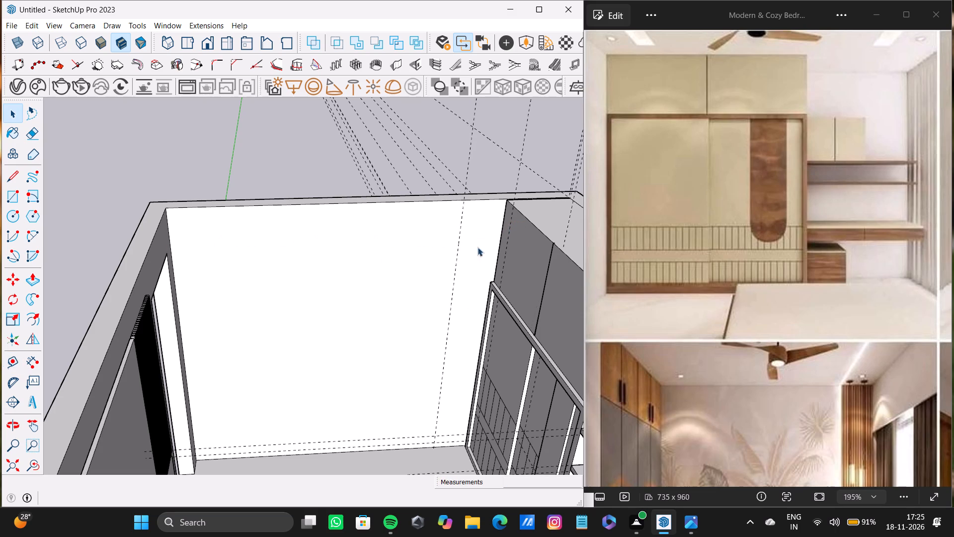
key("t")
left_click(457, 253)
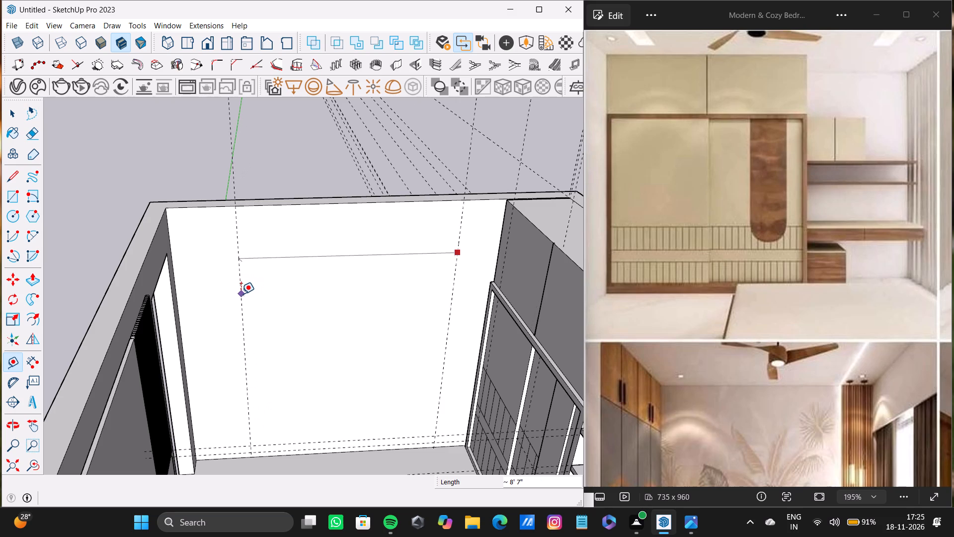
left_click(241, 294)
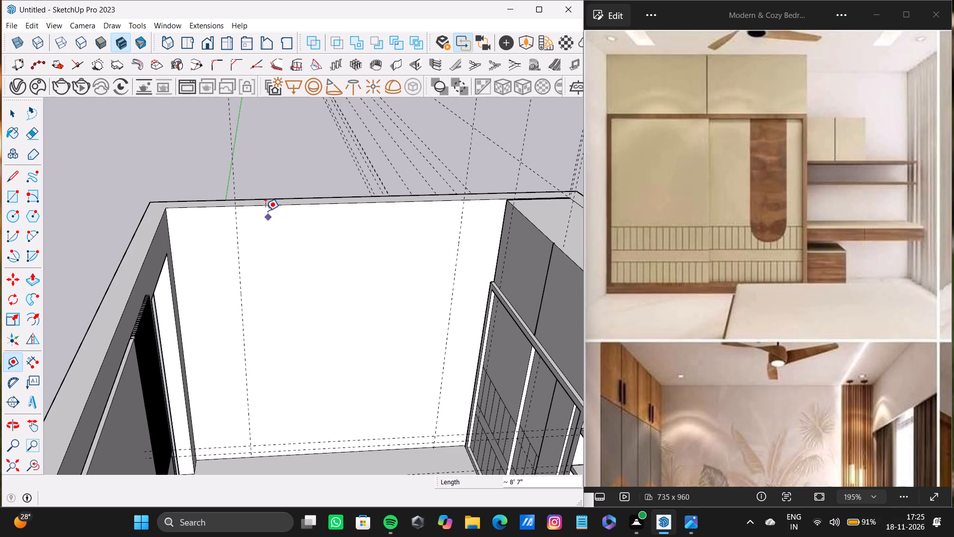
Place two horizontal guides on the blank wall, about 2' 5 5/16" and 1' 3 5/16" below its top edge.
left_click(280, 205)
middle_click_drag(302, 269, 287, 221)
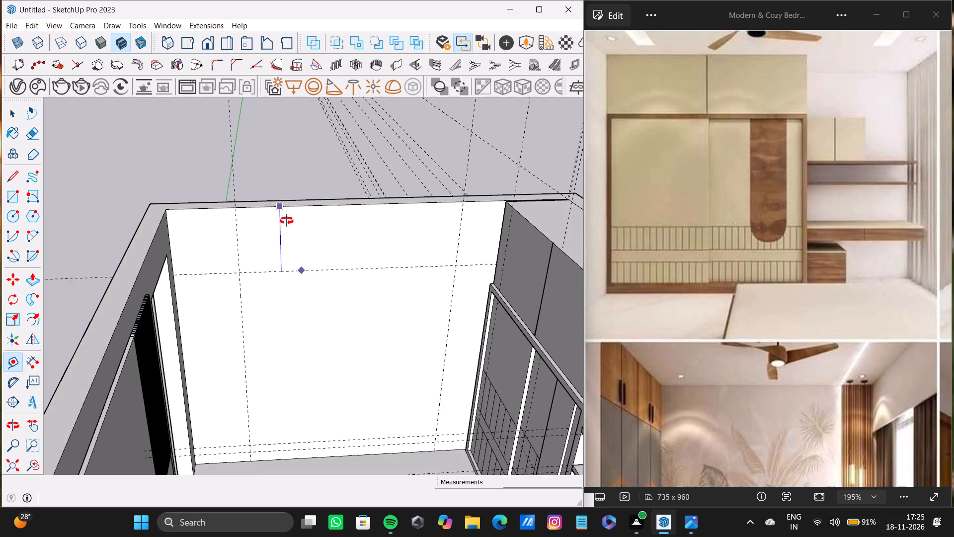
middle_click_drag(287, 221, 214, 196)
scroll(353, 282, "up", 3)
middle_click_drag(397, 294, 354, 249, "shift")
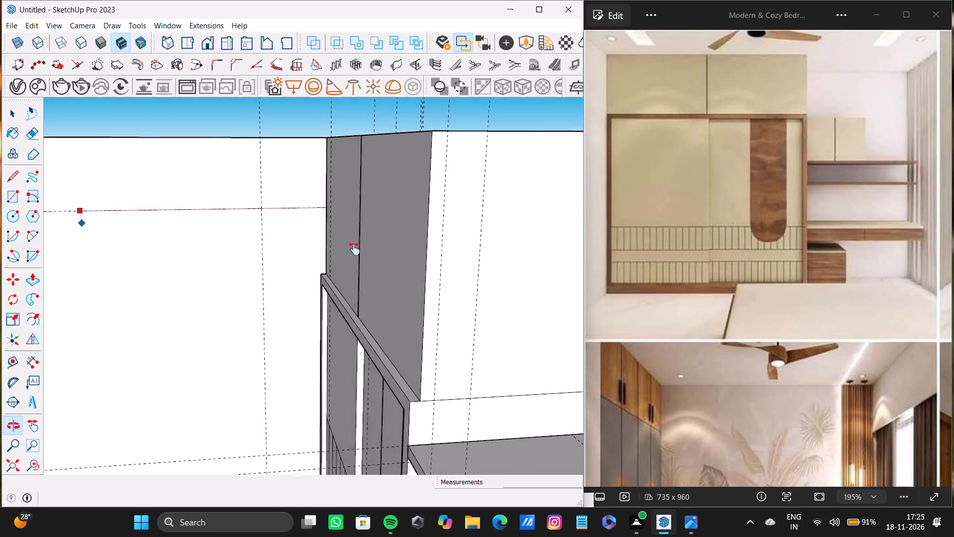
middle_click_drag(354, 249, 594, 317, "shift")
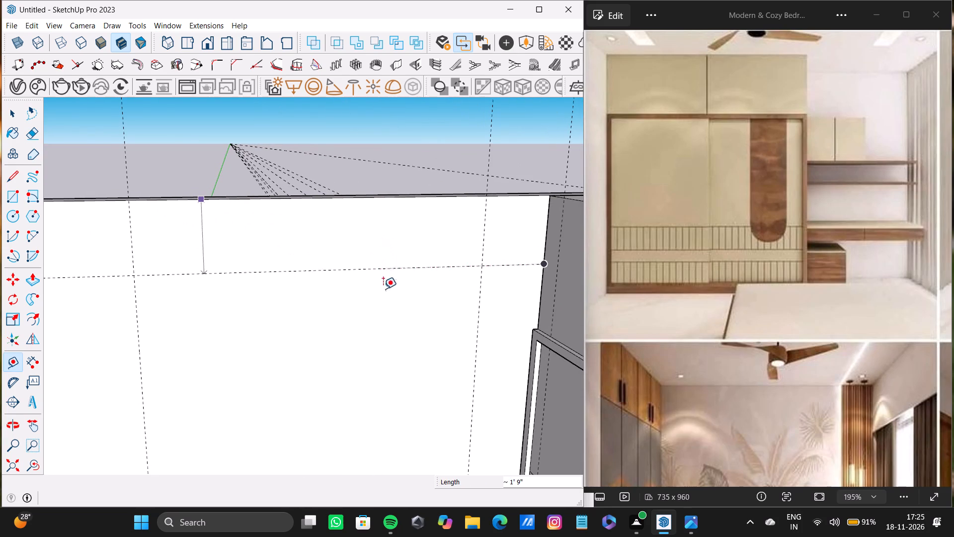
middle_click_drag(388, 299, 390, 203, "shift")
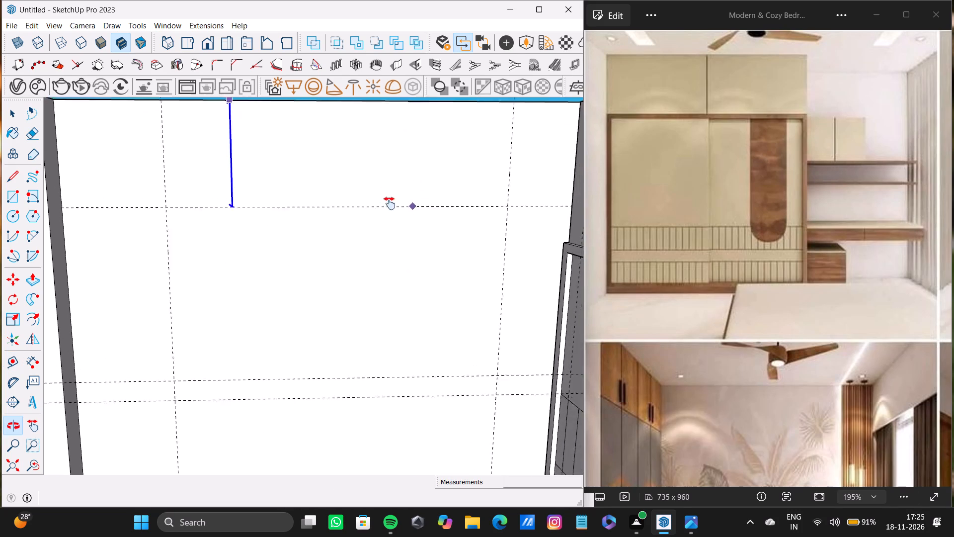
middle_click_drag(390, 203, 371, 229, "shift")
left_click(362, 239)
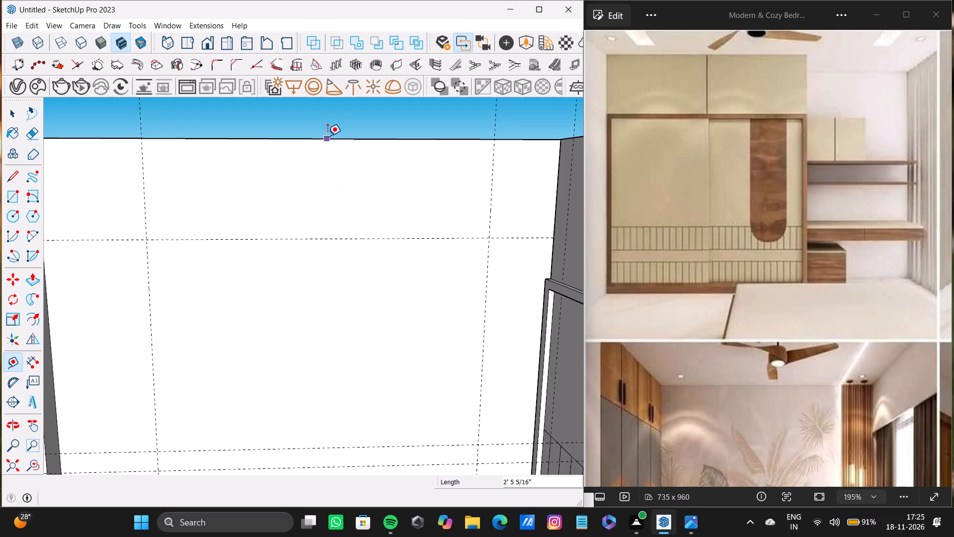
left_click(328, 136)
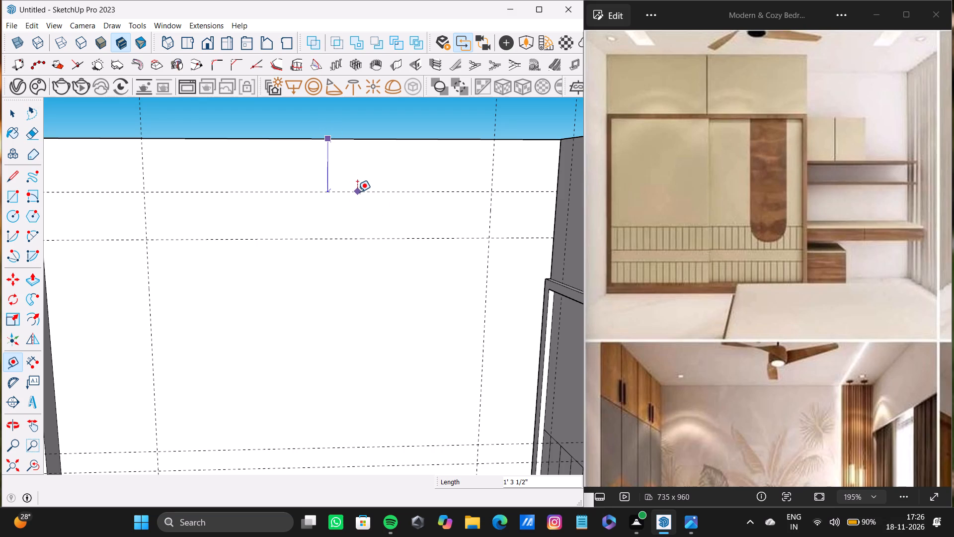
left_click(357, 192)
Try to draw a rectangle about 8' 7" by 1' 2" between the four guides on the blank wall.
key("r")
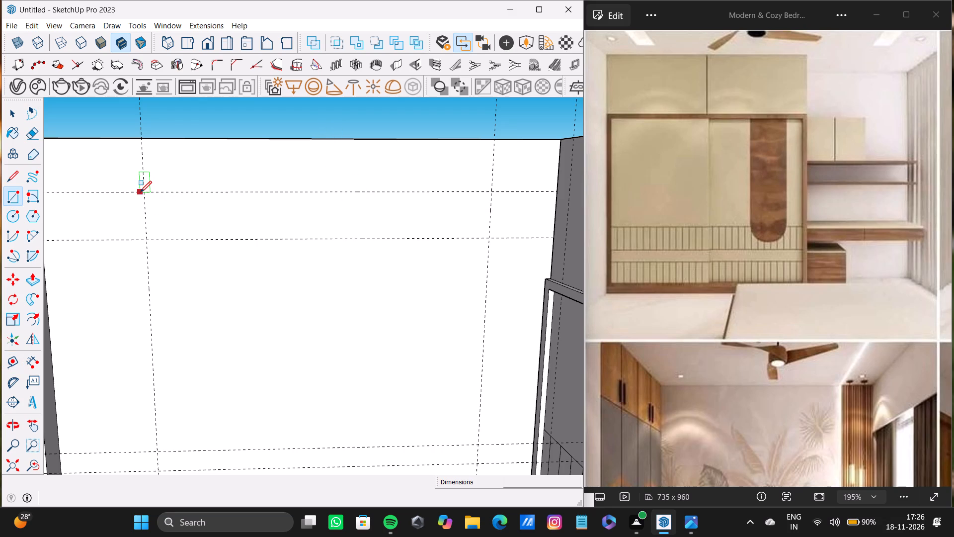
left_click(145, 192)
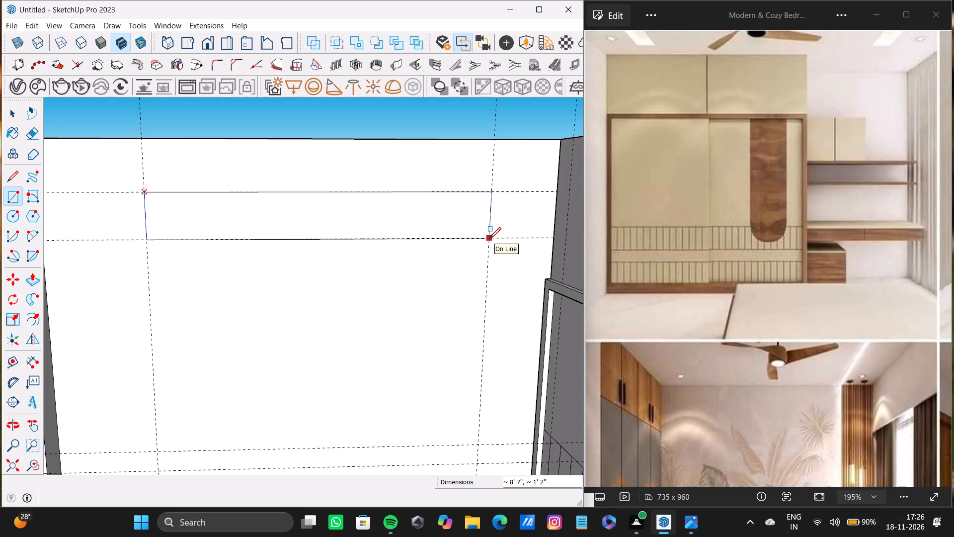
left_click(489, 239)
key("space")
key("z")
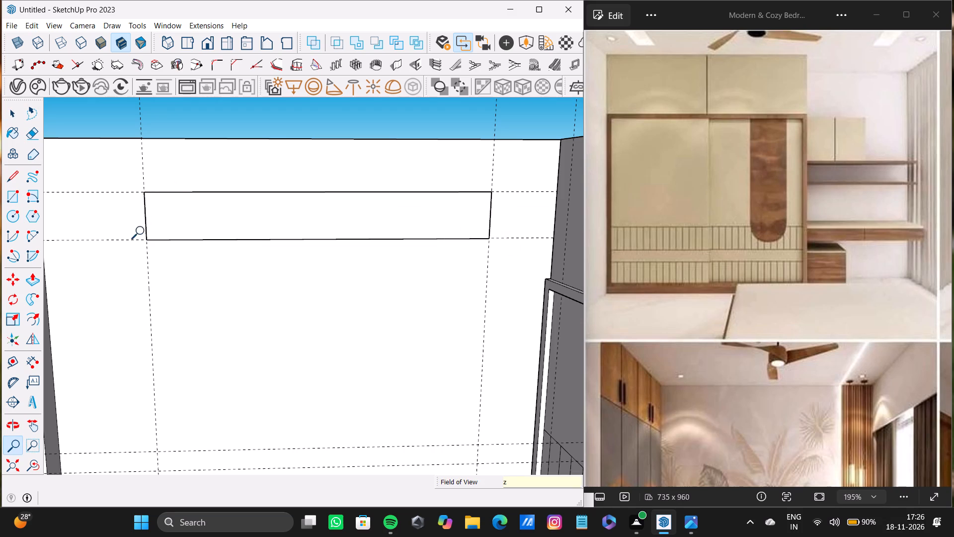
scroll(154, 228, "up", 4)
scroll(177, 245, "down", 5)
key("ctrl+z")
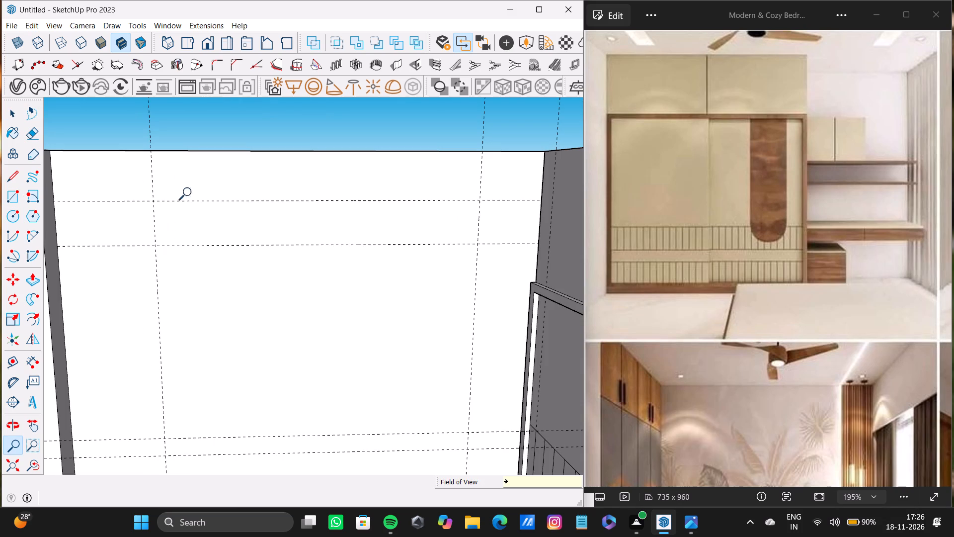
Open the blank wall for editing and draw a rectangle about 8' 7" by 1' 2 1/16" between its four guides.
key("space")
double_click(194, 167)
left_click(207, 173)
key("space")
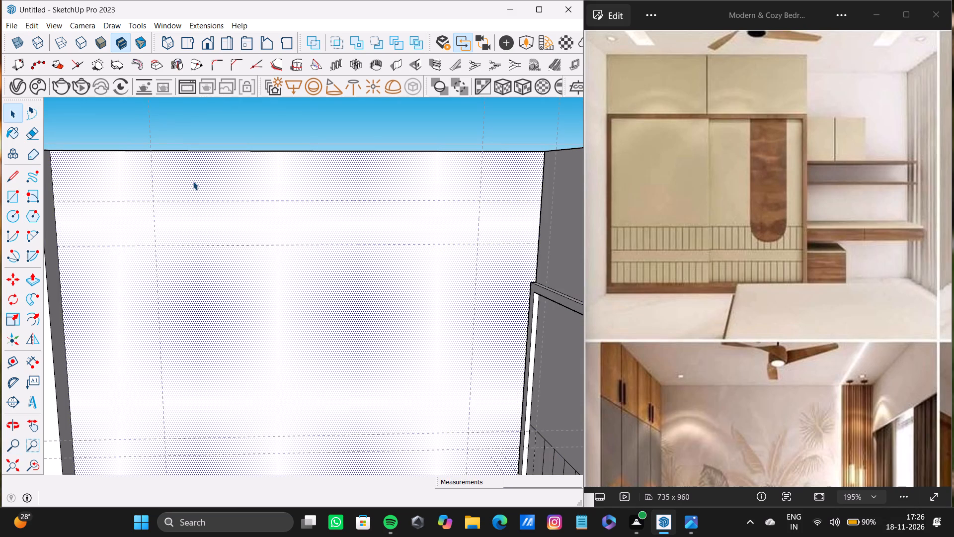
key("r")
left_click(156, 199)
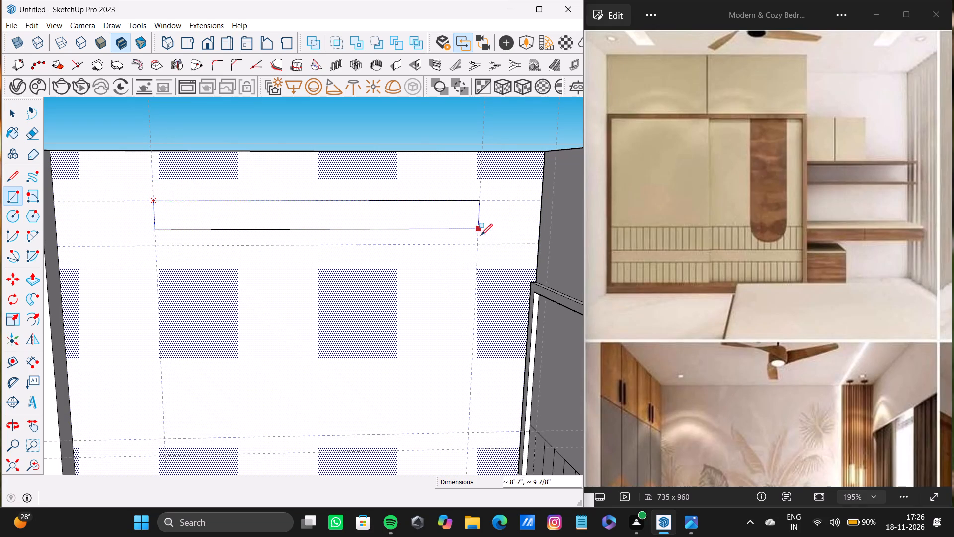
left_click(477, 246)
key("ctrl+z")
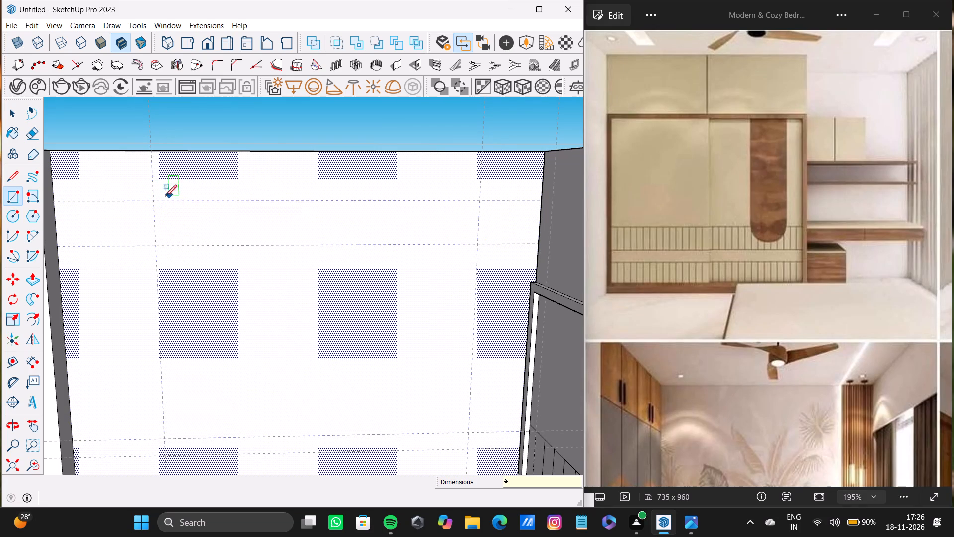
left_click(155, 199)
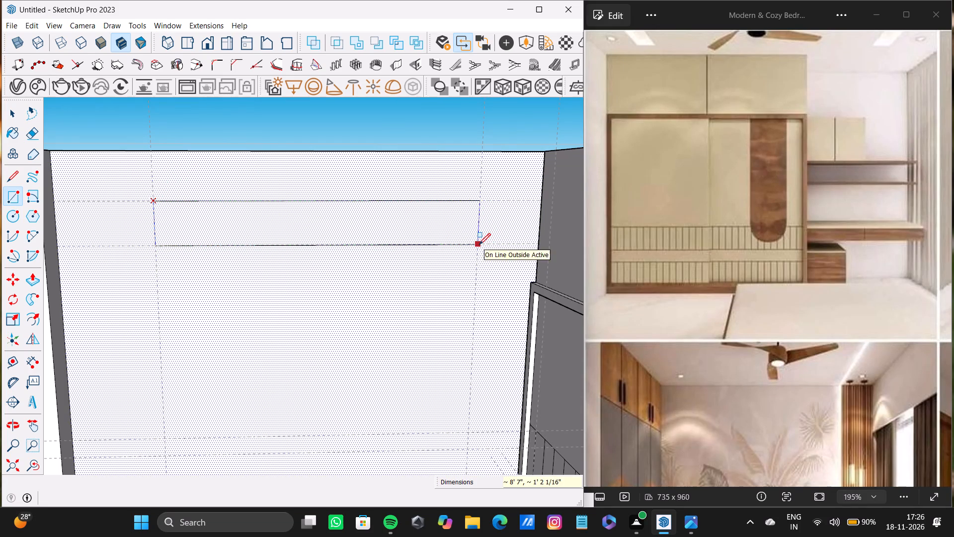
left_click(479, 245)
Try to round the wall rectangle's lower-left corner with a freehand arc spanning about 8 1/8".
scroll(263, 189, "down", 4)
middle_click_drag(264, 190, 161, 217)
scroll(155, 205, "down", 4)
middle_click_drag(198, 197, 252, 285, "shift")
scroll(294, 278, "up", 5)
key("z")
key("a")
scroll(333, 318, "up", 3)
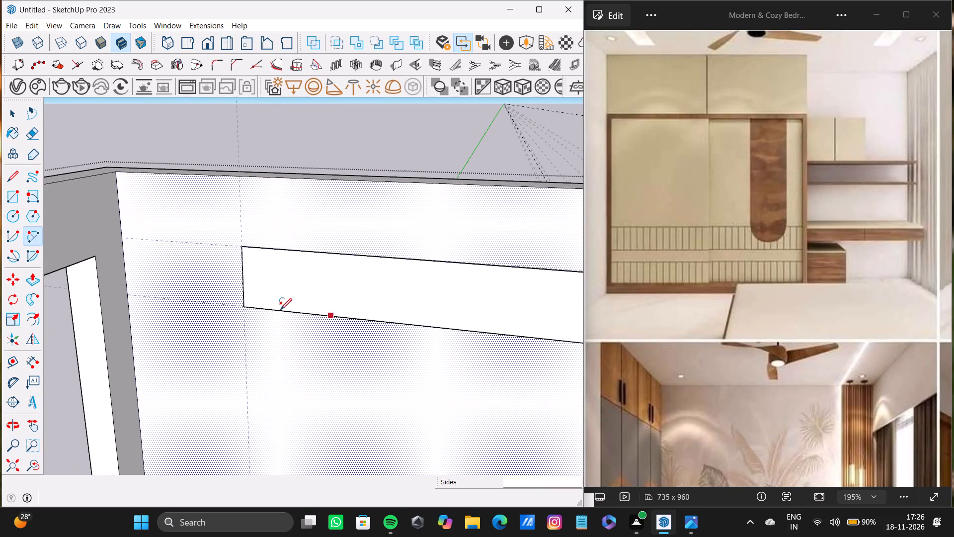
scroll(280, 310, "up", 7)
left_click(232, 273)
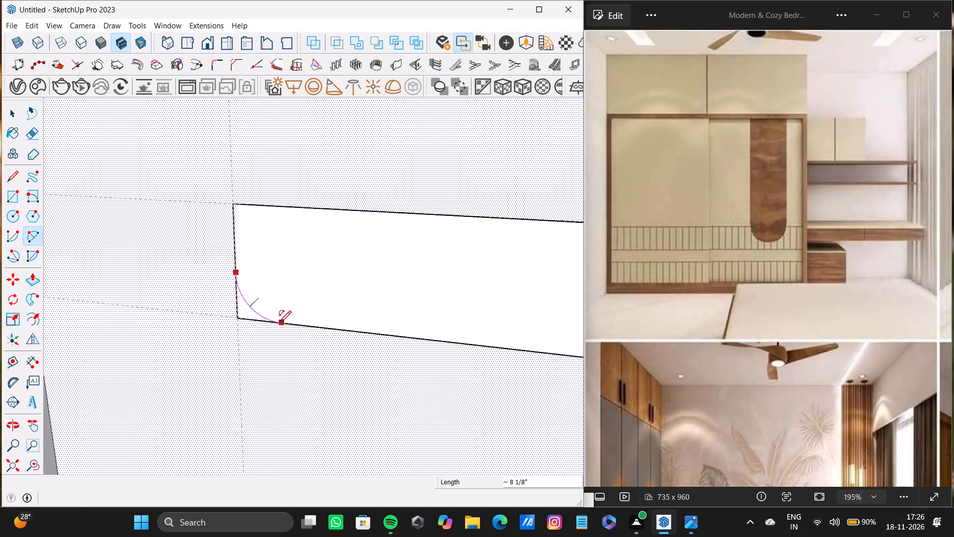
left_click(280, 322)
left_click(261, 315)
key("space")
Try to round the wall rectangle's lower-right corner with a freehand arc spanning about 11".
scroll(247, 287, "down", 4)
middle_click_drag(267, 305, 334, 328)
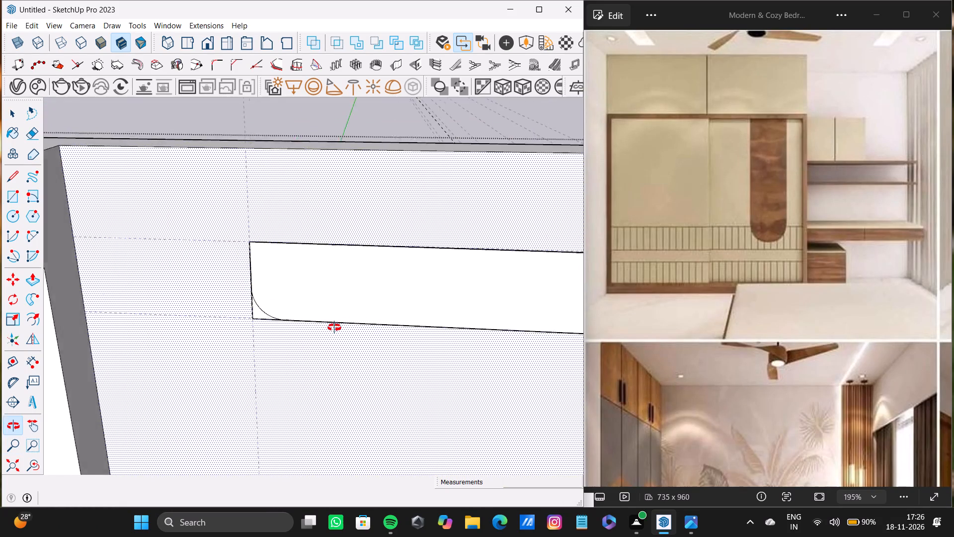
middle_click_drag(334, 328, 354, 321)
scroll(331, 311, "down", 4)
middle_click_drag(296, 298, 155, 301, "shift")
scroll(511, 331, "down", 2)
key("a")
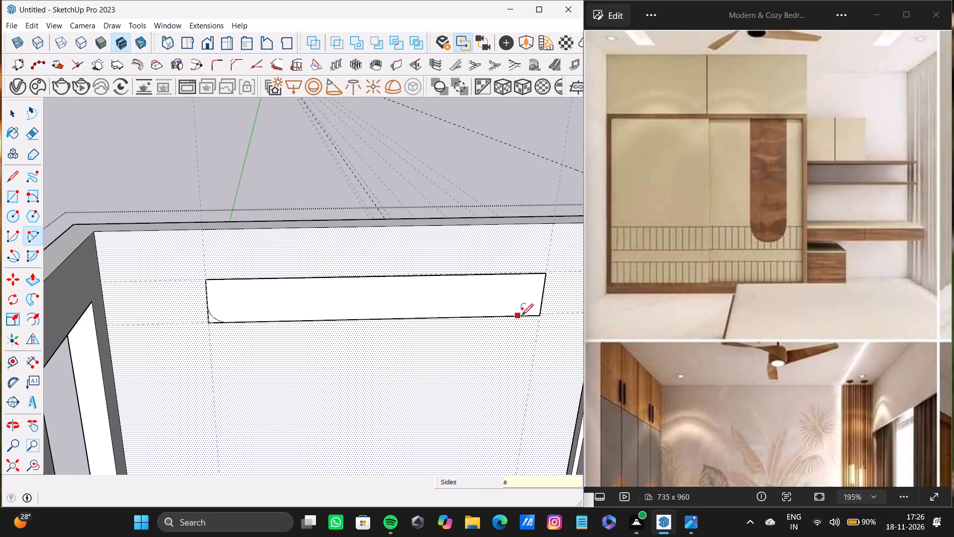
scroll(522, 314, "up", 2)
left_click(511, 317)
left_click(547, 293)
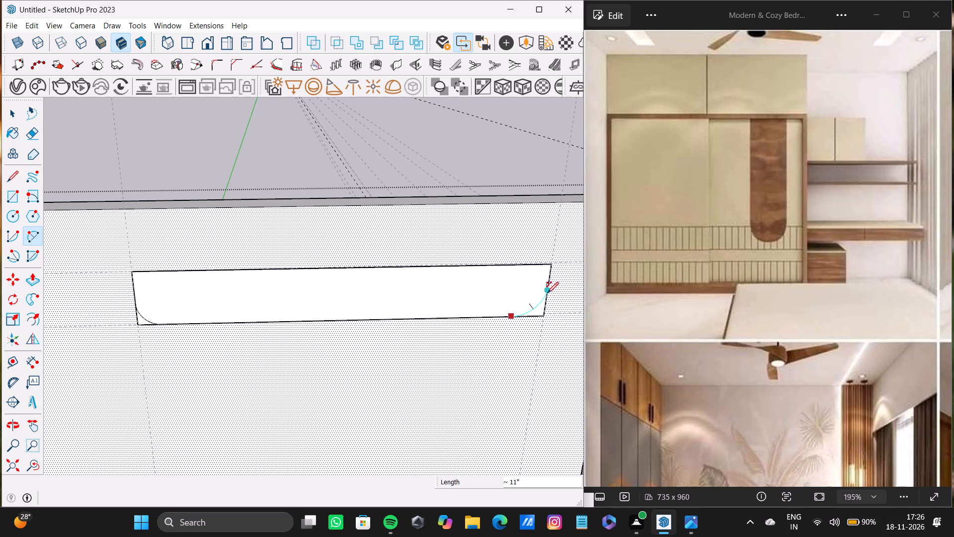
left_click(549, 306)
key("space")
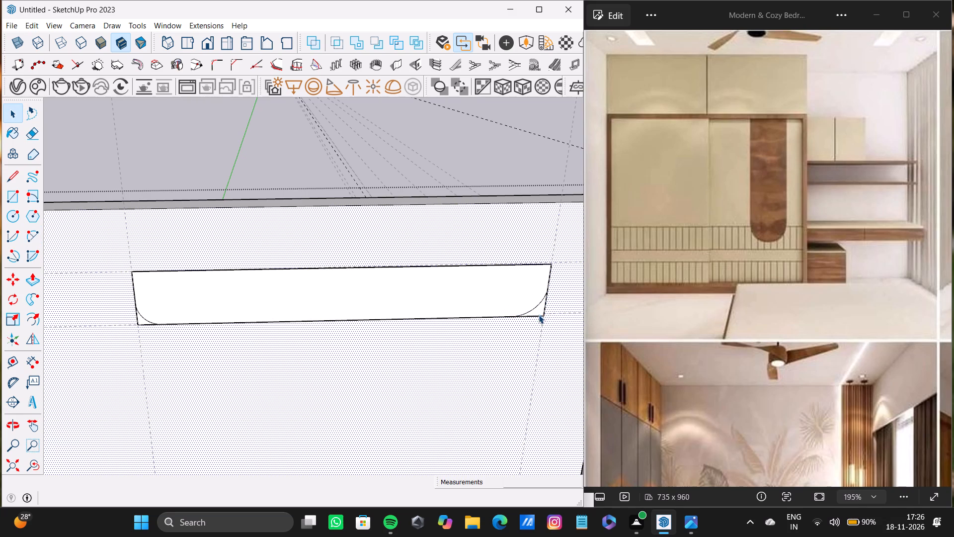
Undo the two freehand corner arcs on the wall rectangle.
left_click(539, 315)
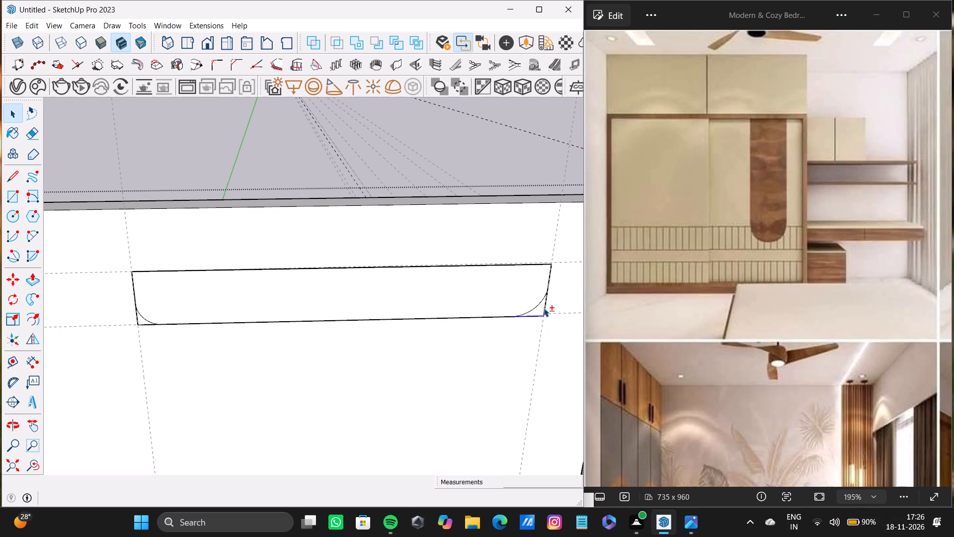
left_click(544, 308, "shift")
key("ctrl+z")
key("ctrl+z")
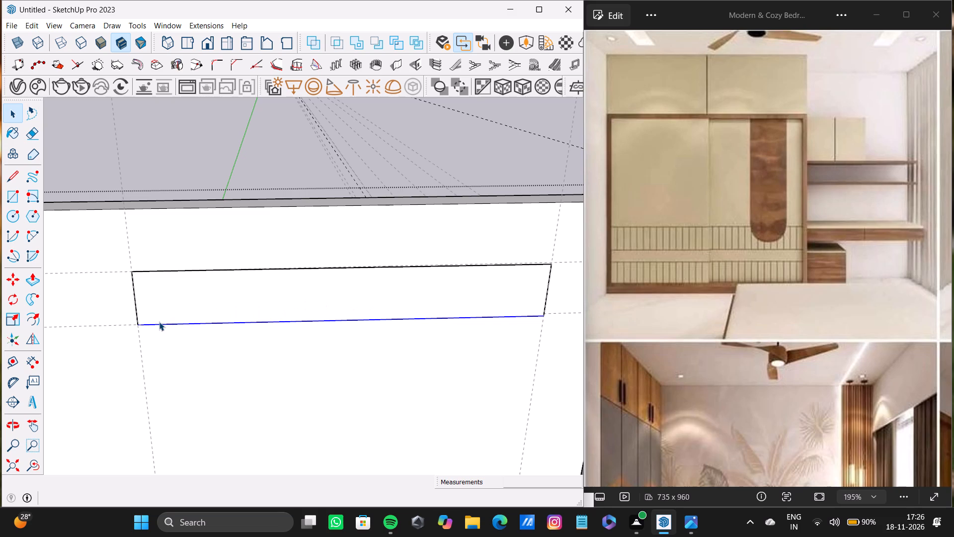
Place guides 5" inside the wall rectangle's left, right and bottom edges.
key("t")
left_click(139, 308)
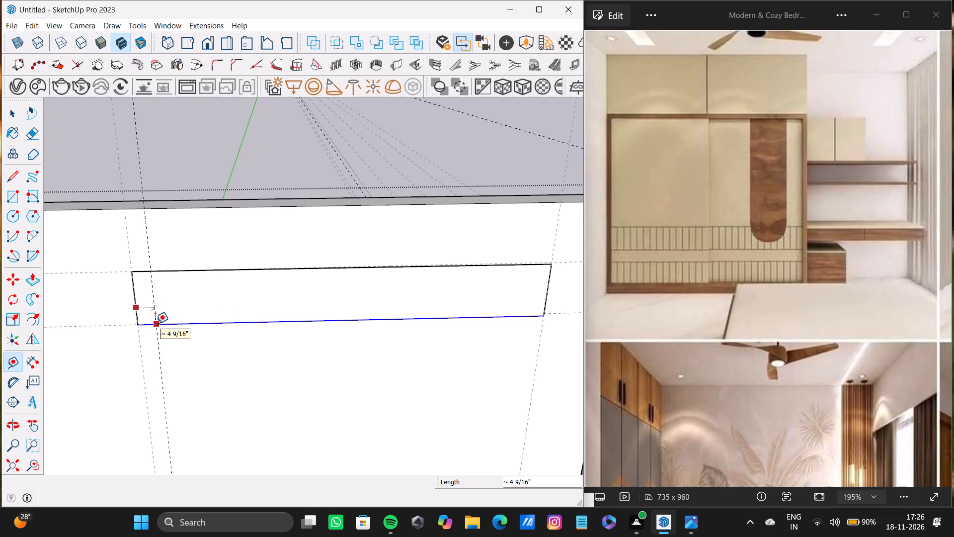
type("5\"")
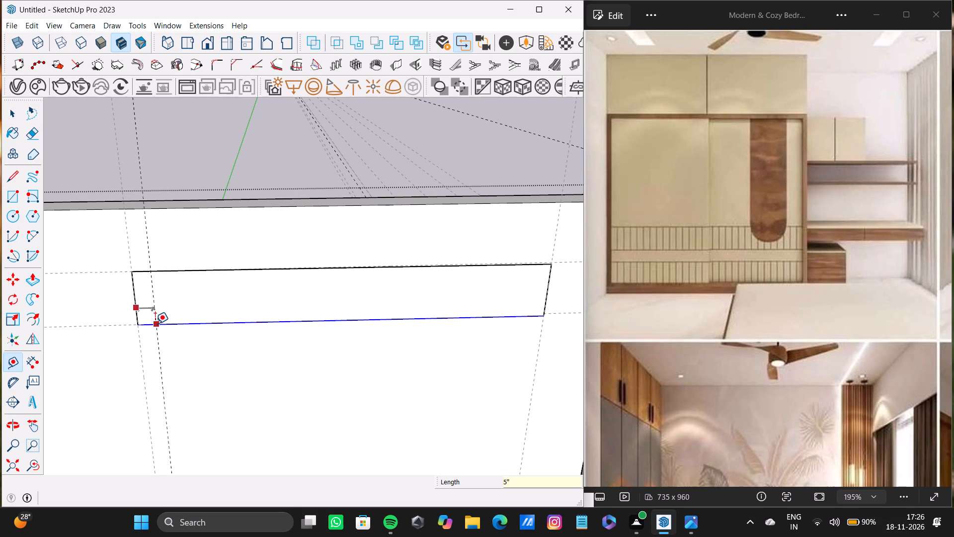
key("Return")
left_click(546, 287)
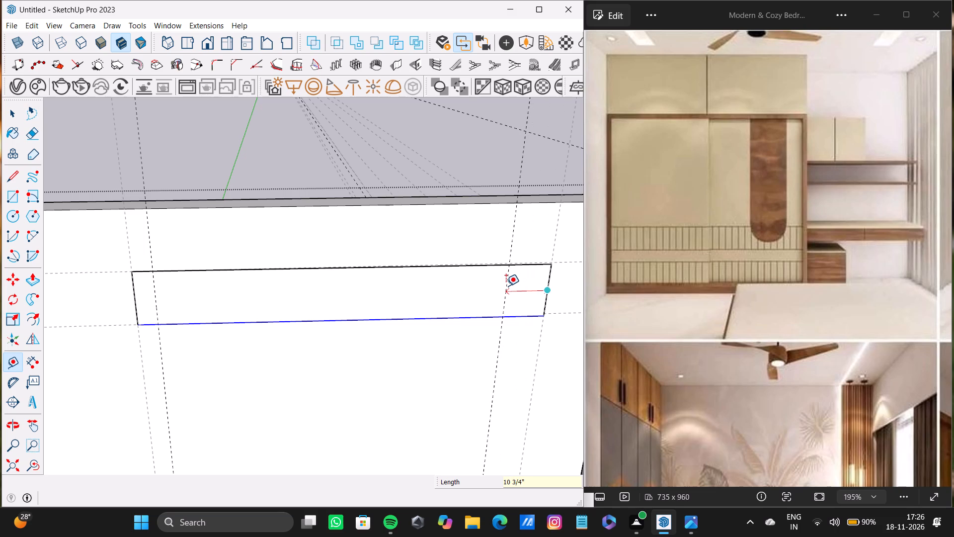
type("5\"")
key("Return")
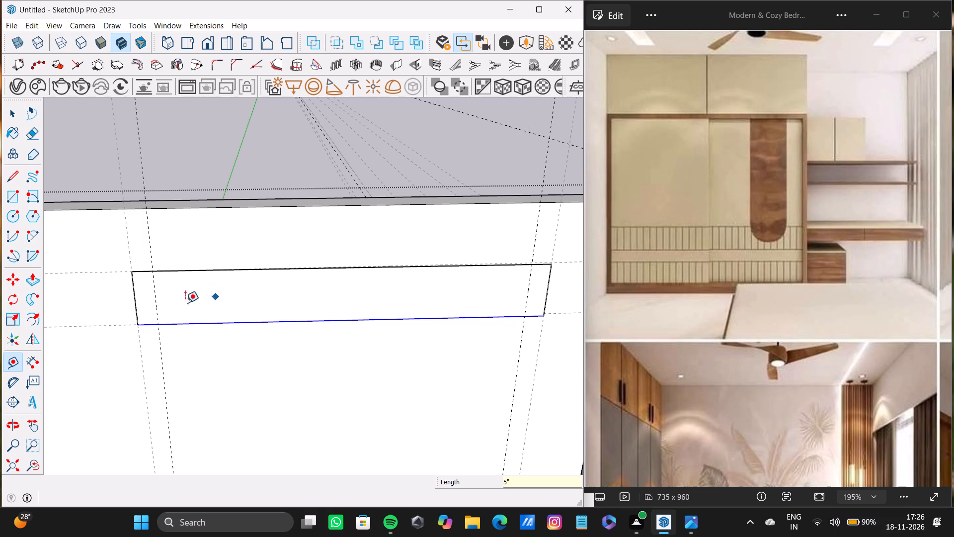
left_click(148, 323)
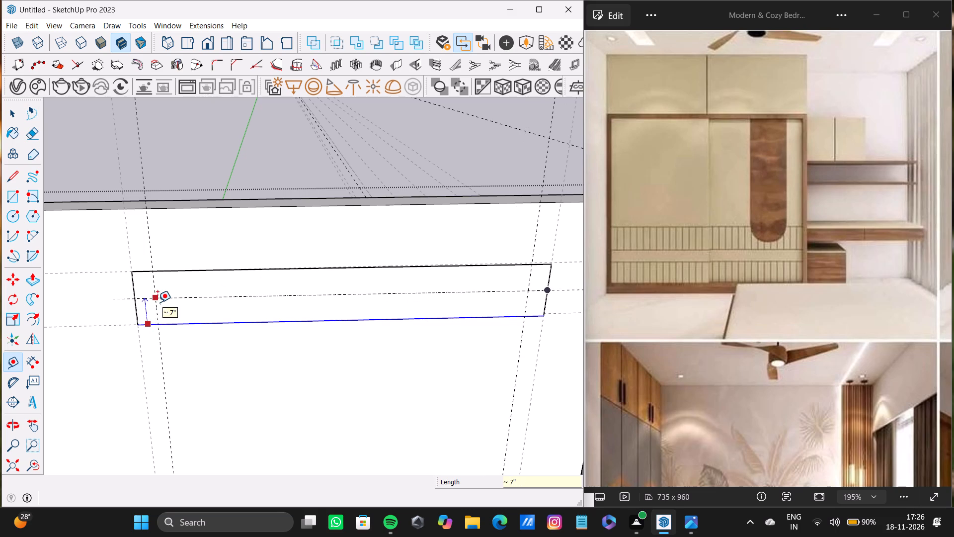
type("5\"")
key("Return")
key("space")
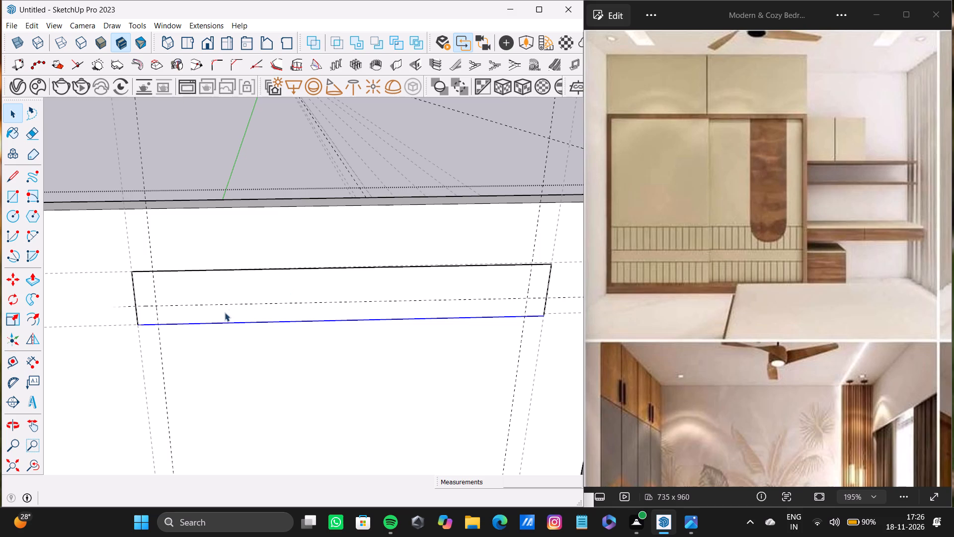
Draw a rounding arc across the rectangle's lower-left corner, joining the points where the 5" guides meet its edges.
key("a")
scroll(166, 330, "up", 10)
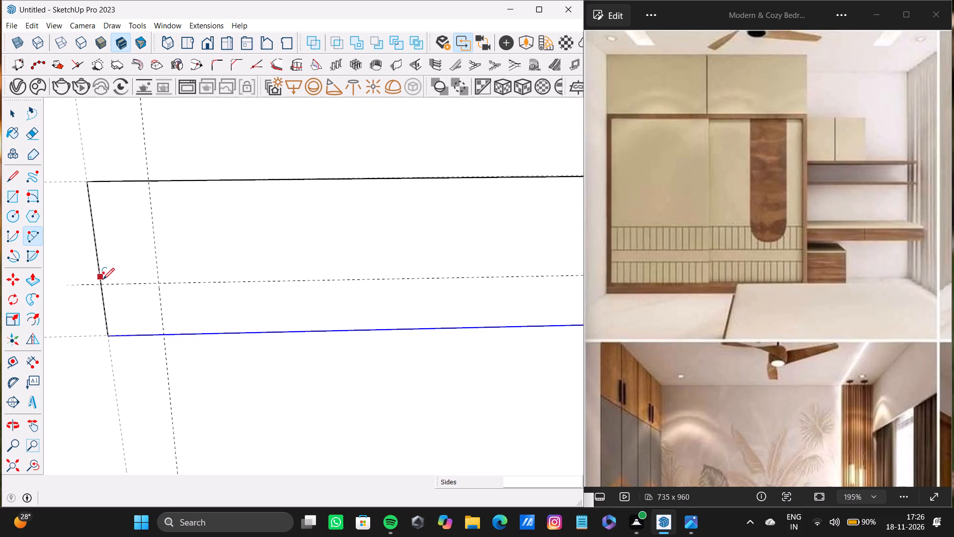
left_click(102, 284)
left_click(162, 337)
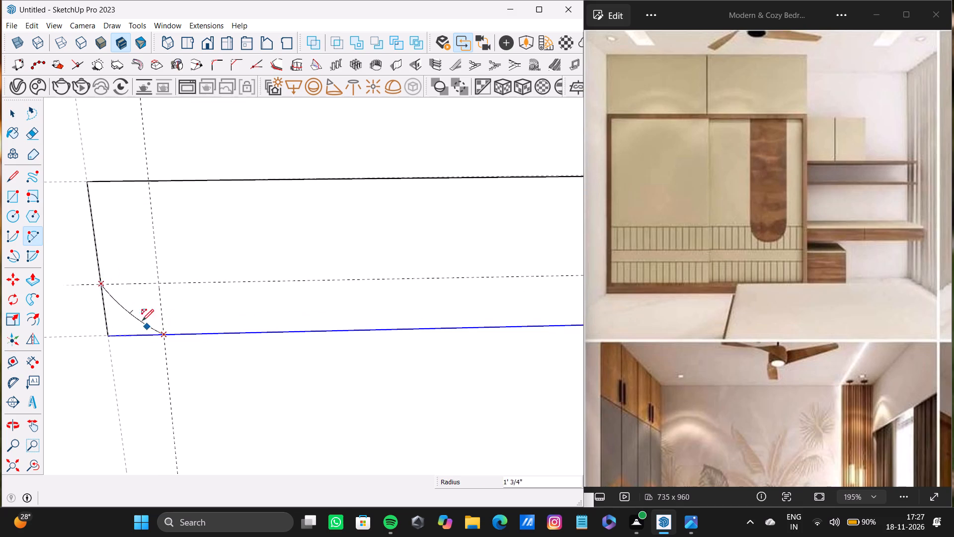
left_click(138, 327)
Draw a matching rounding arc across the rectangle's lower-right corner, ending where the 5" guides meet its edges.
scroll(147, 319, "down", 8)
middle_click_drag(329, 327, 232, 326, "shift")
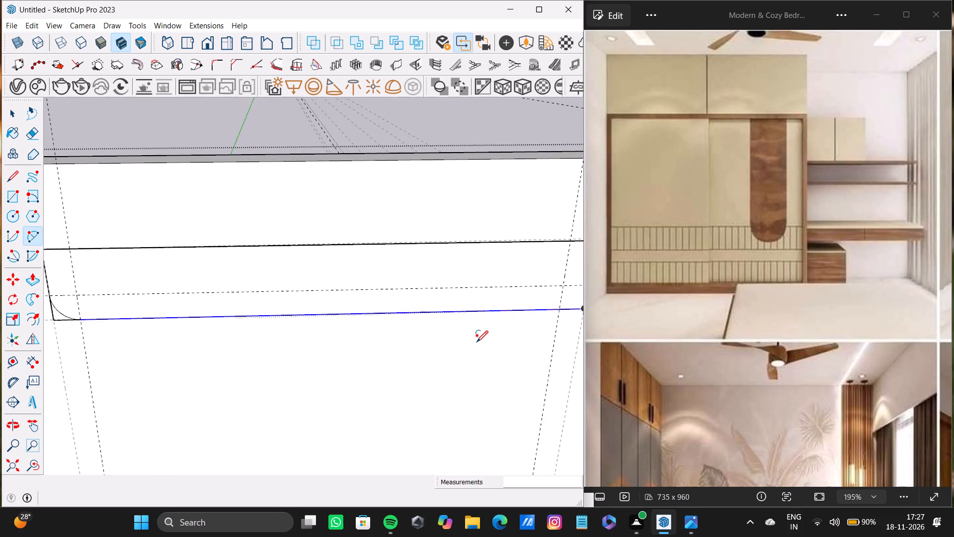
scroll(480, 342, "down", 4)
middle_click_drag(479, 340, 395, 353, "shift")
scroll(482, 341, "up", 8)
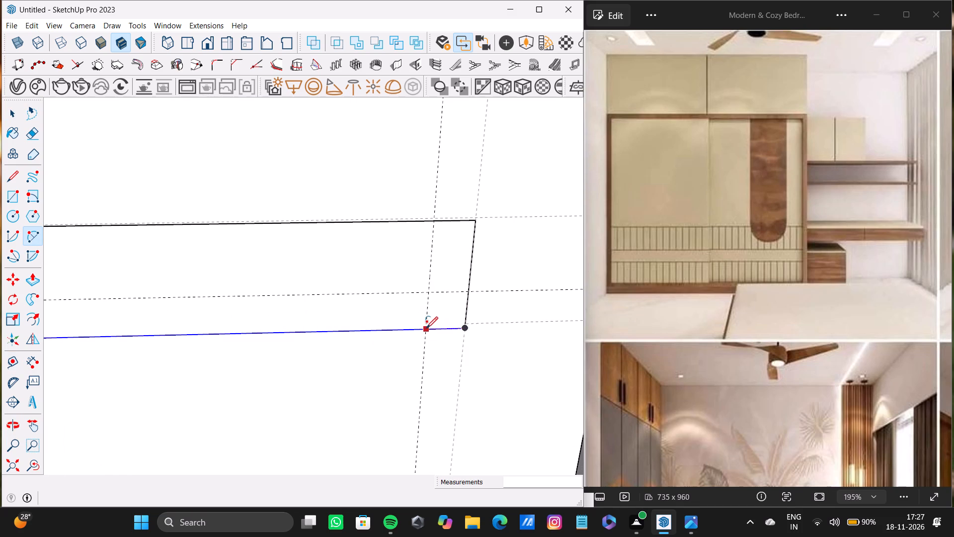
left_click_drag(425, 329, 431, 324)
left_click(466, 294)
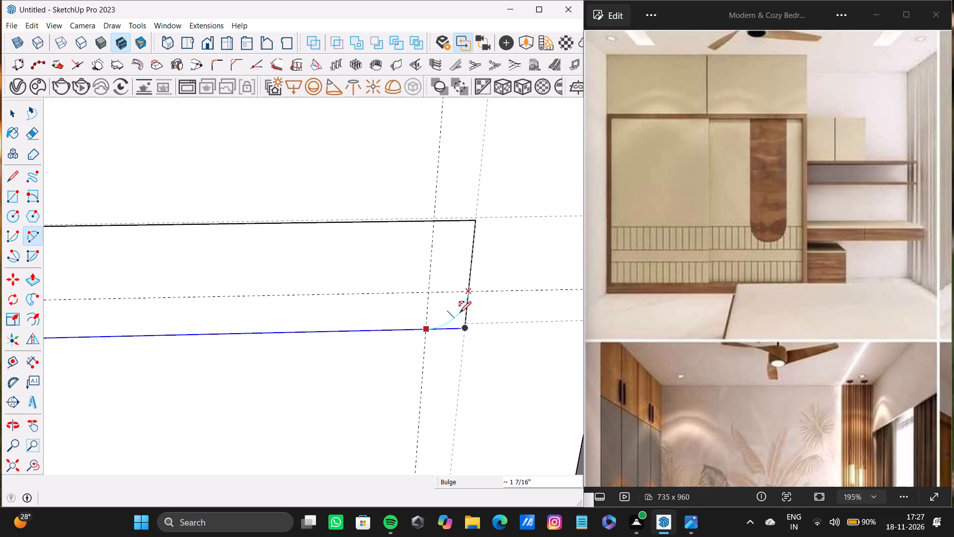
left_click(460, 313)
key("space")
Delete the two leftover straight edges outside the arc at the rectangle's lower-left corner.
left_click(466, 318)
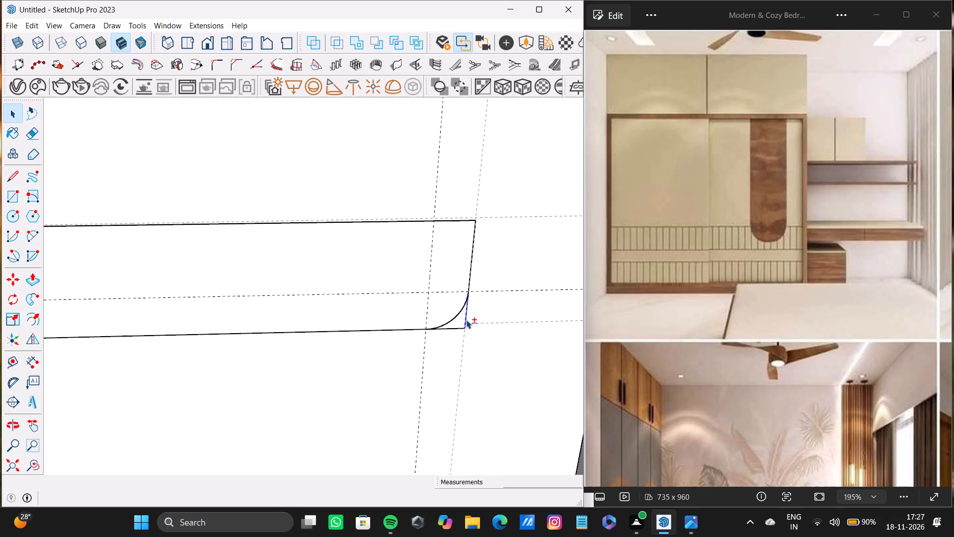
left_click(459, 330, "shift")
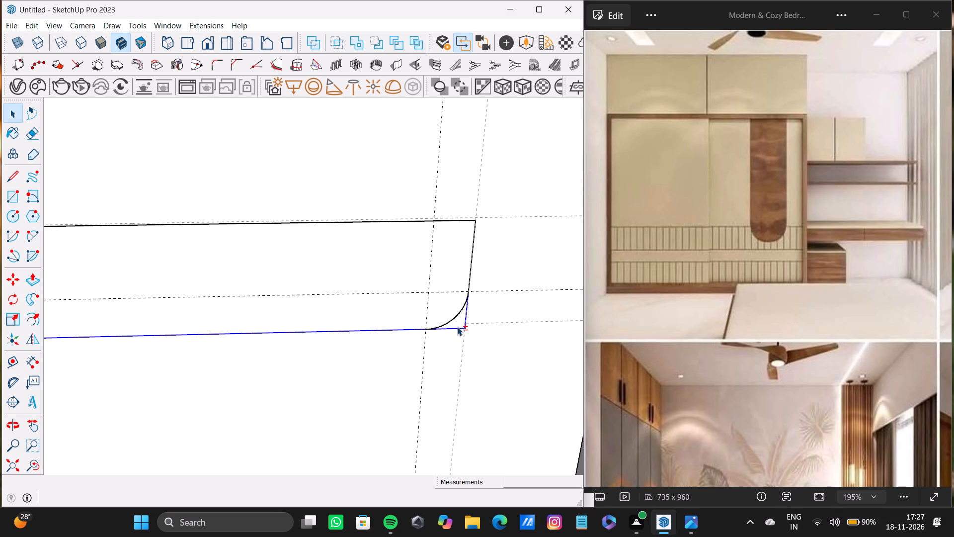
scroll(405, 315, "down", 8)
middle_click_drag(401, 315, 505, 316, "shift")
scroll(157, 342, "up", 2)
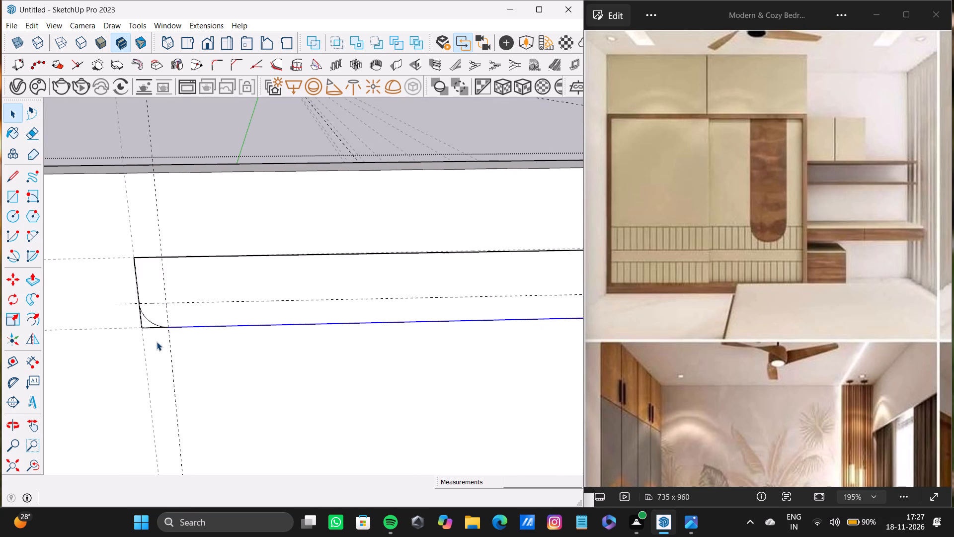
scroll(157, 342, "up", 14)
left_click(159, 328)
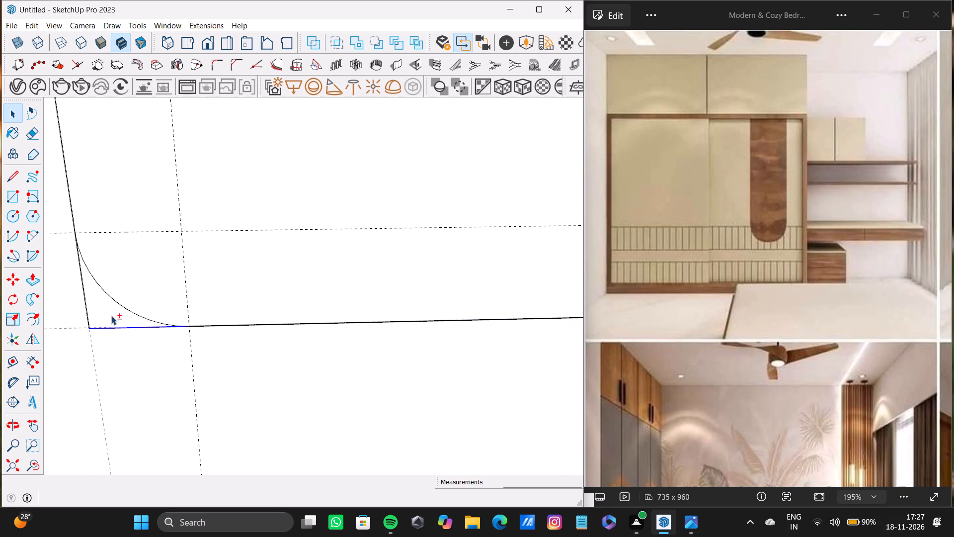
left_click(89, 318, "shift")
key("shift+Delete")
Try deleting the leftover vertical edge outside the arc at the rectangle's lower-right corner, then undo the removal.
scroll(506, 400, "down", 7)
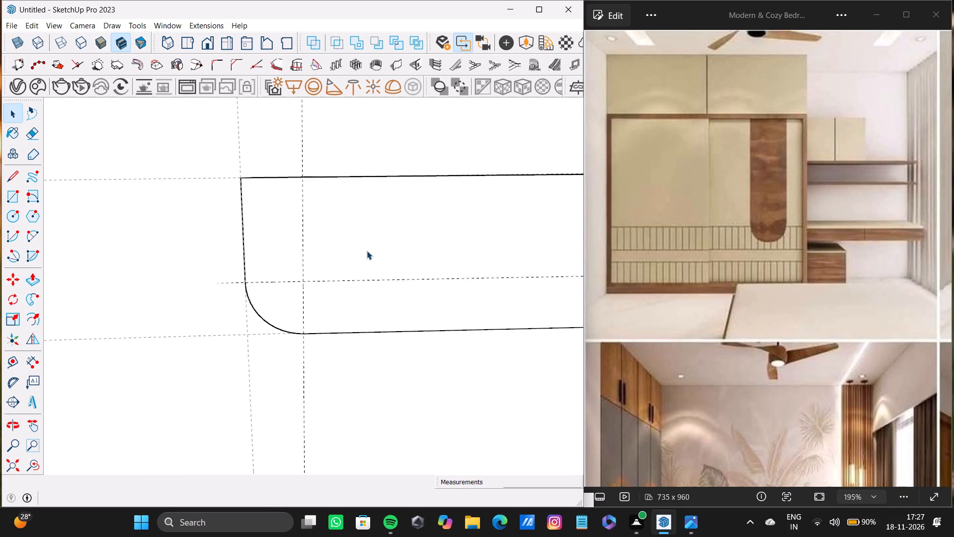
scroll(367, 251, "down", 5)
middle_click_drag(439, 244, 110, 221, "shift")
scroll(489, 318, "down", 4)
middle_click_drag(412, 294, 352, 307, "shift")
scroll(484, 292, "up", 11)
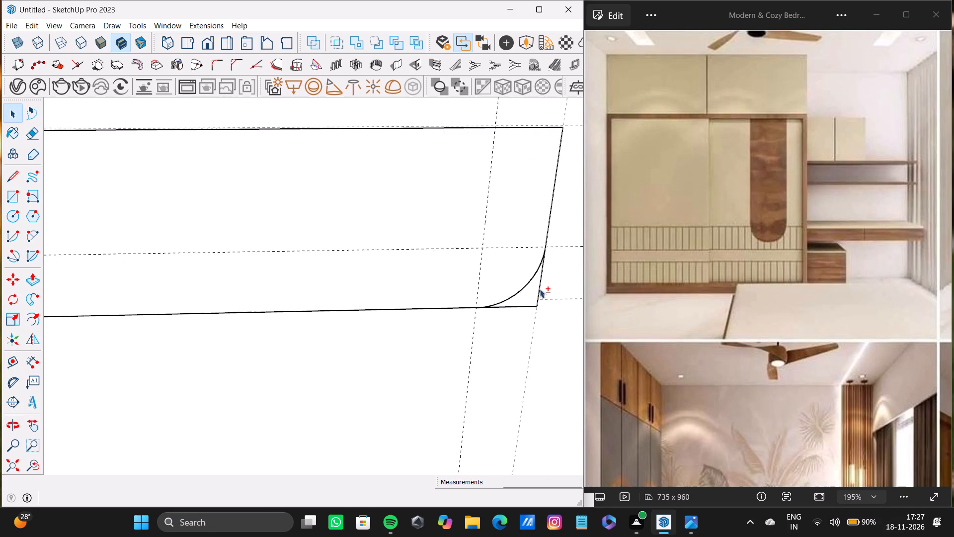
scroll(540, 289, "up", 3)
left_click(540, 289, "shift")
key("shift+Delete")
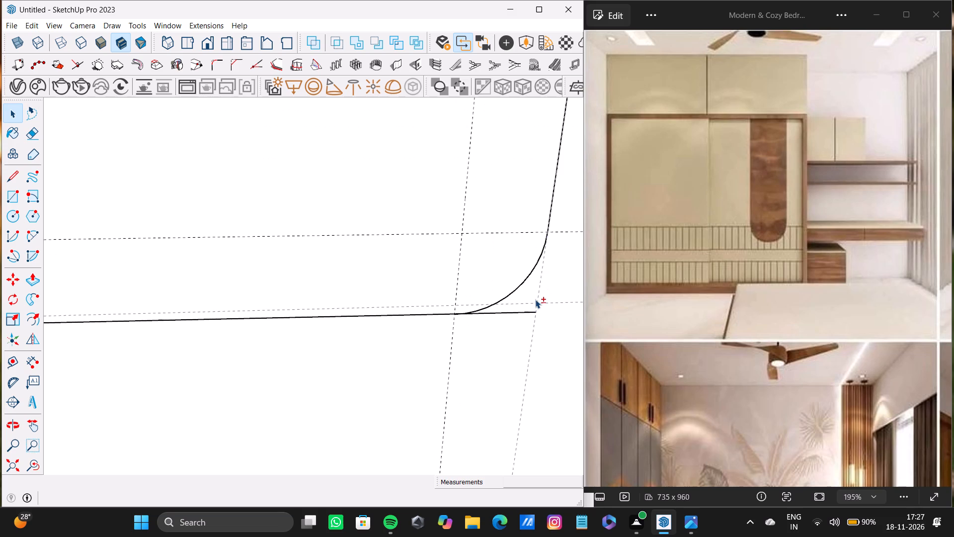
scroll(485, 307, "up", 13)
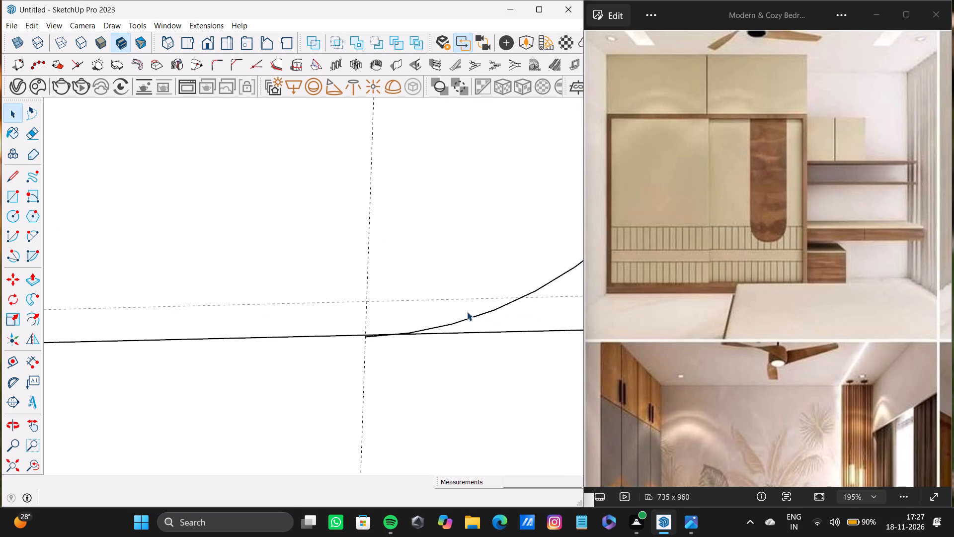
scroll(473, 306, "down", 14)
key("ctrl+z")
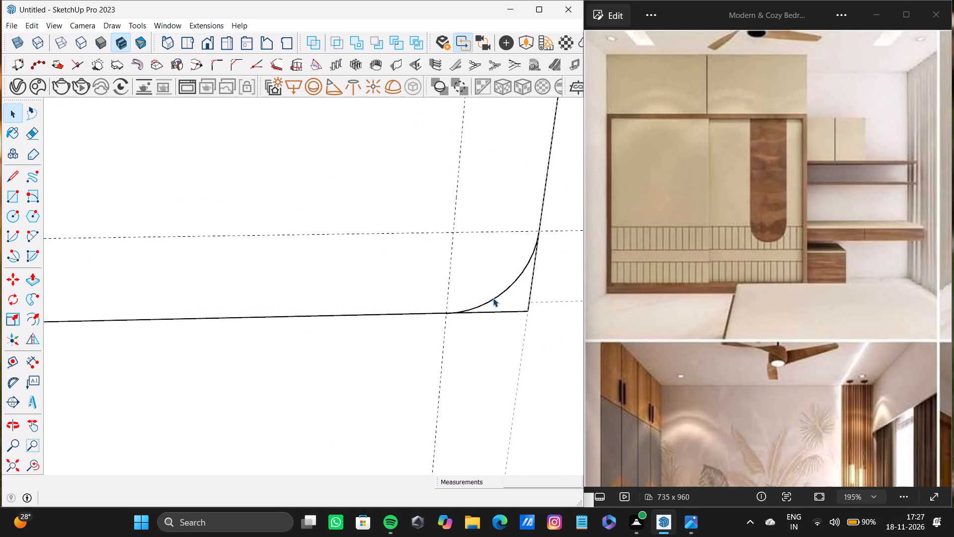
Delete the existing rounding arc at the rectangle's lower-right corner.
left_click(493, 298)
key("Delete")
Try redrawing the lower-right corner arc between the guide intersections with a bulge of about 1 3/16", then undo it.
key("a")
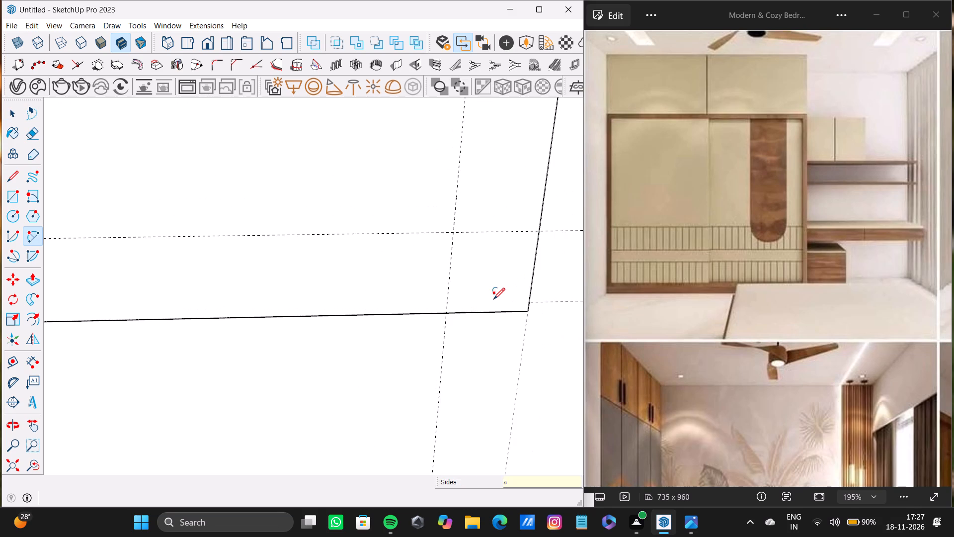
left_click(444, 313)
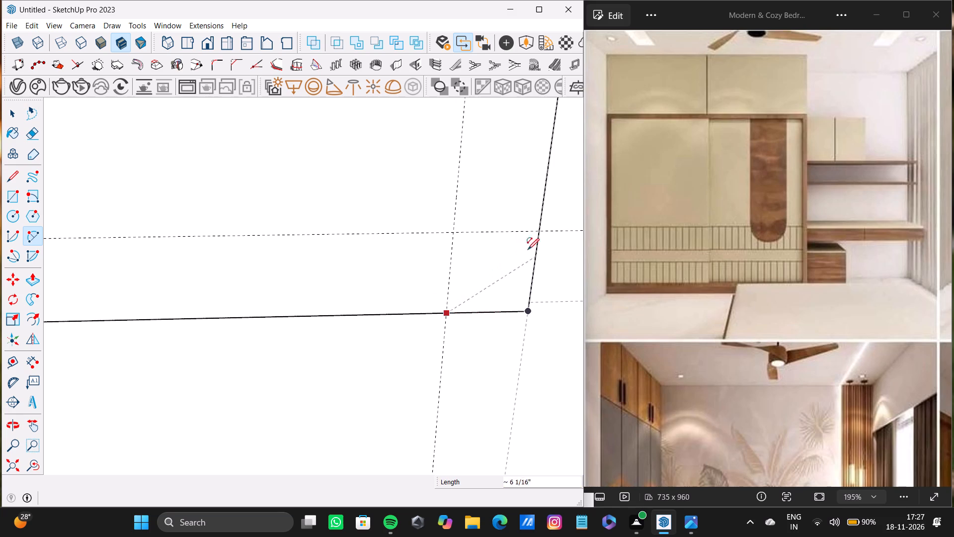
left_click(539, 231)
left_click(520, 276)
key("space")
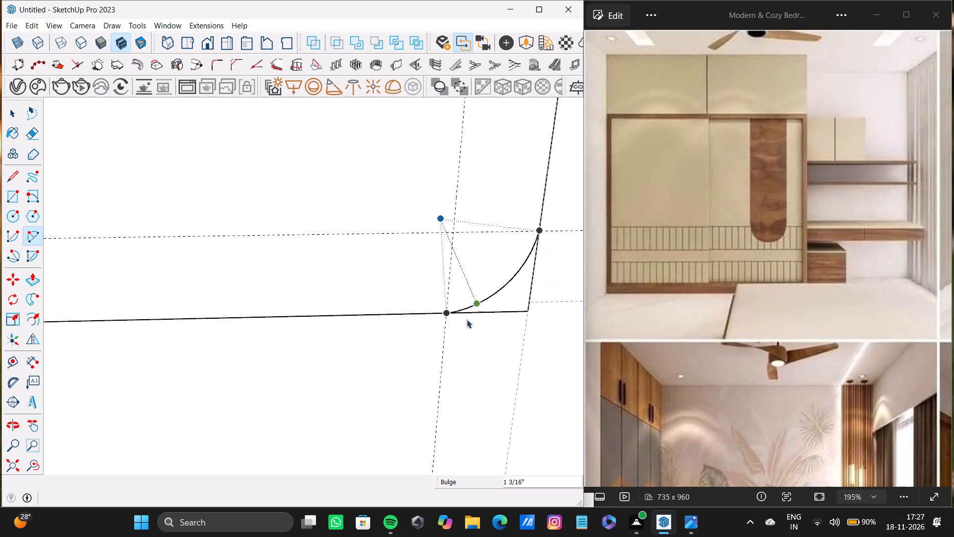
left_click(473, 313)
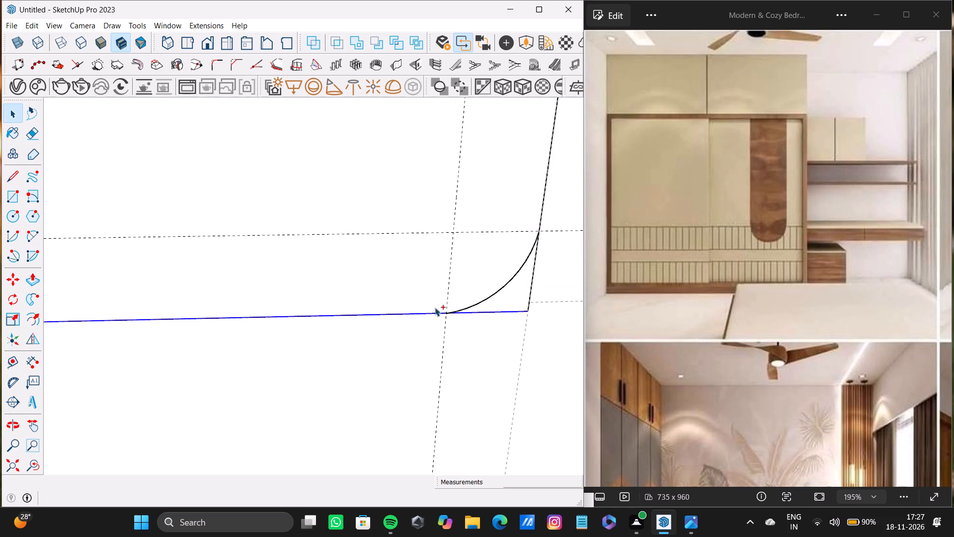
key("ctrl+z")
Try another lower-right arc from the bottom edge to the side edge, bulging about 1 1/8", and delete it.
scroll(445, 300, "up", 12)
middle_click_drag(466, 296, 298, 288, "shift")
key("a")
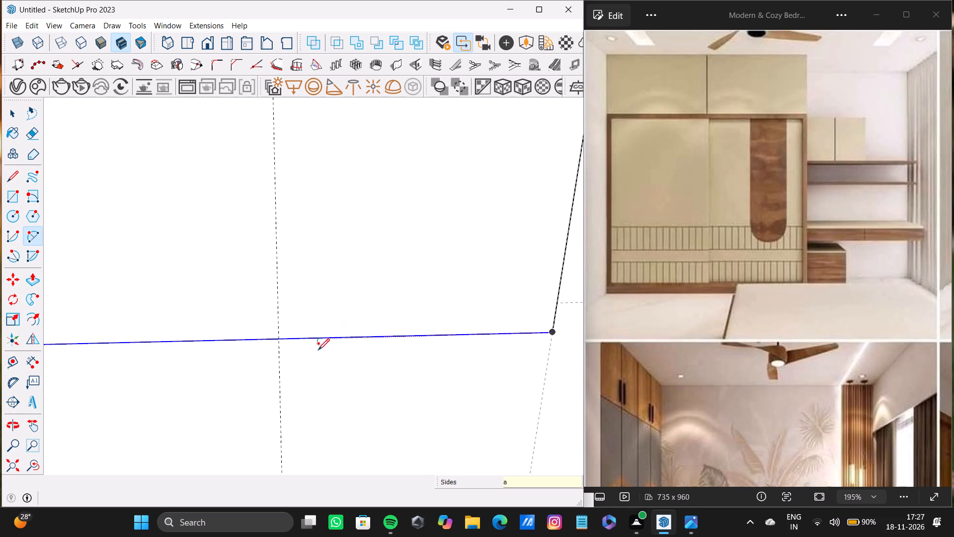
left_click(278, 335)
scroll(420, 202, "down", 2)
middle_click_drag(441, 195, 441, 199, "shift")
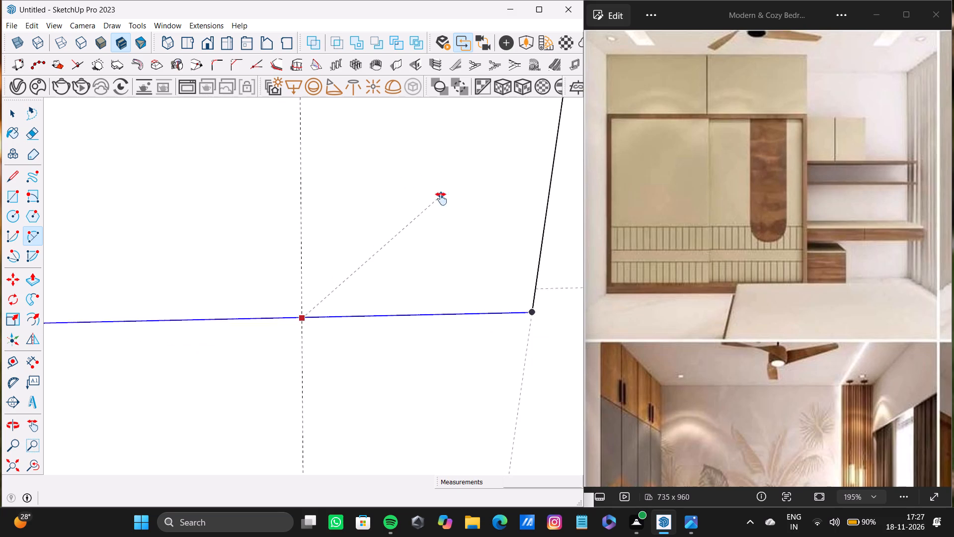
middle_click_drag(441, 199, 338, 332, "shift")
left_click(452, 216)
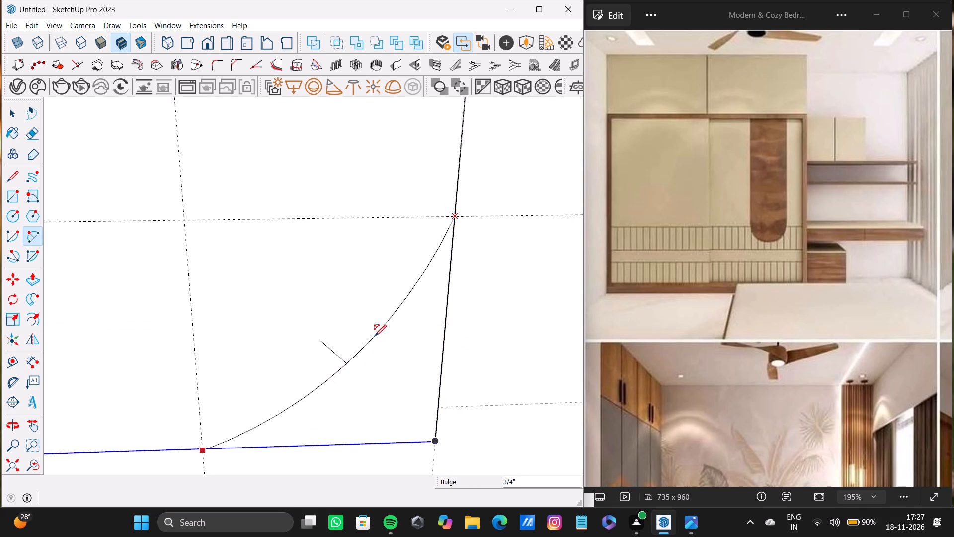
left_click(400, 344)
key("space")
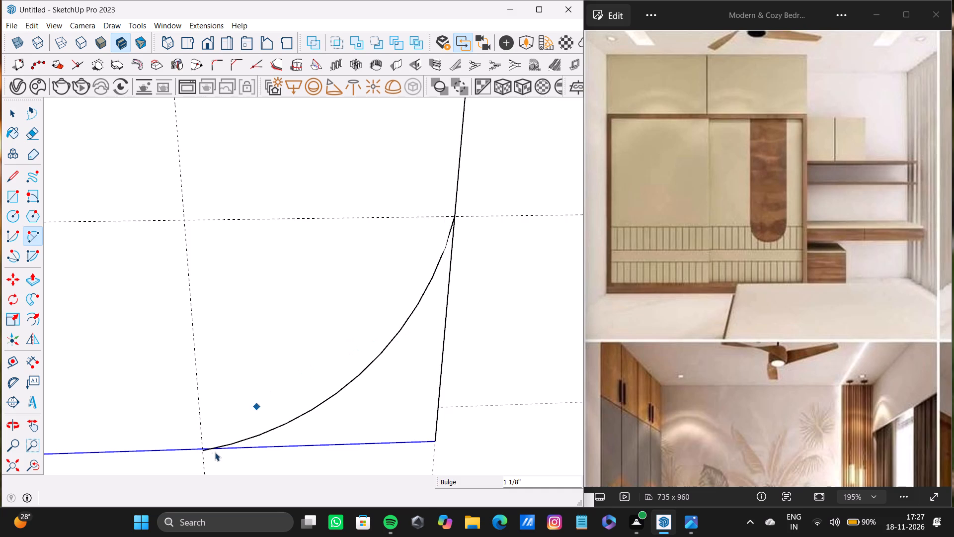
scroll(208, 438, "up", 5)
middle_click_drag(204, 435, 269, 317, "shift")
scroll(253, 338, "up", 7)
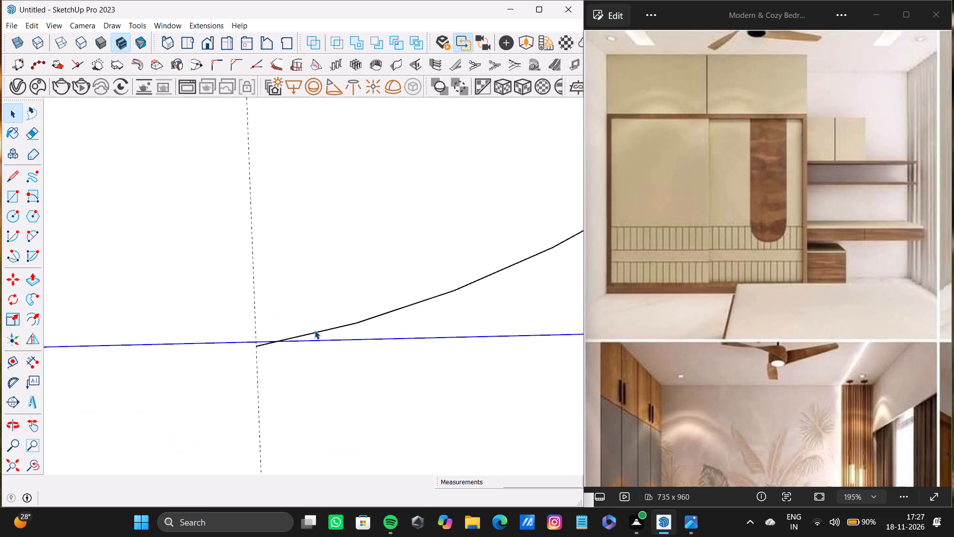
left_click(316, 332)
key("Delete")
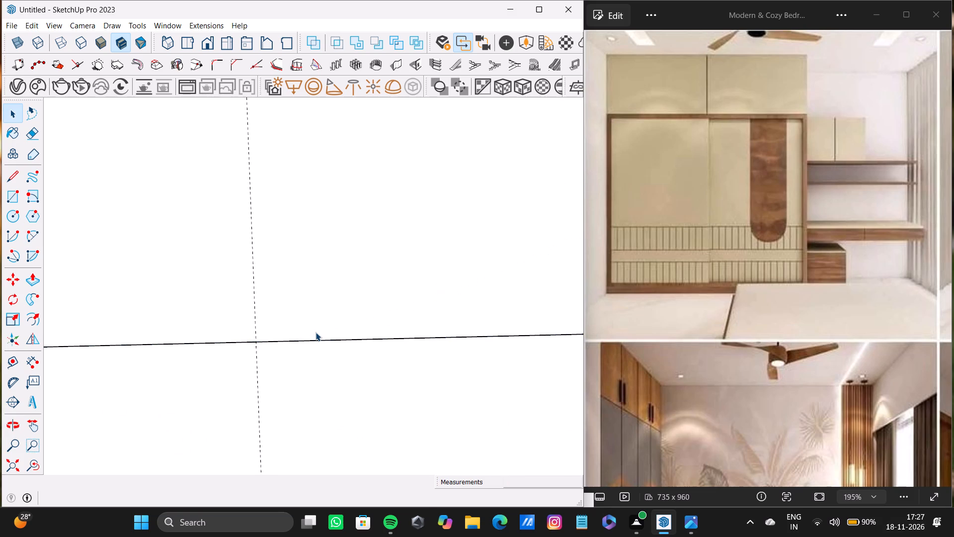
Draw the lower-right rounding arc from the side edge's guide intersection to the bottom edge's guide intersection, with a radius of about 5 5/8".
scroll(316, 337, "up", 4)
scroll(308, 314, "down", 5)
scroll(308, 311, "up", 1)
middle_click_drag(308, 311, 321, 496)
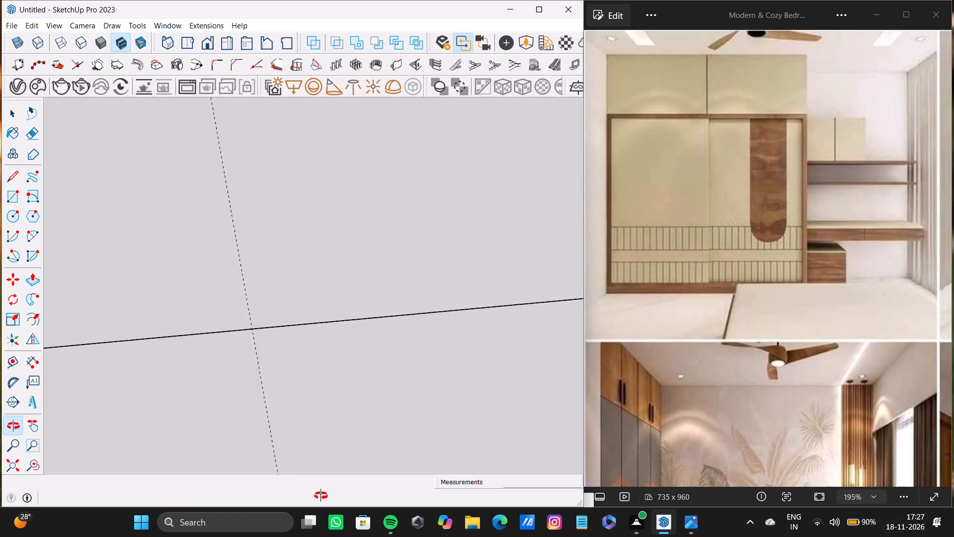
middle_click_drag(321, 496, 571, 536)
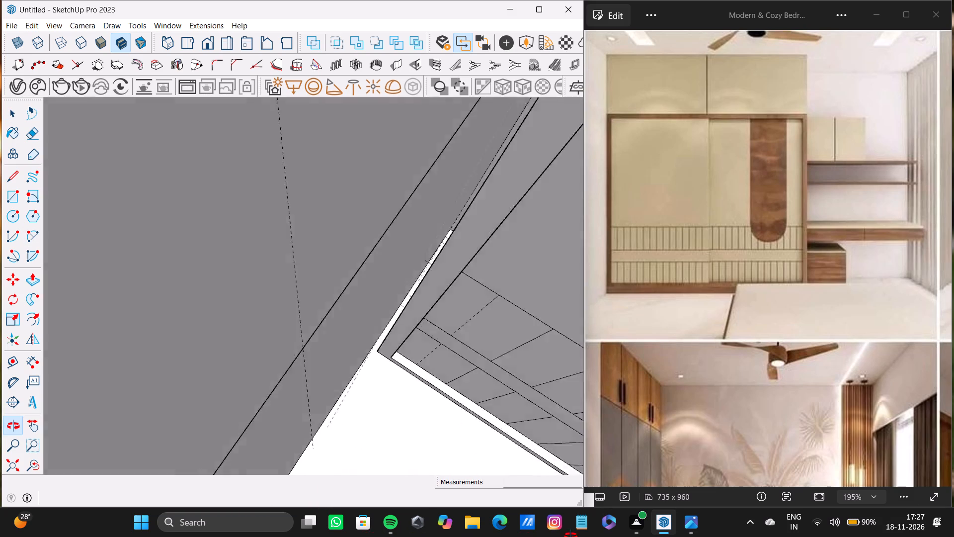
middle_click_drag(571, 536, 291, 351)
scroll(291, 351, "down", 19)
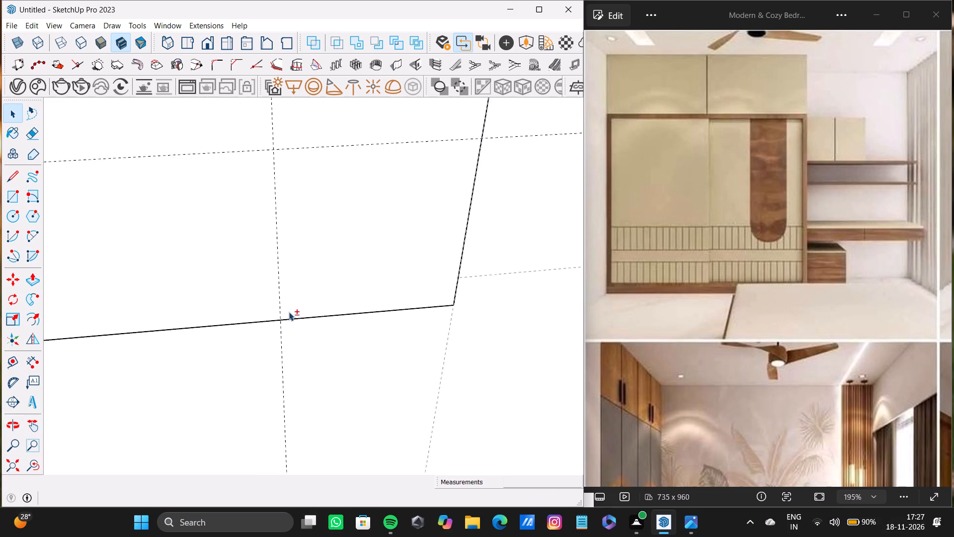
scroll(289, 312, "down", 2)
key("a")
left_click(415, 199)
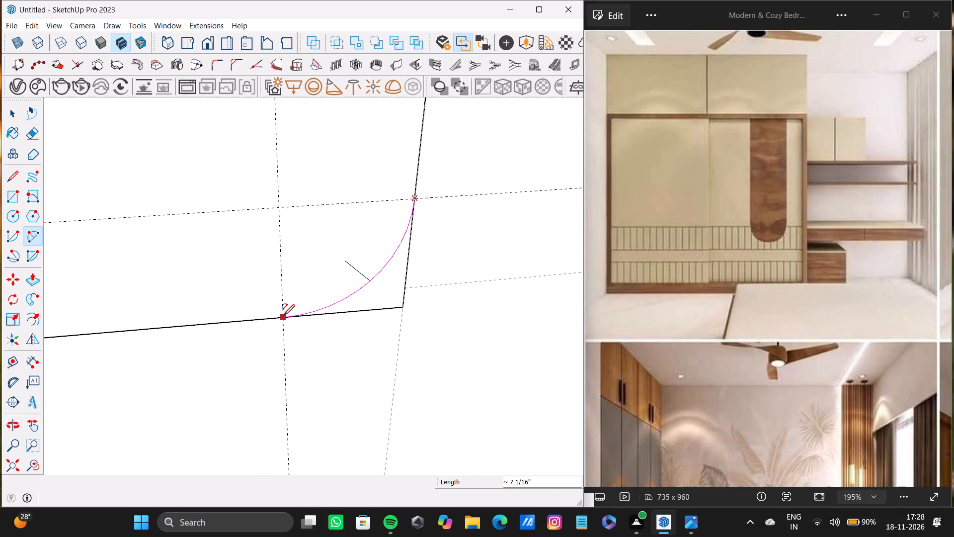
scroll(282, 312, "up", 7)
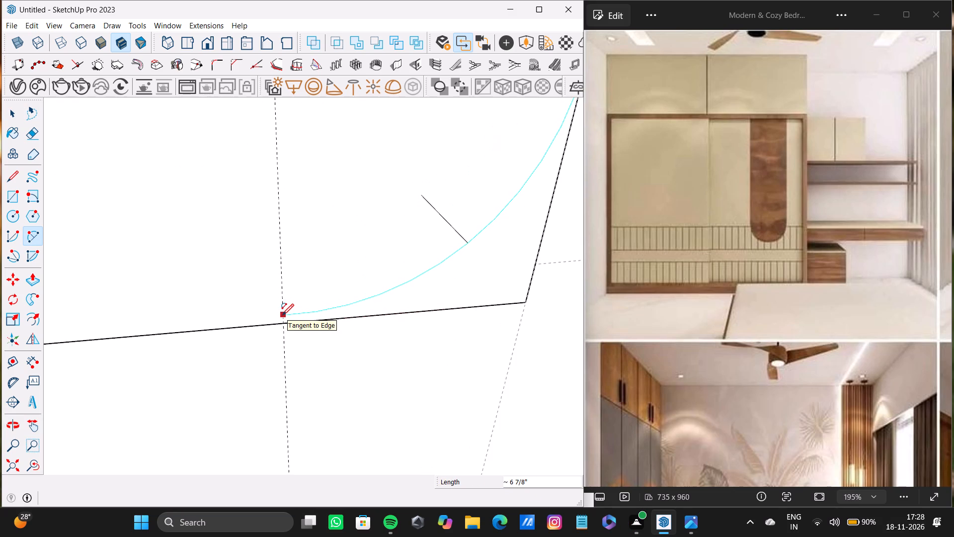
scroll(283, 321, "up", 14)
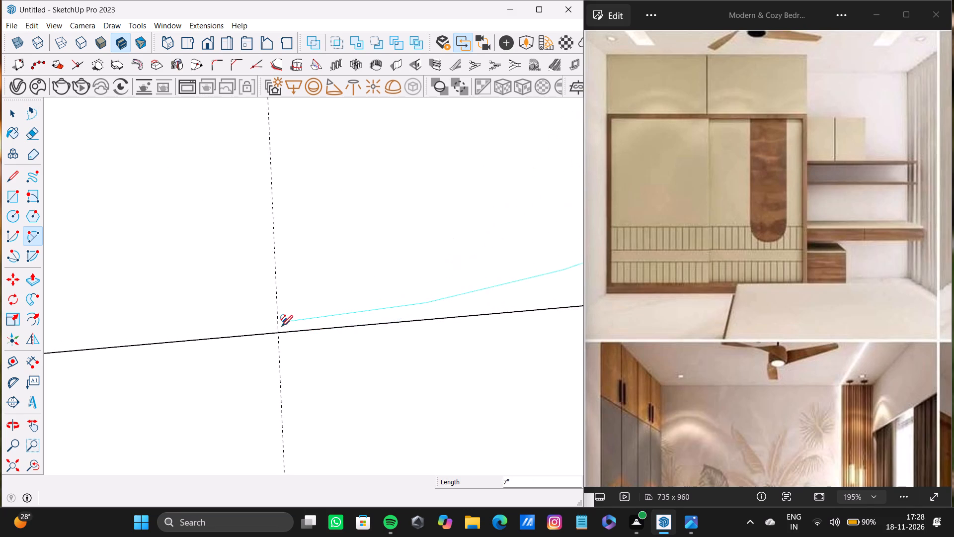
scroll(281, 327, "up", 4)
left_click(280, 335)
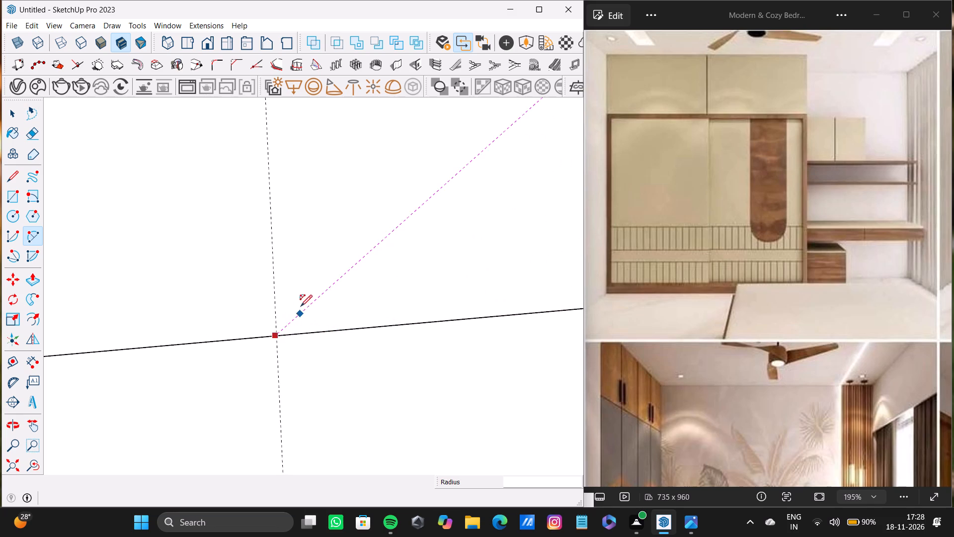
scroll(366, 214, "down", 20)
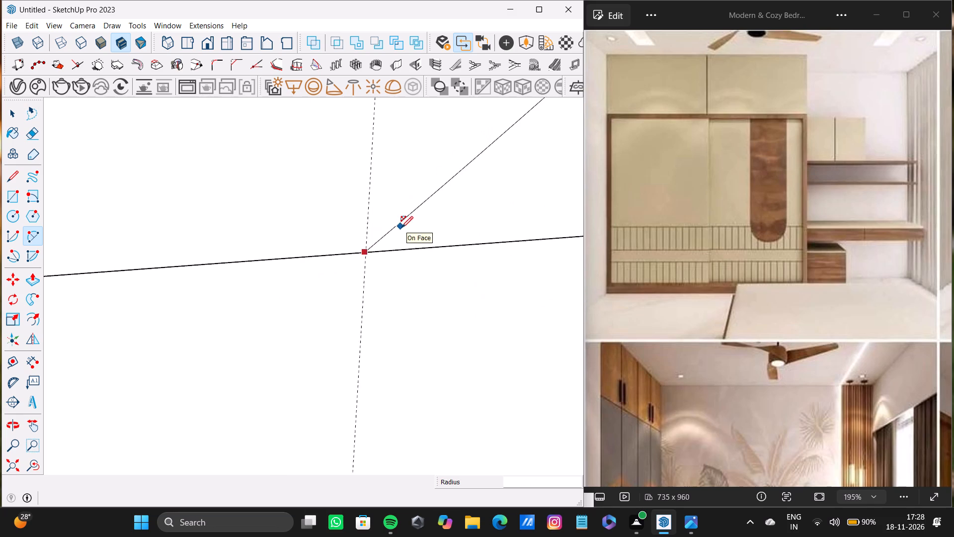
scroll(401, 228, "down", 13)
middle_click_drag(411, 222, 328, 235, "shift")
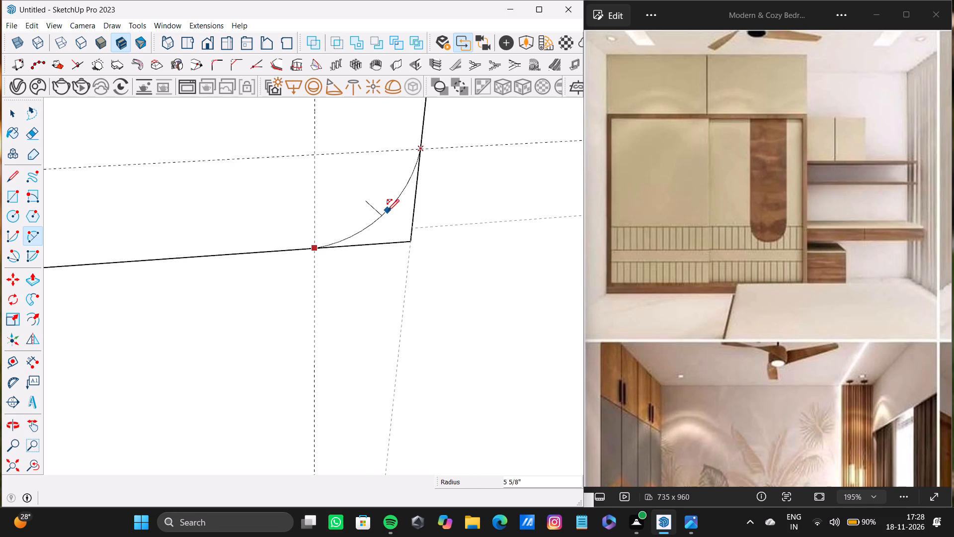
left_click(386, 215)
key("space")
Select the leftover bottom edge segment outside the arc at the rectangle's lower-right corner.
left_click(367, 246)
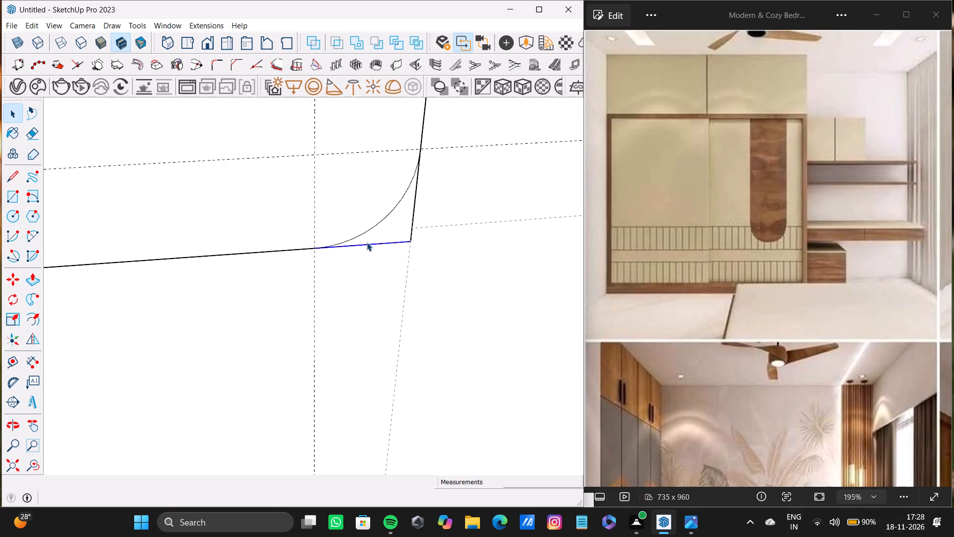
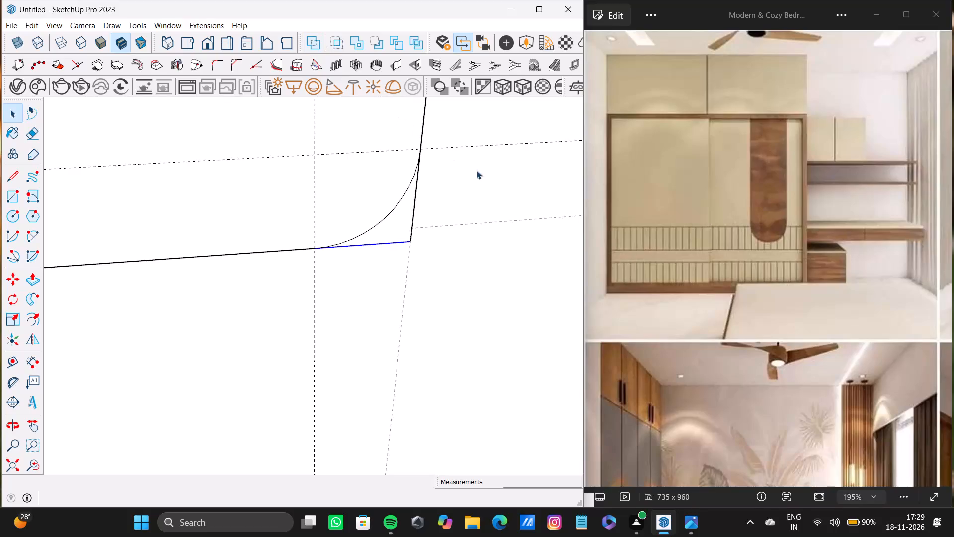
Delete the two straight edges outside the arc at the wall strip's lower corner, leaving that corner rounded.
left_click(413, 212, "shift")
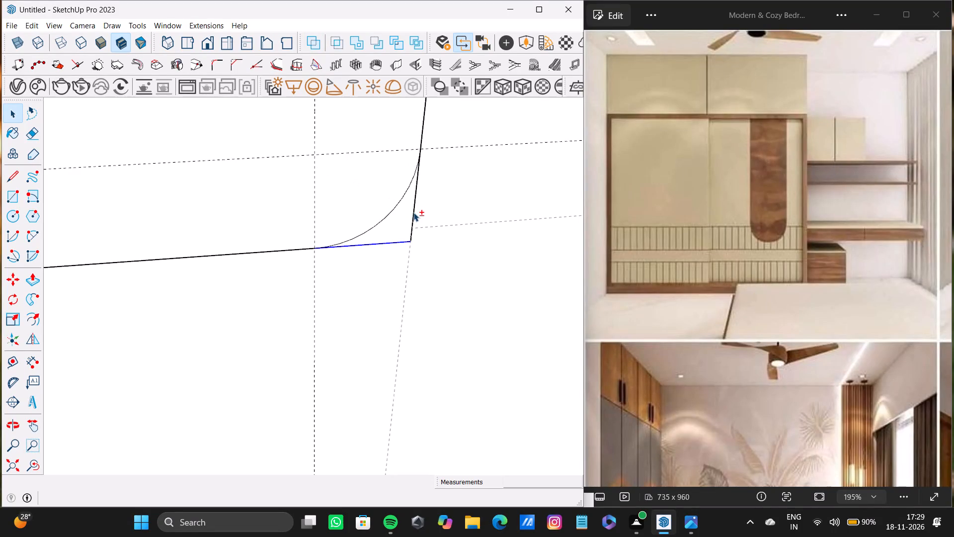
left_click(413, 214, "shift")
scroll(416, 229, "down", 4)
middle_click_drag(420, 229, 392, 229)
scroll(452, 237, "up", 5)
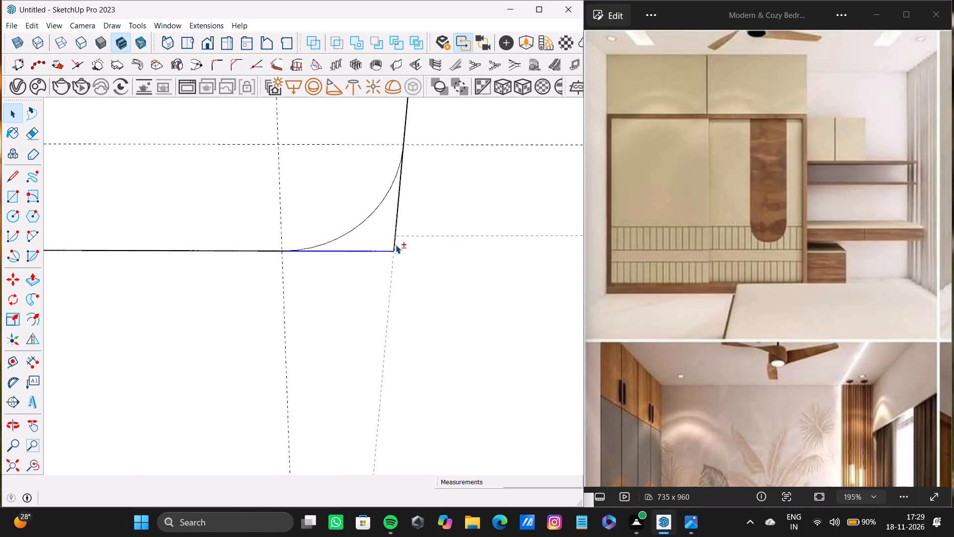
scroll(396, 245, "up", 10)
left_click(395, 239, "shift")
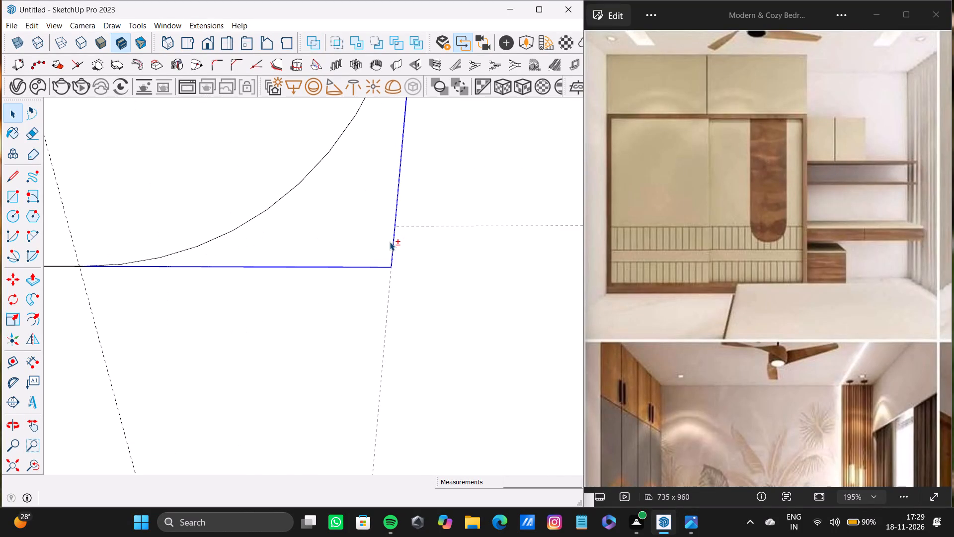
key("shift+Delete")
Extrude the strip with rounded lower corners near the top of the wall outward by 7".
left_click(13, 467)
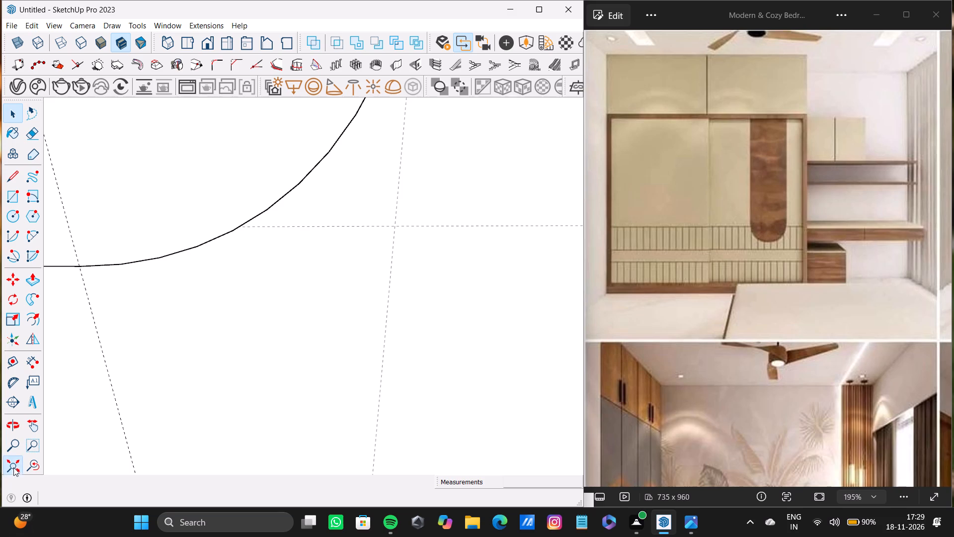
scroll(298, 123, "down", 5)
middle_click_drag(296, 142, 300, 263, "shift")
scroll(301, 260, "up", 12)
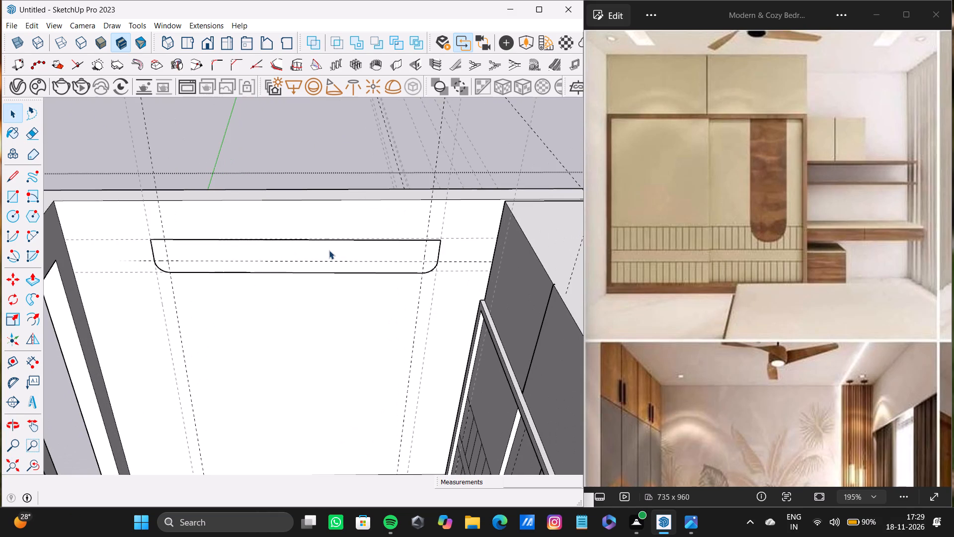
left_click(329, 250)
key("p")
left_click_drag(330, 250, 334, 257)
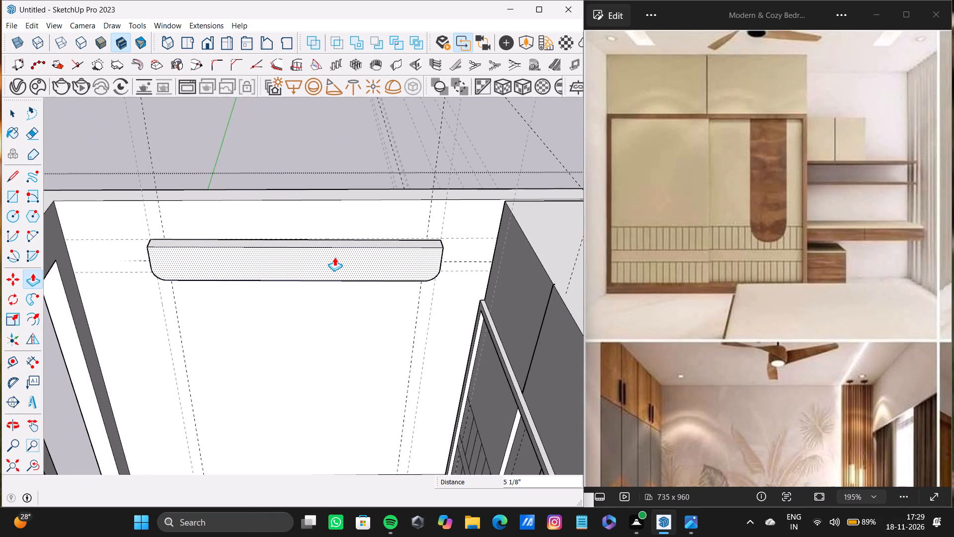
left_click_drag(334, 257, 338, 261)
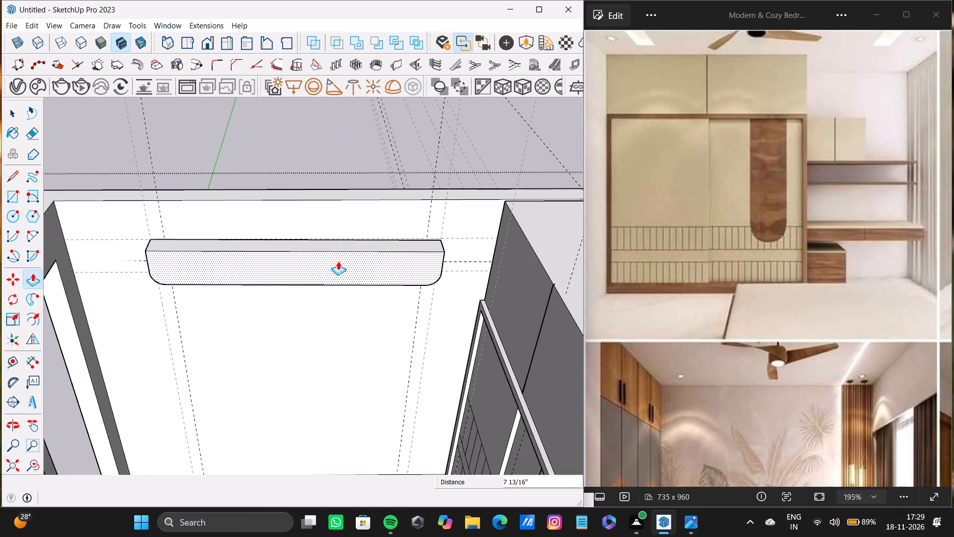
left_click_drag(338, 261, 341, 268)
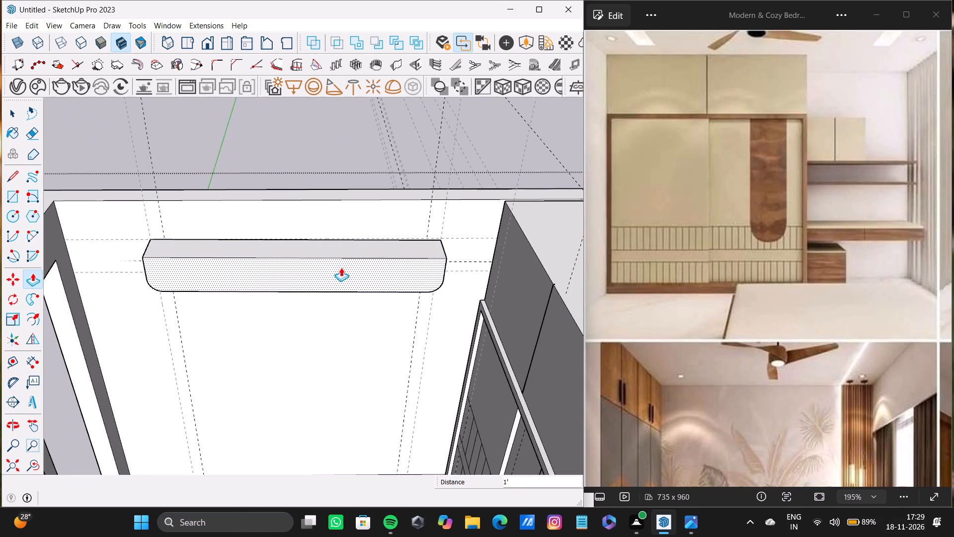
left_click_drag(341, 268, 340, 260)
Offset the outline of the extruded box's narrow underside inward to form a thin border.
middle_click_drag(321, 300, 254, 218)
scroll(319, 310, "up", 5)
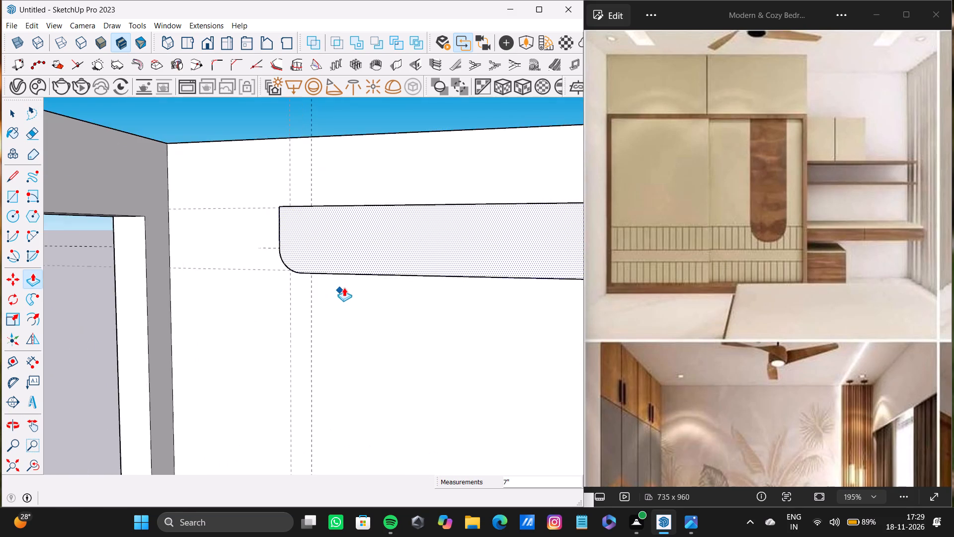
scroll(344, 287, "up", 3)
middle_click_drag(344, 287, 336, 267, "shift")
middle_click_drag(327, 252, 55, 118, "shift")
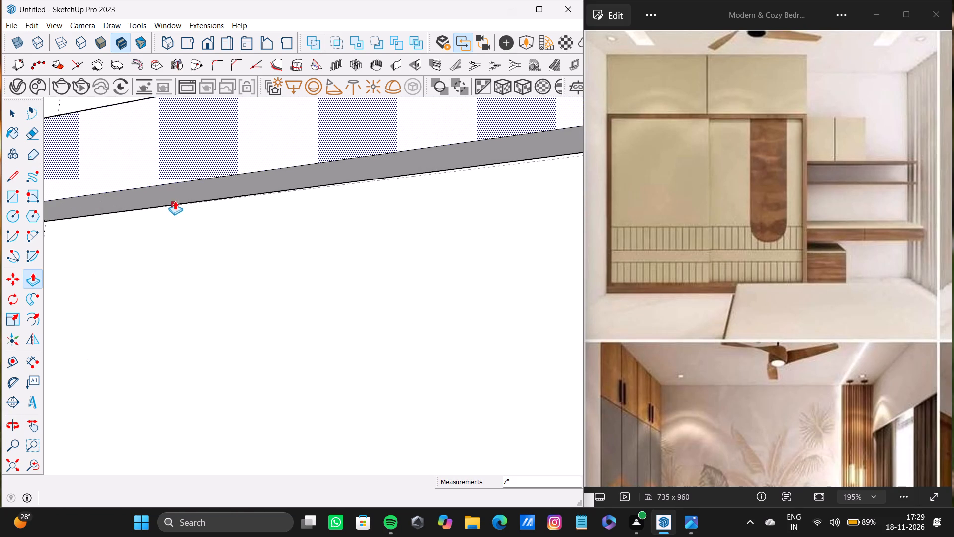
key("space")
left_click(182, 193)
key("f")
left_click(183, 188)
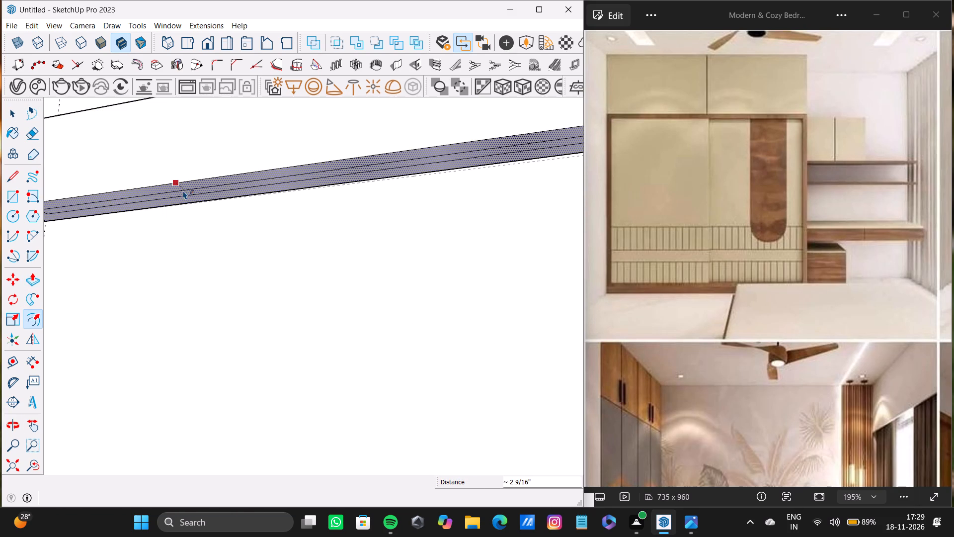
Push the inner face of the box's underside upward to form a recess inside the border.
key("space")
left_click(207, 193)
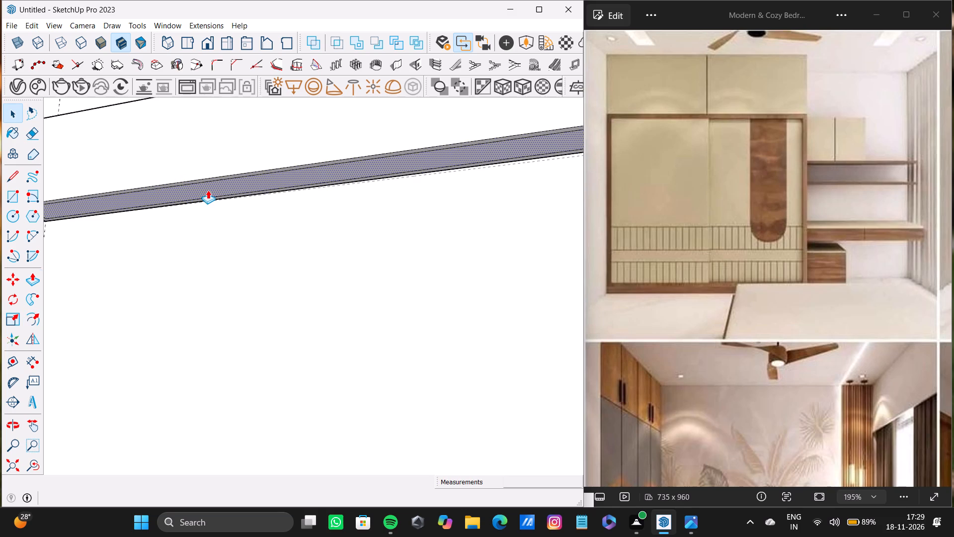
key("p")
left_click_drag(208, 190, 207, 177)
key("space")
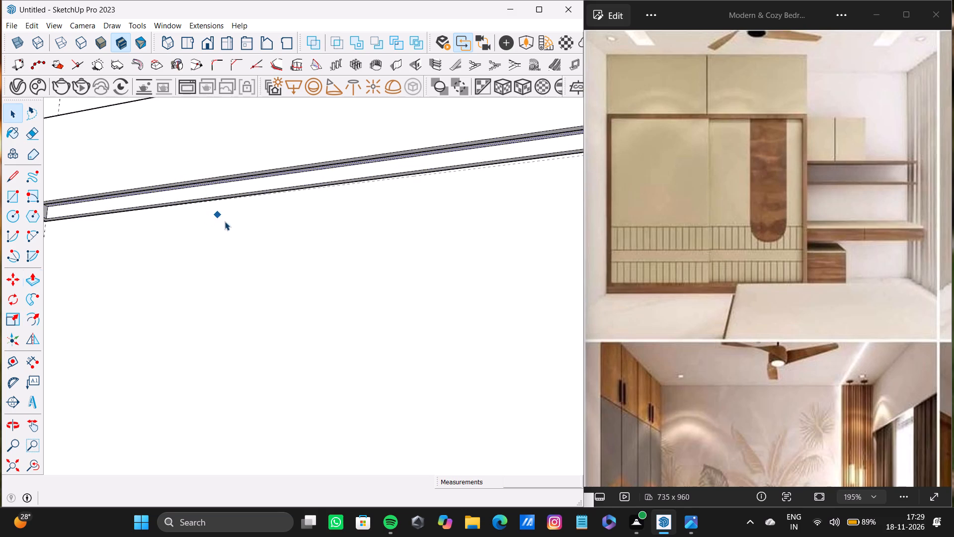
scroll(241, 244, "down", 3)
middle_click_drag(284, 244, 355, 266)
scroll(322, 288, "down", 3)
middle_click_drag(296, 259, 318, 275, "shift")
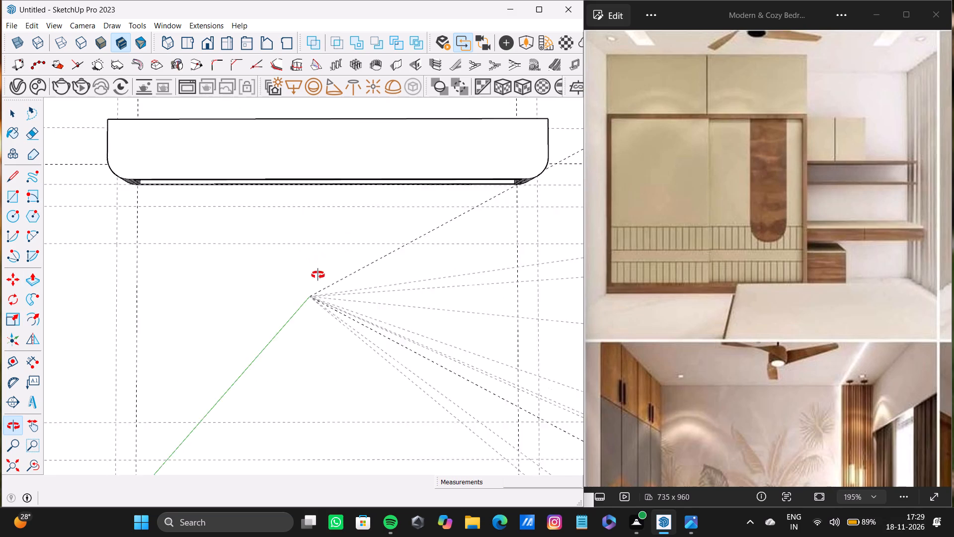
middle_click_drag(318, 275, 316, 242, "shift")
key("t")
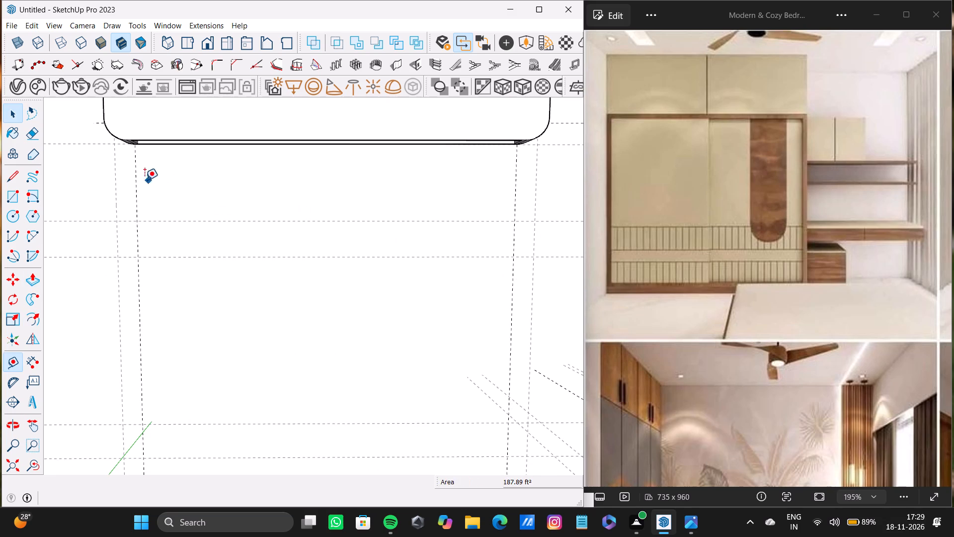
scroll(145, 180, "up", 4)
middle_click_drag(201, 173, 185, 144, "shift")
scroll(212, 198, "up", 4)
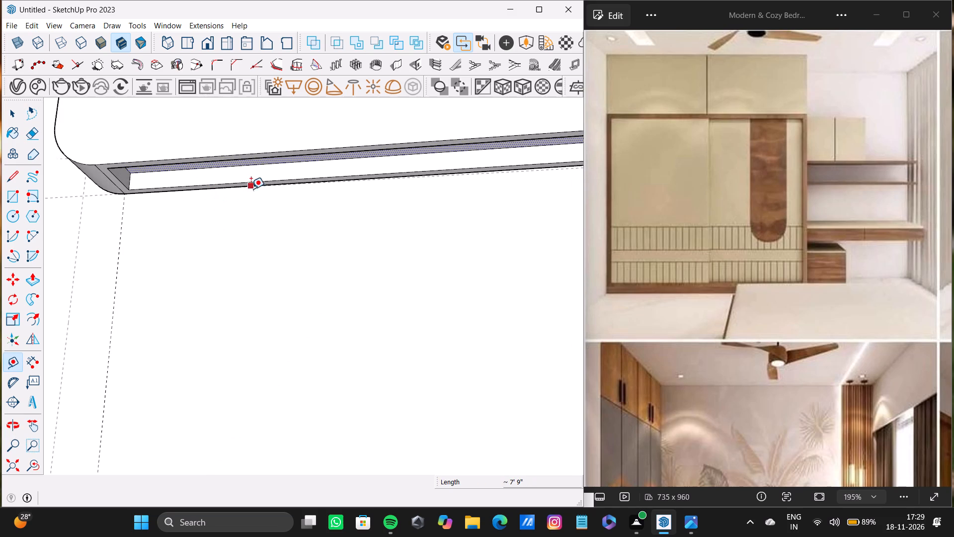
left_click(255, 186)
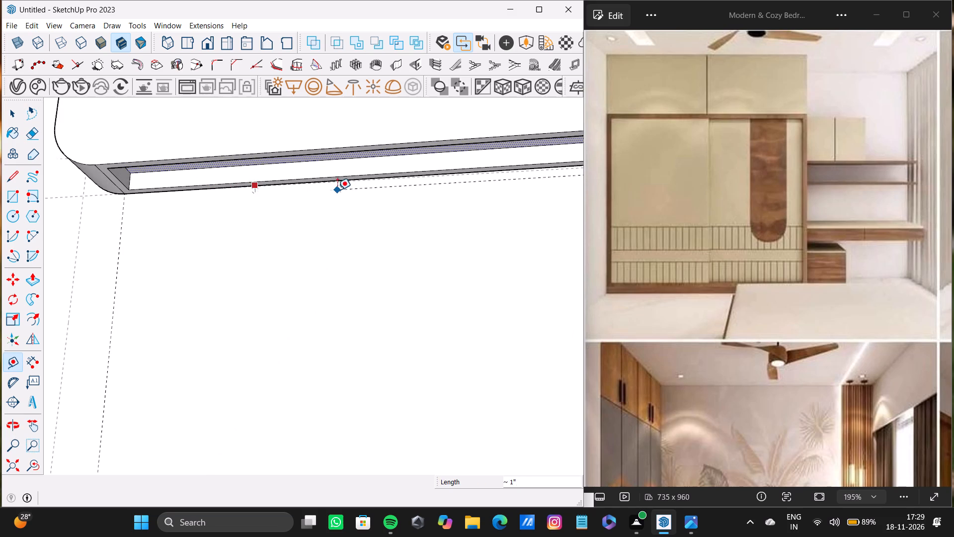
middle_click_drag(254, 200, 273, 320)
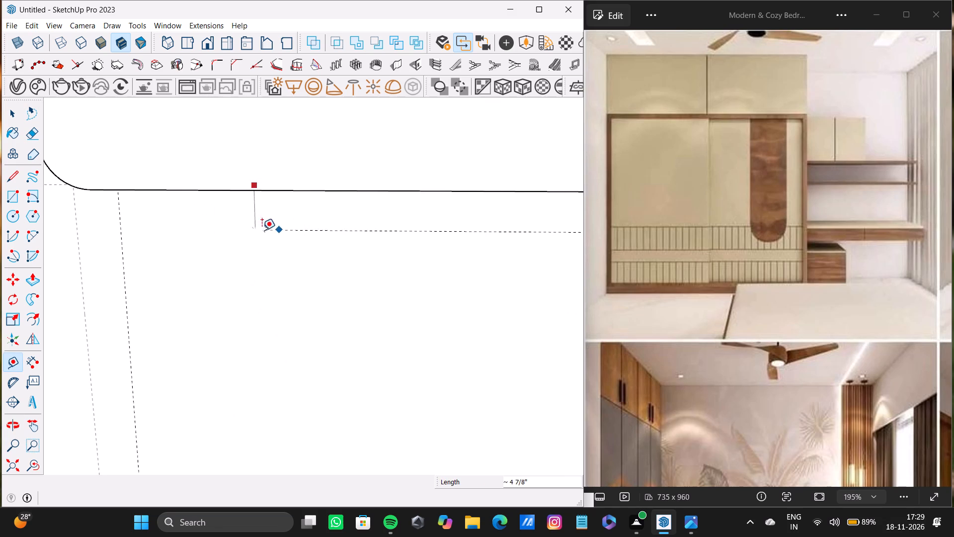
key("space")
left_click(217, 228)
Place a guide line on the wall parallel to the box's lower back edge, slightly below it.
scroll(215, 229, "down", 4)
middle_click_drag(224, 244, 265, 137)
key("t")
scroll(295, 213, "up", 12)
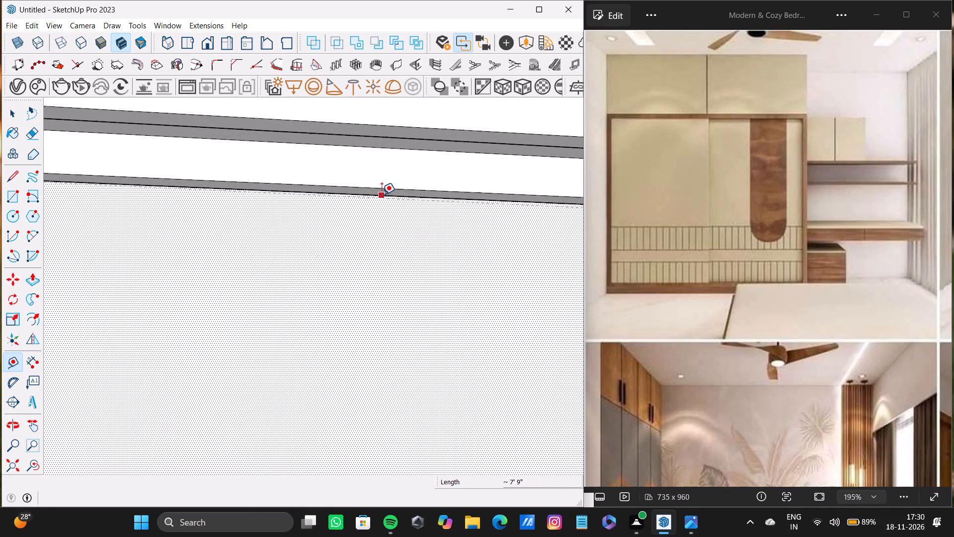
left_click(382, 194)
left_click(395, 231)
Draw a rectangle about 7' 10" wide and 9' 2" high on the wall, from the guide below the box to just above the floor.
scroll(323, 235, "down", 20)
scroll(323, 235, "down", 5)
middle_click_drag(384, 270, 322, 373)
scroll(289, 198, "down", 4)
middle_click_drag(487, 203, 419, 341, "shift")
scroll(256, 237, "up", 13)
middle_click_drag(253, 248, 286, 207)
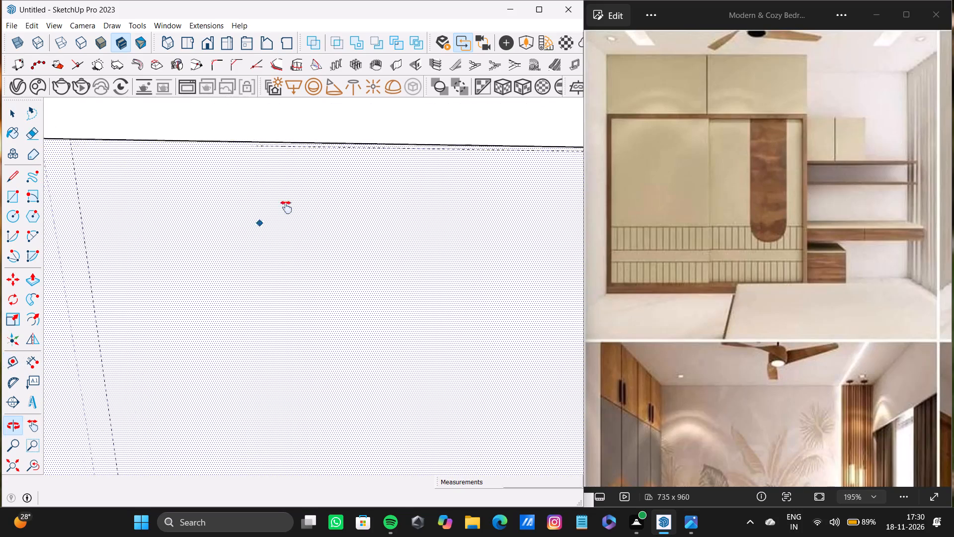
middle_click_drag(286, 207, 80, 145)
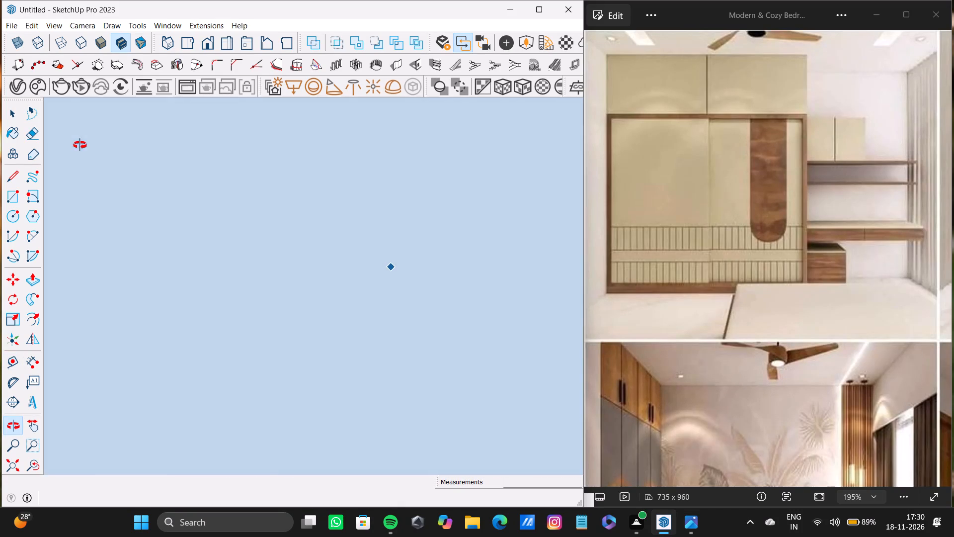
middle_click_drag(80, 145, 382, 170)
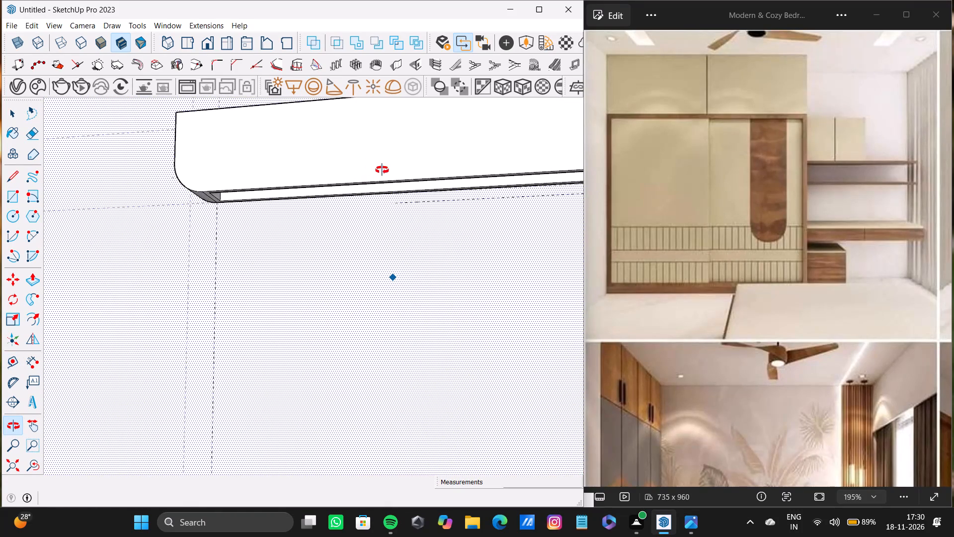
middle_click_drag(382, 170, 325, 153)
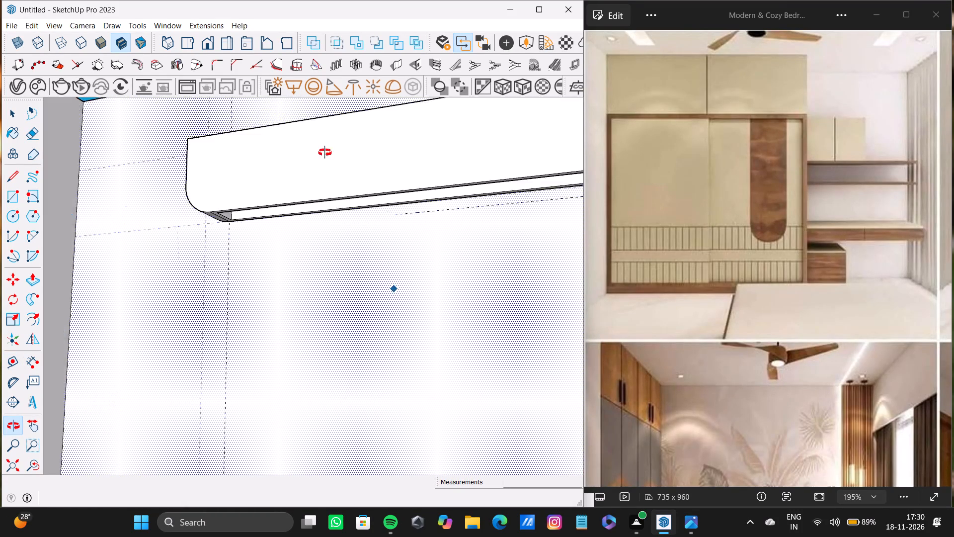
middle_click_drag(325, 153, 226, 213)
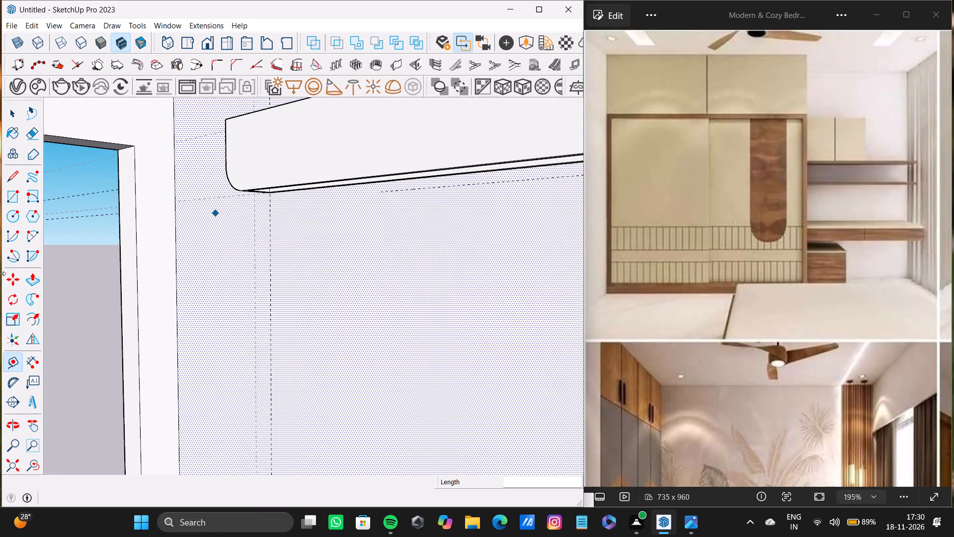
left_click(10, 467)
middle_click_drag(232, 342, 464, 317)
scroll(185, 179, "up", 2)
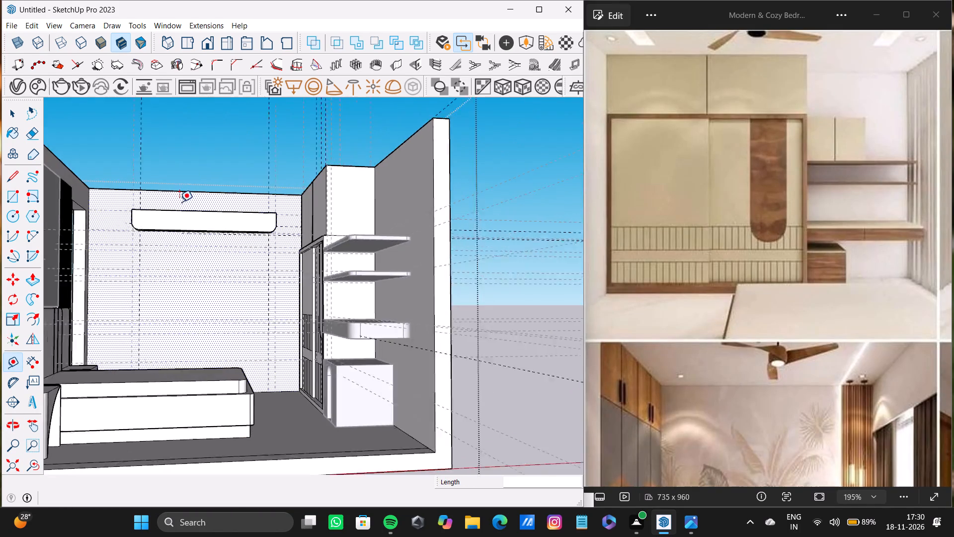
scroll(179, 202, "up", 9)
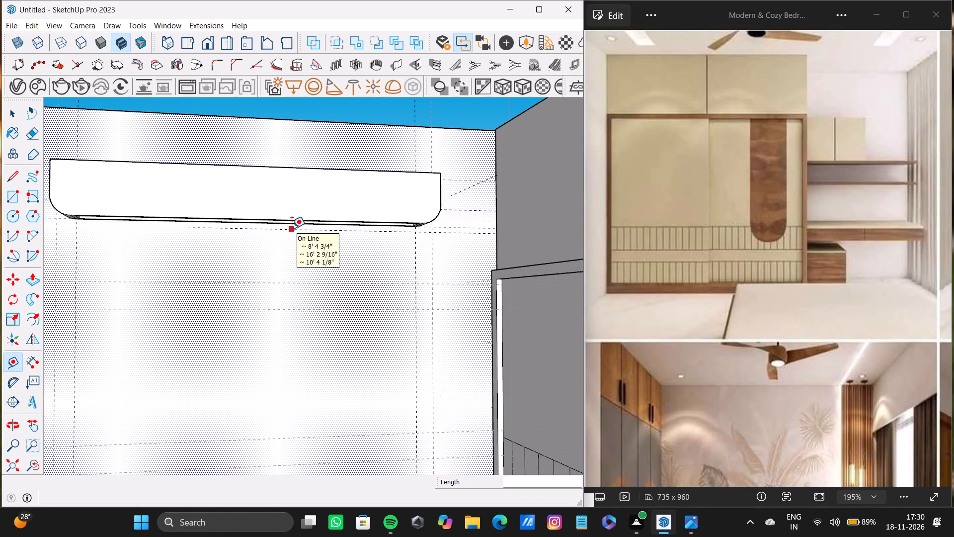
key("r")
scroll(19, 227, "up", 4)
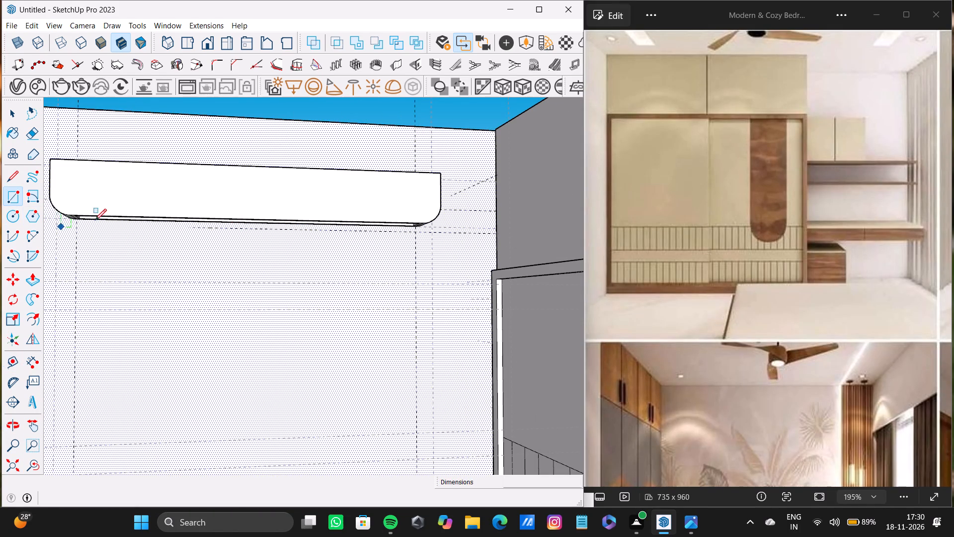
left_click(73, 228)
scroll(305, 359, "down", 1)
middle_click_drag(307, 377, 303, 256)
middle_click_drag(390, 398, 390, 341, "shift")
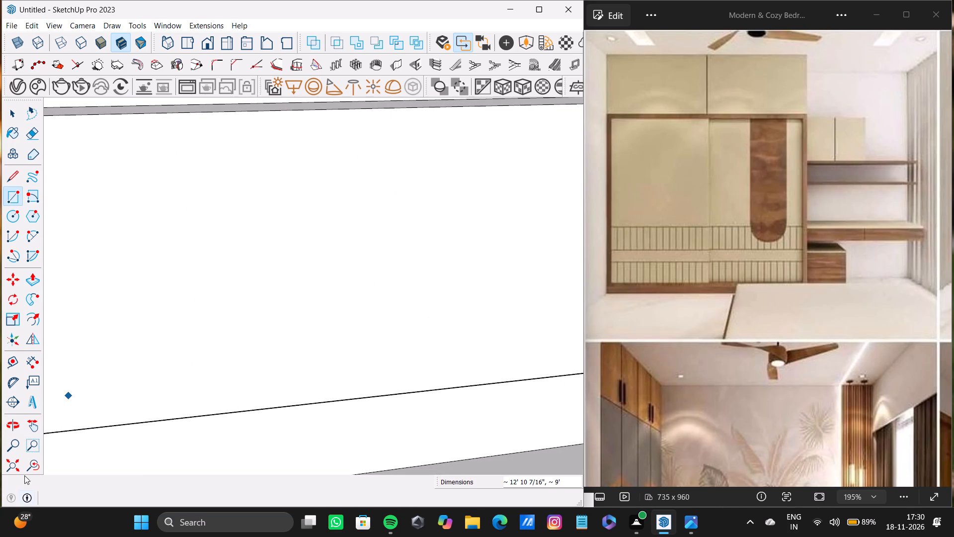
left_click(13, 464)
middle_click_drag(328, 189, 325, 291)
scroll(318, 322, "up", 8)
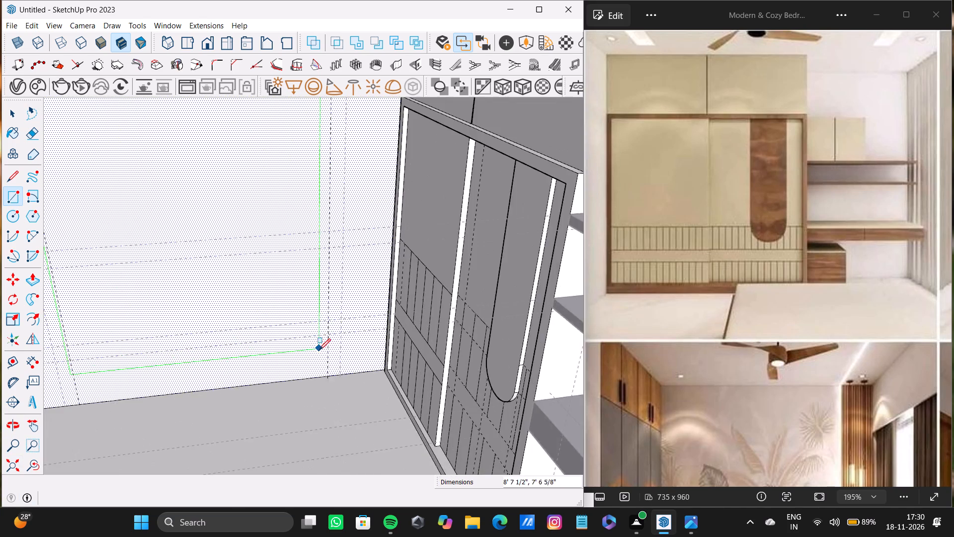
scroll(319, 350, "up", 2)
left_click(328, 369)
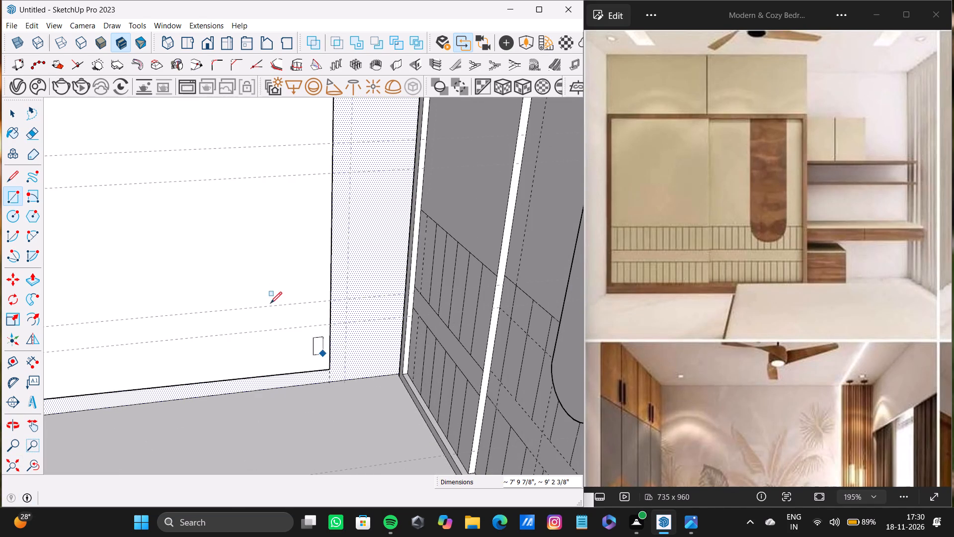
Push the rectangle below the box back through the thickness of the wall.
key("space")
left_click(284, 269)
scroll(319, 233, "down", 12)
middle_click_drag(314, 194, 265, 380, "shift")
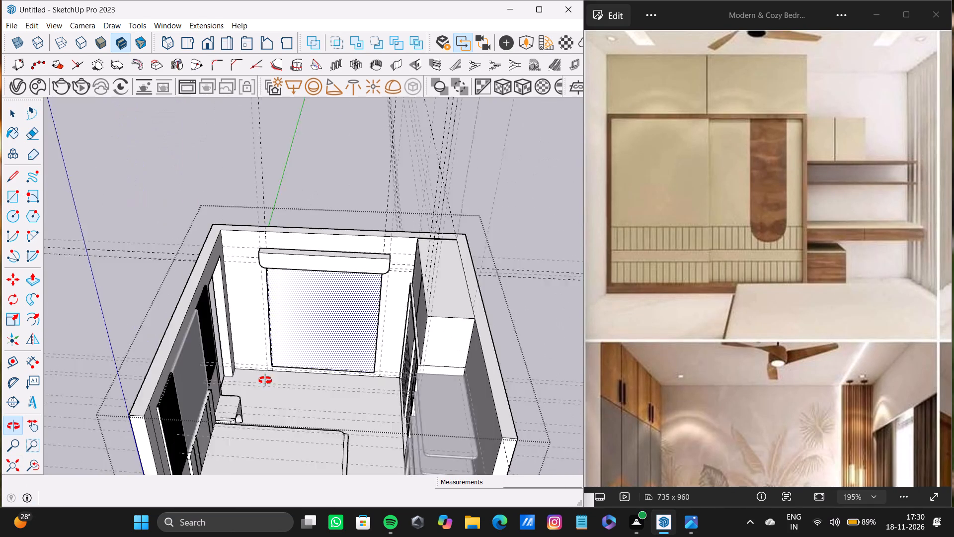
middle_click_drag(265, 380, 264, 380, "shift")
scroll(333, 283, "up", 7)
left_click(346, 281)
middle_click_drag(537, 326, 469, 396)
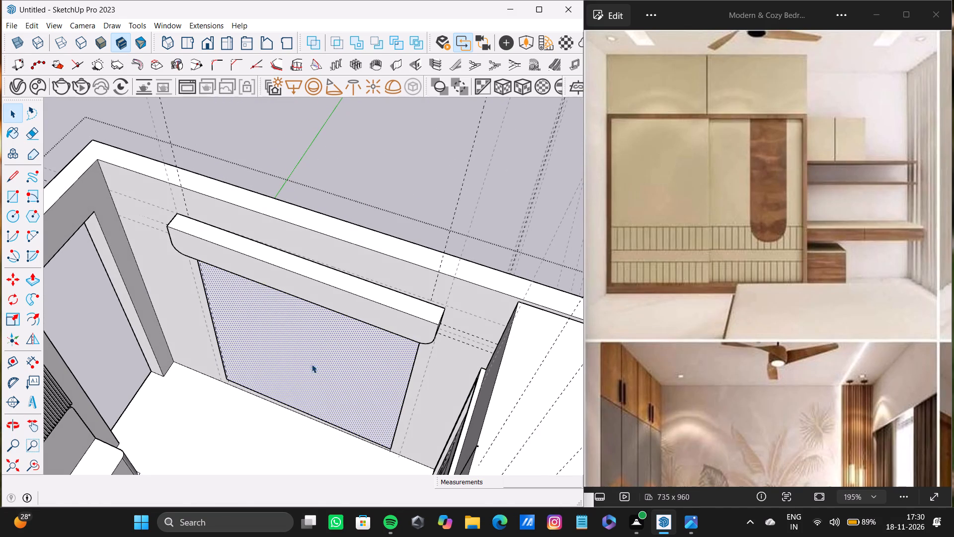
left_click(337, 352)
key("p")
left_click_drag(347, 354, 426, 253)
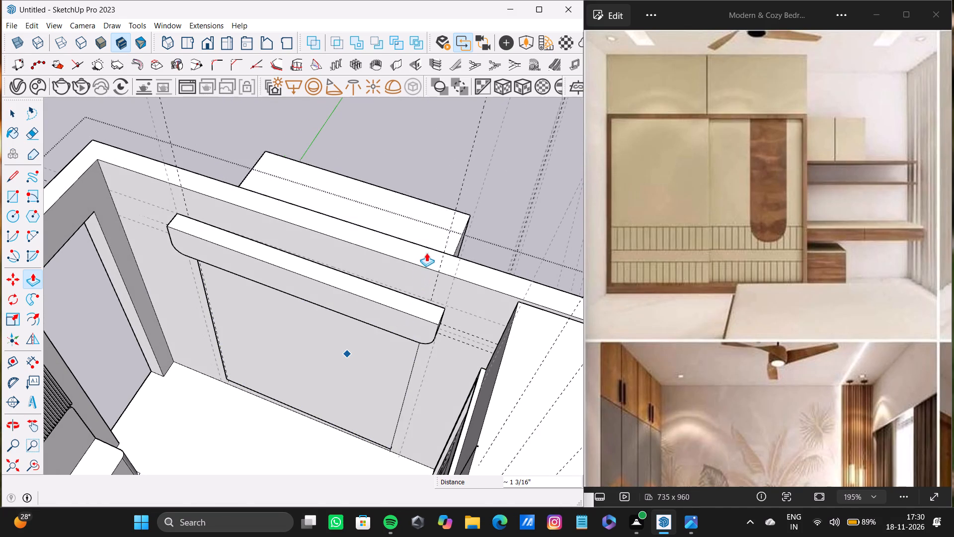
left_click_drag(426, 253, 431, 246)
key("space")
Delete the faces closing the rectangular area below the box to open up the wall.
left_click(356, 341)
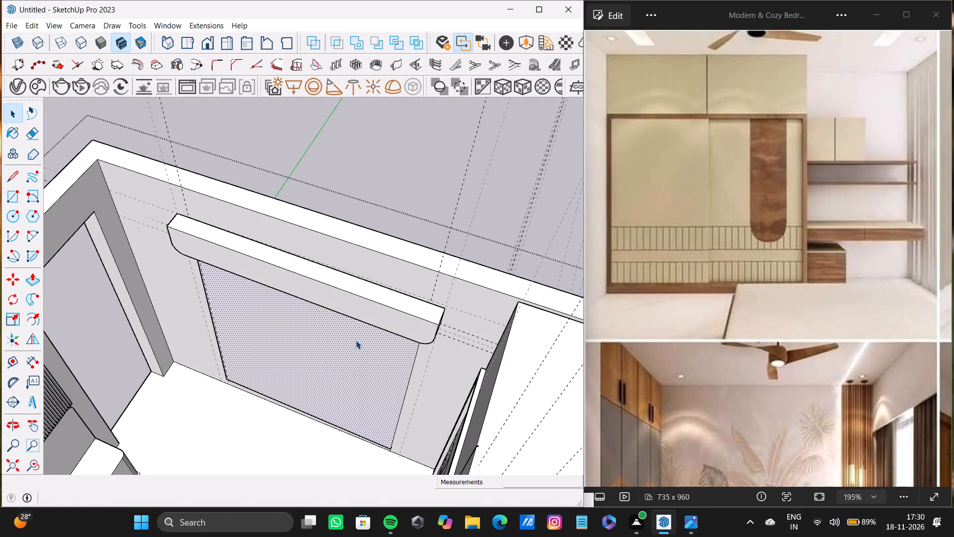
key("Delete")
left_click(357, 340)
key("Delete")
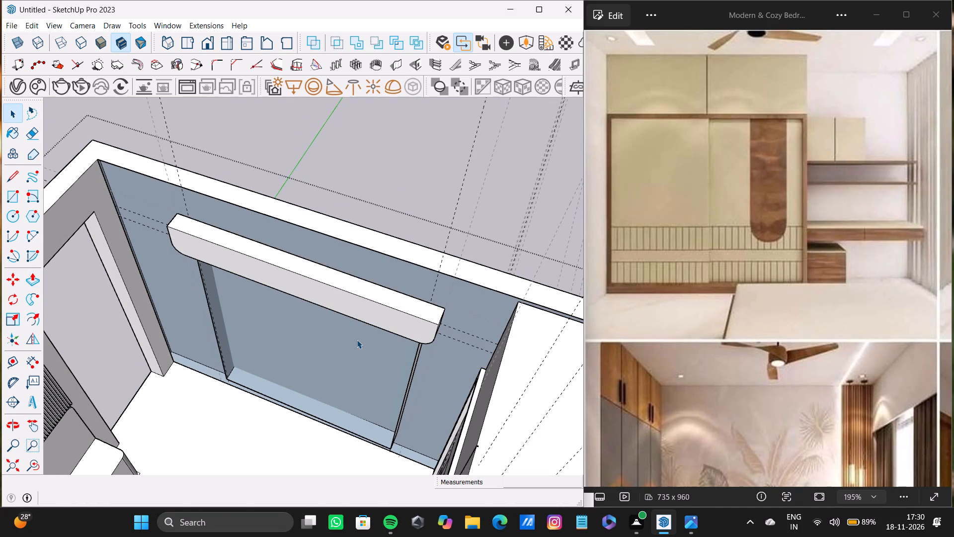
Undo the wall opening below the box, including its deleted faces, push through the wall and rectangle outline.
key("ctrl+z")
key("ctrl+z")
key("ctrl+z")
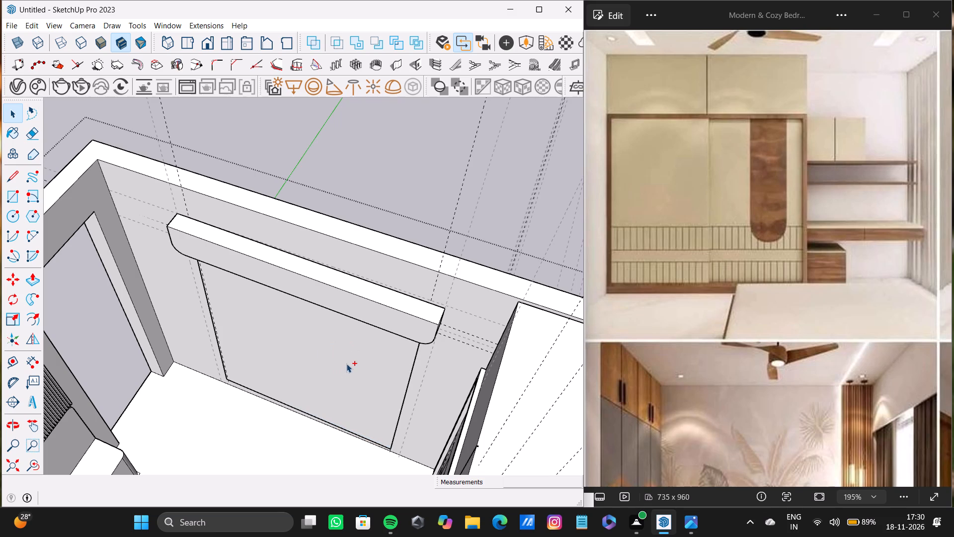
key("ctrl+z")
key("ctrl+z")
Examine which geometry is connected to the end wall around the box, and inspect the room as a whole.
middle_click_drag(325, 357, 457, 300)
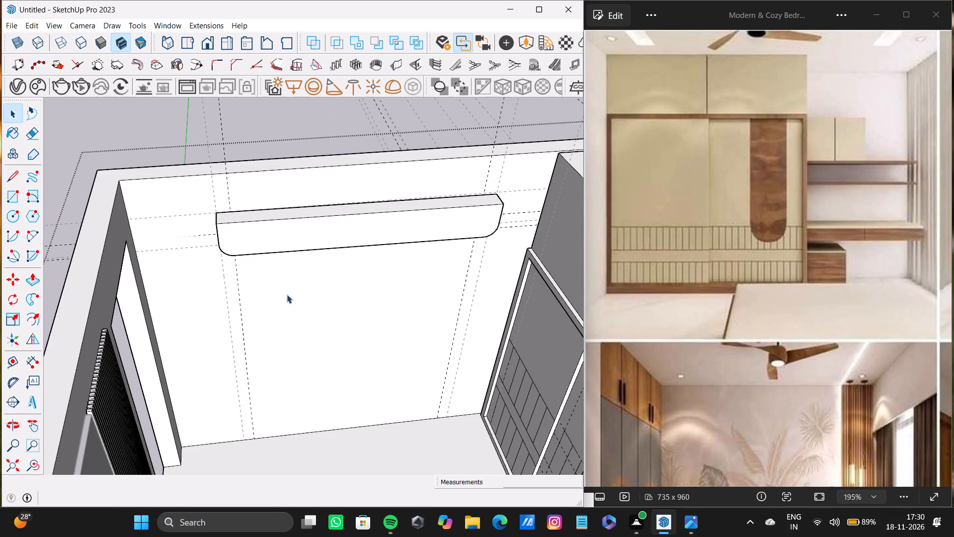
left_click(288, 295)
double_click(288, 295)
triple_click(292, 300)
left_click(293, 301)
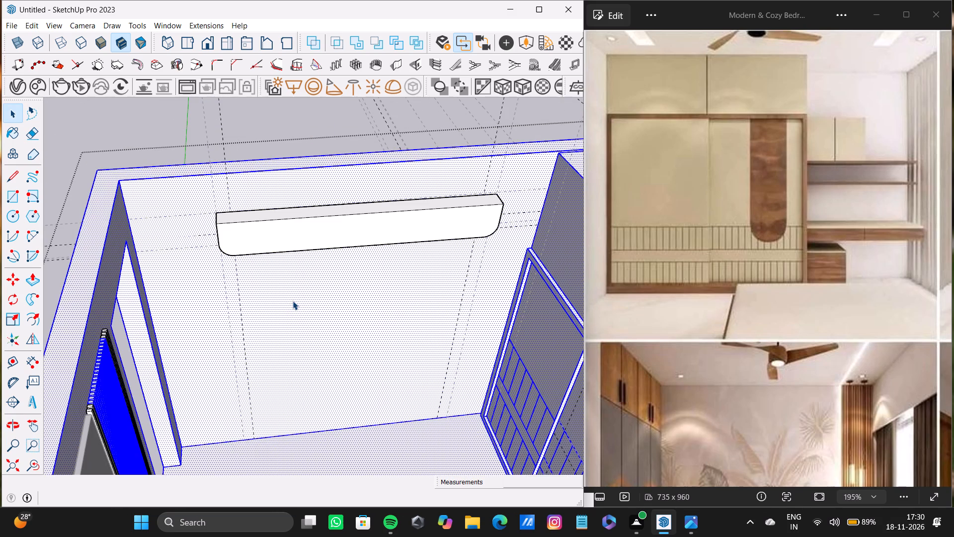
double_click(293, 301)
left_click(229, 123)
left_click(358, 367)
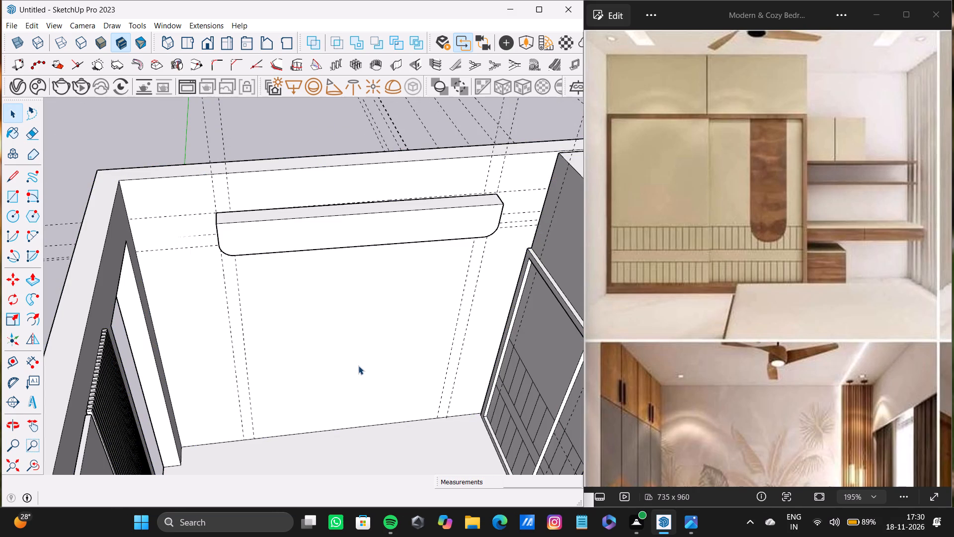
middle_click_drag(349, 349, 292, 426)
left_click(306, 113)
left_click(345, 113)
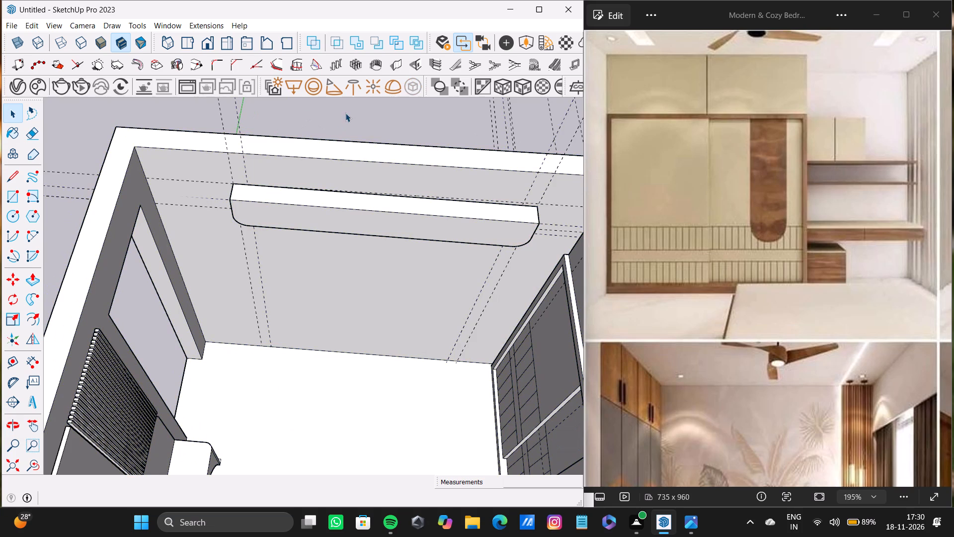
scroll(316, 219, "down", 8)
scroll(371, 167, "down", 8)
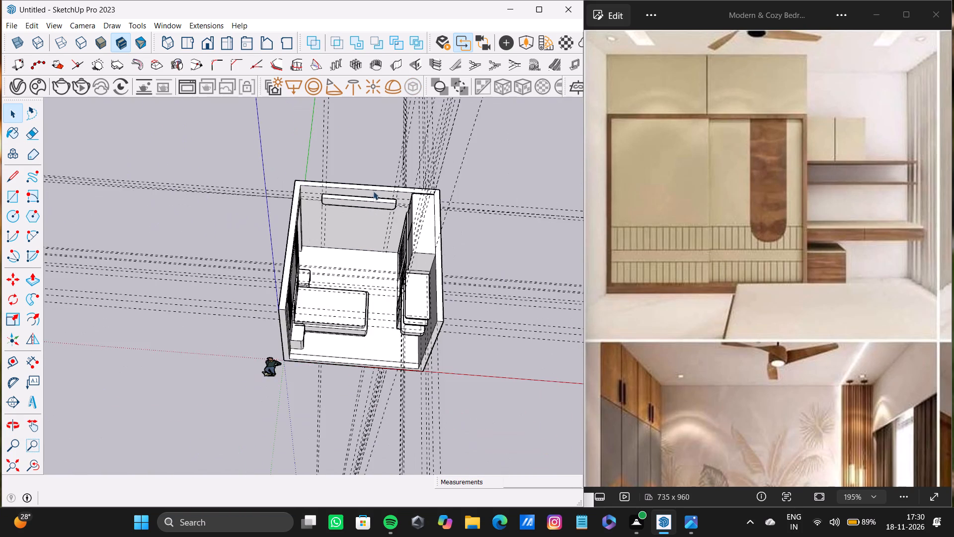
scroll(368, 252, "up", 5)
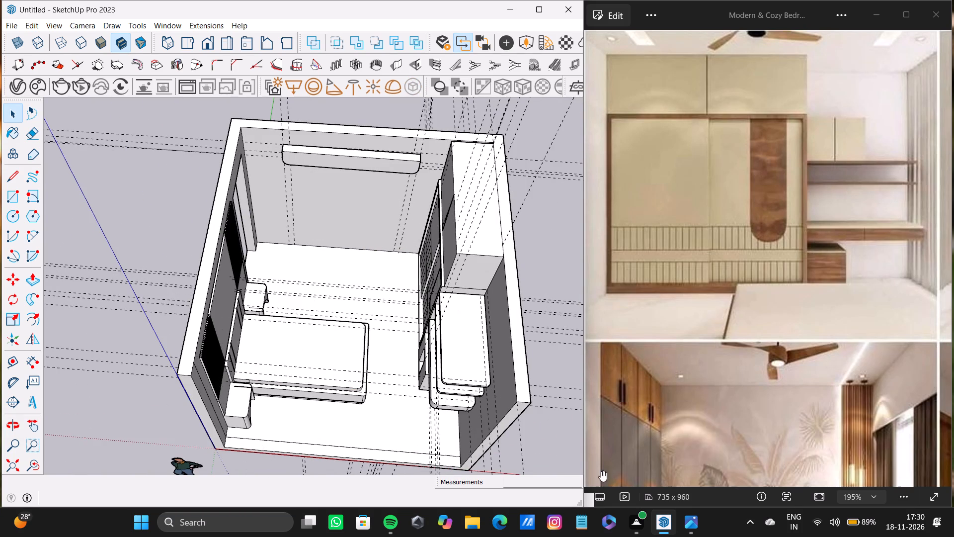
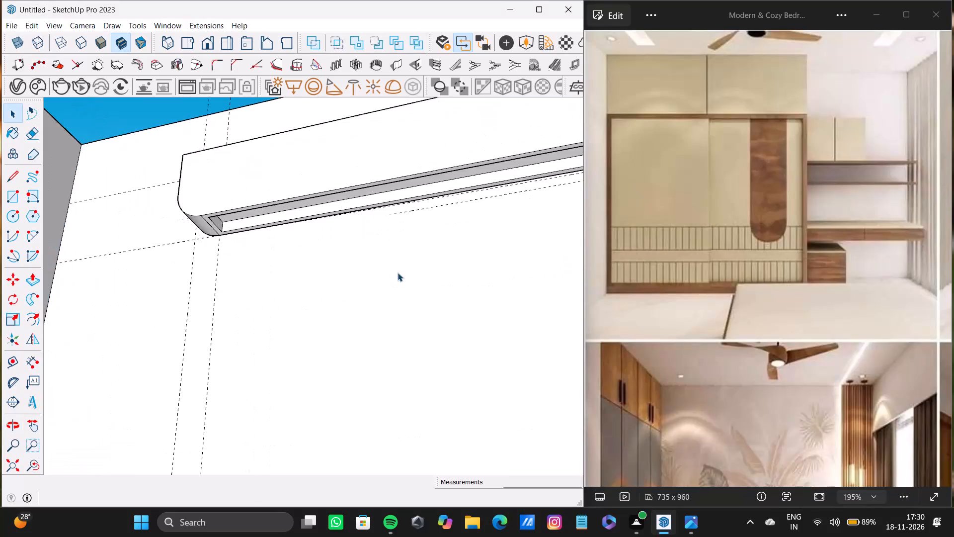
Delete the horizontal guide line running just below the box on the end wall.
middle_click_drag(397, 272, 402, 329)
left_click(435, 274)
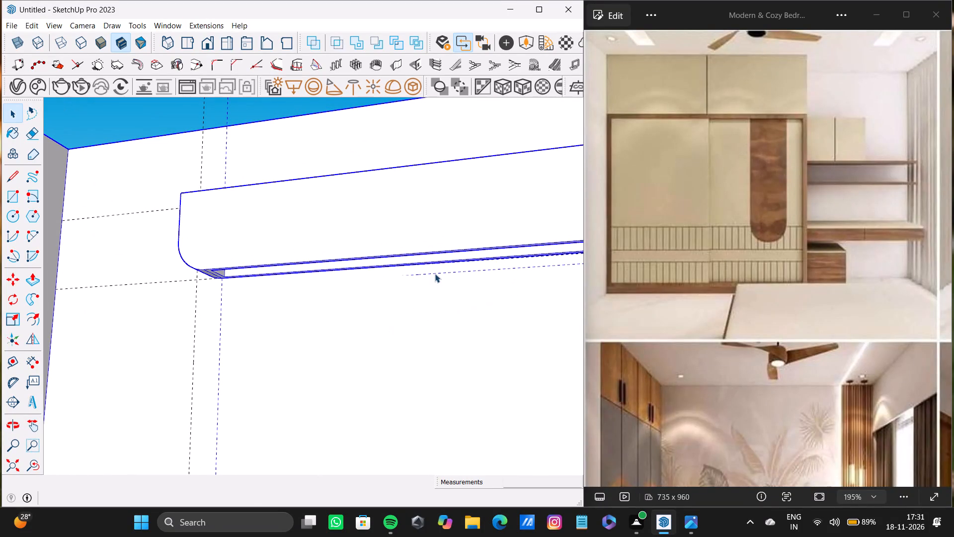
left_click(435, 273)
triple_click(435, 273)
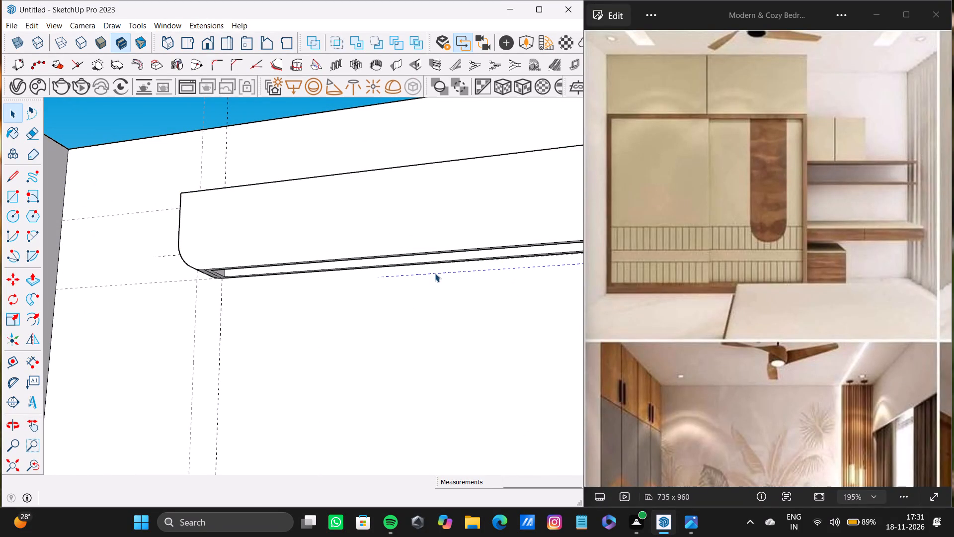
key("Delete")
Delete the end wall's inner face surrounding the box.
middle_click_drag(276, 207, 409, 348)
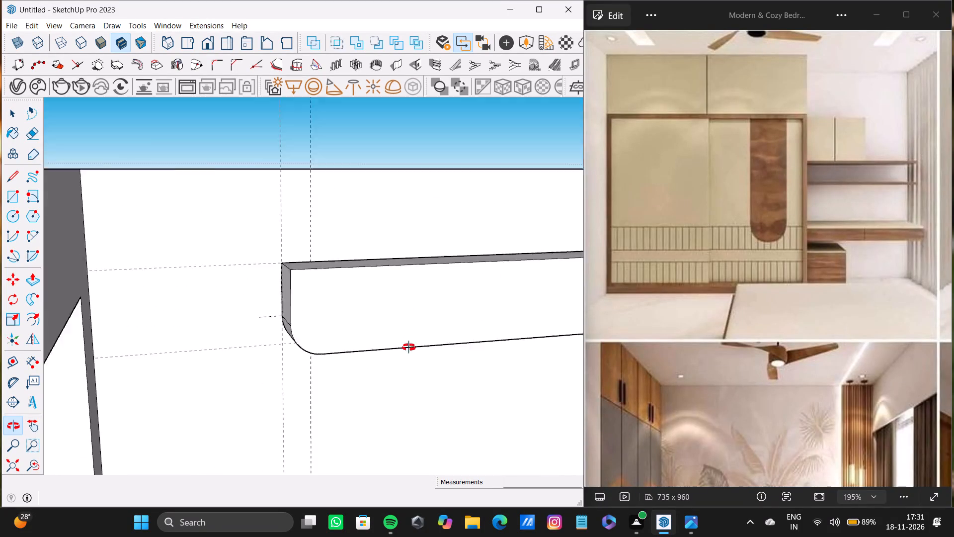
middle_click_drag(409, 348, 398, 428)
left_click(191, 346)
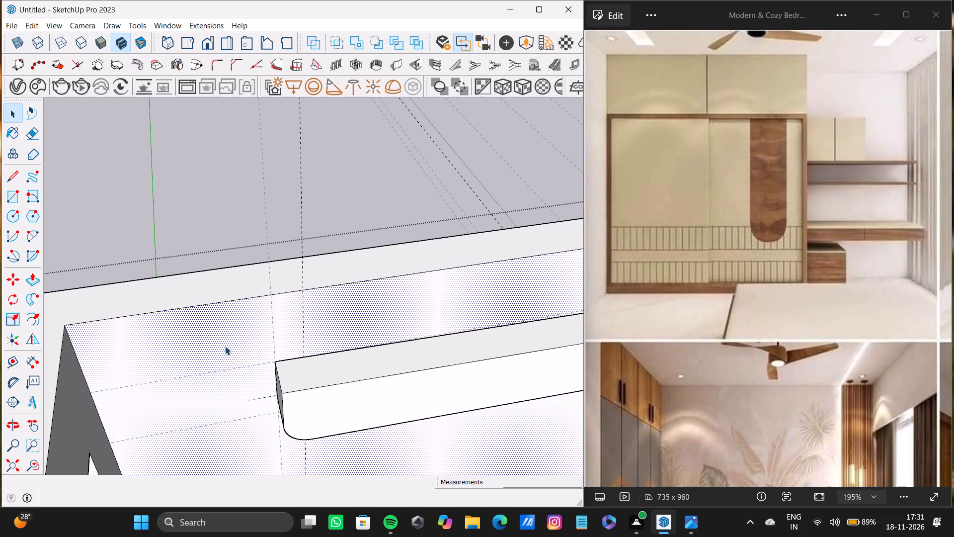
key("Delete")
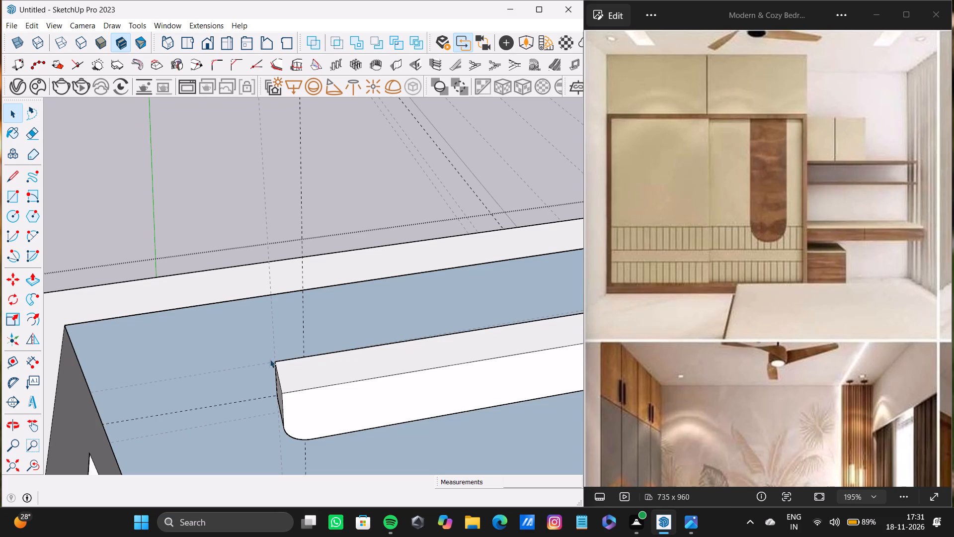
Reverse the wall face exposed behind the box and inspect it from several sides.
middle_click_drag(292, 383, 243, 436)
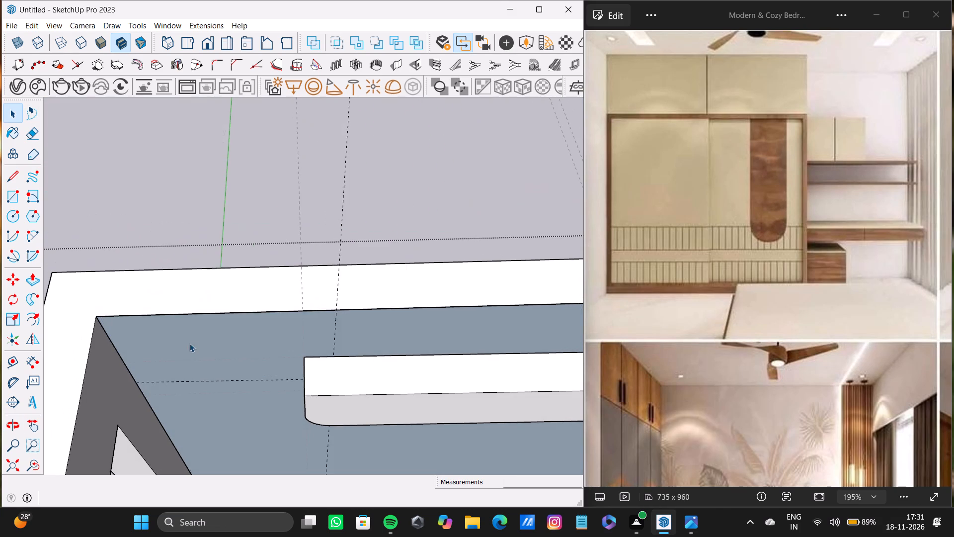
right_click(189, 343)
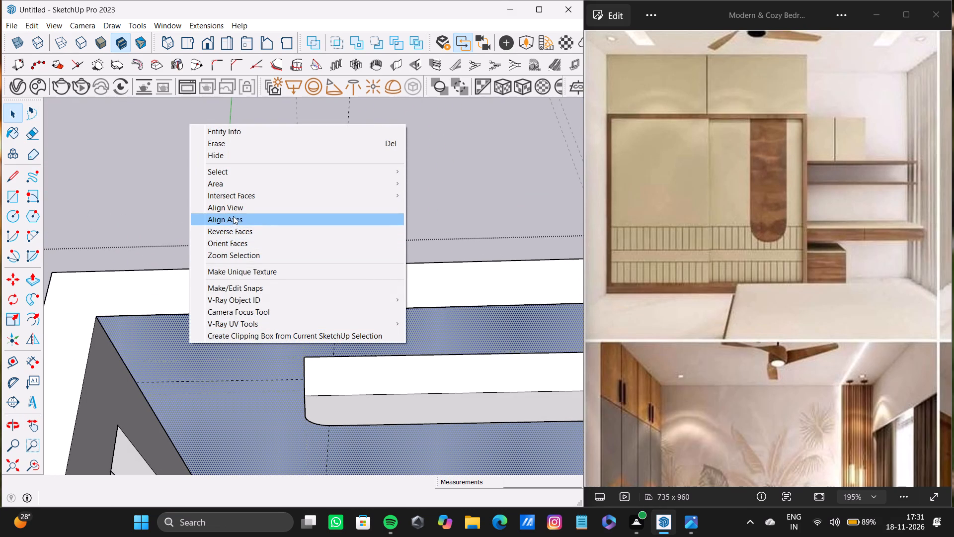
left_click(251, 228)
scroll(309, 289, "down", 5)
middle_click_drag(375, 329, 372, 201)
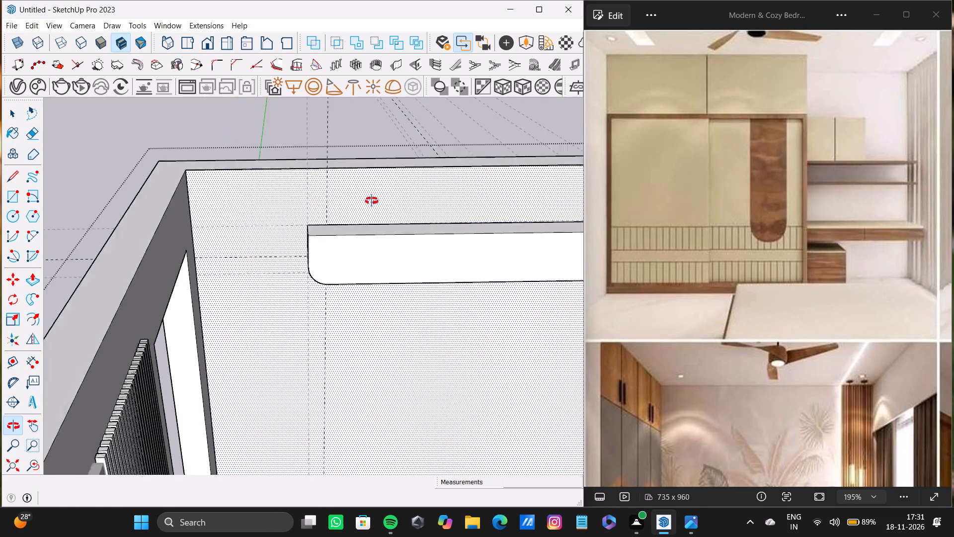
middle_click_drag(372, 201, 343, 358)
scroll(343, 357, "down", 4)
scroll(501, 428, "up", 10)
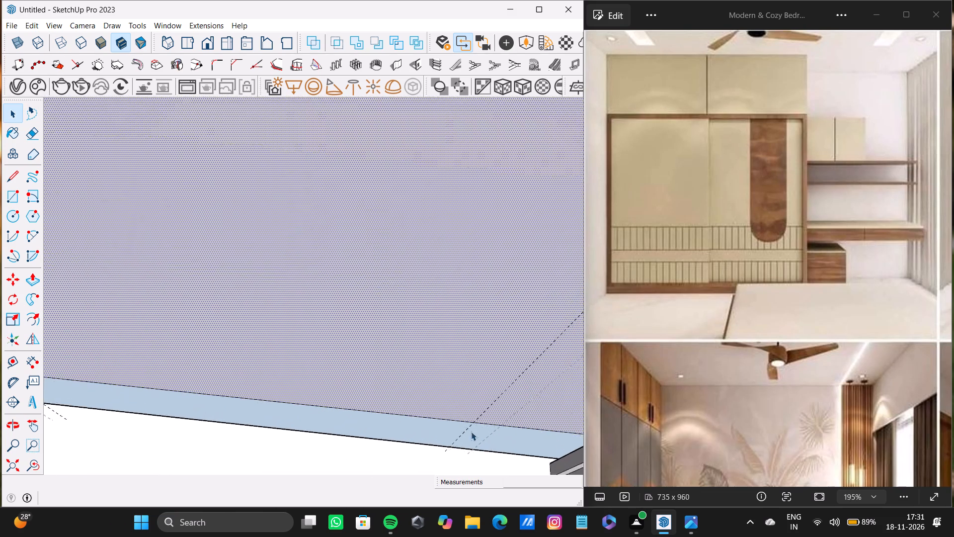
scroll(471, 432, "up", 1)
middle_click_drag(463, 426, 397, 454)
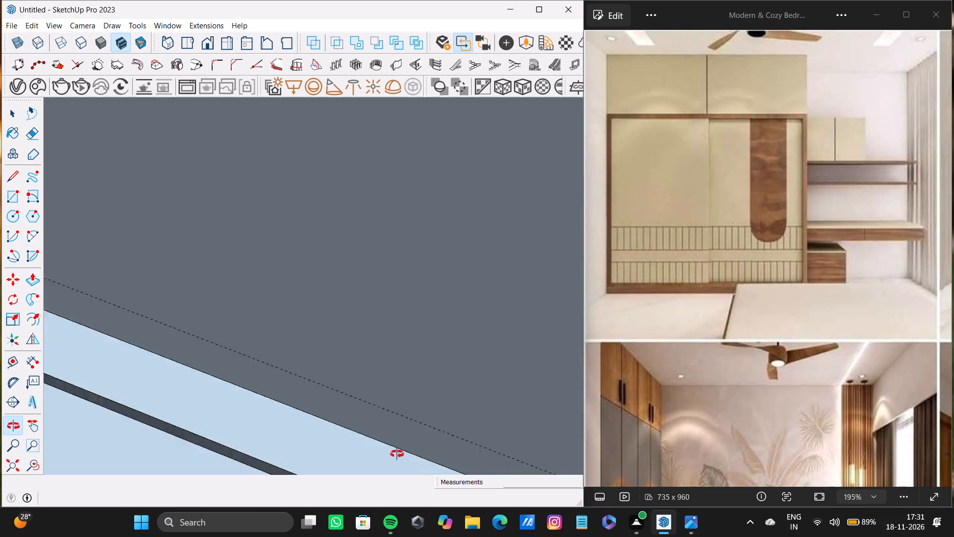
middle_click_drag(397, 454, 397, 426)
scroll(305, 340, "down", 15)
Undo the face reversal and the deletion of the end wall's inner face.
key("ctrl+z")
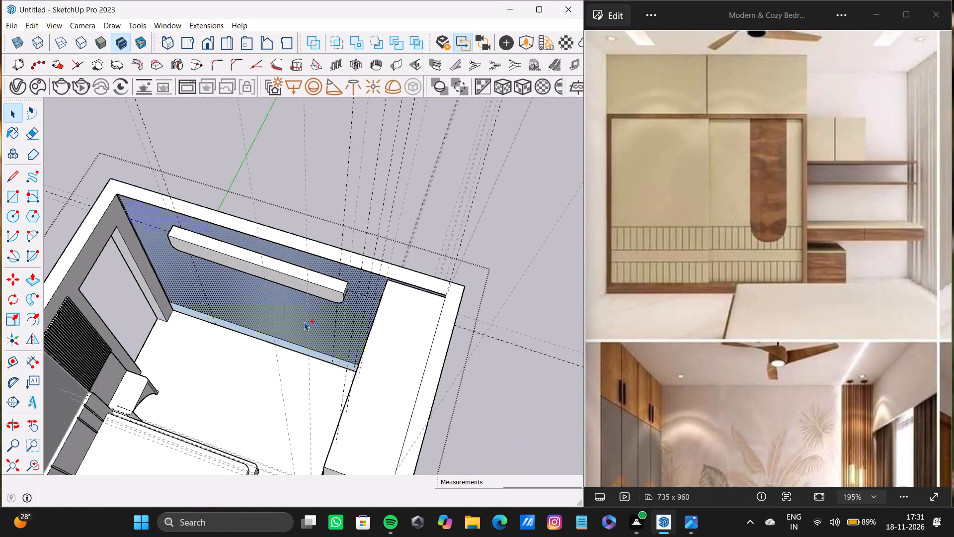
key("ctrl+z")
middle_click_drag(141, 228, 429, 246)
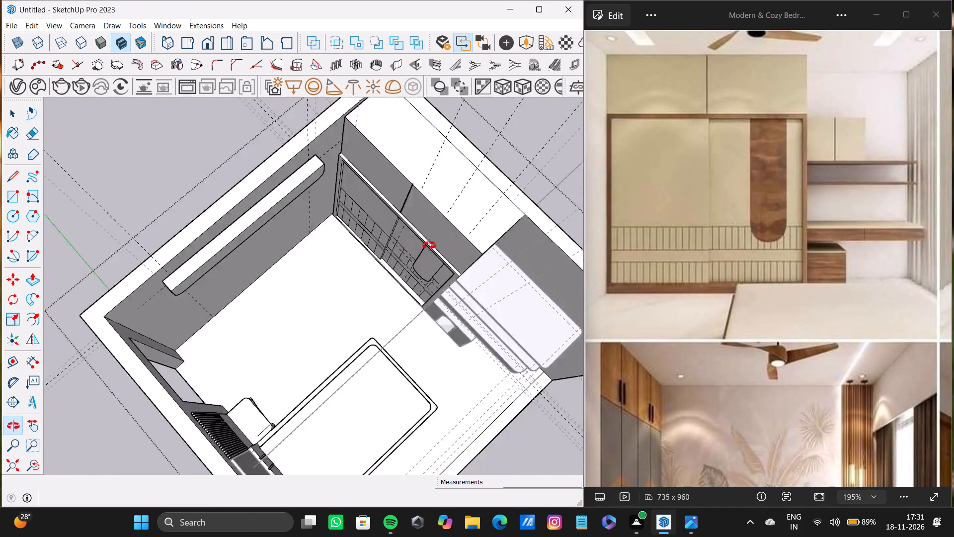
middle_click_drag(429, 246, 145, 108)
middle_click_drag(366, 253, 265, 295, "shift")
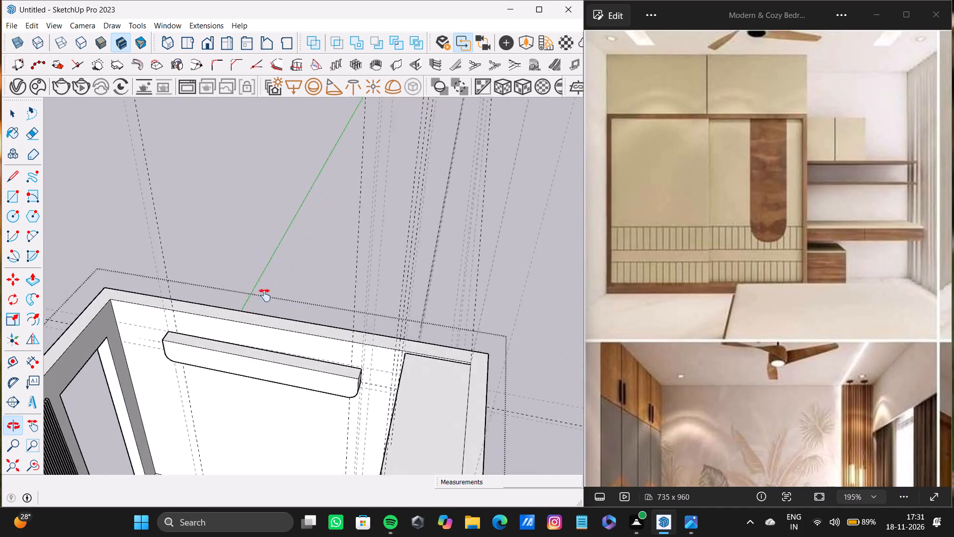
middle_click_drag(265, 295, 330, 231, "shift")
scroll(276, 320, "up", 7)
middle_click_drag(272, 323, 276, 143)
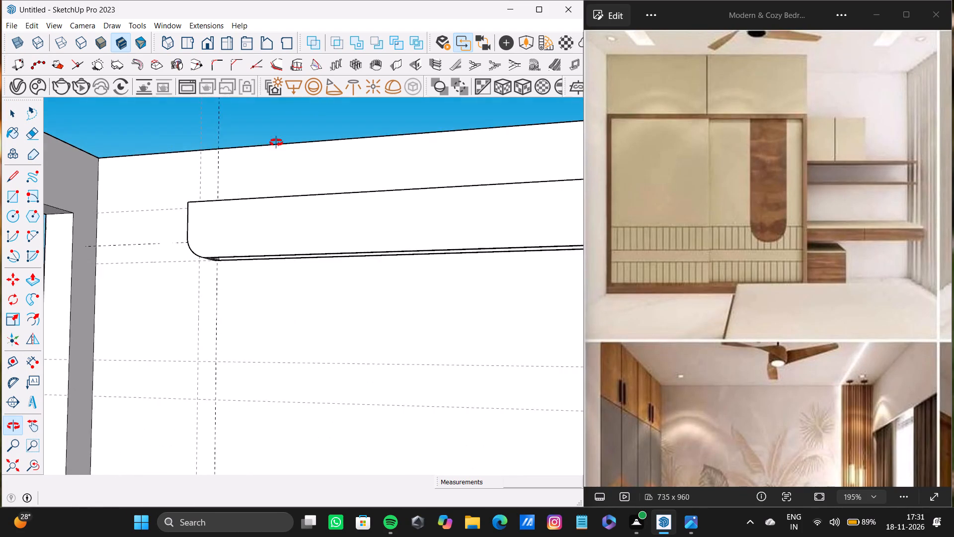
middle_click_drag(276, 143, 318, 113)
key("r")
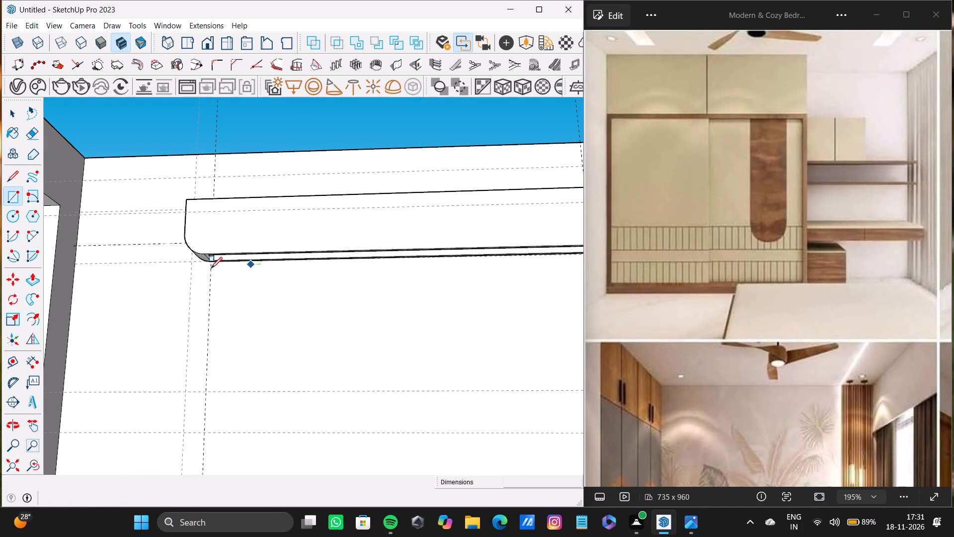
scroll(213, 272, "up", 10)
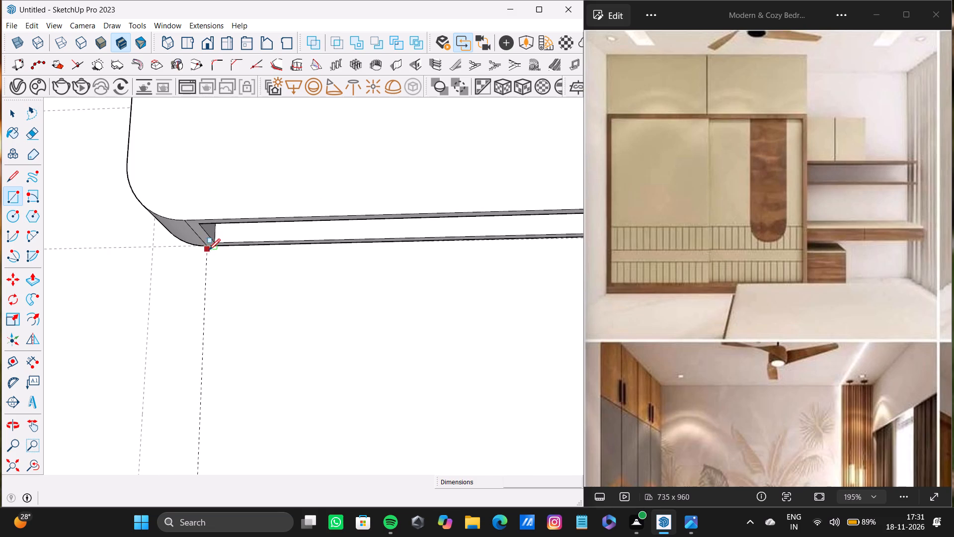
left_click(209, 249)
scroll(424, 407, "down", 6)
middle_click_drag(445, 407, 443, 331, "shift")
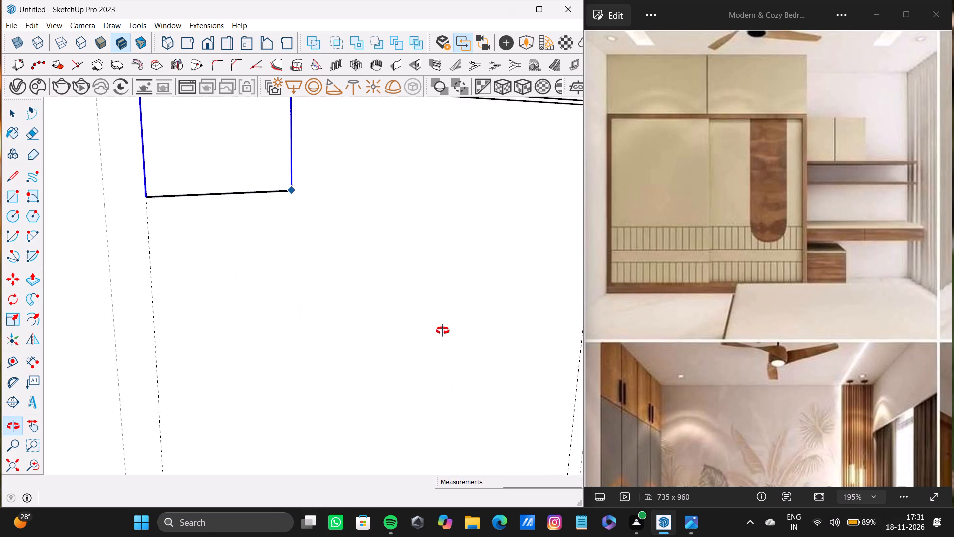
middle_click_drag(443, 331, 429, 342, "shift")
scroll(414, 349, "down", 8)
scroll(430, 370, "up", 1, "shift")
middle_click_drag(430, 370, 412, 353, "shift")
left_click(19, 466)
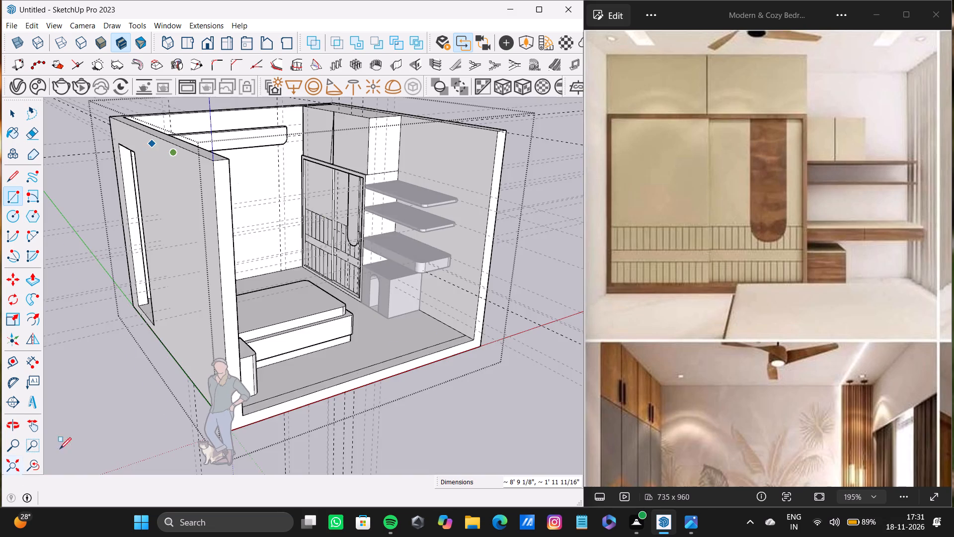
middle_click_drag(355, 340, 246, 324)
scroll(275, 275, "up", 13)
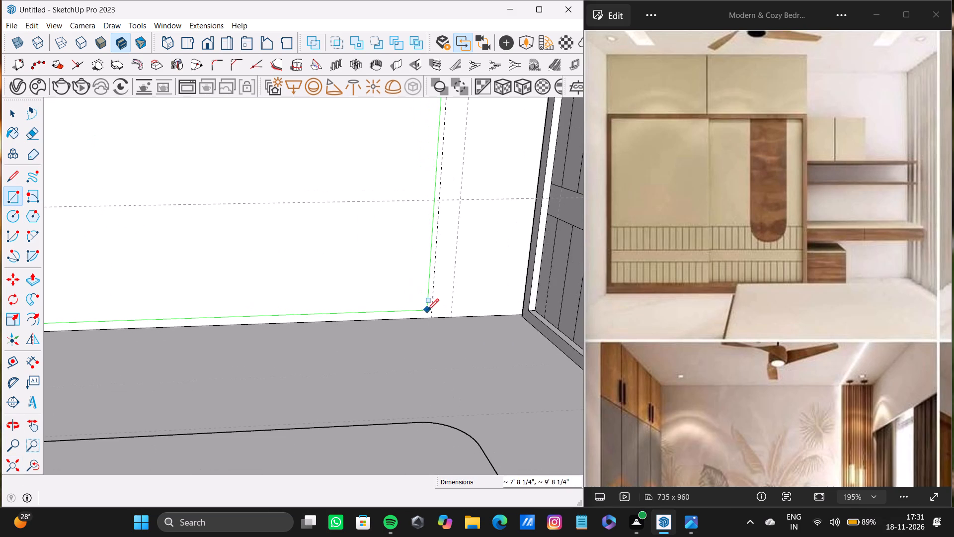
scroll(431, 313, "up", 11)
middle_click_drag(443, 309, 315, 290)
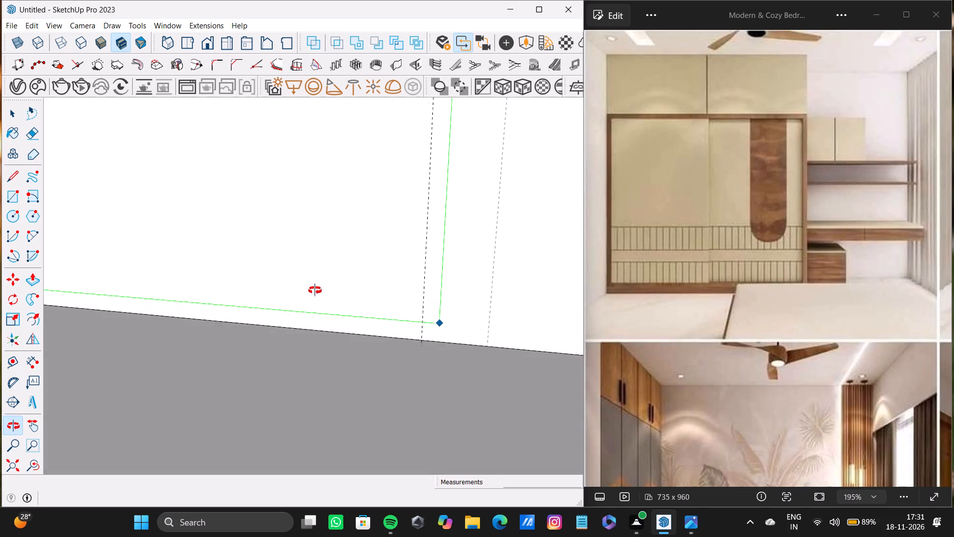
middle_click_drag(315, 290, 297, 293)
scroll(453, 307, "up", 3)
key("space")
Delete the two inner vertical guides on the end wall, one near each end of the box.
left_click(404, 326)
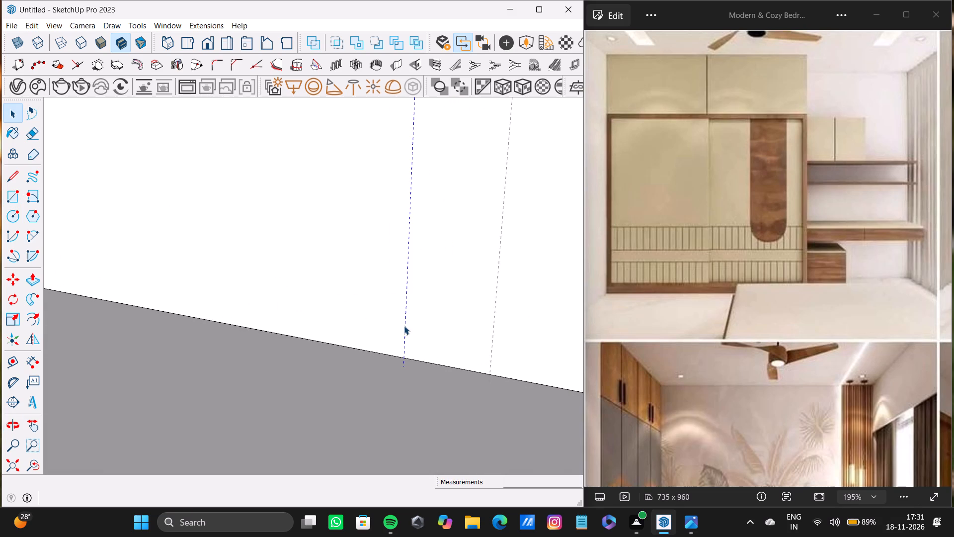
key("Delete")
scroll(233, 297, "down", 2)
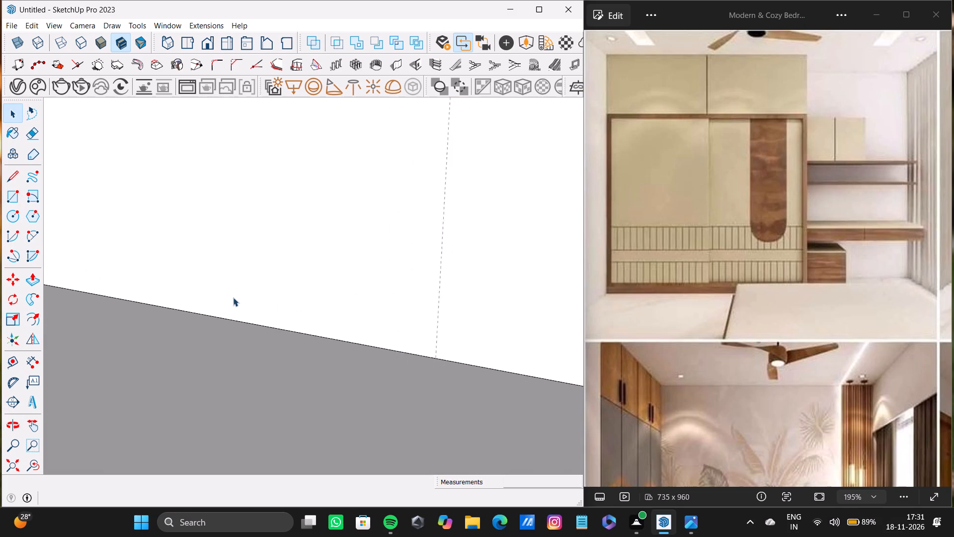
scroll(233, 297, "down", 7)
left_click(8, 466)
middle_click_drag(96, 348, 233, 464)
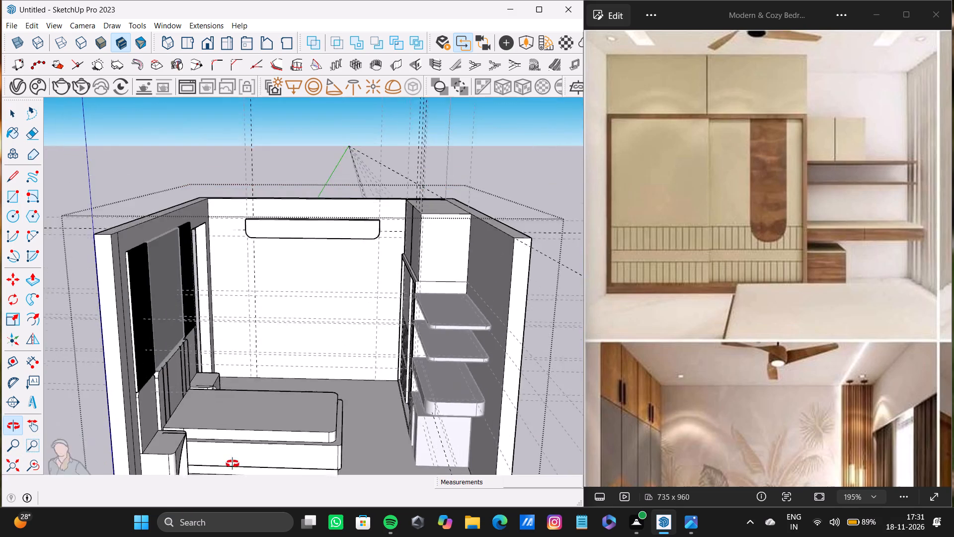
middle_click_drag(233, 464, 233, 464)
scroll(255, 355, "up", 11)
left_click(261, 292)
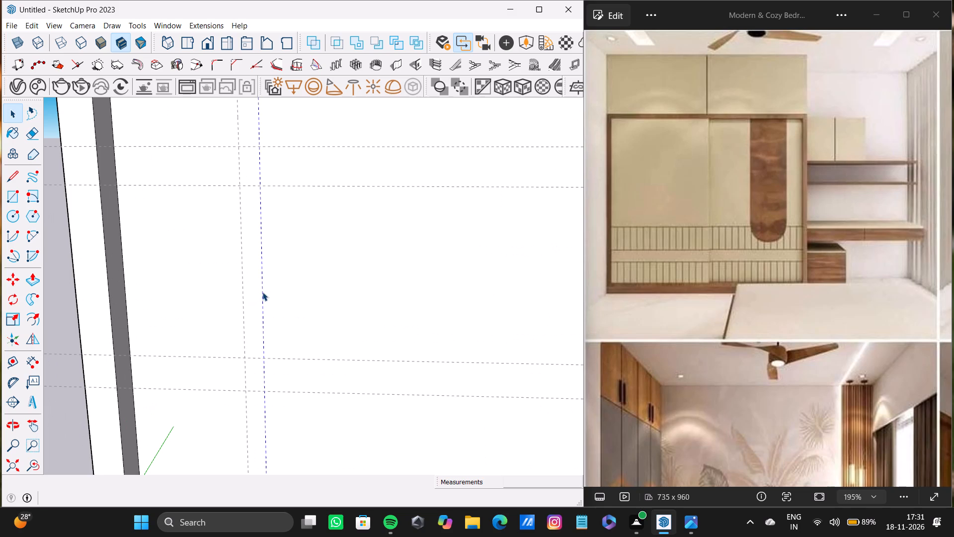
key("Delete")
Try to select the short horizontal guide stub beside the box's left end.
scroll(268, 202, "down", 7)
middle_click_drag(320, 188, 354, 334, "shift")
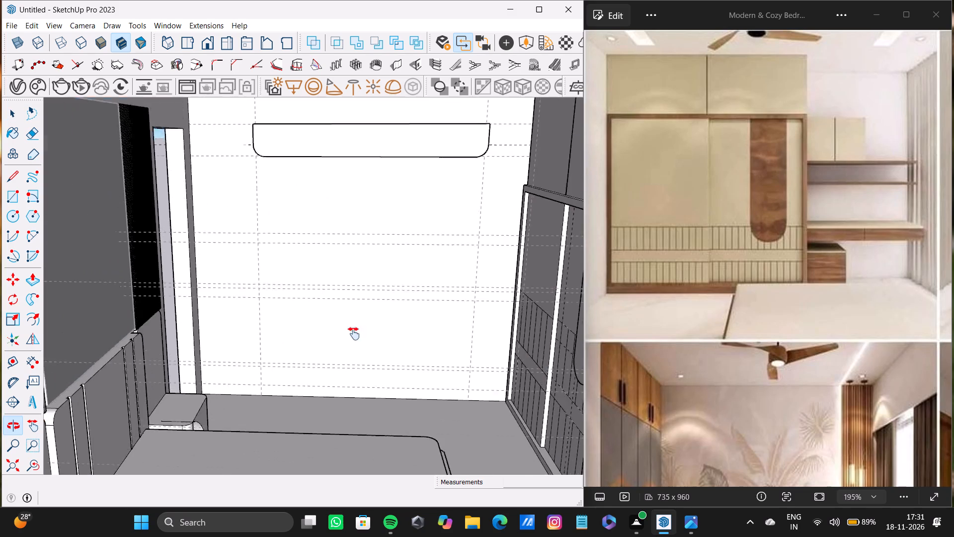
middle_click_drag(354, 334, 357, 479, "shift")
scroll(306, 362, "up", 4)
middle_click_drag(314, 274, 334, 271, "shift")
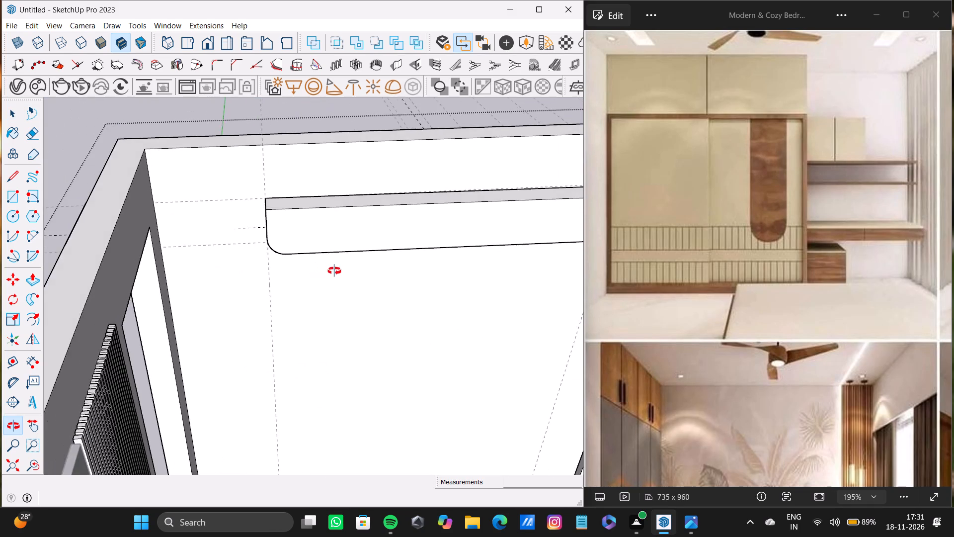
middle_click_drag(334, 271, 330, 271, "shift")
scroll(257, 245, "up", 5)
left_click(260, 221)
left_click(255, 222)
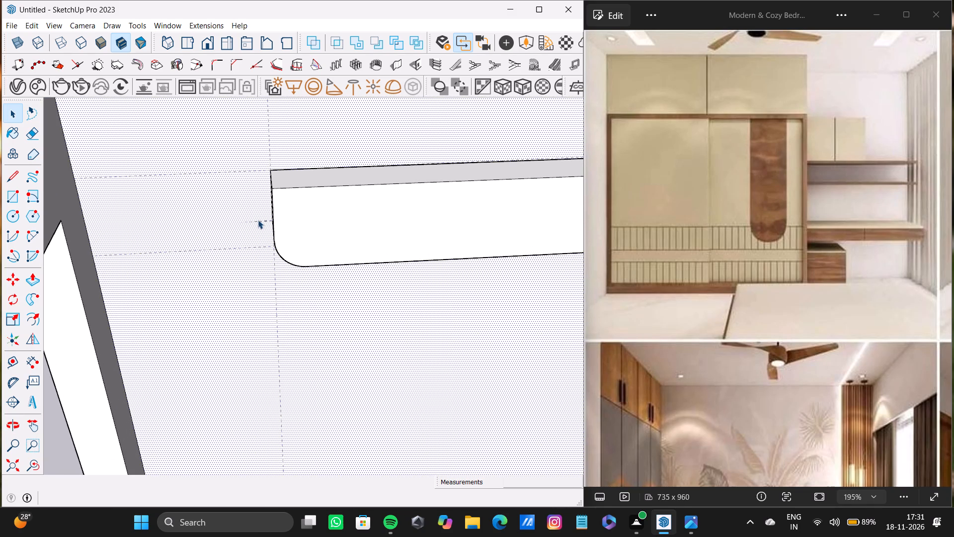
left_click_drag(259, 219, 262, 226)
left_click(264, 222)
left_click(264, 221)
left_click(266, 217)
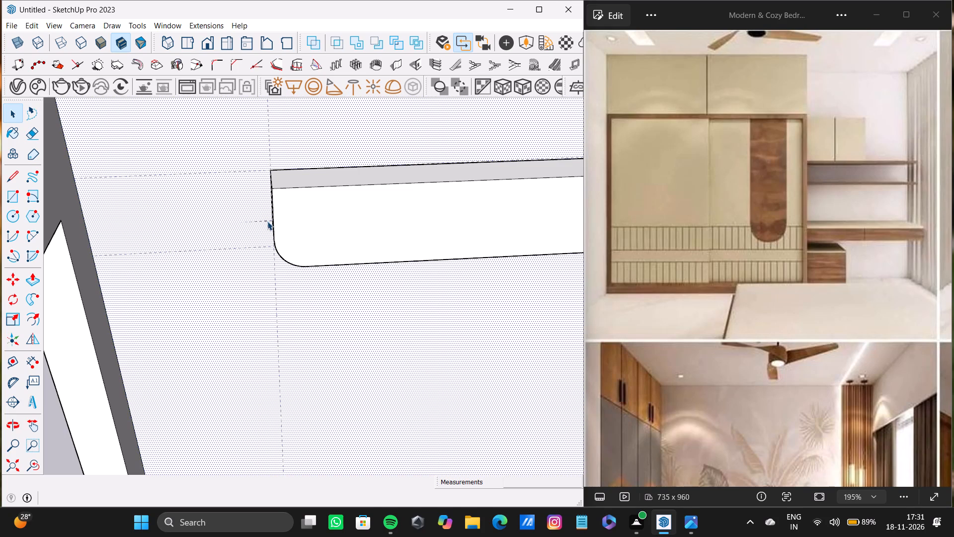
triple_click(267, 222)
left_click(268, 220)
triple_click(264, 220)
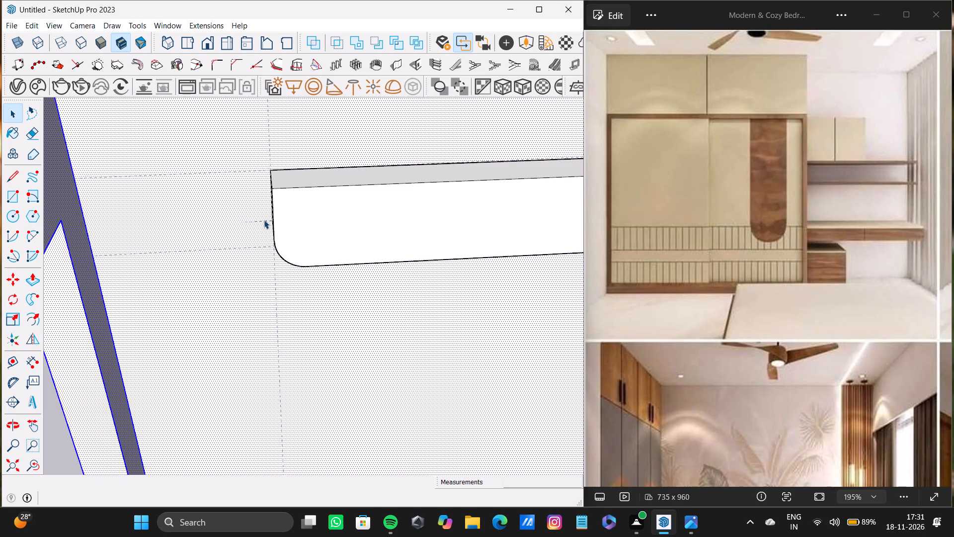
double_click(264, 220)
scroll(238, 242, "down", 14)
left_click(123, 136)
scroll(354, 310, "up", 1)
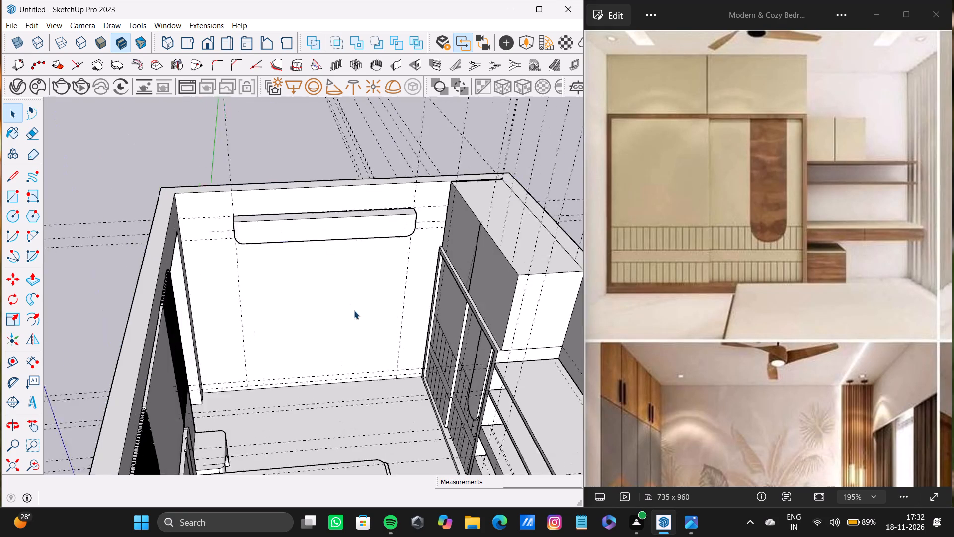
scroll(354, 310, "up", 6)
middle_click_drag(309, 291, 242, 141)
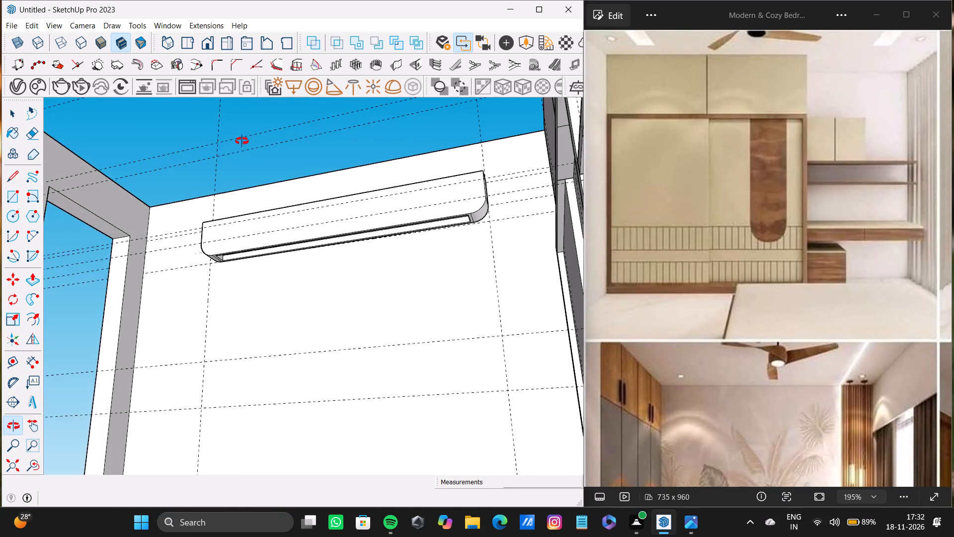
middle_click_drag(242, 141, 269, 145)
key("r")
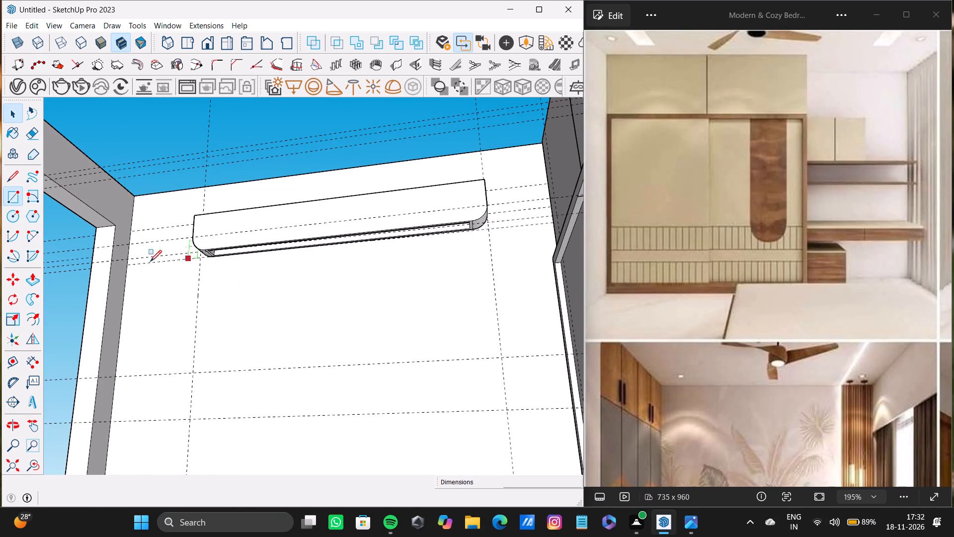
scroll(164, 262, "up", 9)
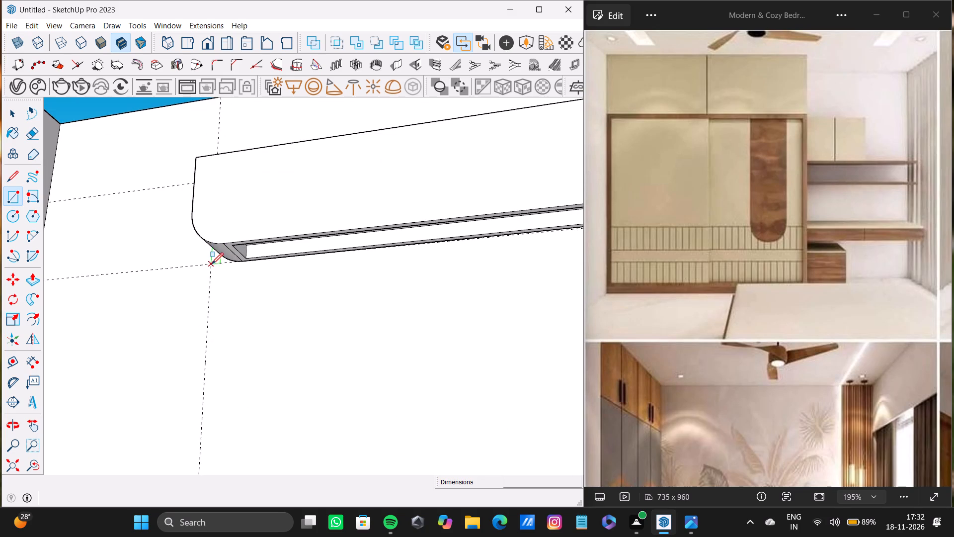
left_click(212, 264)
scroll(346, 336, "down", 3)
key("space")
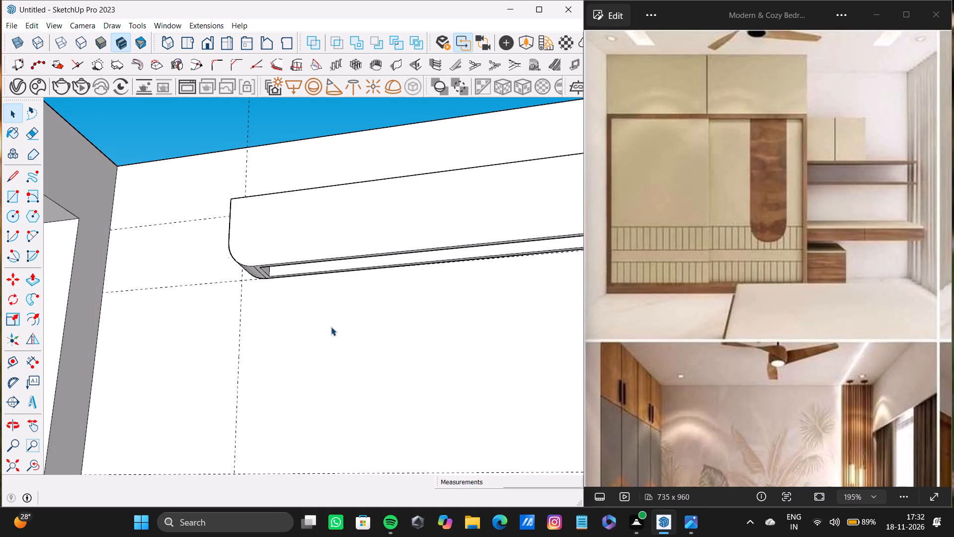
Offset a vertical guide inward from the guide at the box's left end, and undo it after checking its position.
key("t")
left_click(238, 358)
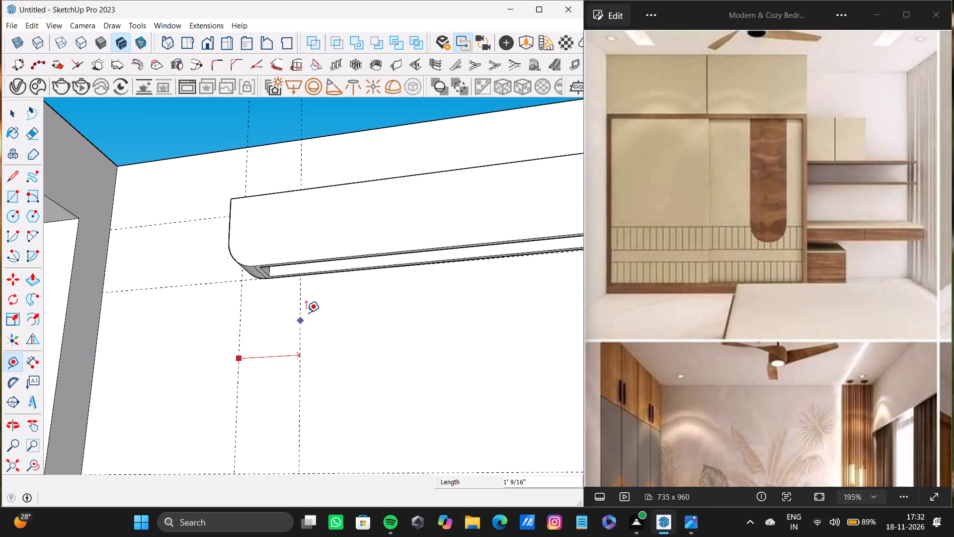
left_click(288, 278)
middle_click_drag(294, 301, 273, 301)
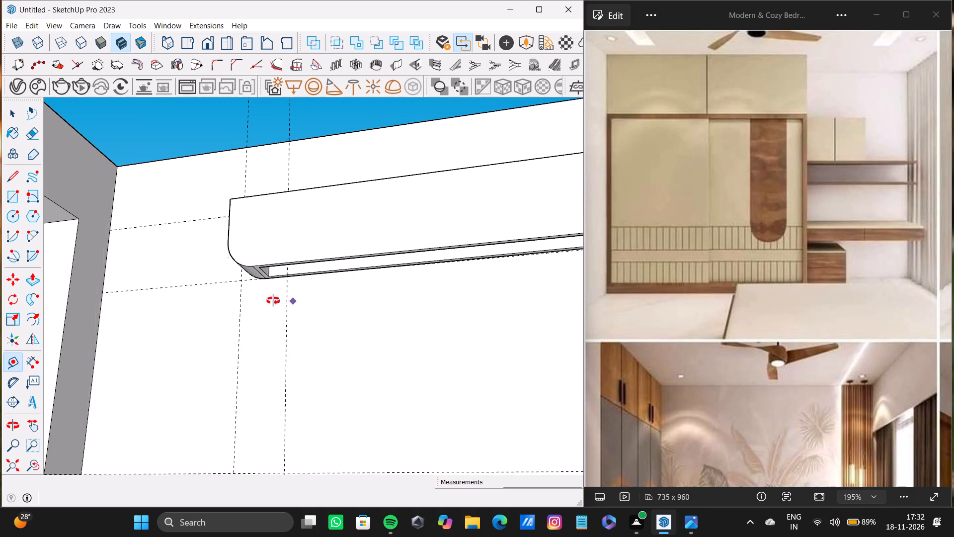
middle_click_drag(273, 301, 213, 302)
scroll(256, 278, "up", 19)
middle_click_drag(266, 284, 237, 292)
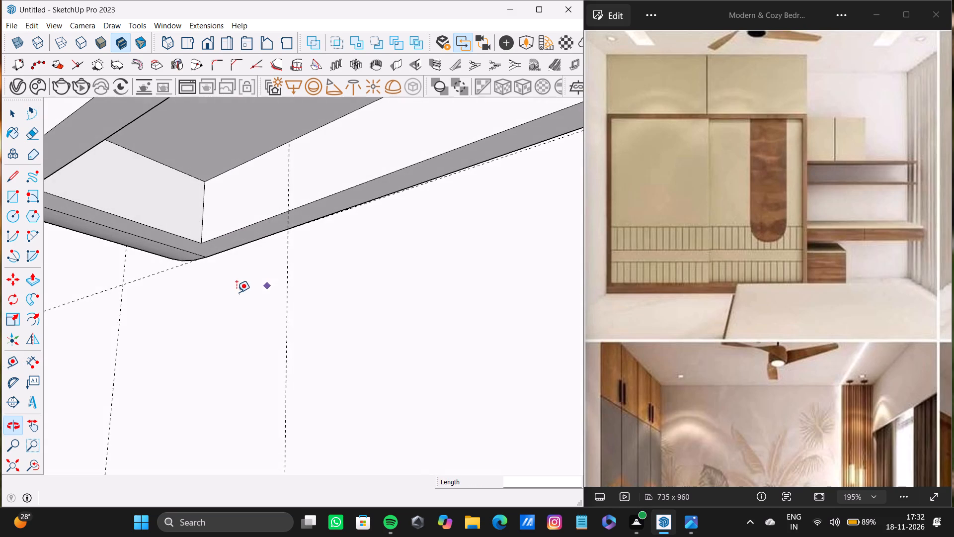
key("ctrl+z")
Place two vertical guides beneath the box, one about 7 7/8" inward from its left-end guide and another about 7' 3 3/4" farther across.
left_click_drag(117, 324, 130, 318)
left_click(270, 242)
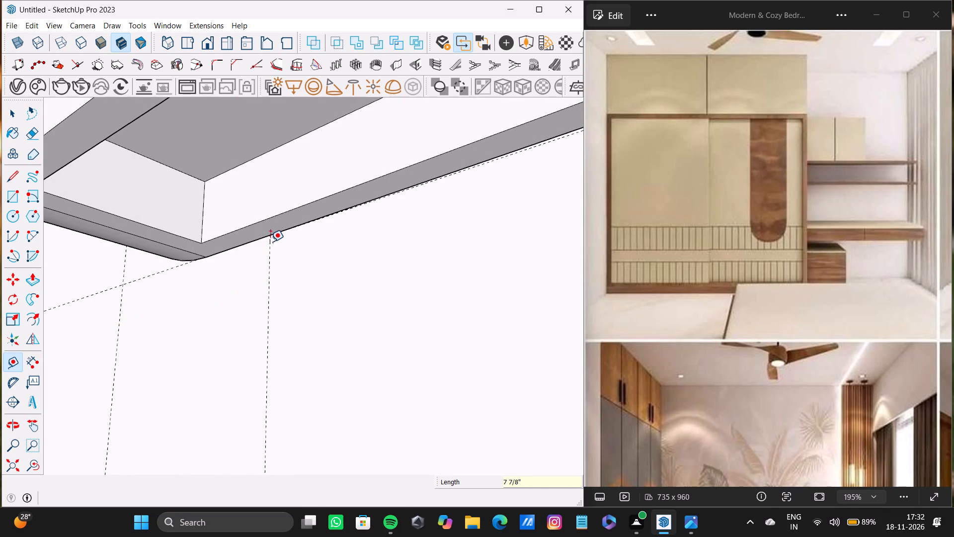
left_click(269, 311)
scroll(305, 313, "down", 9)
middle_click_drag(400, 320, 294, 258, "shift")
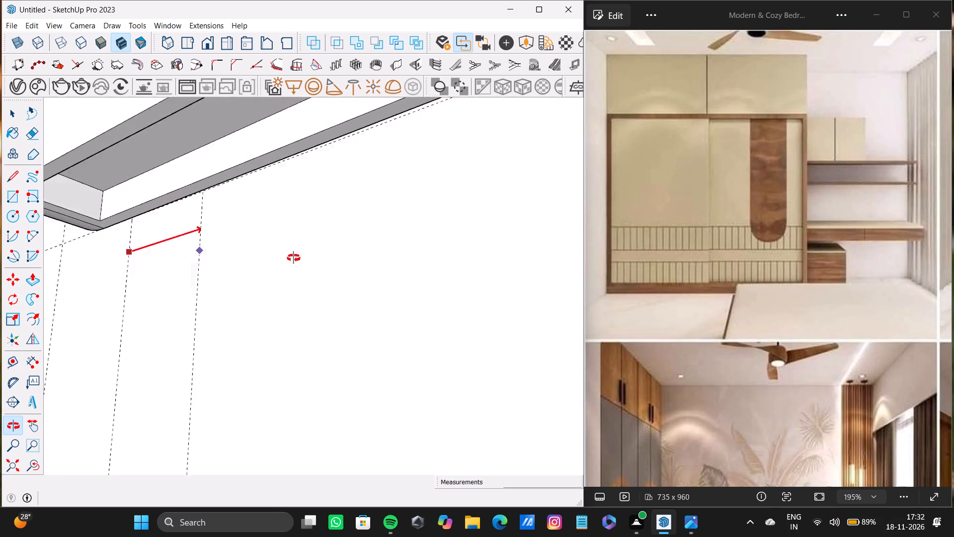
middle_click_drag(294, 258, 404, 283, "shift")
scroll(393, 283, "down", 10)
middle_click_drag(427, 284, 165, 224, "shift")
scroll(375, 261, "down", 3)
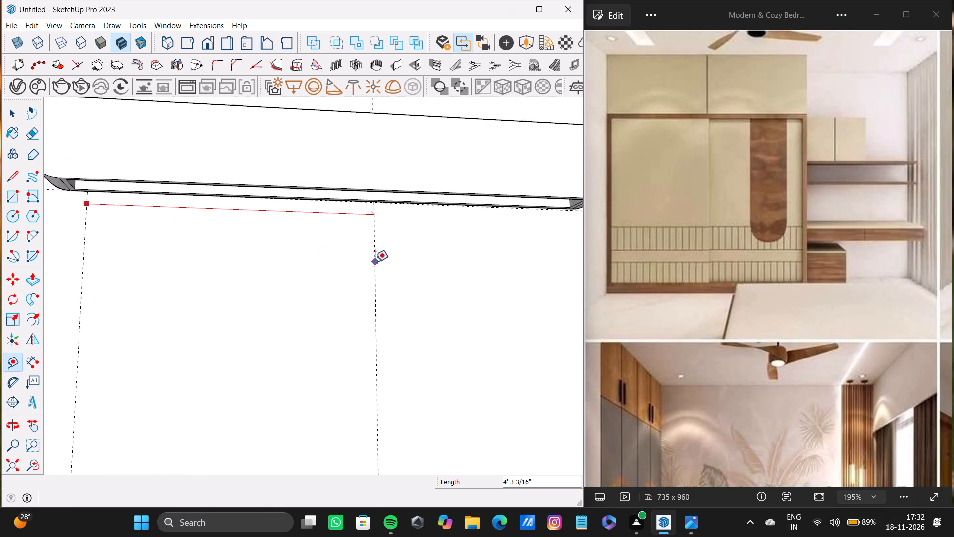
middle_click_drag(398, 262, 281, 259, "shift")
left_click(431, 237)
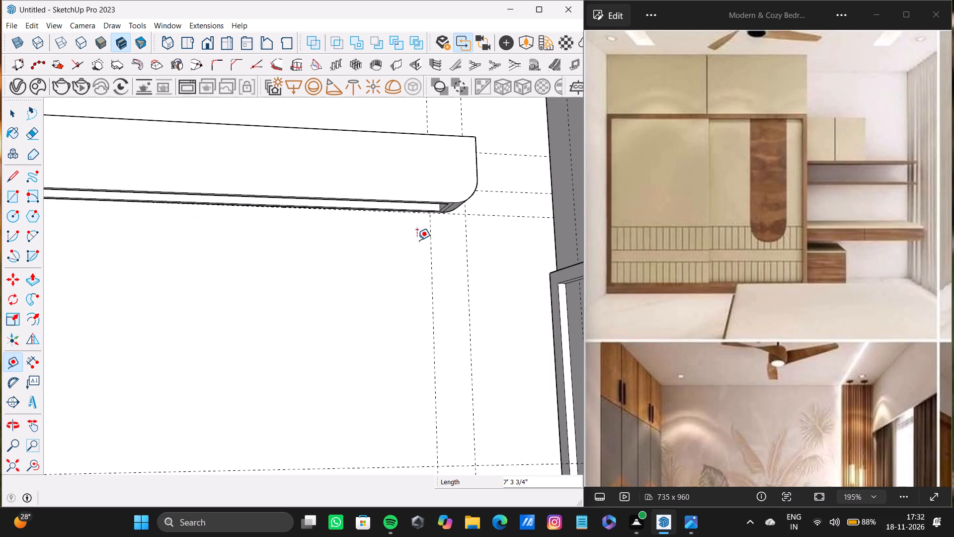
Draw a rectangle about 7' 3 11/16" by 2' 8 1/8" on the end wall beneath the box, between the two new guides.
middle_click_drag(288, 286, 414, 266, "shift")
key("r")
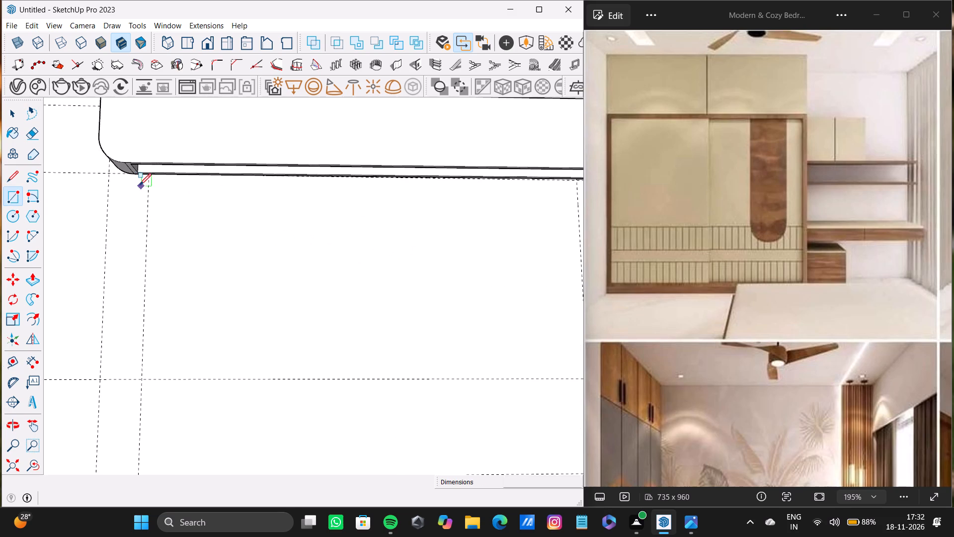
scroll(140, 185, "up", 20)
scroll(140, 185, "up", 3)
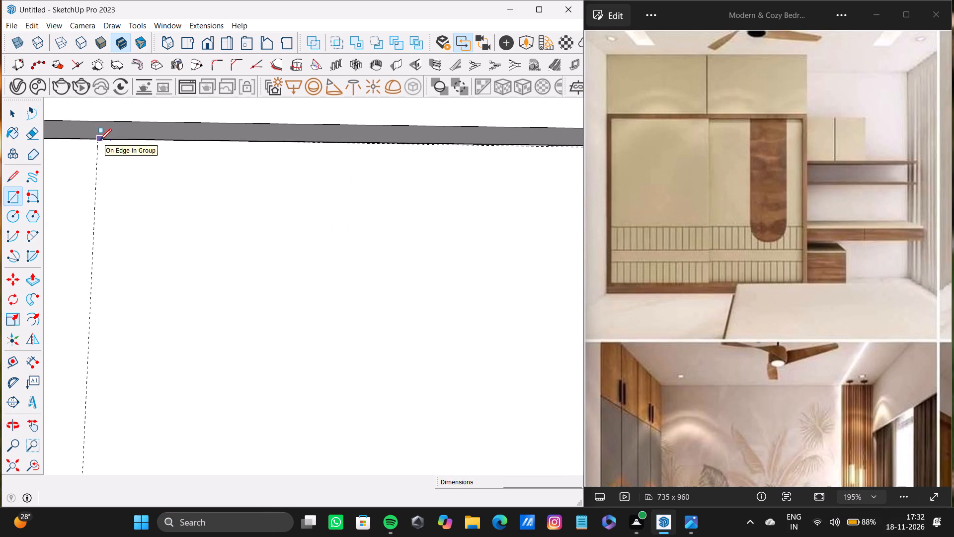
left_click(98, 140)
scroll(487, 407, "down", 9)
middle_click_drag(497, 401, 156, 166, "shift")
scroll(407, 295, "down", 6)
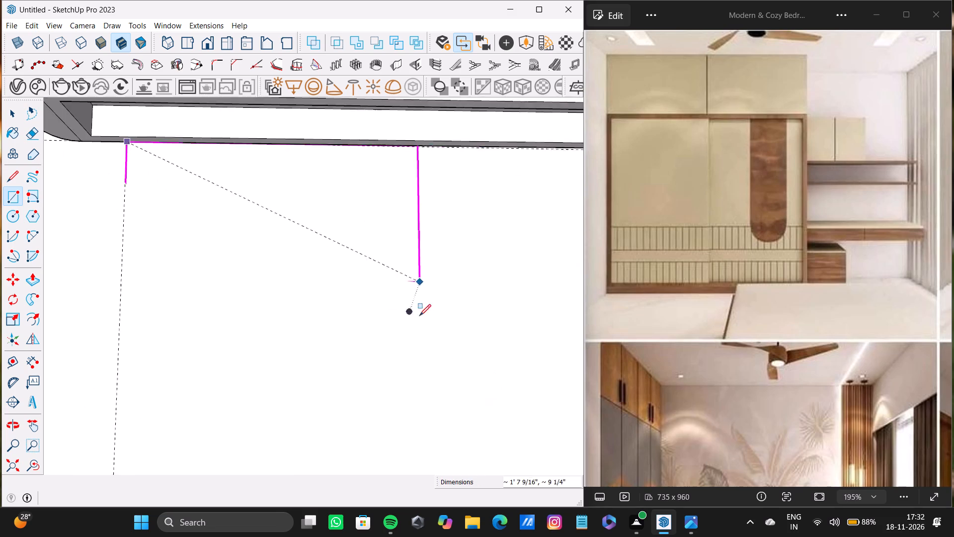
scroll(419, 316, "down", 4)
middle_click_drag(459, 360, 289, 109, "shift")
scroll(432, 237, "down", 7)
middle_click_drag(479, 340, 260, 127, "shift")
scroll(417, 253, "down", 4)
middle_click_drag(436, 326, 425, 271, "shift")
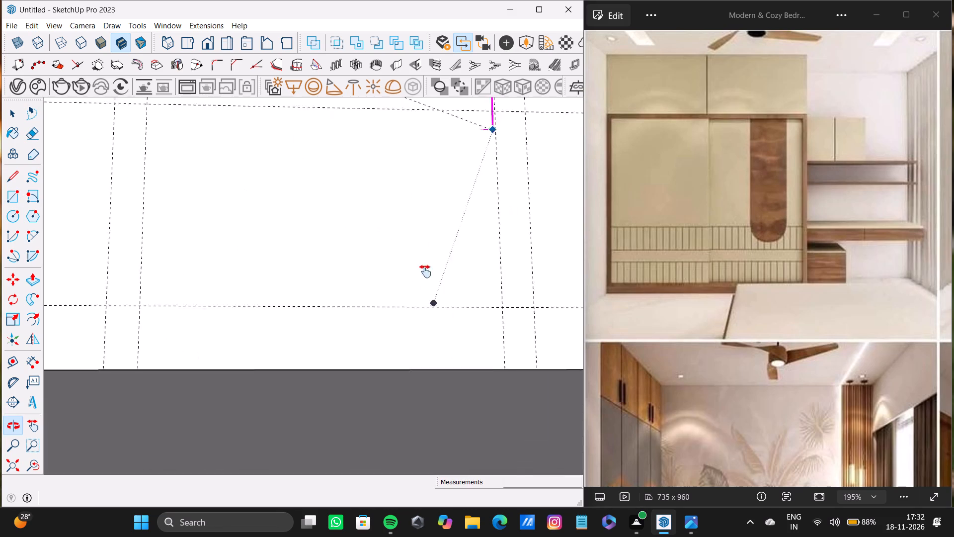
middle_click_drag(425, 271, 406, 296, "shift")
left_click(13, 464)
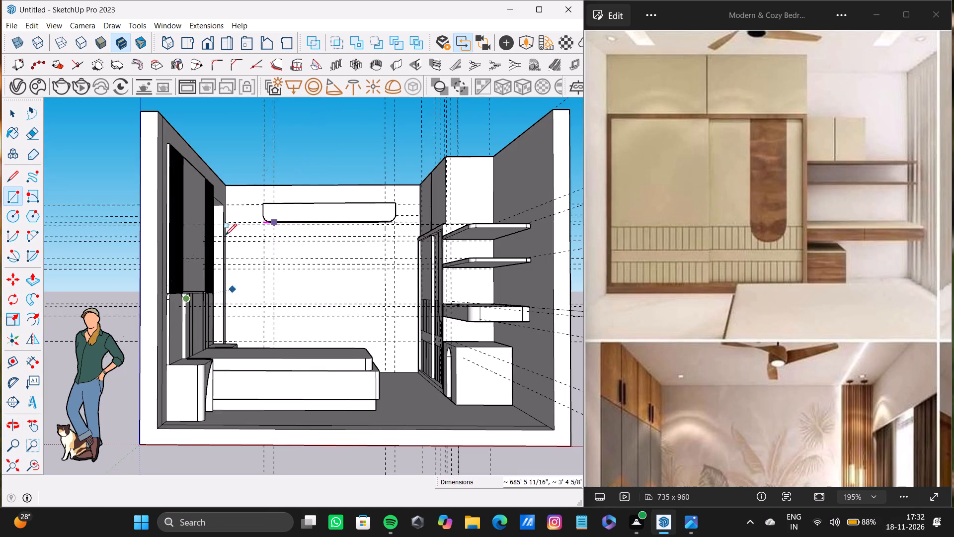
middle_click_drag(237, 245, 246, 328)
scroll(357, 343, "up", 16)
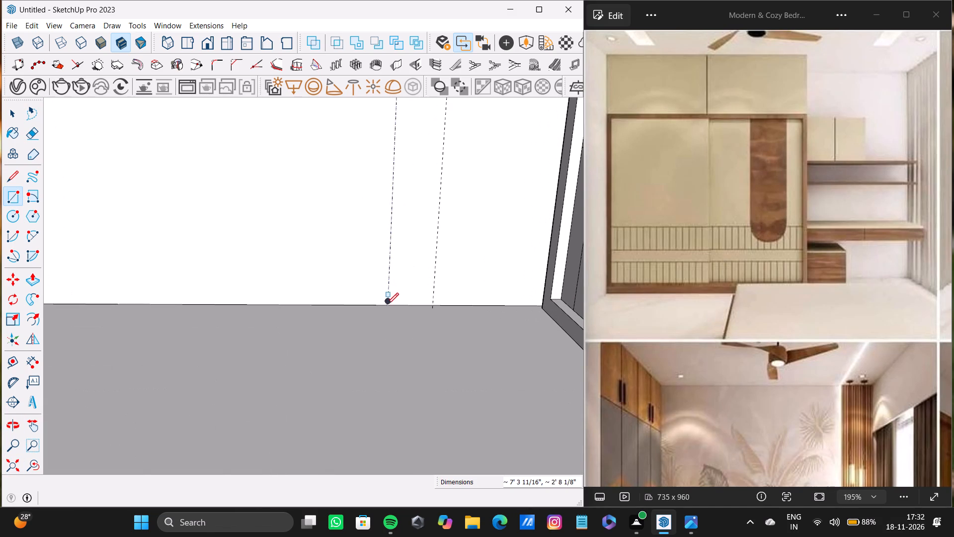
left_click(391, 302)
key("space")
Examine the rectangle beneath the box in the context of the whole room, from the front and from above.
scroll(332, 223, "down", 20)
scroll(332, 223, "down", 1)
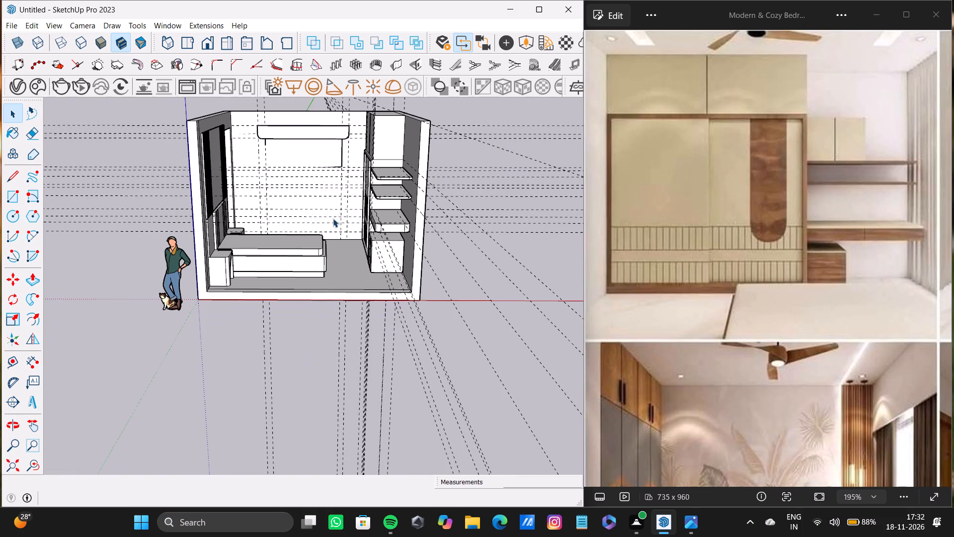
scroll(328, 161, "down", 3)
middle_click_drag(338, 169, 306, 226)
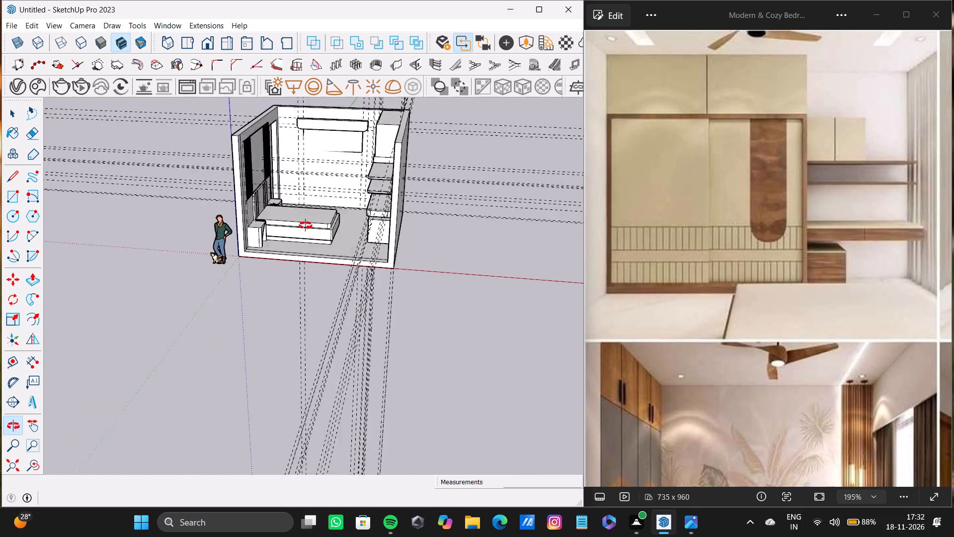
middle_click_drag(306, 226, 300, 298)
scroll(298, 303, "down", 1)
middle_click_drag(332, 88, 352, 188, "shift")
middle_click_drag(335, 139, 338, 228)
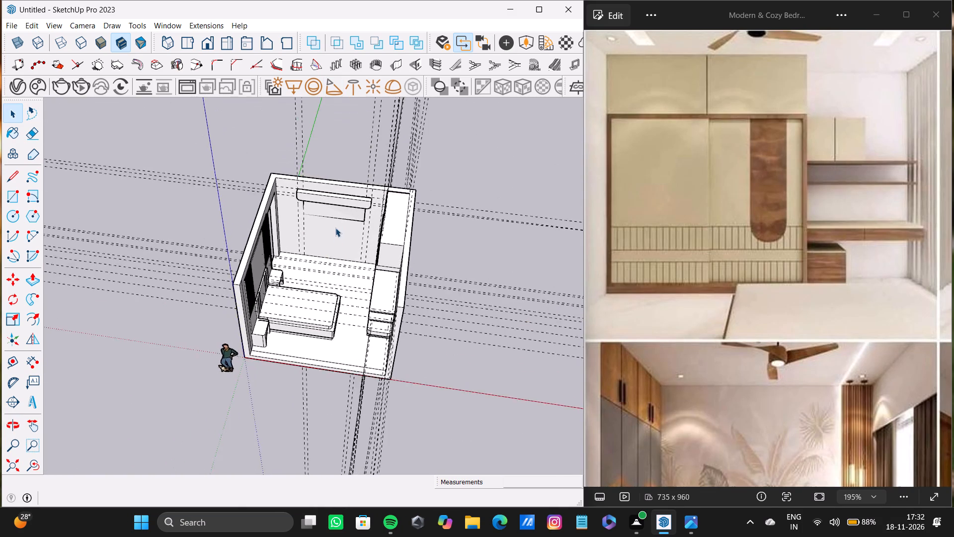
scroll(335, 228, "up", 13)
scroll(316, 203, "down", 7)
Undo the end wall edits back to before the projecting box and its outline were drawn, leaving the original guides.
key("ctrl+z")
key("ctrl+z")
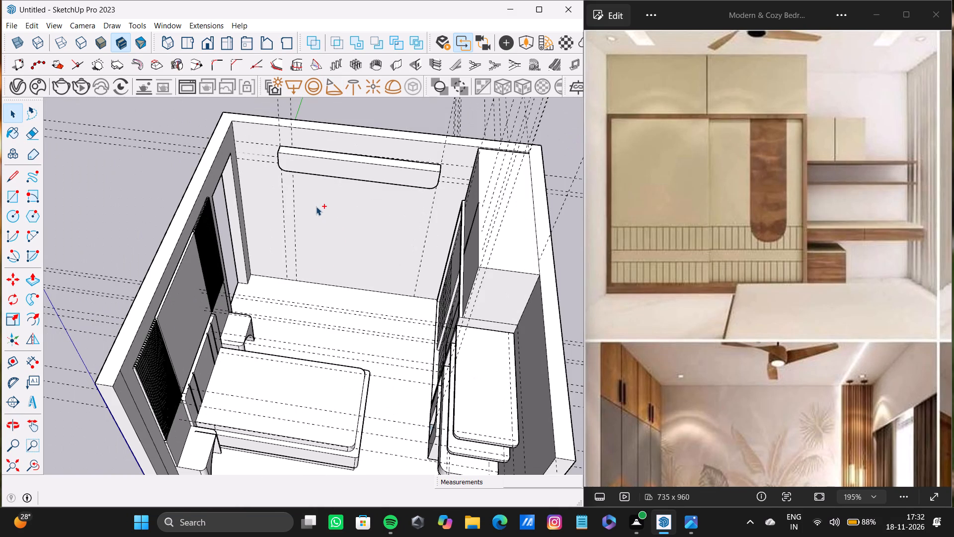
key("ctrl+z")
key("ctrl+z")
key("ctrl+z")
key("ctrl+z")
key("ctrl+z")
key("ctrl+z")
key("ctrl+z")
key("ctrl+z")
key("ctrl+z")
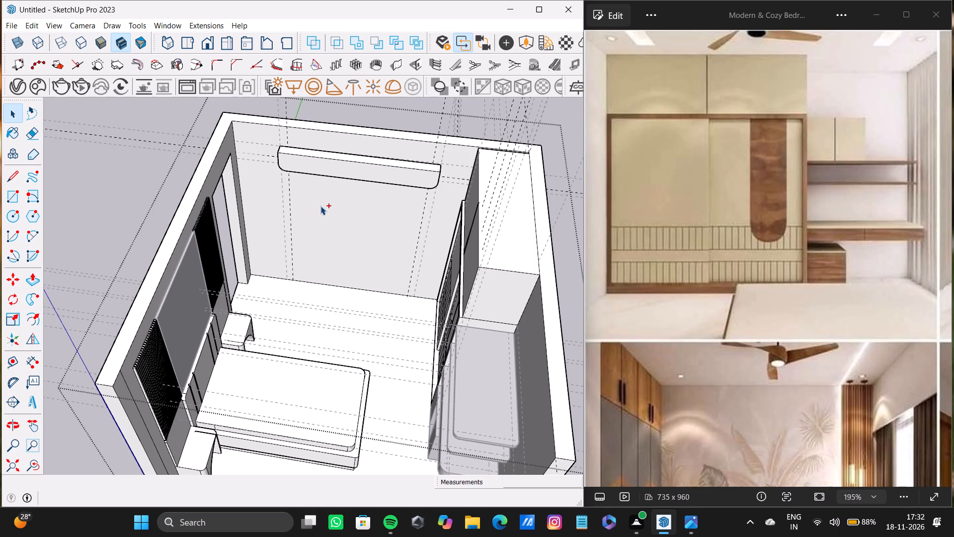
key("ctrl+z")
key("ctrl+z")
key("ctrl+z")
key("ctrl+z")
key("ctrl+z")
key("ctrl+z")
key("ctrl+z")
key("ctrl+z")
key("ctrl+z")
key("ctrl+z")
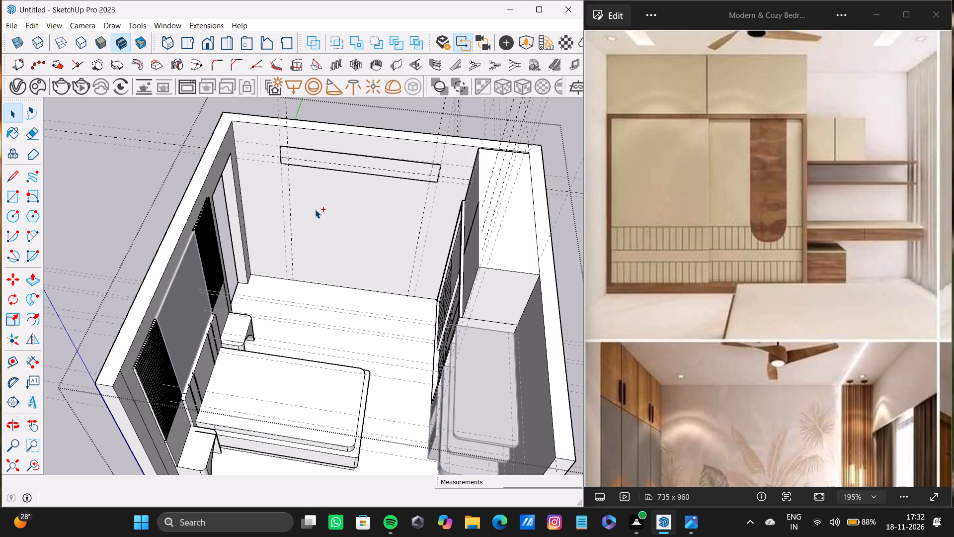
key("ctrl+z")
key("ctrl+z")
key("ctrl+z")
key("ctrl+z")
key("ctrl+z")
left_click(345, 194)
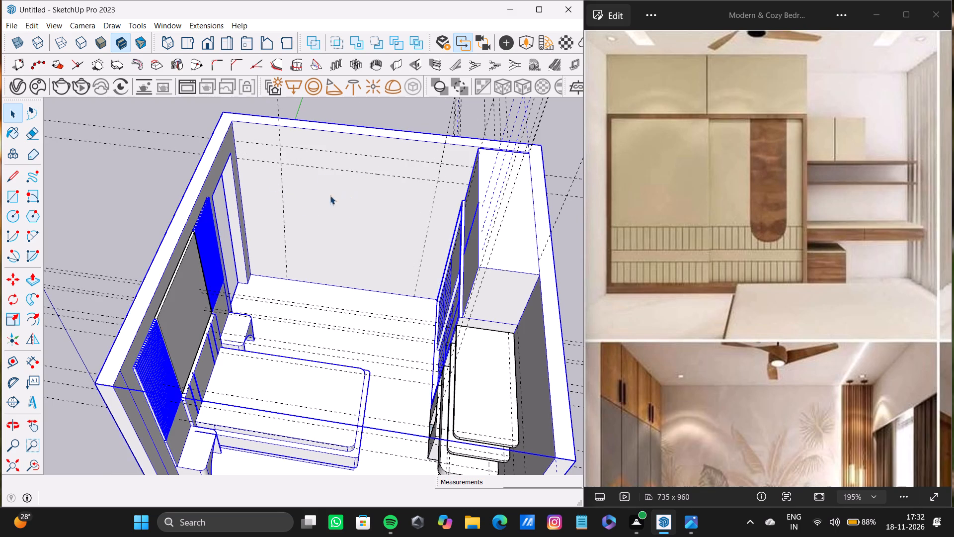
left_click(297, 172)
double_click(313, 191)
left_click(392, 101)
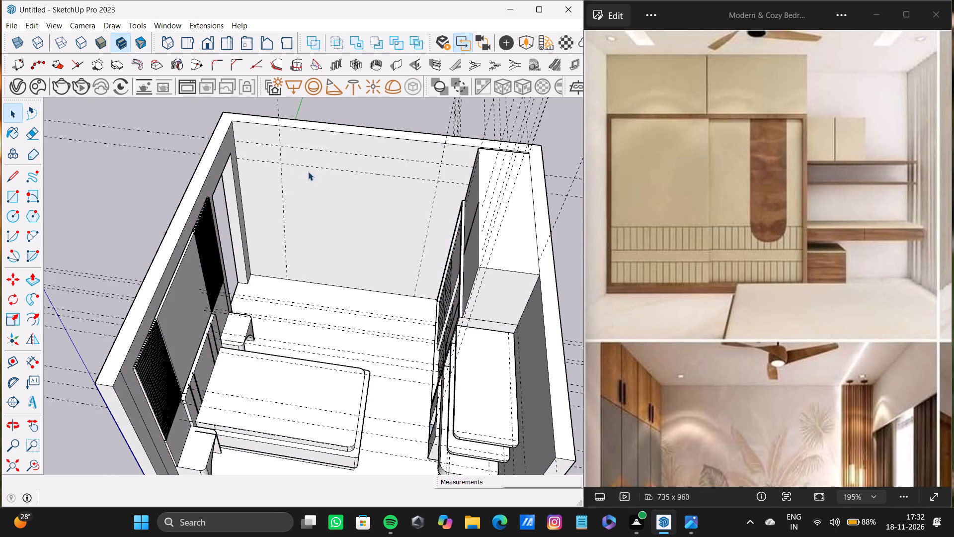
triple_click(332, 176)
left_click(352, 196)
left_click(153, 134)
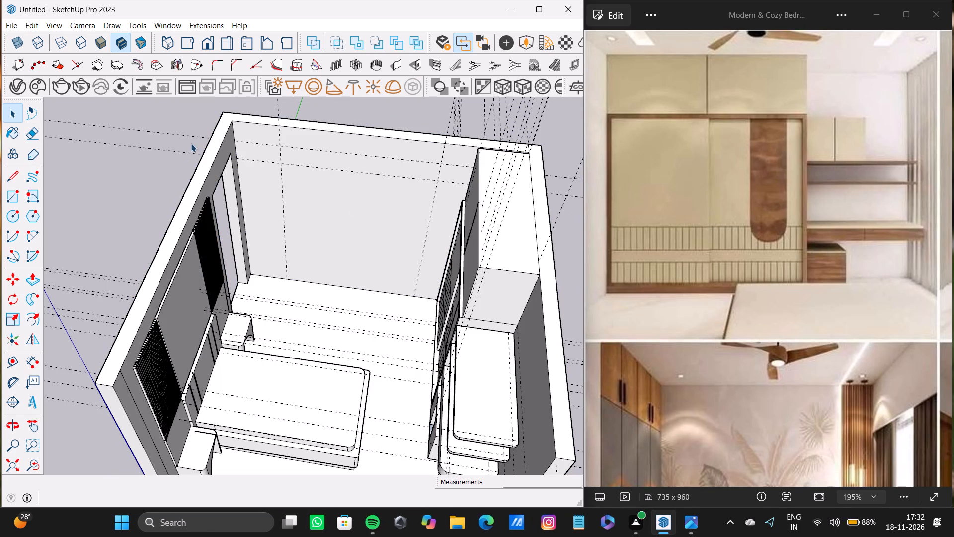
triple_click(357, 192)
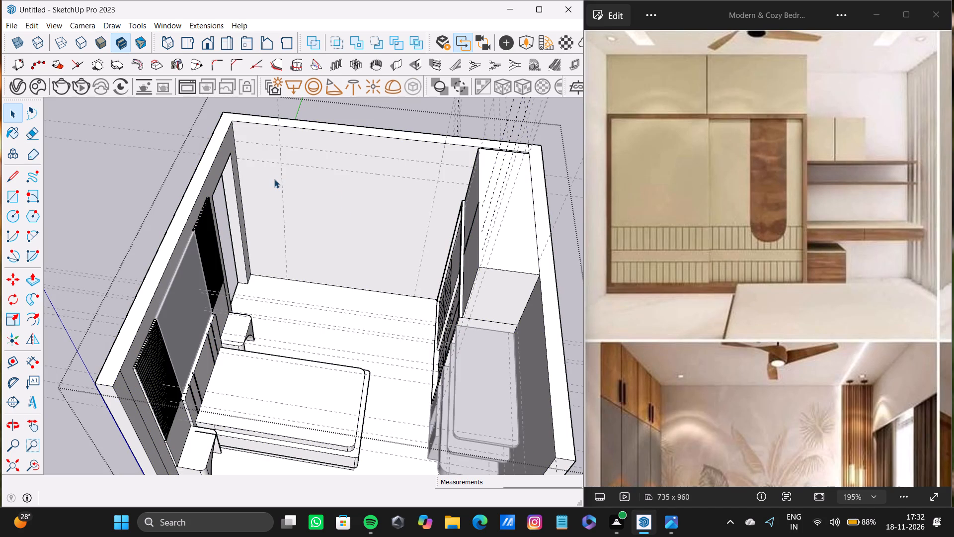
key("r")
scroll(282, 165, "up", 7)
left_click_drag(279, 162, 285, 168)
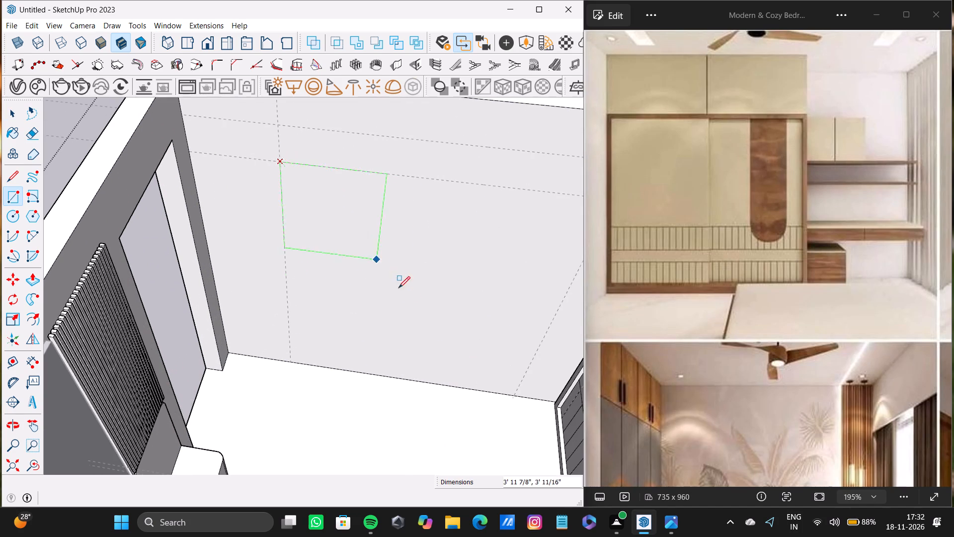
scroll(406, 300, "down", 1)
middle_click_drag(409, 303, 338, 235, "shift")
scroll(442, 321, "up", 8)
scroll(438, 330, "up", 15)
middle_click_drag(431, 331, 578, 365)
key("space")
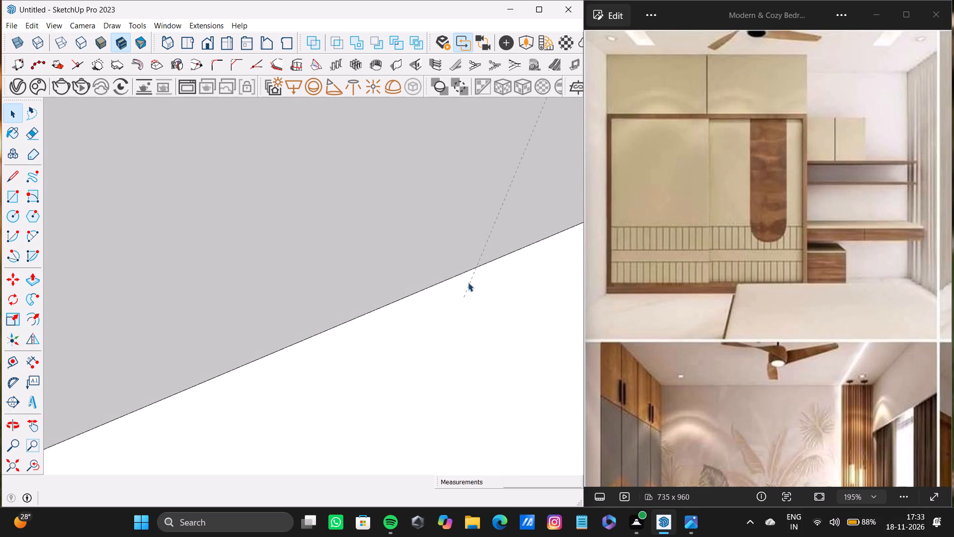
Delete the vertical guide on the end wall nearest the wardrobe.
left_click(468, 282)
scroll(219, 272, "down", 20)
scroll(219, 272, "down", 11)
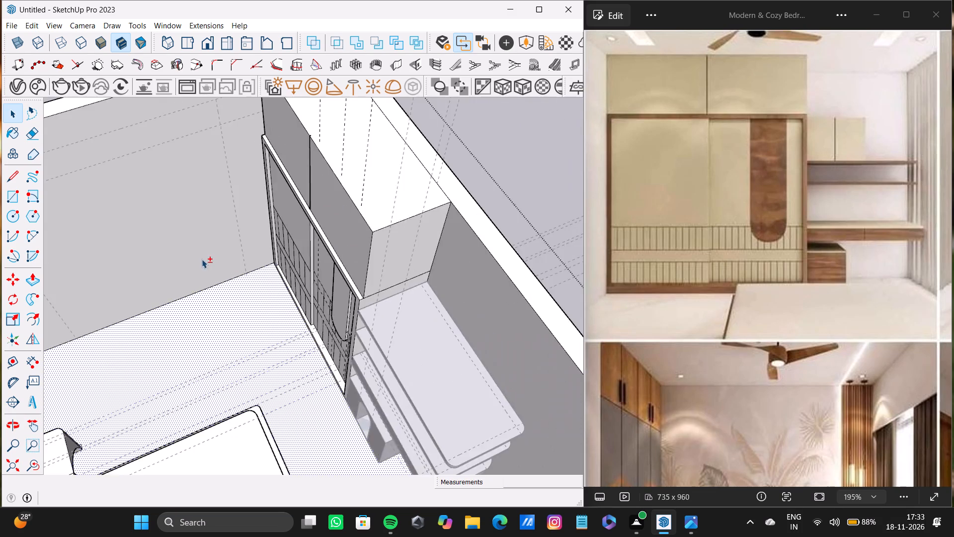
scroll(202, 259, "down", 5)
middle_click_drag(199, 262, 344, 279, "shift")
left_click(121, 178)
scroll(371, 251, "up", 9)
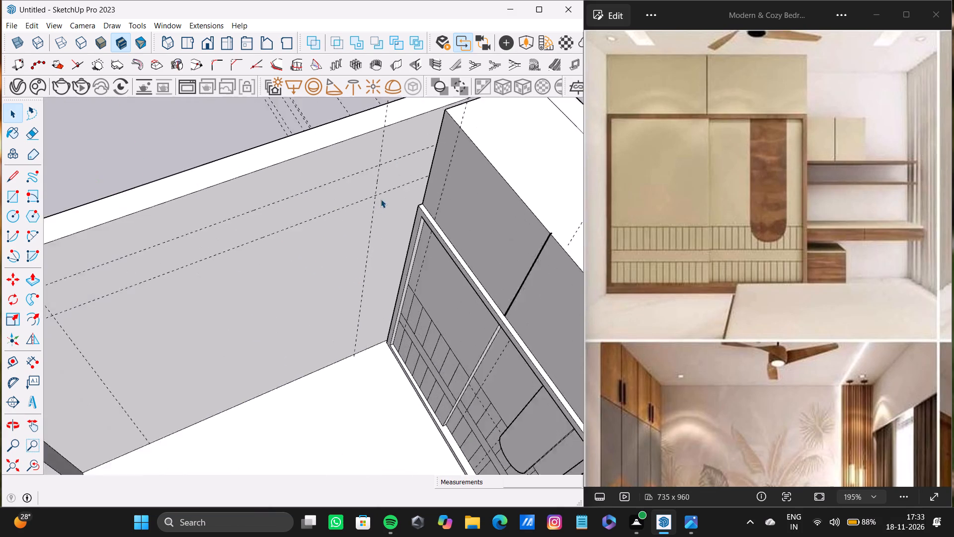
scroll(381, 199, "up", 5)
left_click(377, 177)
left_click(374, 179)
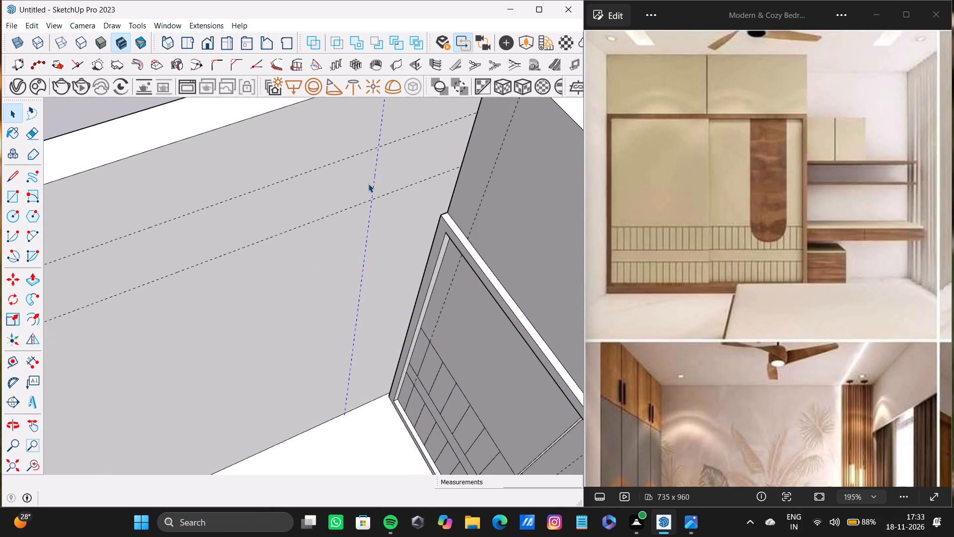
key("Delete")
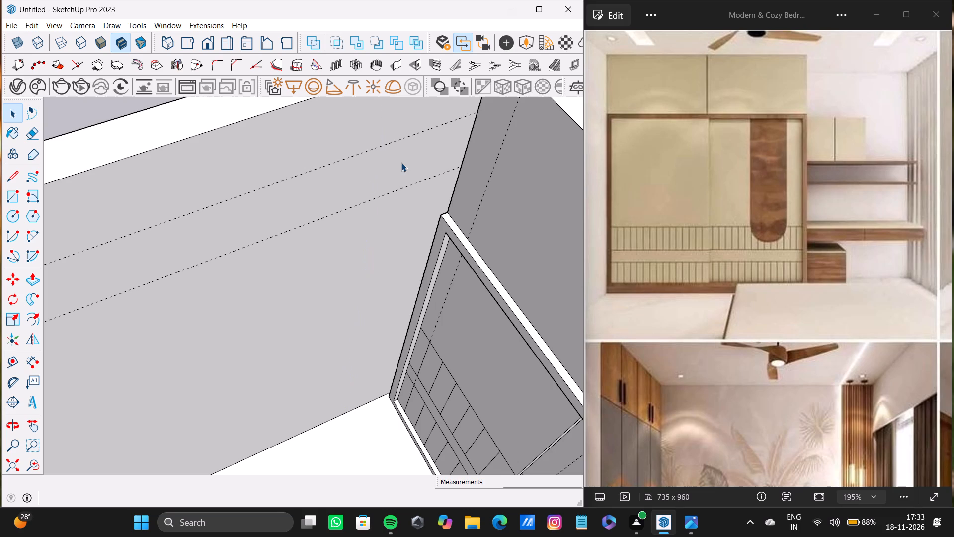
Place a vertical guide on the end wall about 2' 8 1/2" from the wall's corner edge beside the wardrobe.
key("t")
scroll(466, 156, "up", 4)
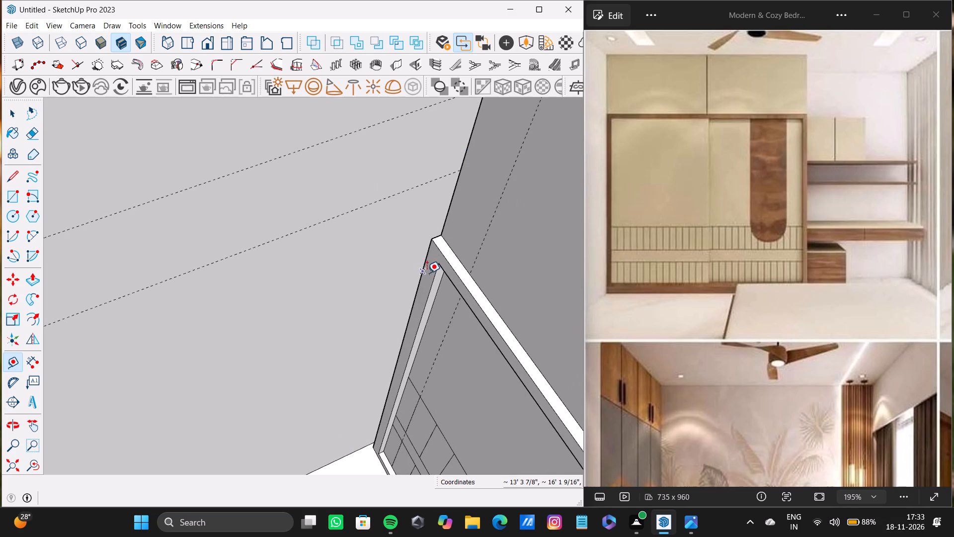
left_click(424, 261)
scroll(157, 294, "down", 7)
middle_click_drag(157, 290, 373, 205, "shift")
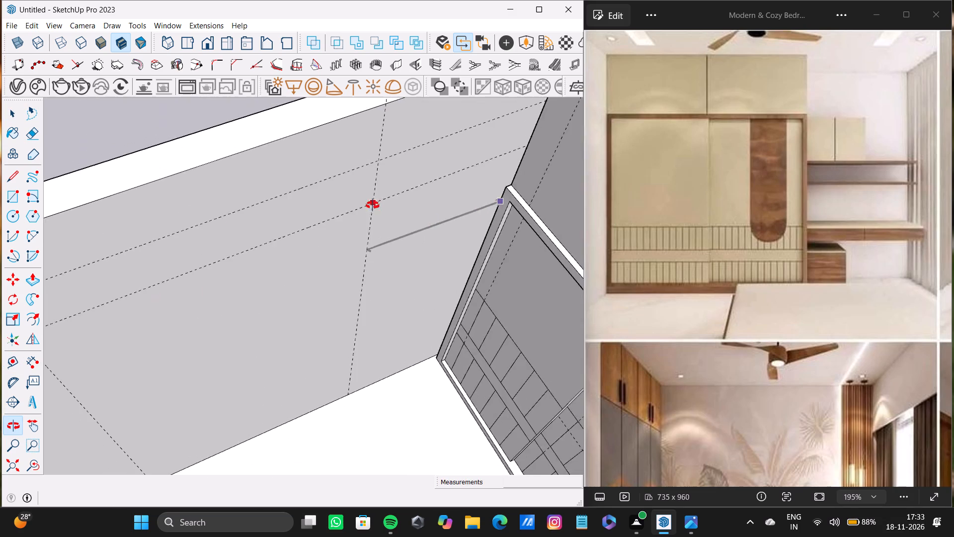
middle_click_drag(373, 205, 362, 212, "shift")
middle_click_drag(365, 285, 359, 269)
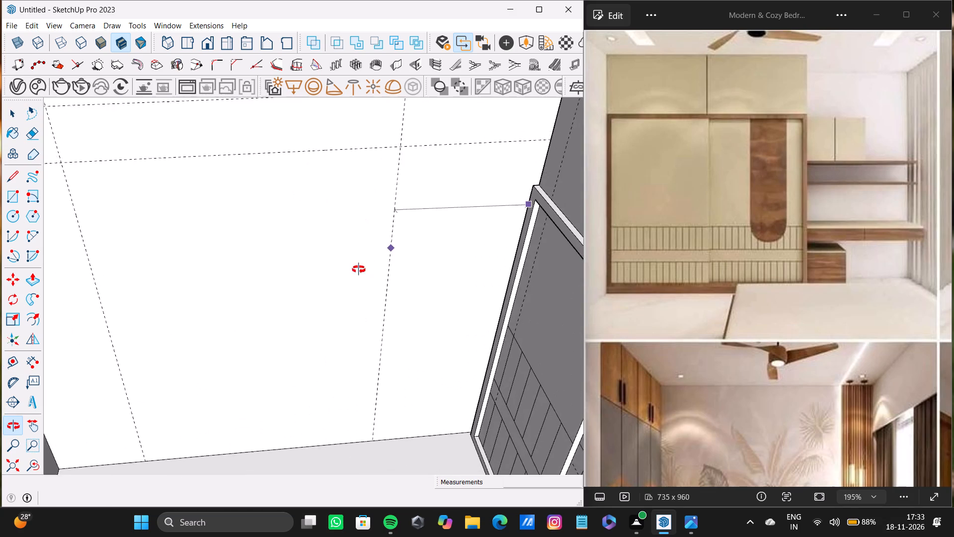
middle_click_drag(359, 269, 338, 267)
scroll(357, 260, "down", 6)
middle_click_drag(361, 249, 356, 264, "shift")
left_click(374, 283)
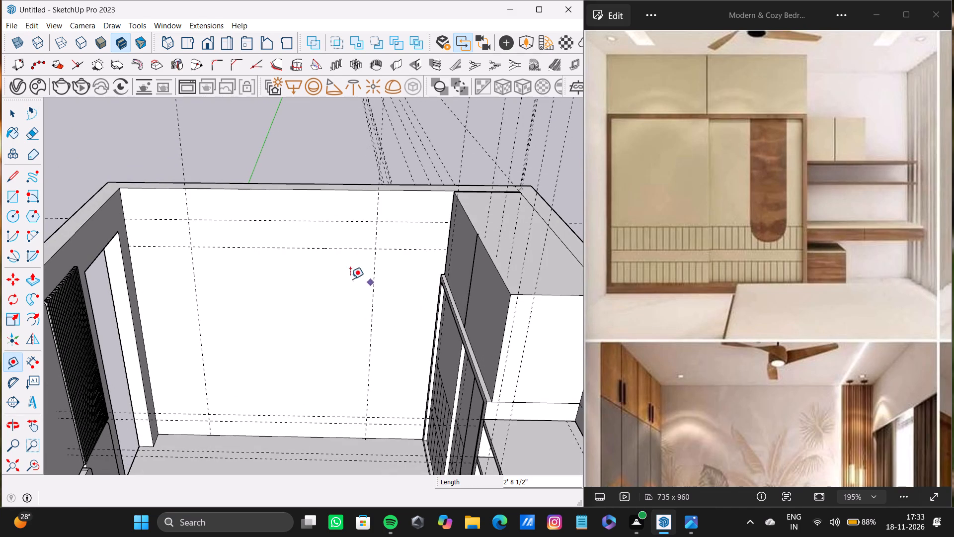
key("space")
Start drawing a rectangle on the end wall among the guides.
key("r")
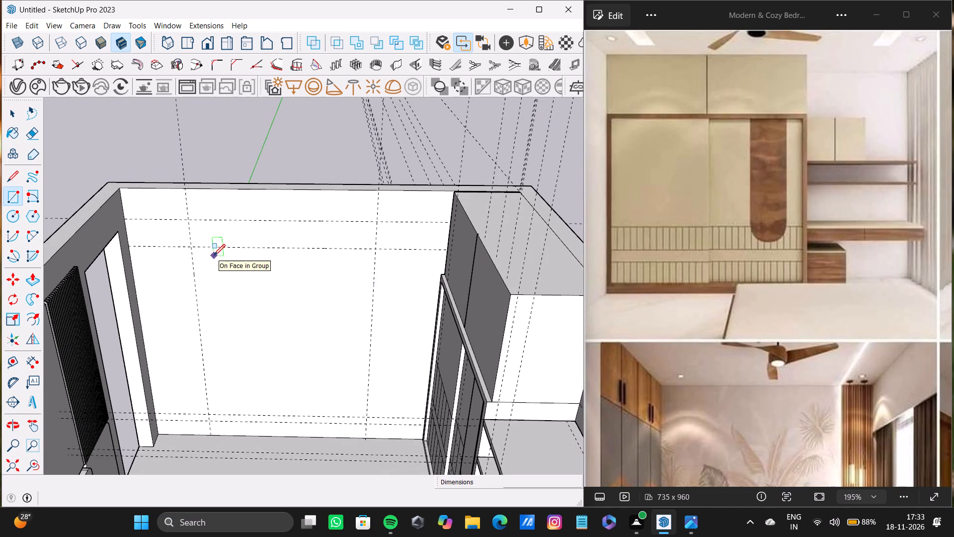
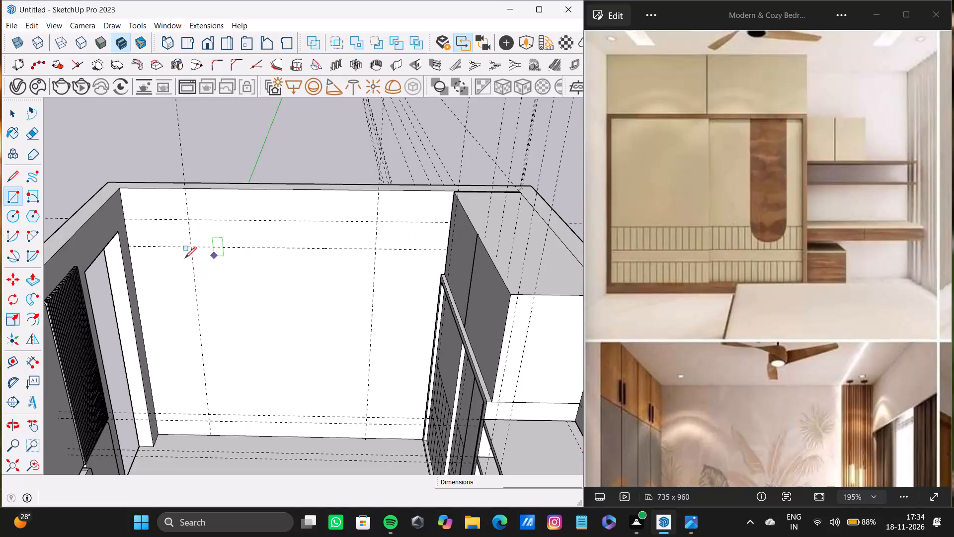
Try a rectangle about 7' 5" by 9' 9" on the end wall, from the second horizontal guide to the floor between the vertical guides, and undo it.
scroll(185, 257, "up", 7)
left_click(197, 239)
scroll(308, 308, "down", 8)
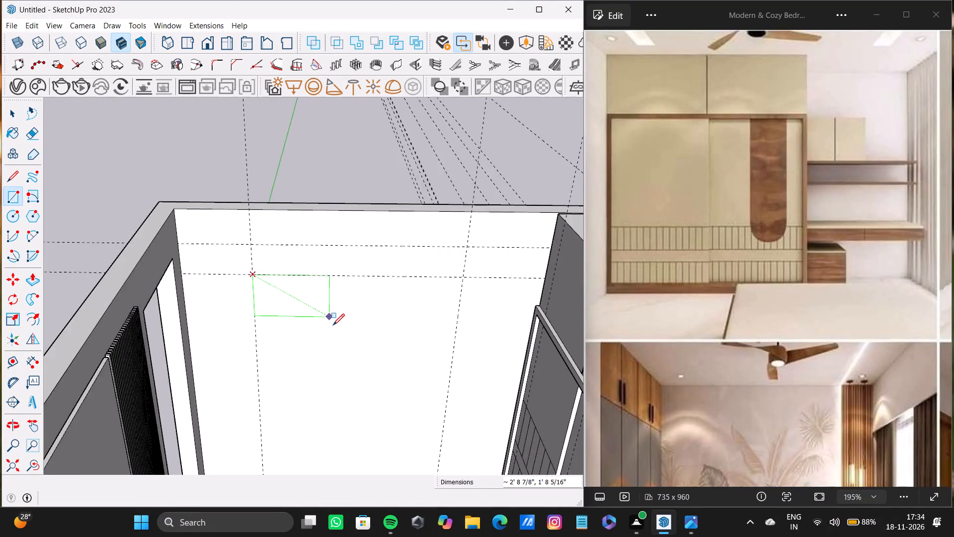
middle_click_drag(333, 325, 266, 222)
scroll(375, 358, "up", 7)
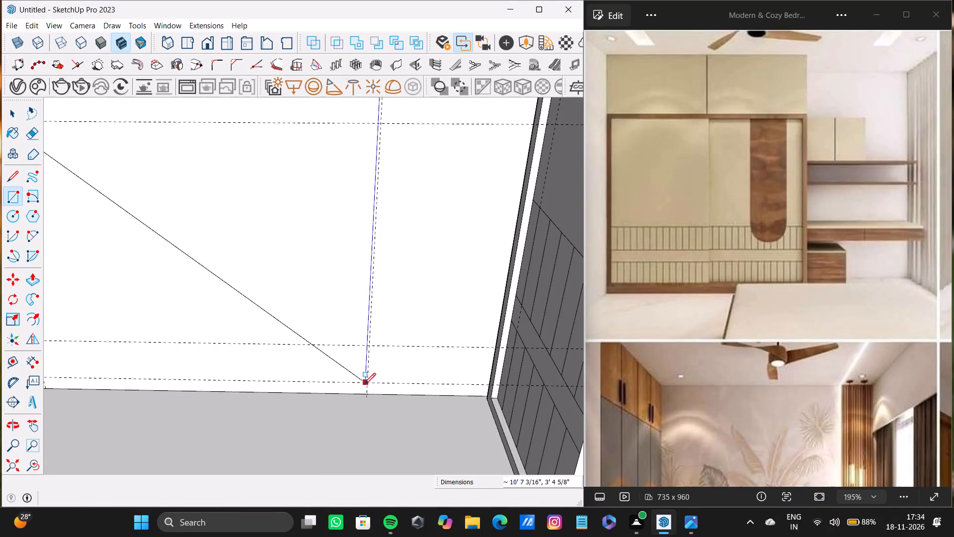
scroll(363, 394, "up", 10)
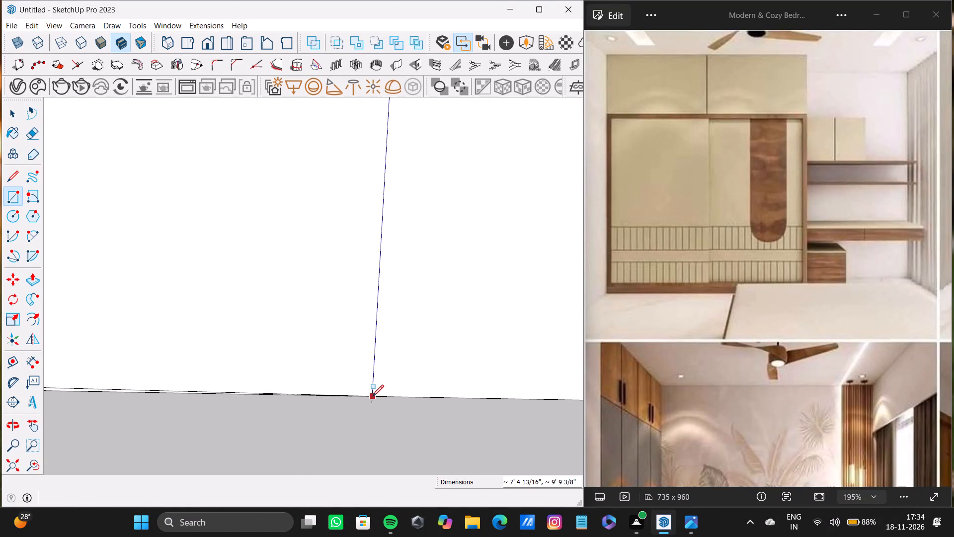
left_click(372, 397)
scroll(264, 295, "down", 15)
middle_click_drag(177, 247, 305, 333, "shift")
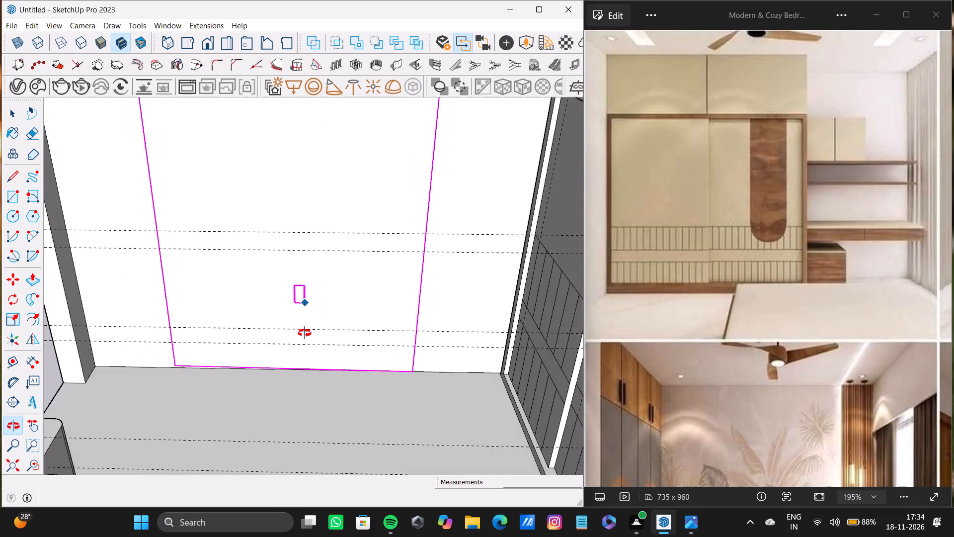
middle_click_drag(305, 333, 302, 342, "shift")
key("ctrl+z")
Delete the vertical guide on the end wall nearest the wardrobe.
scroll(180, 278, "down", 4)
middle_click_drag(190, 273, 205, 313, "shift")
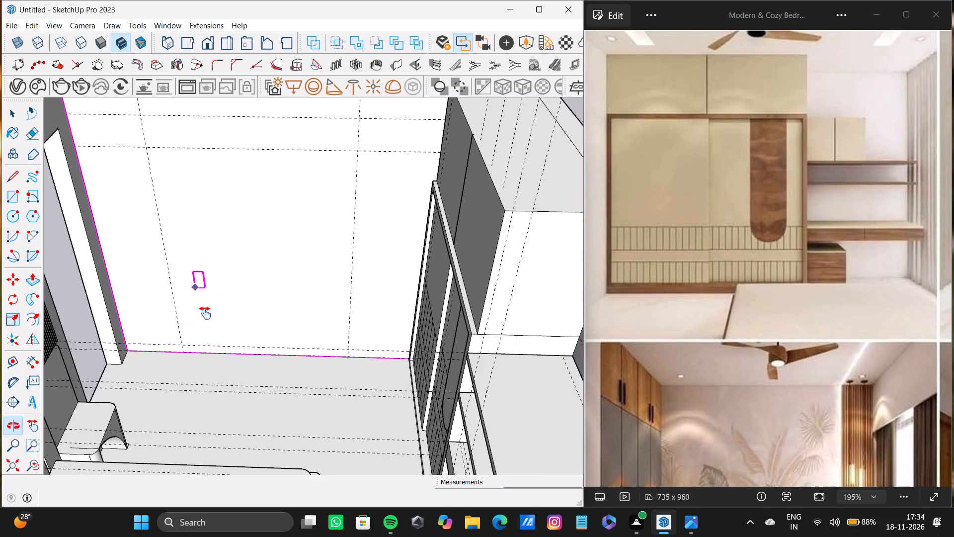
middle_click_drag(205, 313, 340, 420, "shift")
scroll(318, 369, "up", 17)
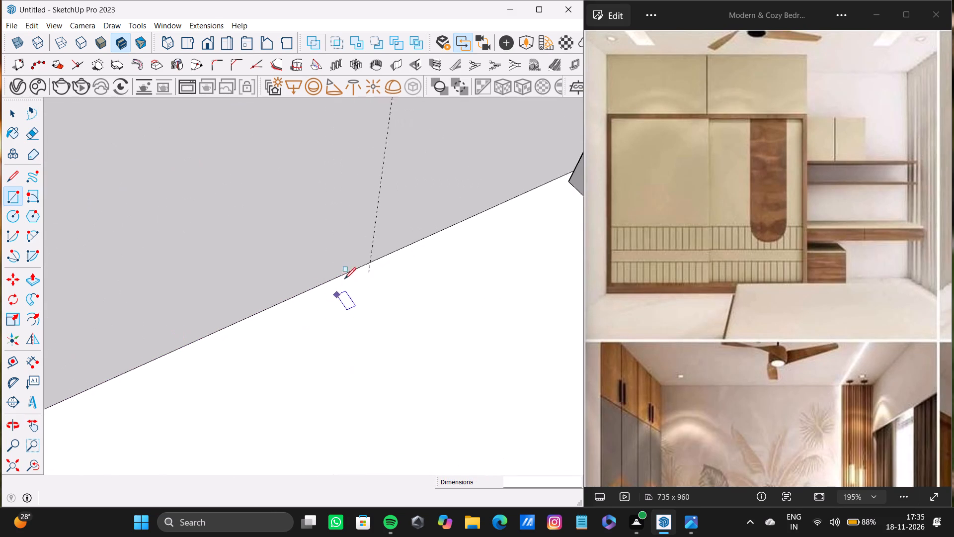
scroll(344, 279, "up", 6)
middle_click_drag(348, 275, 373, 273)
scroll(383, 238, "up", 2)
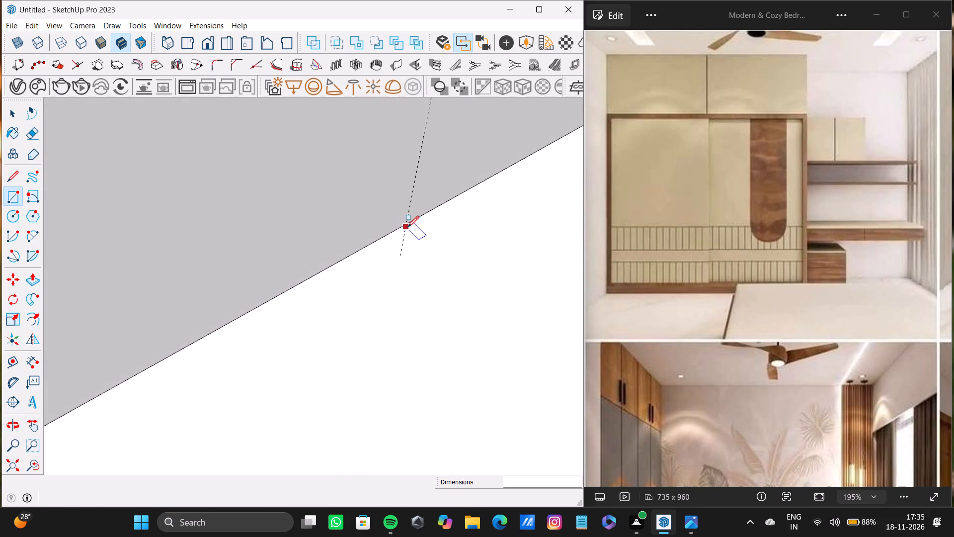
key("space")
left_click(404, 226)
left_click(405, 232)
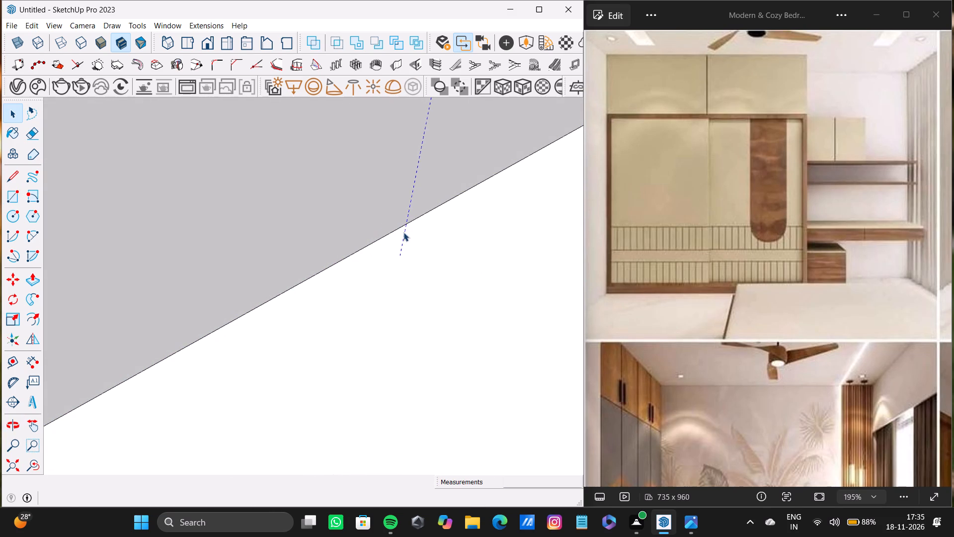
key("Delete")
Place a vertical guide on the end wall near the wardrobe, about 7' 3" from the remaining vertical guide.
scroll(302, 223, "down", 9)
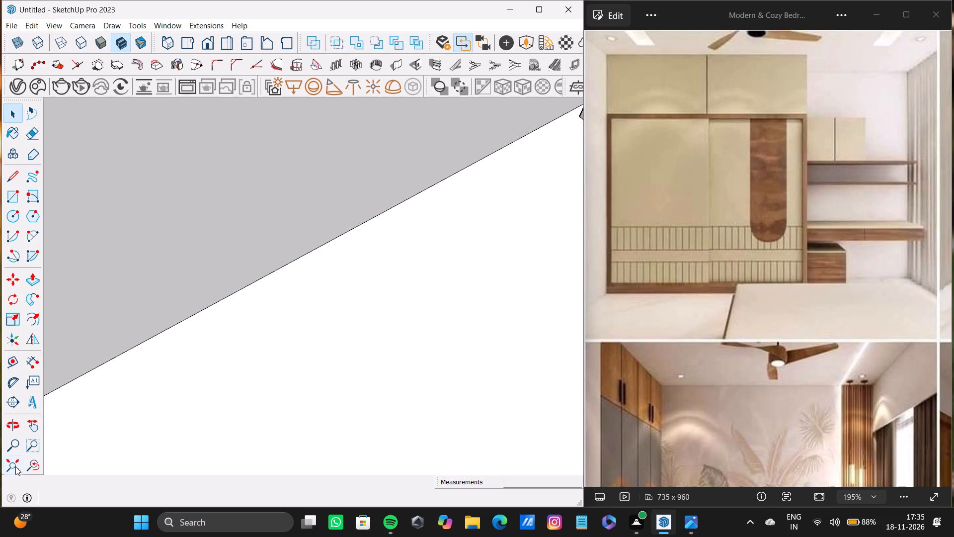
left_click_drag(15, 466, 18, 461)
middle_click_drag(272, 320, 130, 303)
scroll(223, 212, "up", 9)
middle_click_drag(298, 170, 268, 280, "shift")
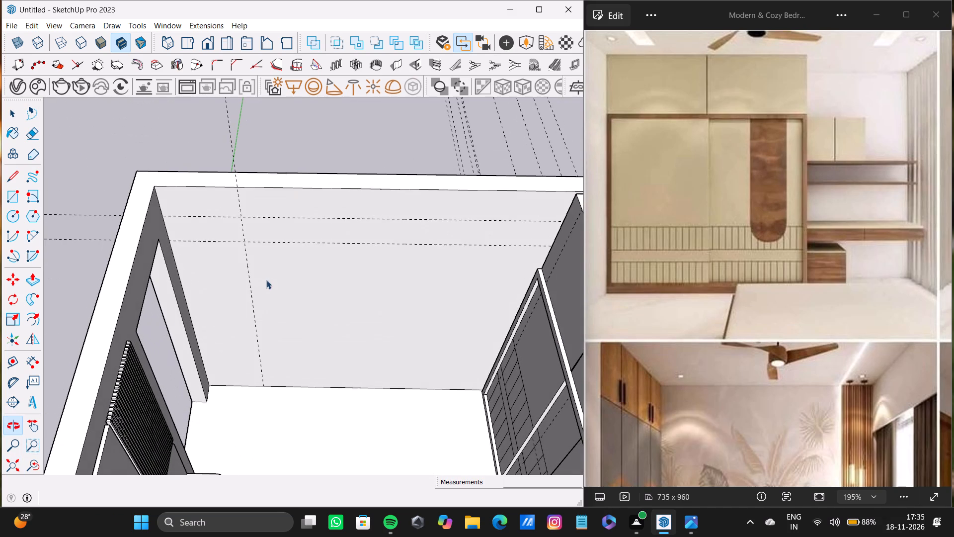
key("t")
scroll(240, 204, "up", 7)
left_click(239, 203)
scroll(428, 248, "down", 3)
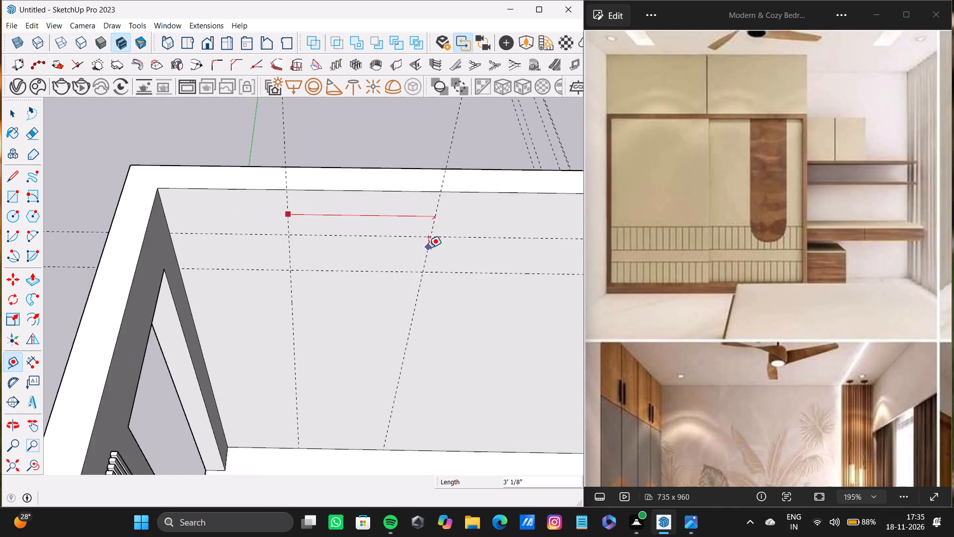
scroll(428, 248, "down", 4)
middle_click_drag(437, 243, 262, 247, "shift")
left_click(394, 242)
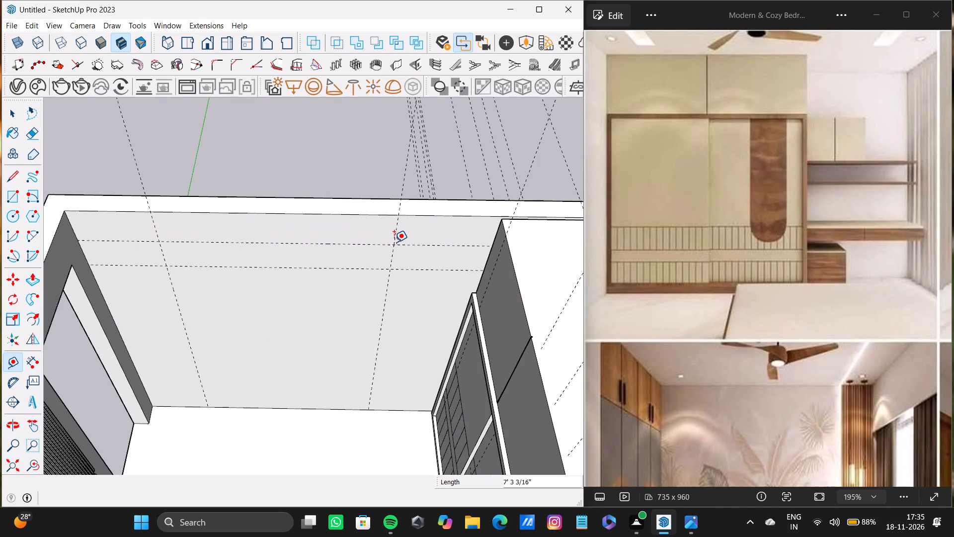
key("space")
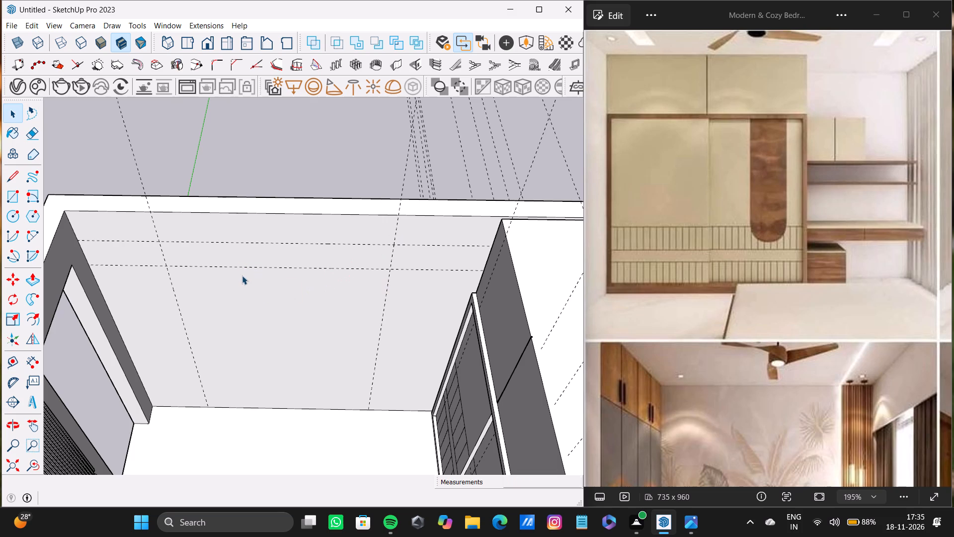
Start drawing a rectangle on the end wall among the guides.
key("r")
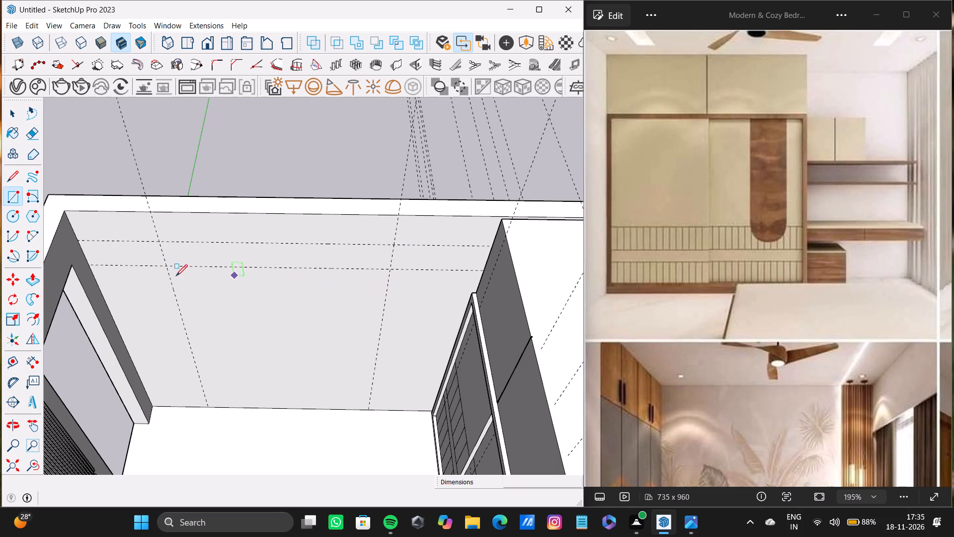
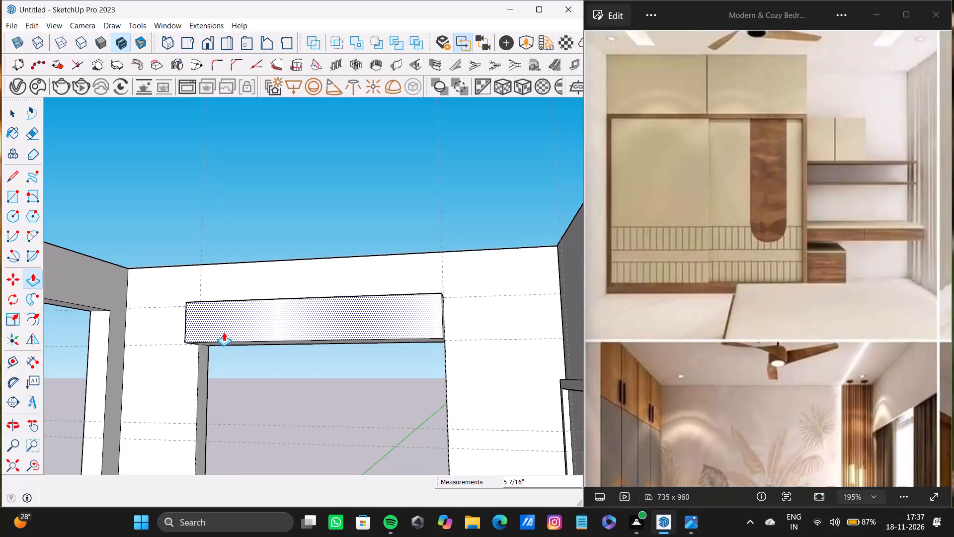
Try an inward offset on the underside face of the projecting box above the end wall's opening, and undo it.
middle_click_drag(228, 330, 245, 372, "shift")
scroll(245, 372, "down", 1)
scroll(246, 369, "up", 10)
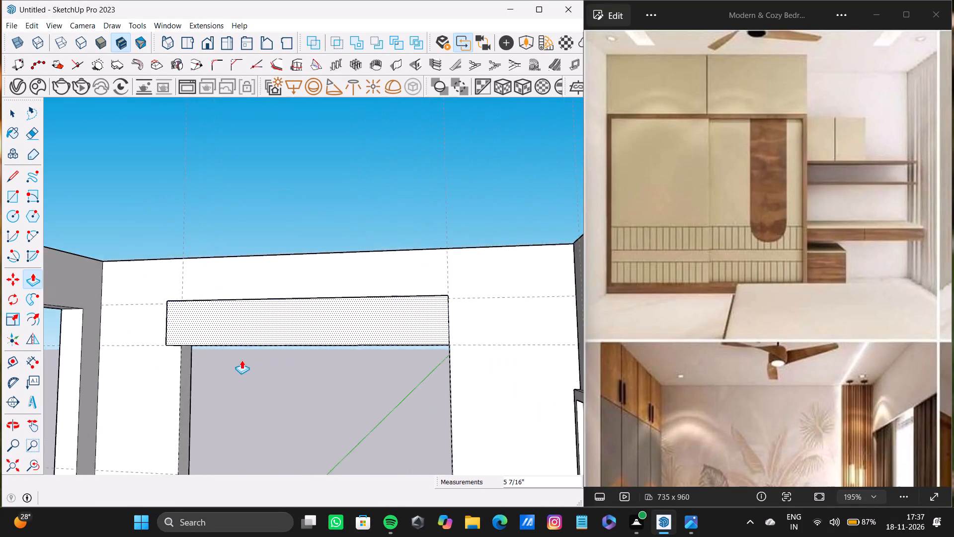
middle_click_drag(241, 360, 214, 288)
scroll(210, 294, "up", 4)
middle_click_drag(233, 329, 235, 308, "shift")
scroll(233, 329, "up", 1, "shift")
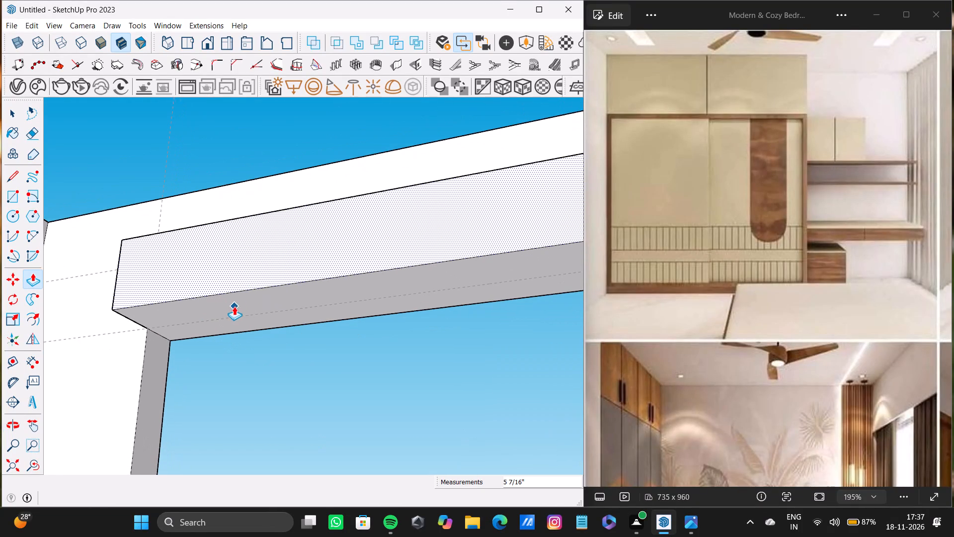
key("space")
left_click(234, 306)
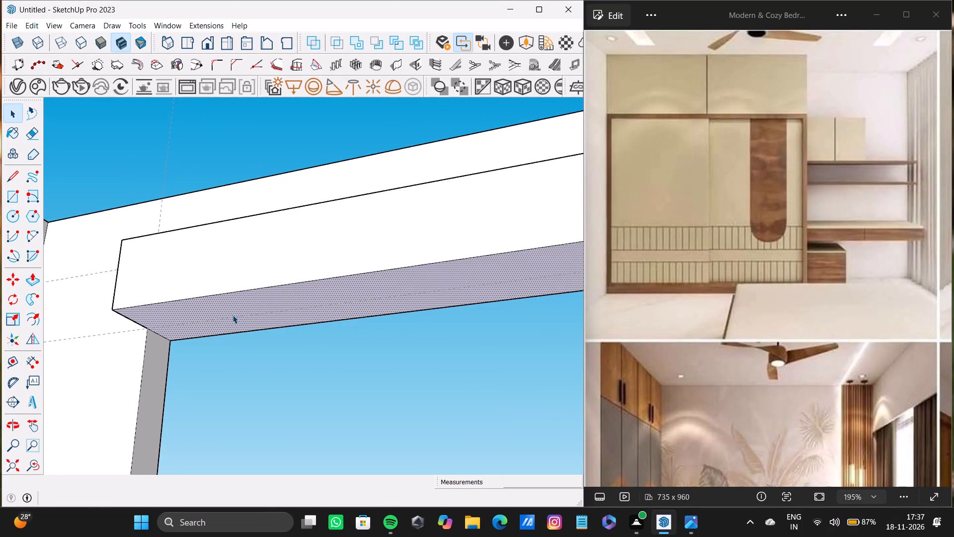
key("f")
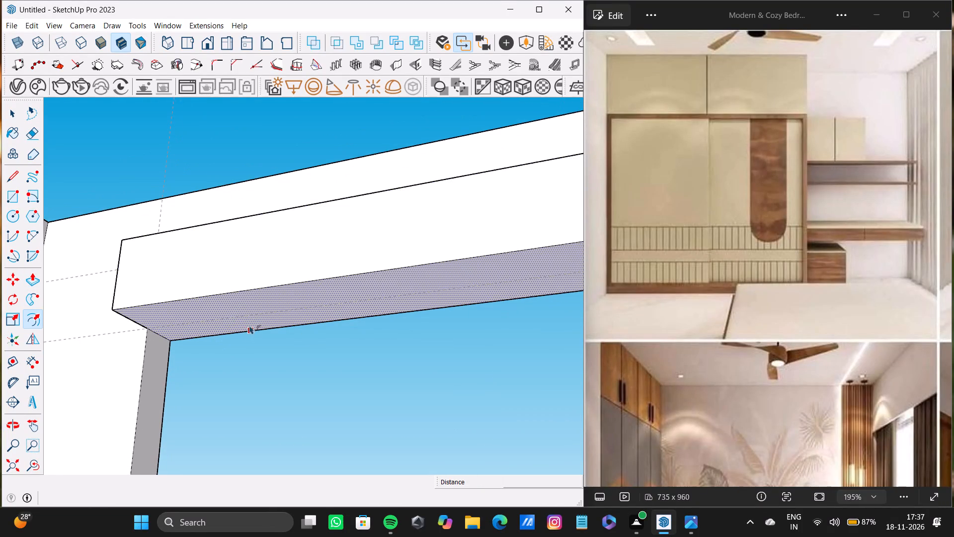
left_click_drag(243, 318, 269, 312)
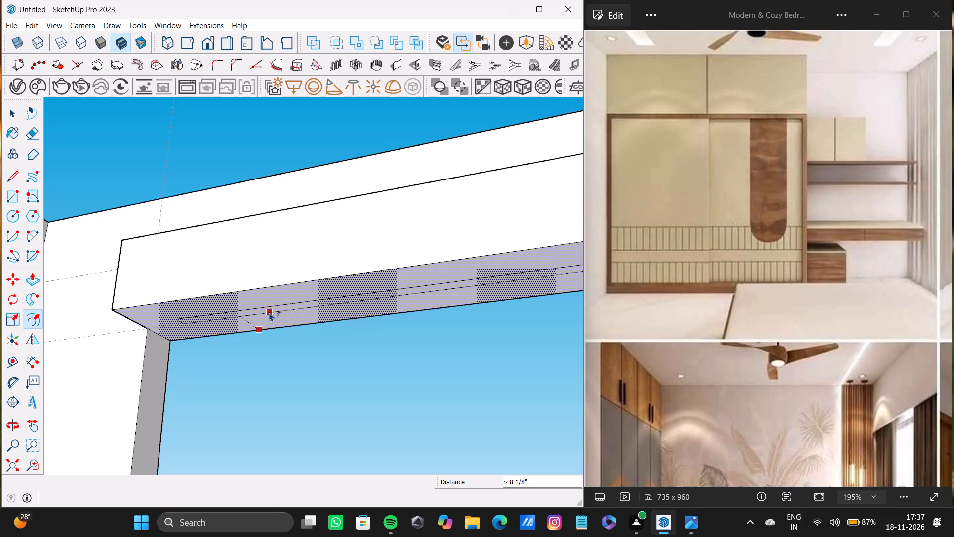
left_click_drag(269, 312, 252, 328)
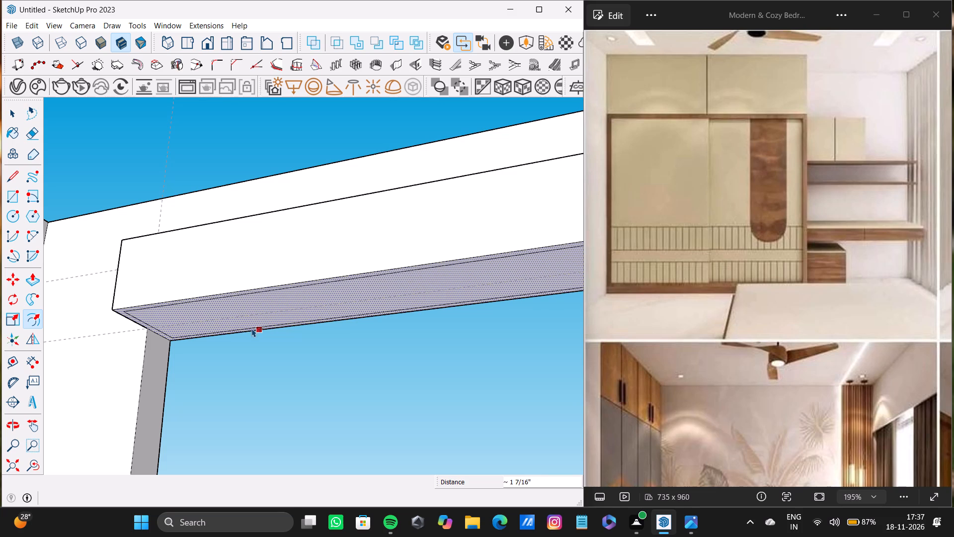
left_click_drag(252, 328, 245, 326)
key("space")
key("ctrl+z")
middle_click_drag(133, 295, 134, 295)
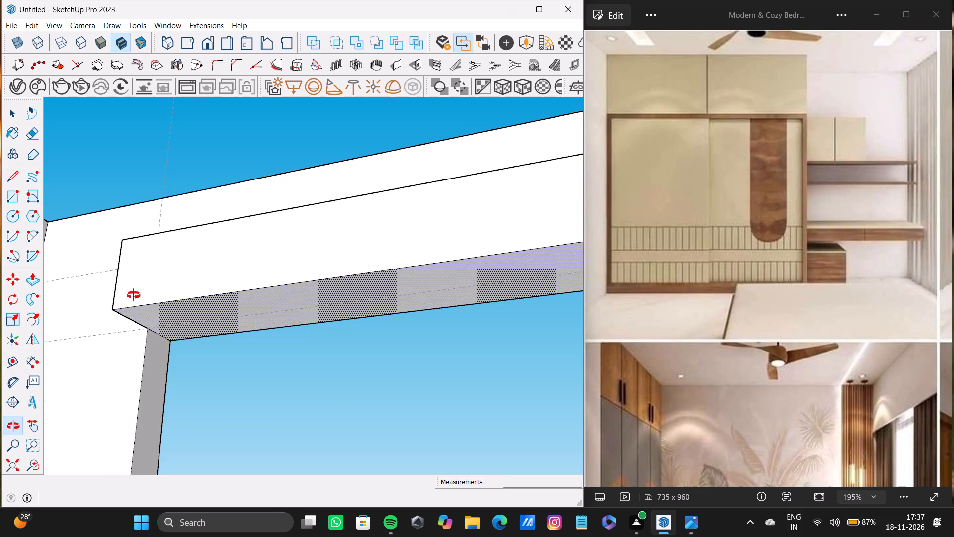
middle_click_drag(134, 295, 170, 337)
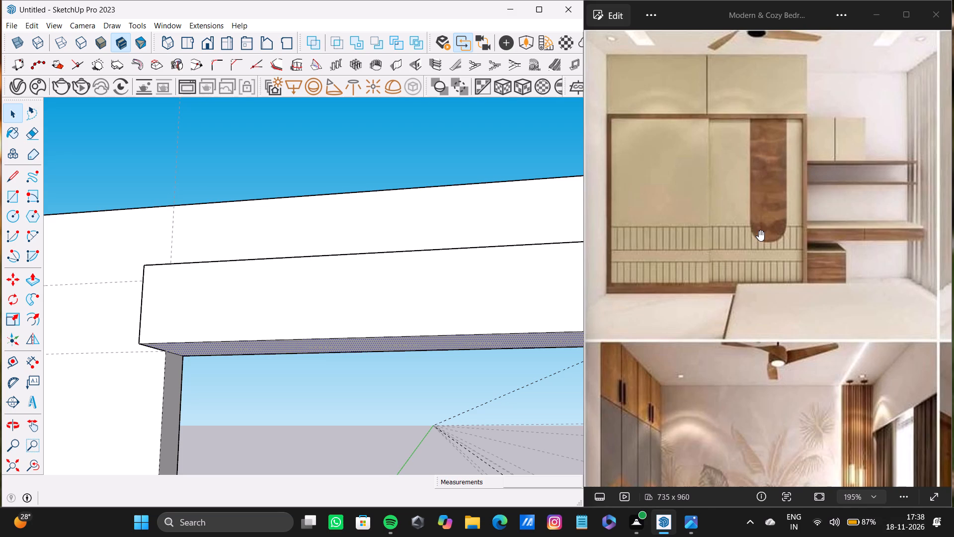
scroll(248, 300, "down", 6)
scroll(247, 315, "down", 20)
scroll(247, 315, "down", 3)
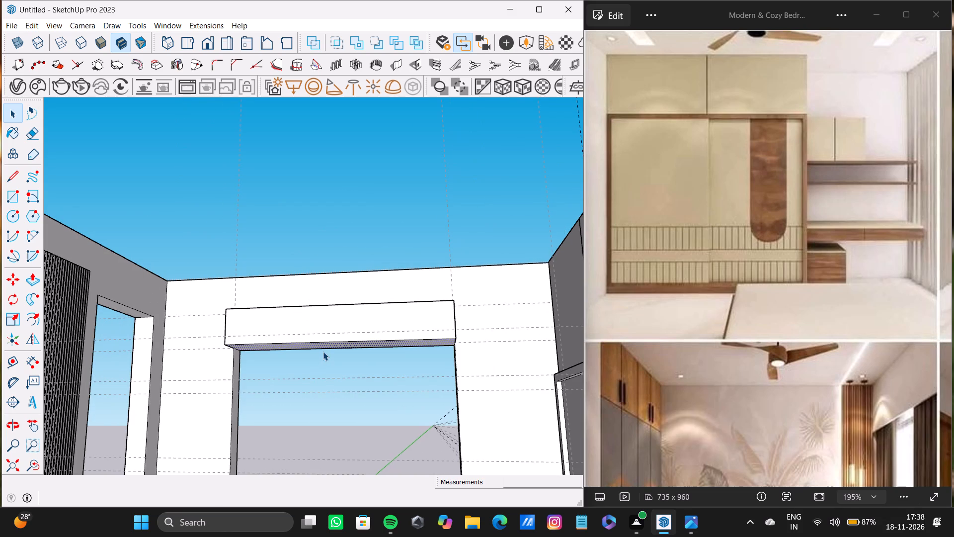
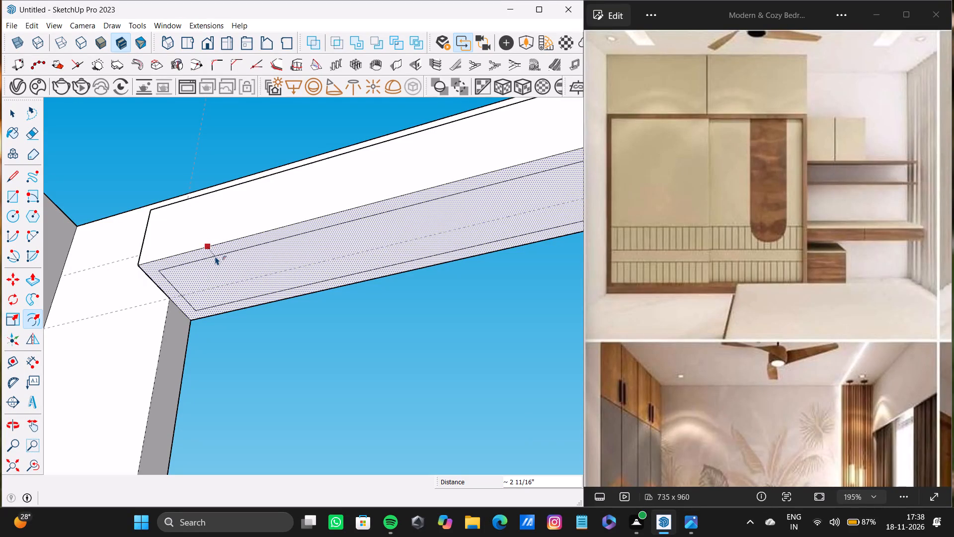
Push the inset face on the projecting box's underside up into the box by about 5 inches, leaving a thin rim.
key("space")
left_click(220, 273)
key("p")
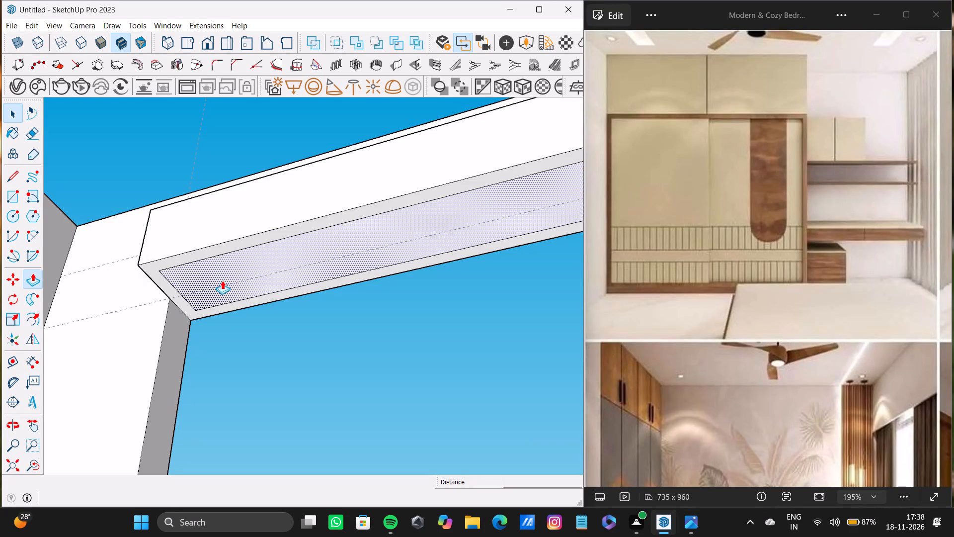
left_click_drag(223, 282, 233, 256)
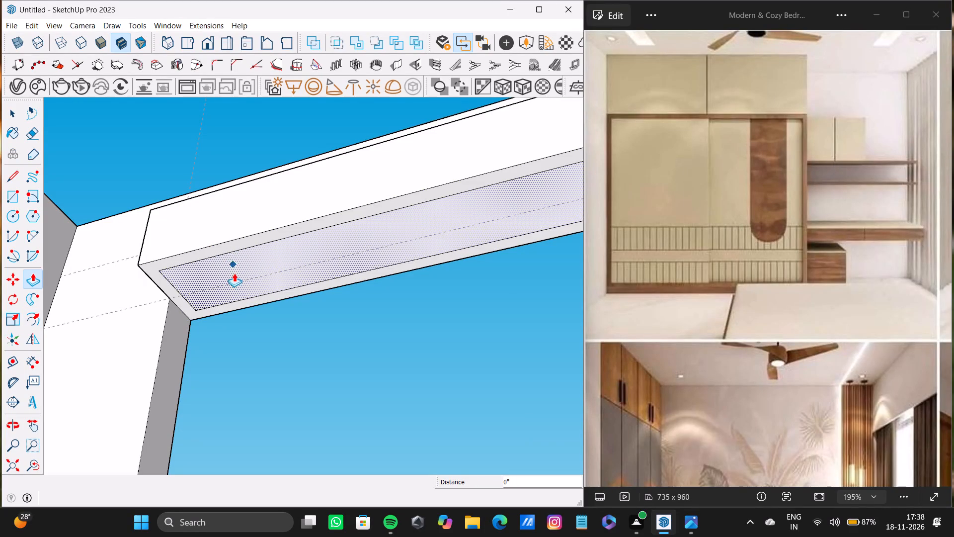
left_click_drag(240, 274, 252, 250)
left_click_drag(269, 281, 271, 280)
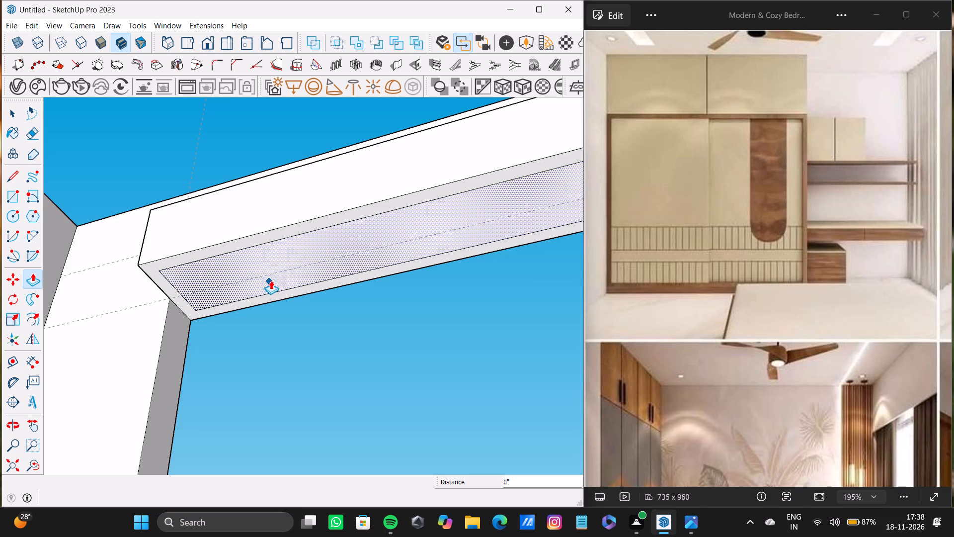
left_click_drag(271, 280, 279, 261)
Draw a rectangle about 7' 3" long on the floor of the end wall's opening, spanning both jambs and the full wall depth.
middle_click_drag(227, 236, 336, 391)
scroll(336, 391, "down", 8)
middle_click_drag(313, 364, 241, 248, "shift")
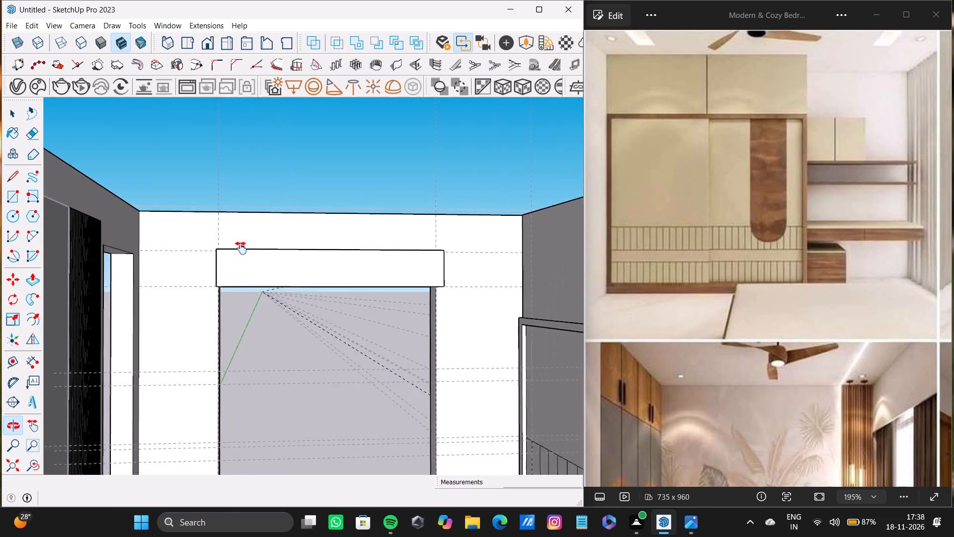
middle_click_drag(241, 248, 200, 317, "shift")
scroll(253, 339, "down", 4)
middle_click_drag(318, 335, 293, 437, "shift")
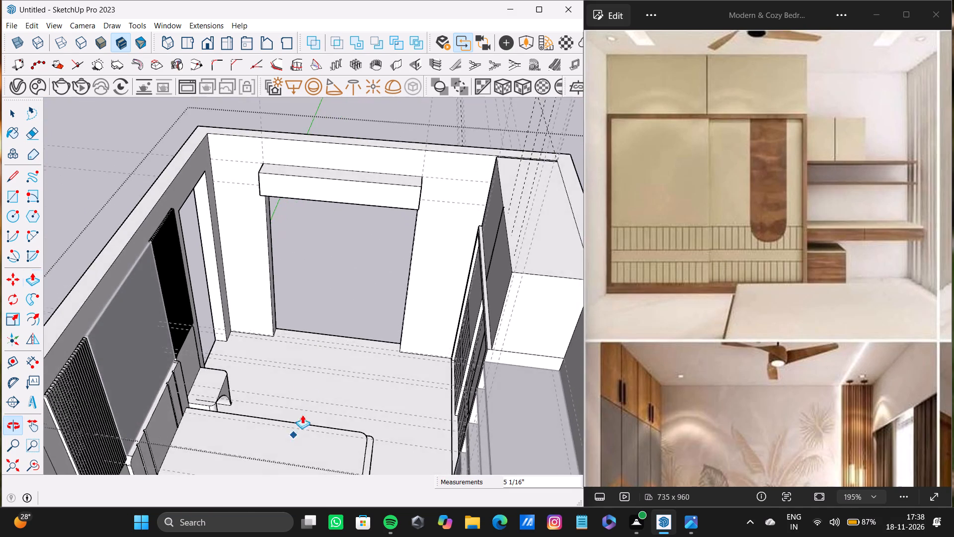
scroll(301, 363, "up", 13)
middle_click_drag(283, 318, 200, 374, "shift")
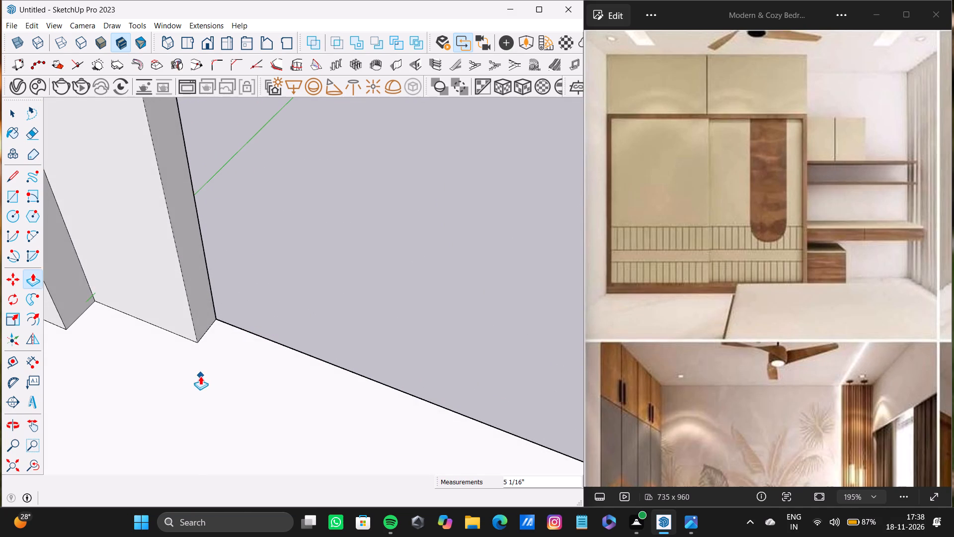
key("r")
scroll(177, 361, "up", 11)
left_click(211, 340)
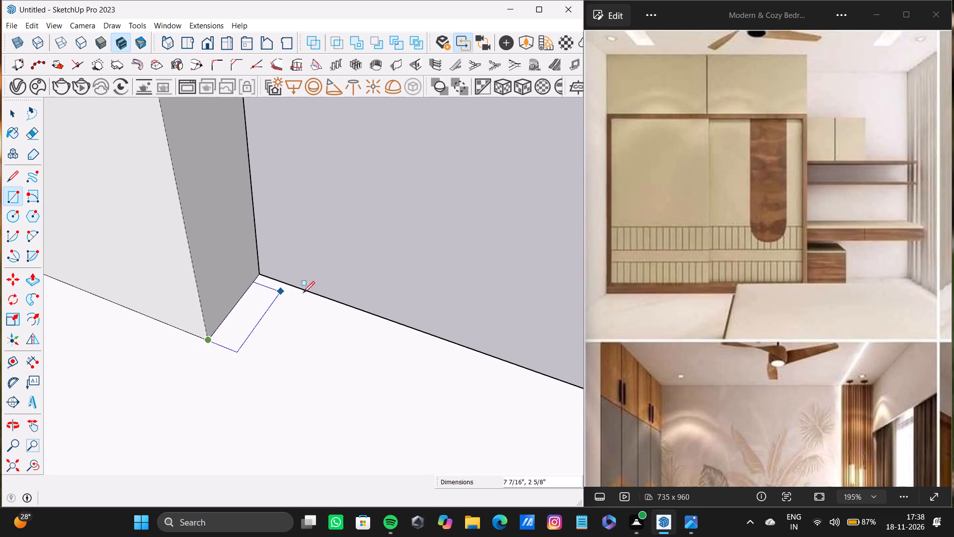
scroll(444, 380, "down", 5)
middle_click_drag(456, 377, 281, 307, "shift")
scroll(328, 359, "down", 5)
middle_click_drag(389, 383, 412, 333)
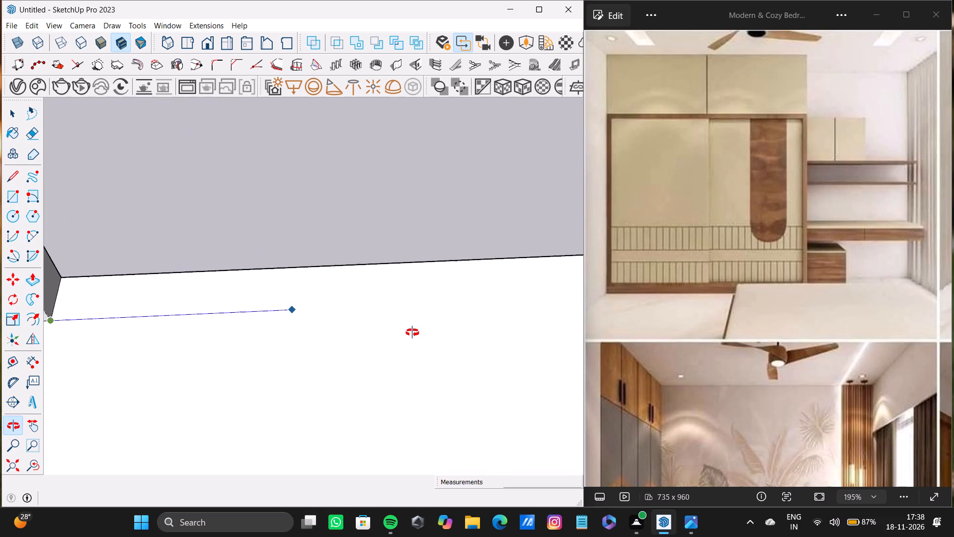
middle_click_drag(412, 333, 414, 331)
scroll(417, 304, "down", 4, "shift")
middle_click_drag(417, 303, 338, 311, "shift")
scroll(424, 299, "up", 3)
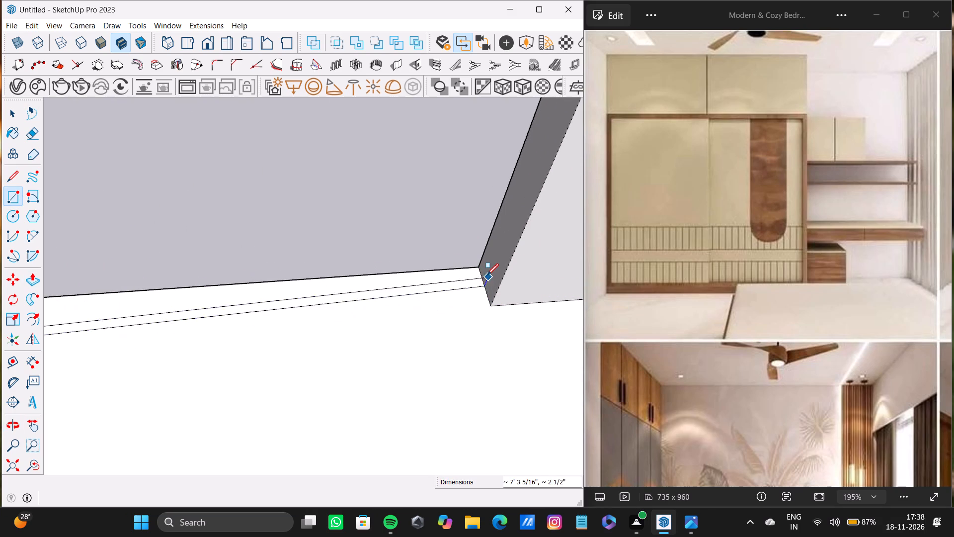
left_click(481, 268)
key("space")
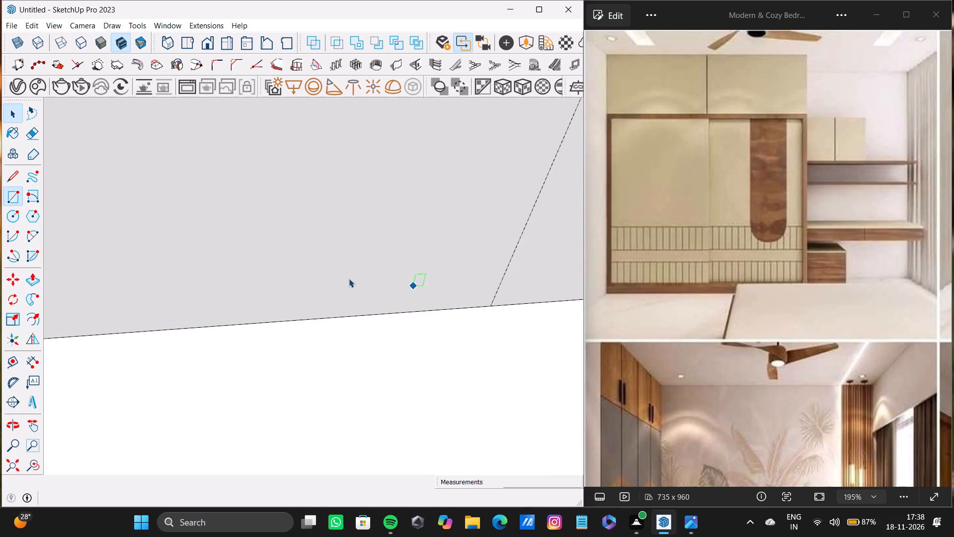
Delete the inner and outer faces that cover the end wall's opening.
scroll(349, 274, "down", 14)
middle_click_drag(332, 231, 367, 324, "shift")
left_click(327, 289)
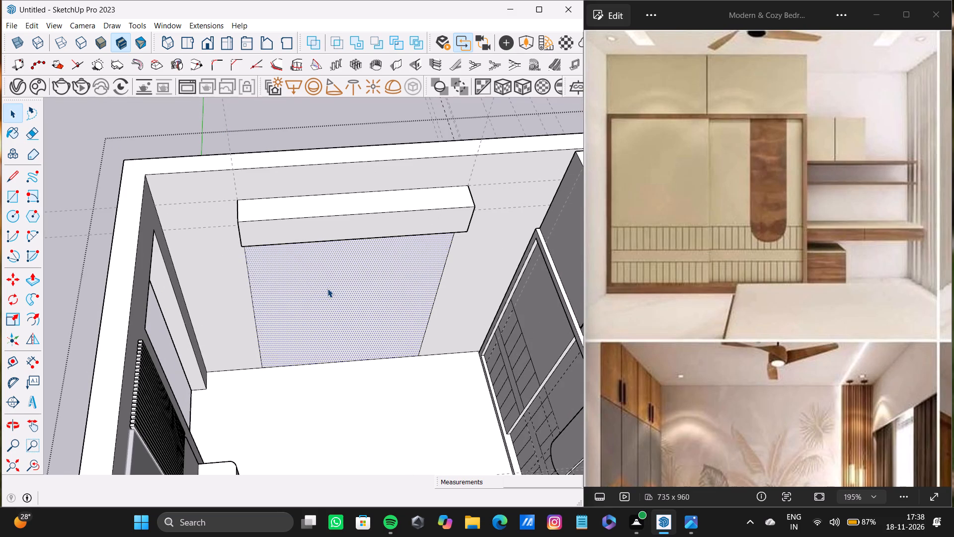
key("Delete")
left_click(307, 274)
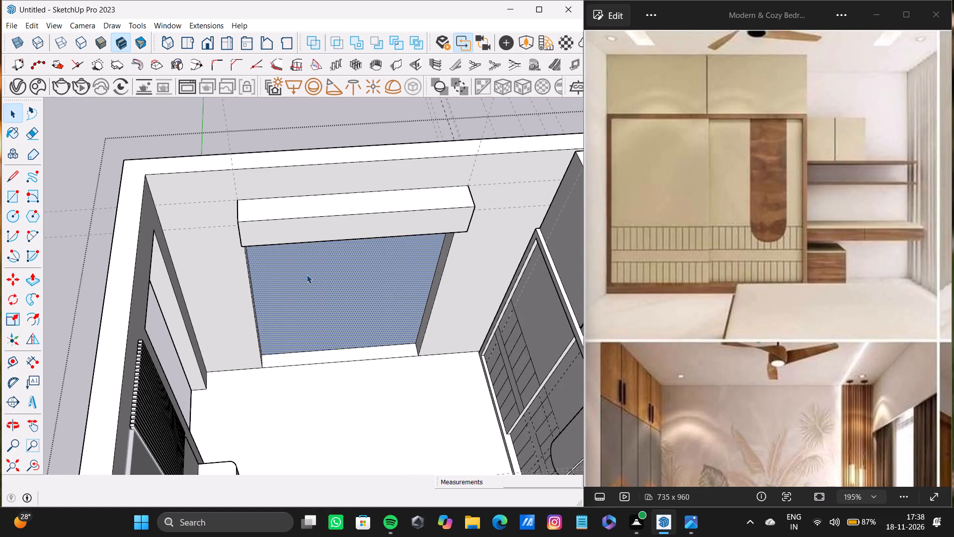
key("Delete")
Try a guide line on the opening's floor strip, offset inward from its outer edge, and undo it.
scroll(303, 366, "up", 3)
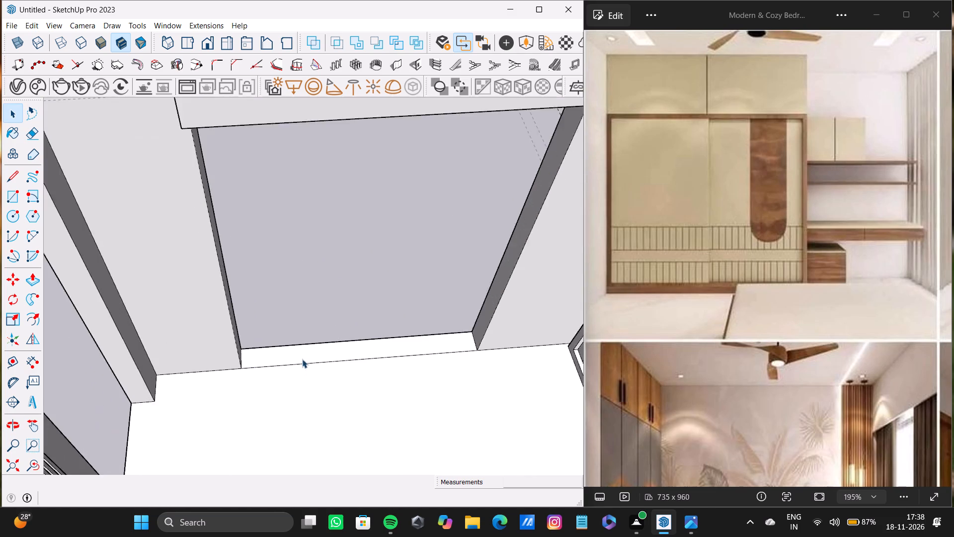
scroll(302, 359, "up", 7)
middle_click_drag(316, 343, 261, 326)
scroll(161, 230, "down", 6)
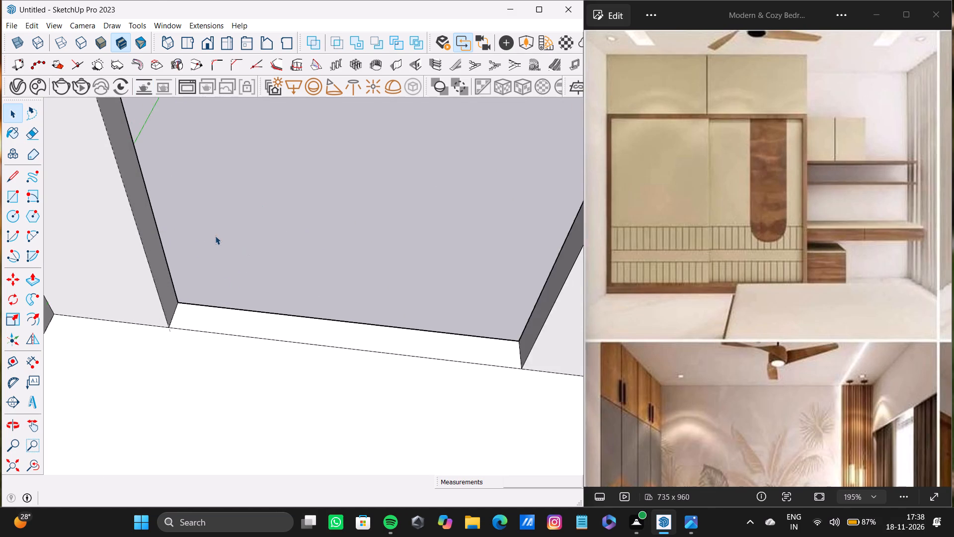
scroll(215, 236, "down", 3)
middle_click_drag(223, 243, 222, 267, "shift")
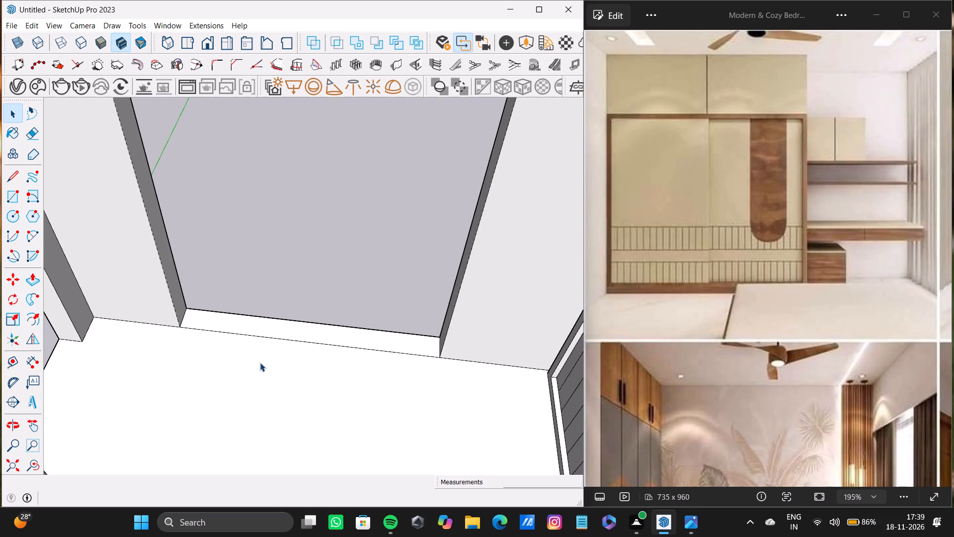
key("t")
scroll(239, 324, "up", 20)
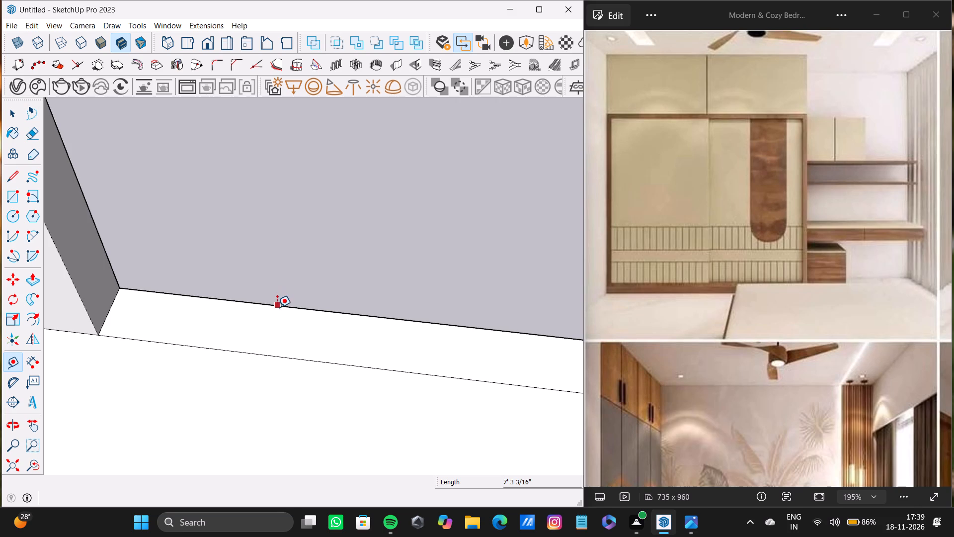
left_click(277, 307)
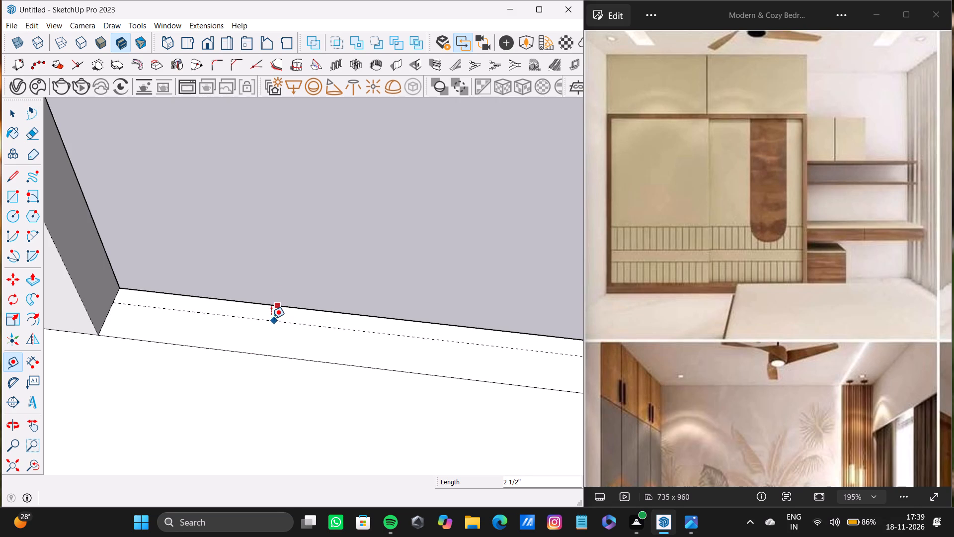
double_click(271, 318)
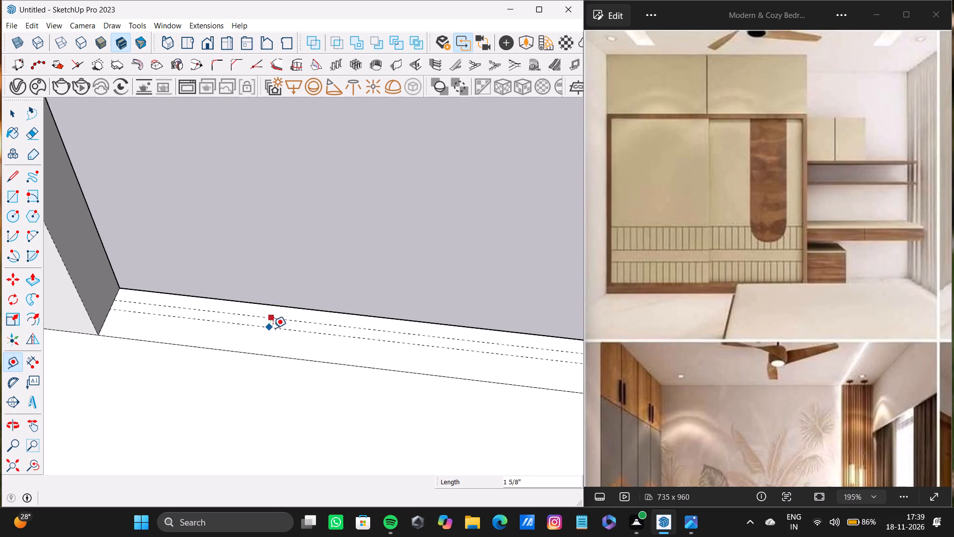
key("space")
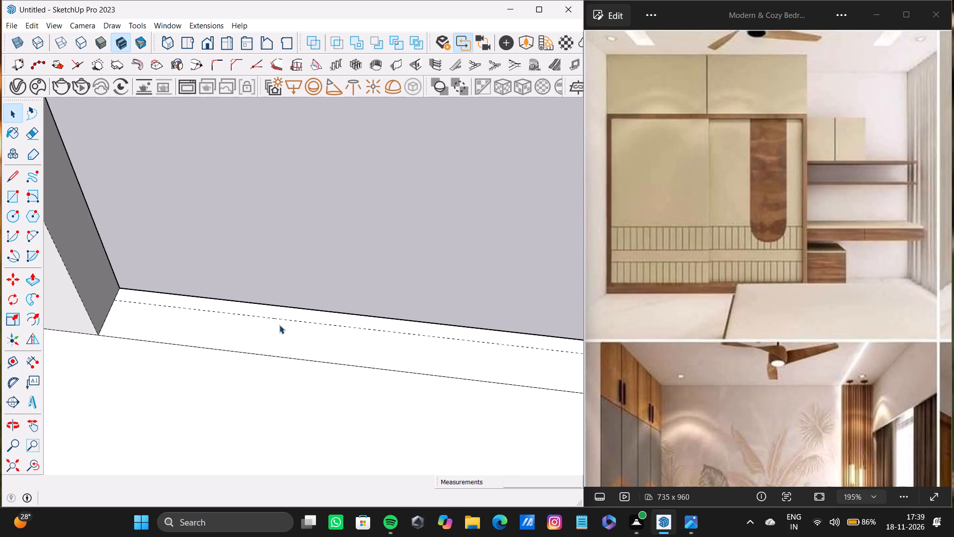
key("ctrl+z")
Place a guide line on the opening's floor strip, parallel to its outer edge.
key("t")
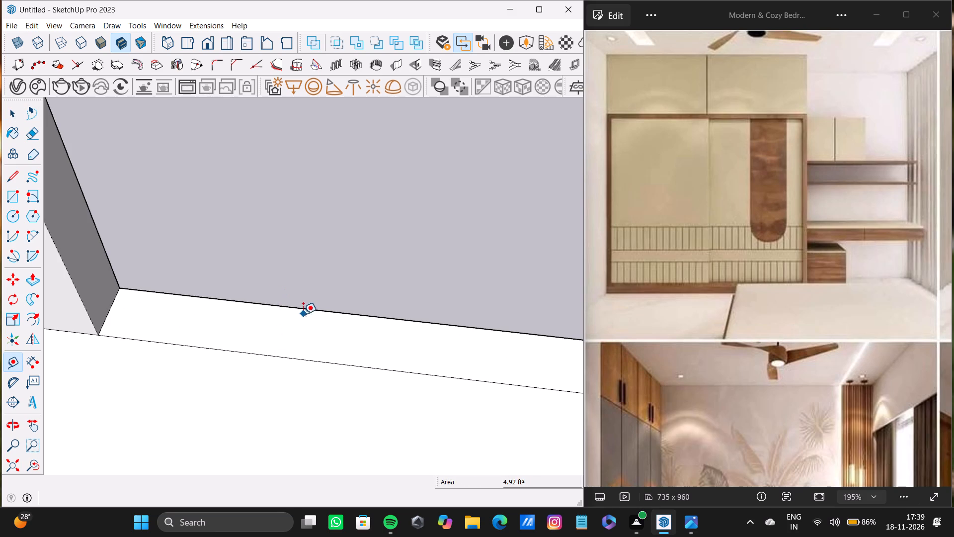
left_click(307, 309)
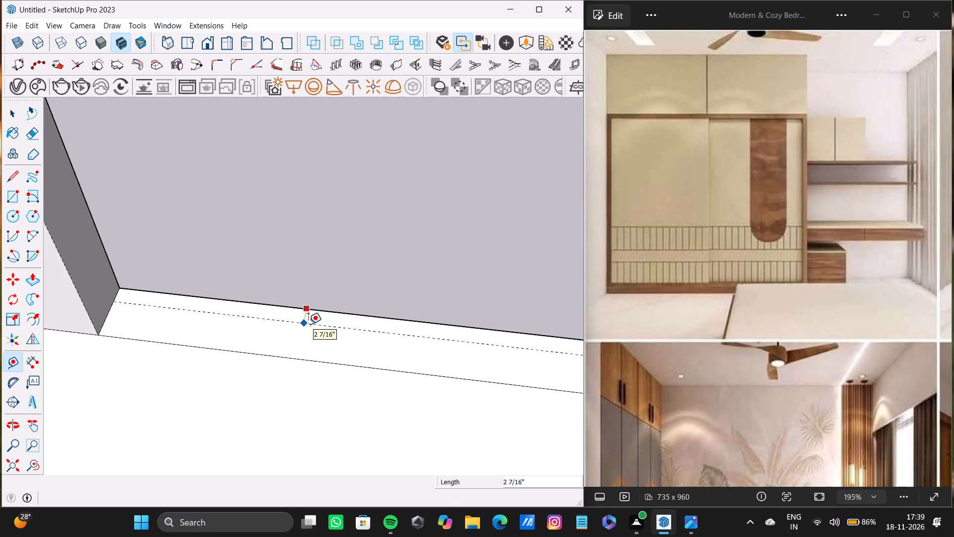
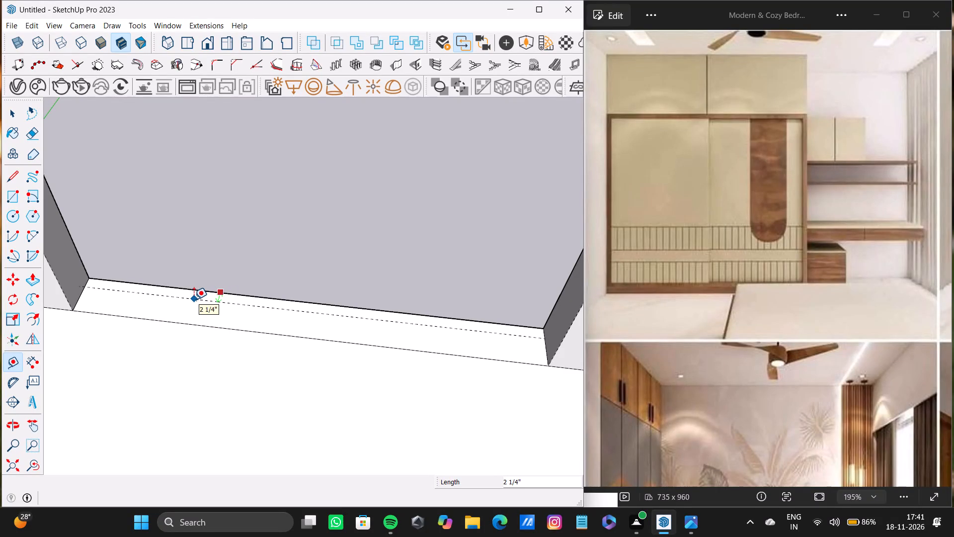
Place two parallel guide lines along the opening's floor strip, about 2 1/4" from its outer edge and about 2 3/16" further inward.
scroll(187, 307, "up", 4)
middle_click_drag(187, 302, 222, 227)
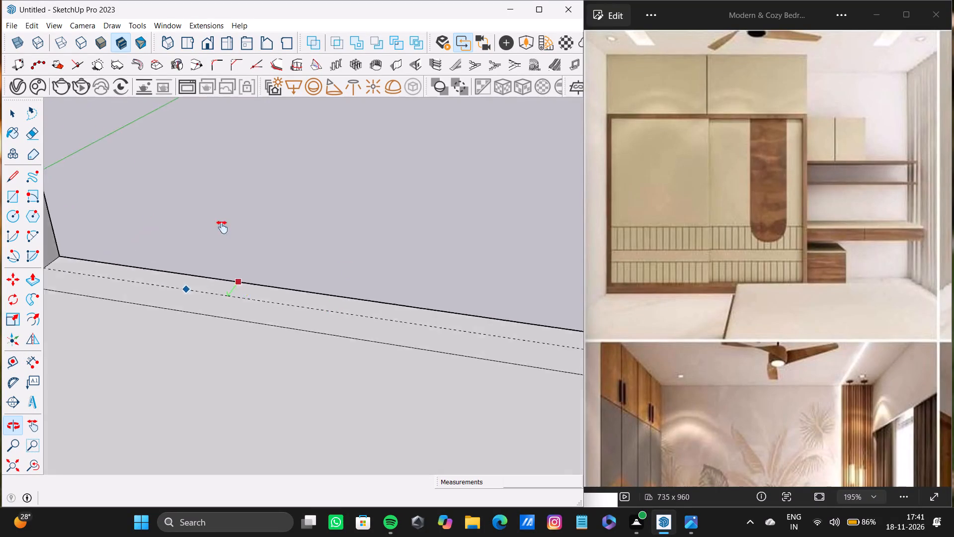
middle_click_drag(222, 227, 292, 299)
scroll(418, 304, "up", 7)
middle_click_drag(484, 286, 94, 313, "shift")
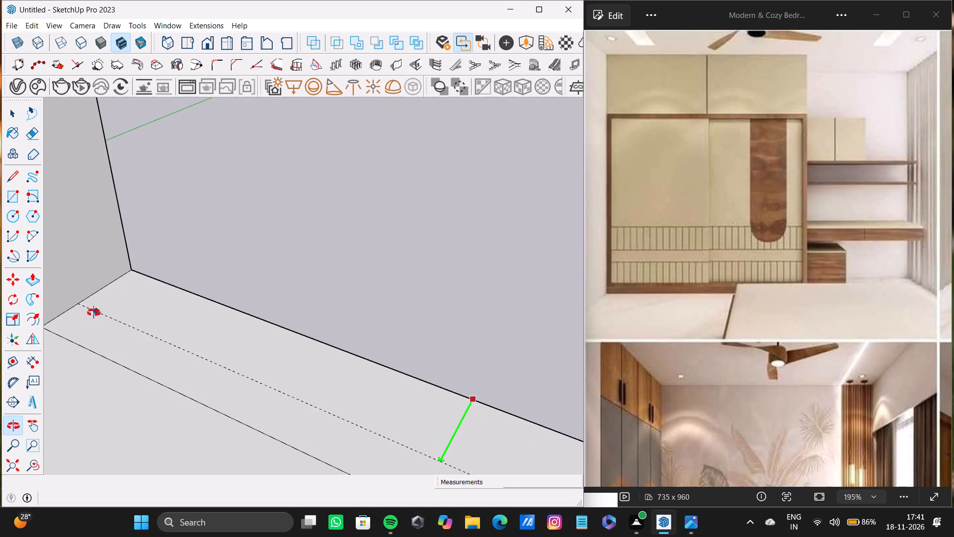
middle_click_drag(94, 313, 97, 312, "shift")
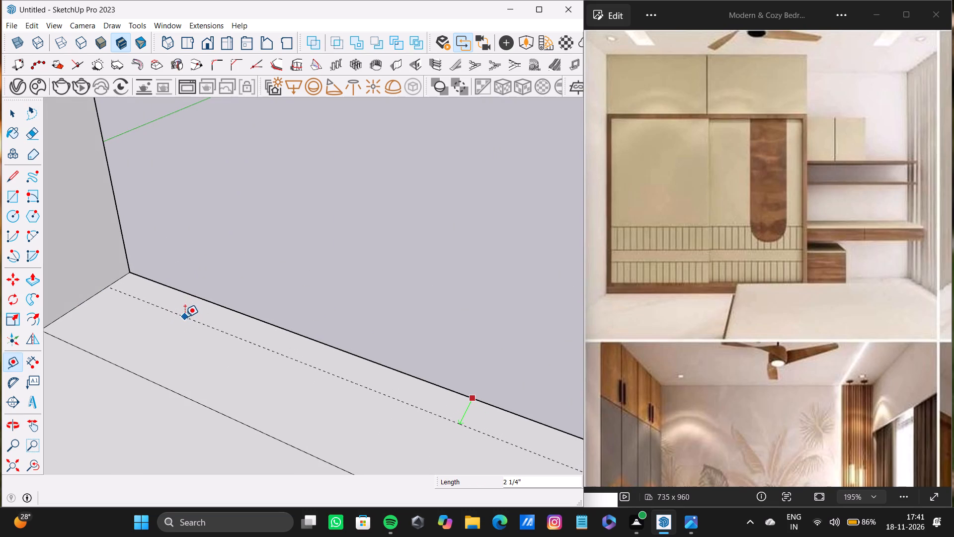
double_click(189, 316)
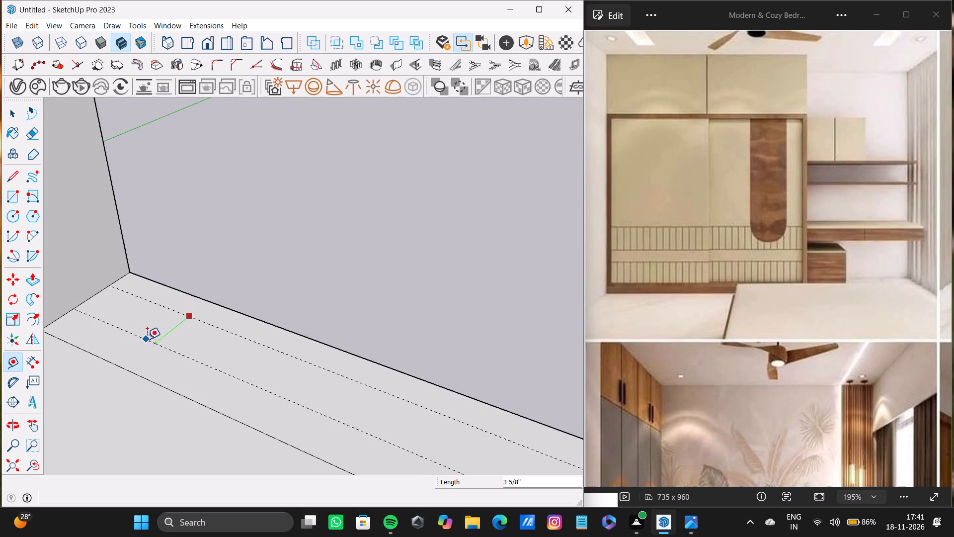
left_click(156, 329)
Draw a rectangle about 2 3/16" by 7' 3 3/16" on the opening's floor strip, between the two guide lines from jamb to jamb.
scroll(137, 331, "down", 9)
middle_click_drag(134, 331, 134, 340, "shift")
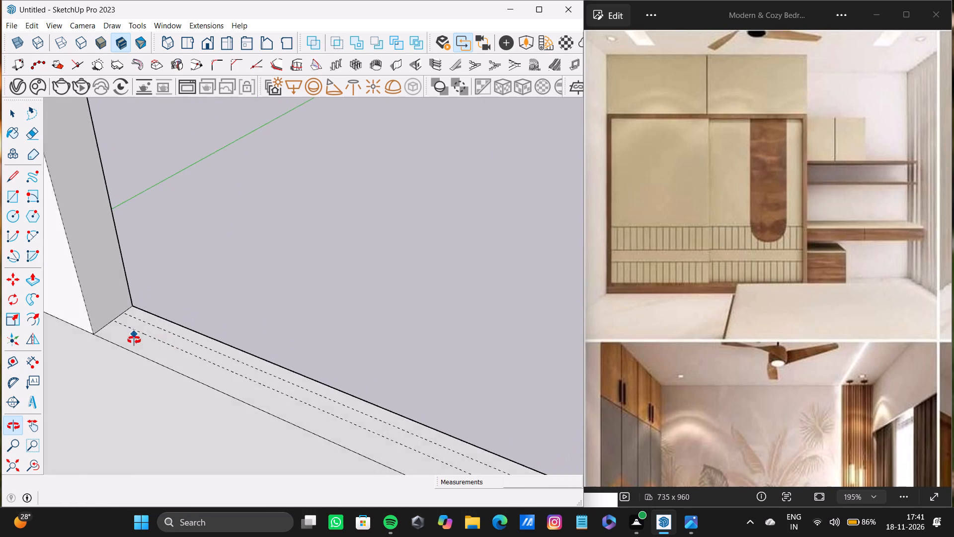
middle_click_drag(134, 340, 213, 372, "shift")
scroll(219, 369, "down", 10)
middle_click_drag(221, 367, 217, 378, "shift")
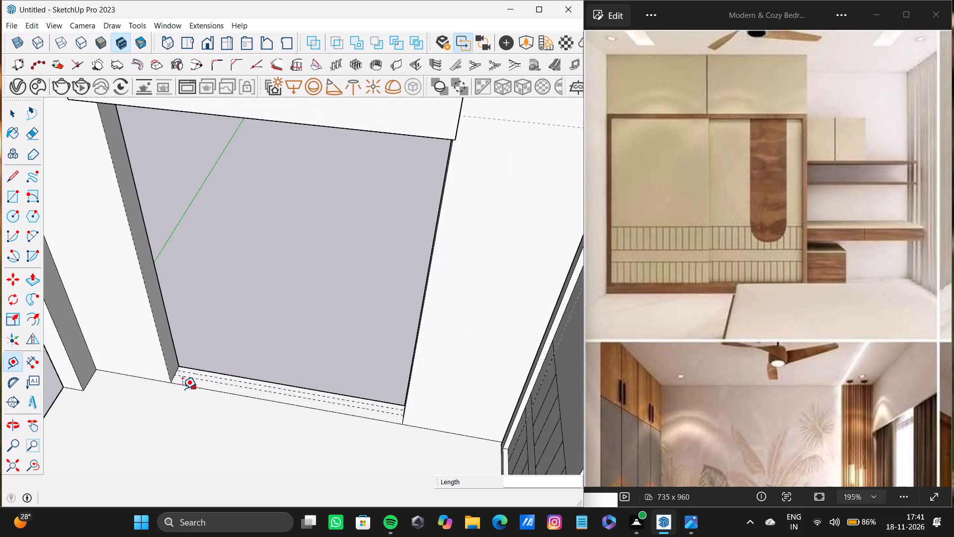
scroll(182, 389, "up", 17)
key("r")
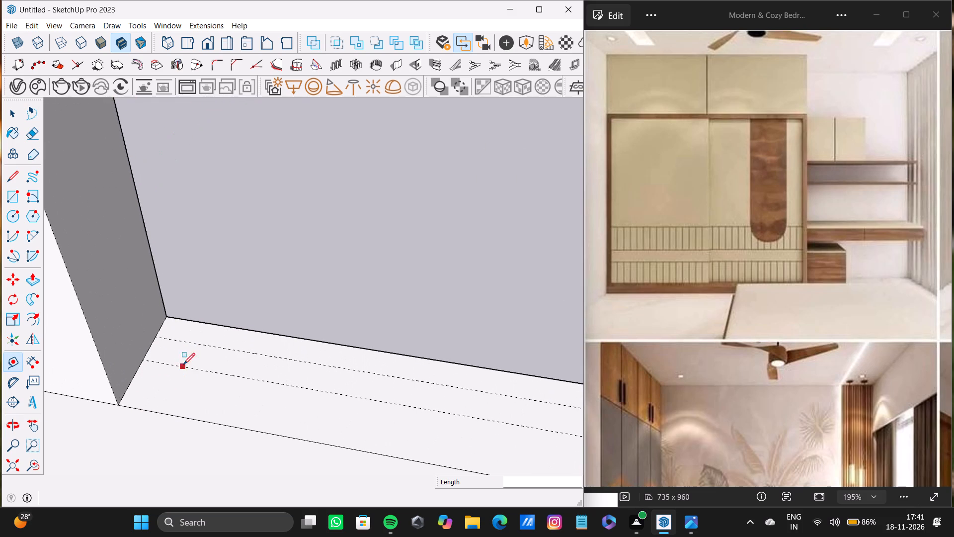
scroll(147, 324, "up", 7)
left_click(157, 346)
scroll(317, 417, "down", 13)
middle_click_drag(387, 423, 196, 348, "shift")
scroll(355, 383, "down", 12)
middle_click_drag(445, 401, 334, 373, "shift")
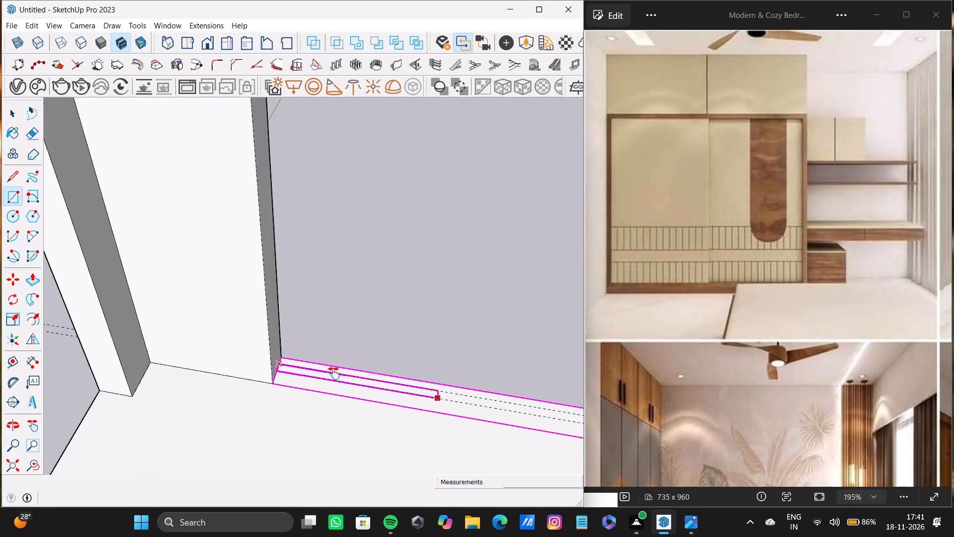
middle_click_drag(334, 373, 273, 357, "shift")
scroll(460, 374, "up", 9)
scroll(519, 402, "up", 1)
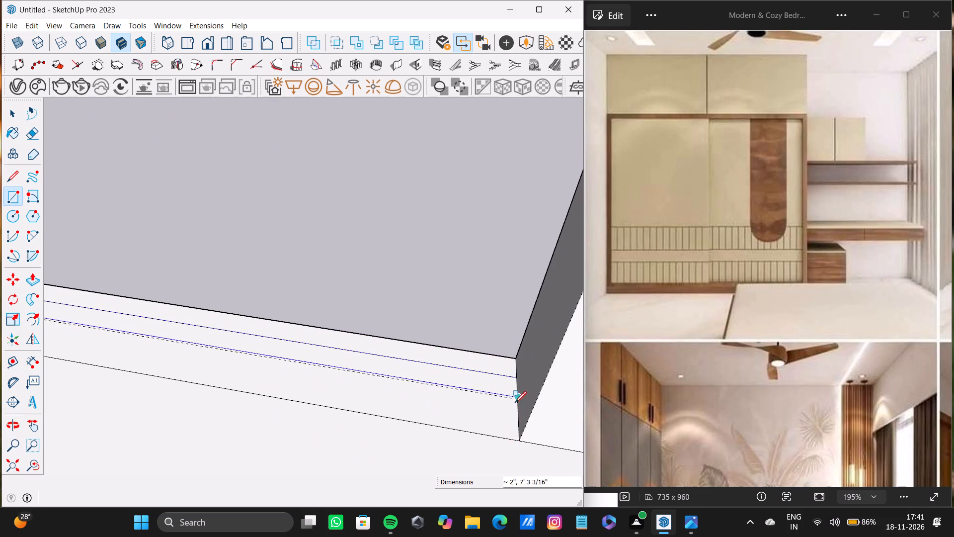
scroll(515, 403, "up", 12)
left_click(518, 391)
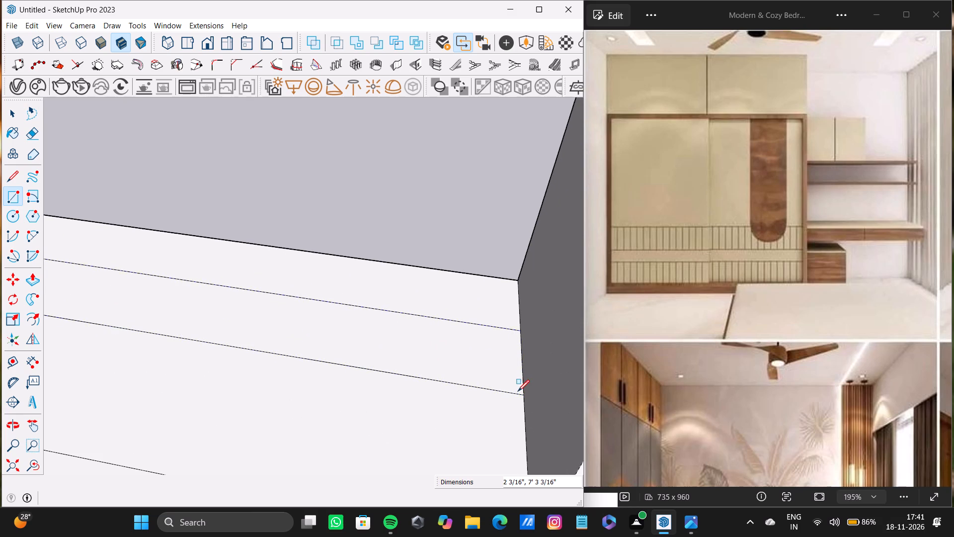
scroll(342, 334, "down", 3)
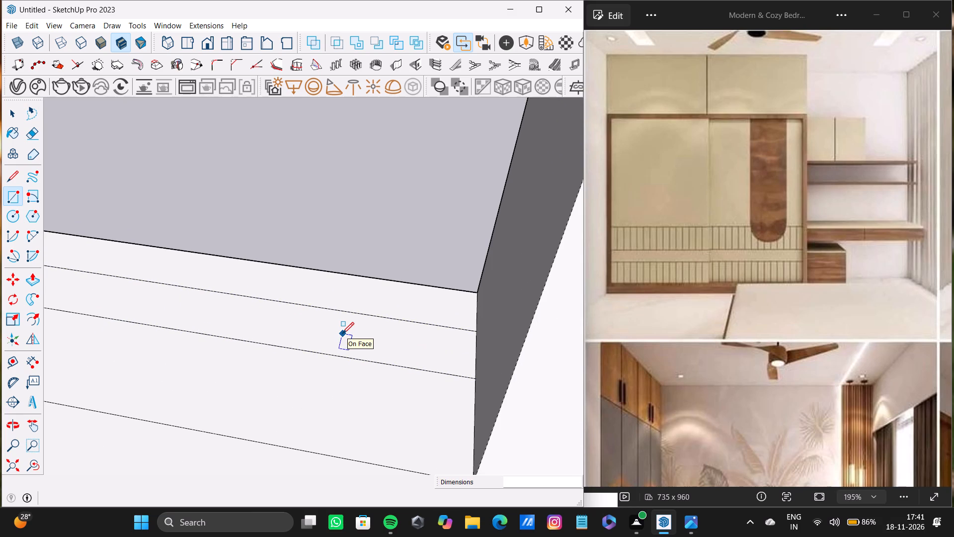
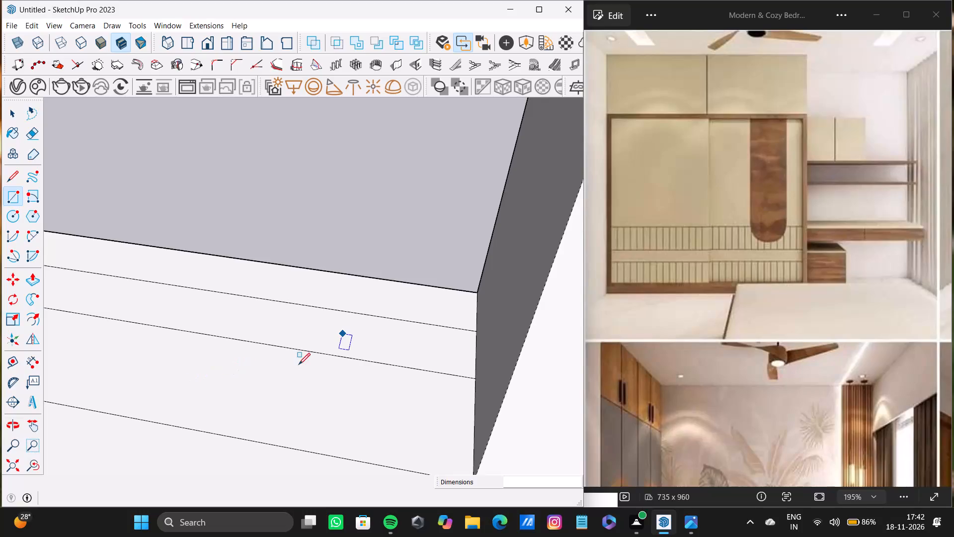
Place a guide line across the opening's floor strip at about its mid-length, measured from one jamb.
middle_click_drag(241, 298, 564, 361, "shift")
scroll(176, 313, "up", 2)
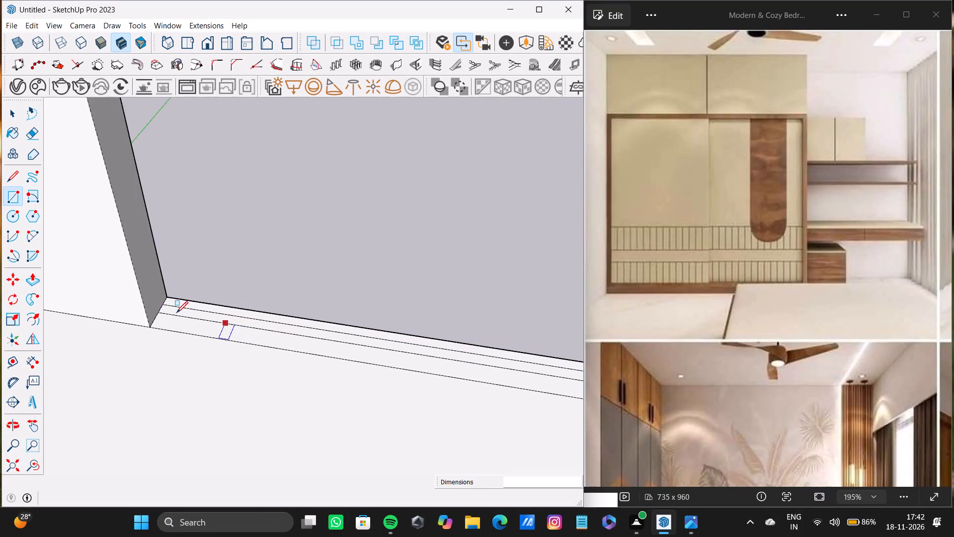
scroll(176, 313, "up", 2)
key("space")
key("t")
scroll(152, 305, "up", 12)
left_click(147, 306)
scroll(426, 361, "down", 7)
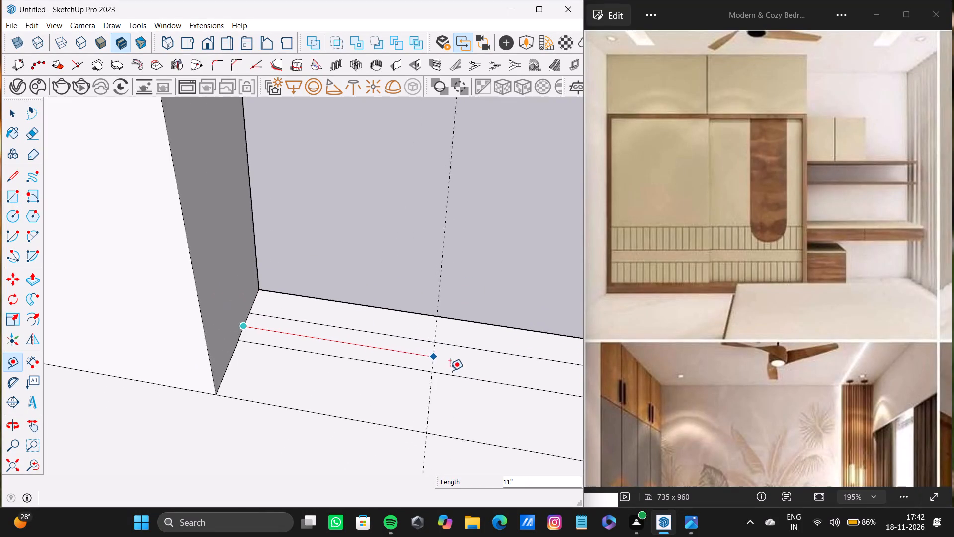
scroll(450, 371, "down", 12)
middle_click_drag(510, 370, 78, 290, "shift")
scroll(78, 290, "down", 4, "shift")
scroll(217, 315, "up", 4)
middle_click_drag(166, 309, 288, 303)
scroll(166, 309, "up", 1, "shift")
scroll(308, 311, "down", 9)
middle_click_drag(319, 319, 320, 386, "shift")
scroll(324, 371, "up", 4)
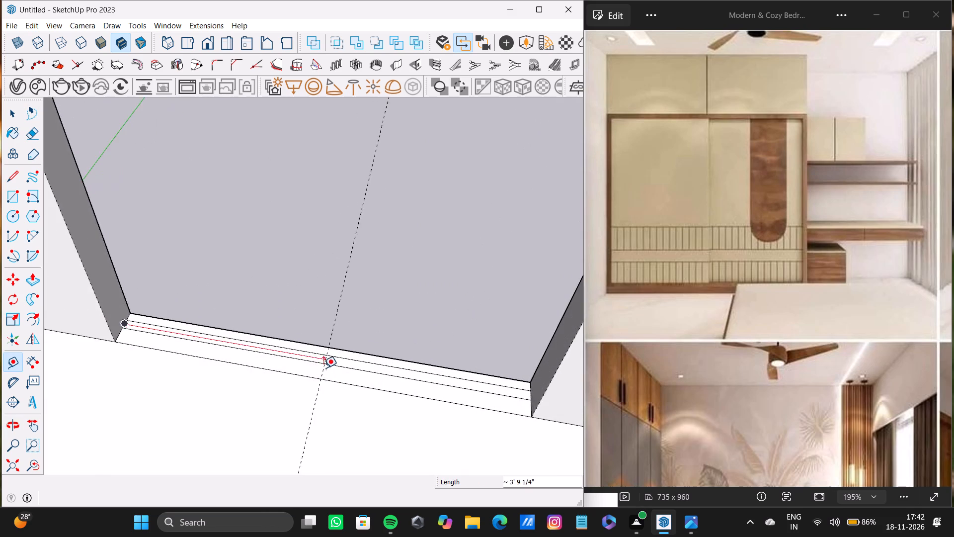
scroll(323, 368, "up", 2)
left_click(308, 365)
scroll(322, 358, "up", 4)
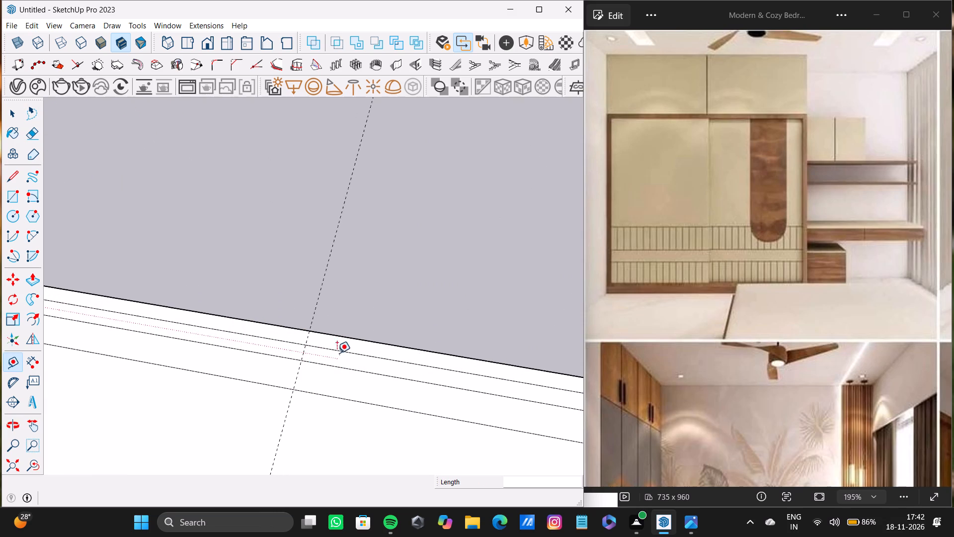
key("space")
middle_click(335, 356, "shift")
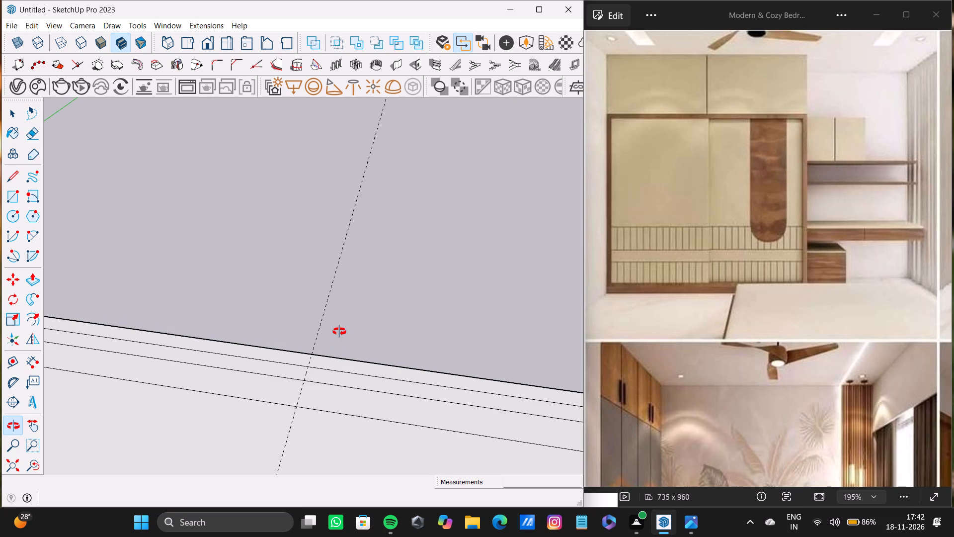
Add a parallel guide near the floor strip's outer edge and draw a line along it from the centre guide to the jamb.
key("t")
scroll(271, 388, "up", 5)
left_click(296, 371)
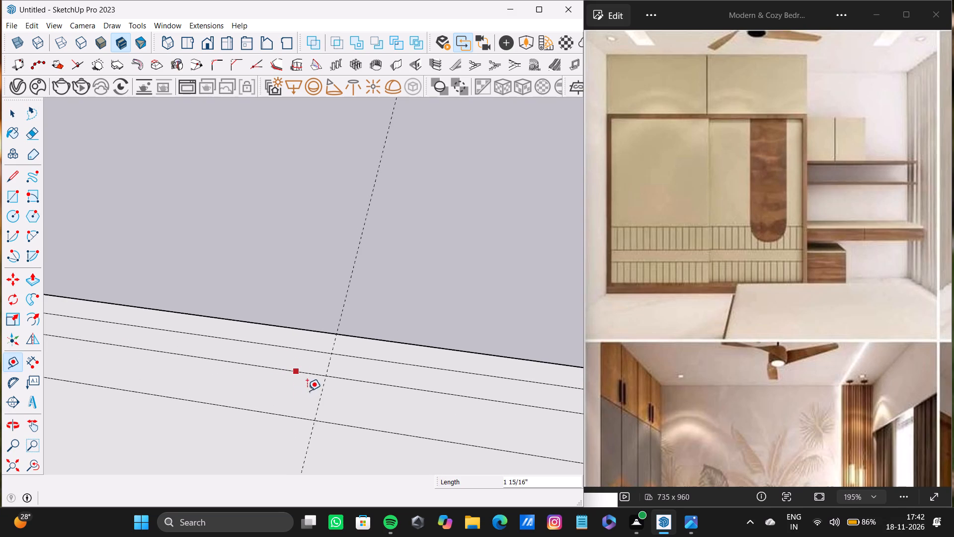
left_click(316, 397)
key("l")
scroll(315, 397, "up", 3)
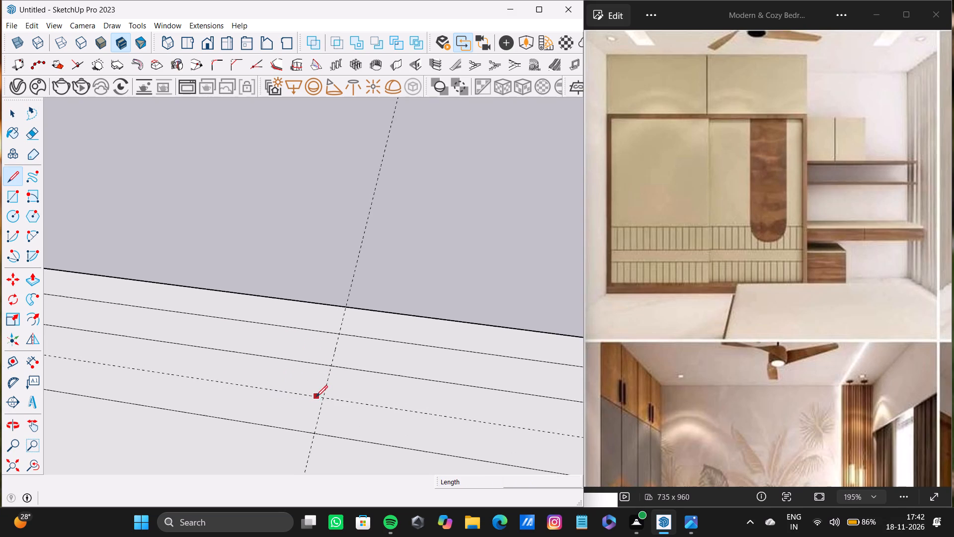
scroll(316, 397, "up", 3)
left_click(325, 397)
scroll(209, 359, "down", 5)
middle_click_drag(169, 348, 498, 384, "shift")
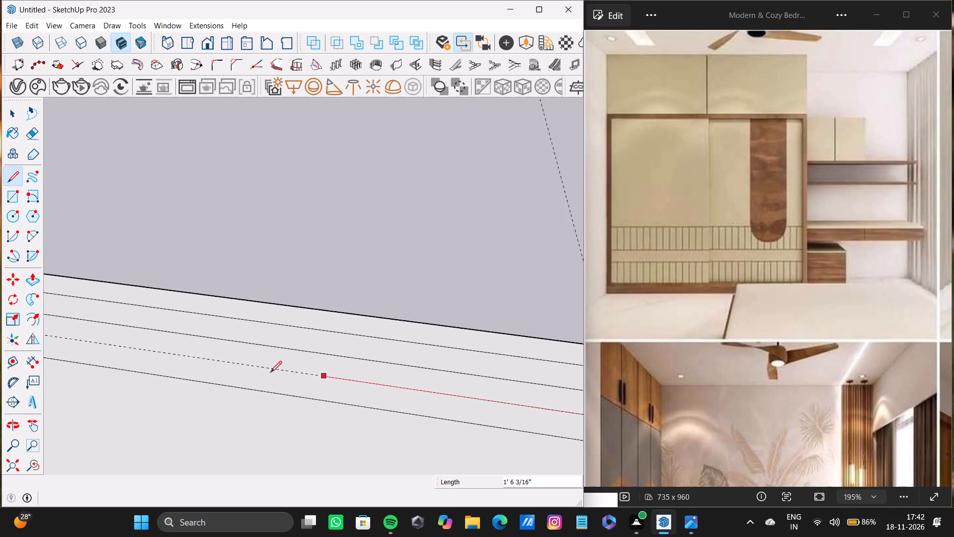
scroll(197, 358, "down", 4)
middle_click_drag(196, 358, 367, 346, "shift")
left_click(197, 319)
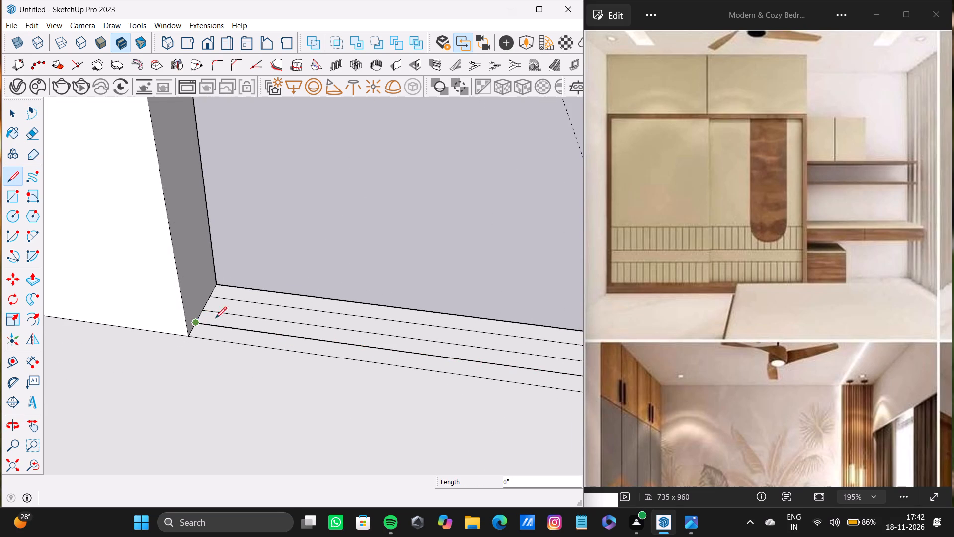
Draw two short cross lines along the centre guide, each spanning one floor strip, the inner one about 2 3/16" long.
key("space")
scroll(263, 337, "down", 8)
scroll(359, 329, "up", 1, "shift")
middle_click_drag(359, 329, 308, 329, "shift")
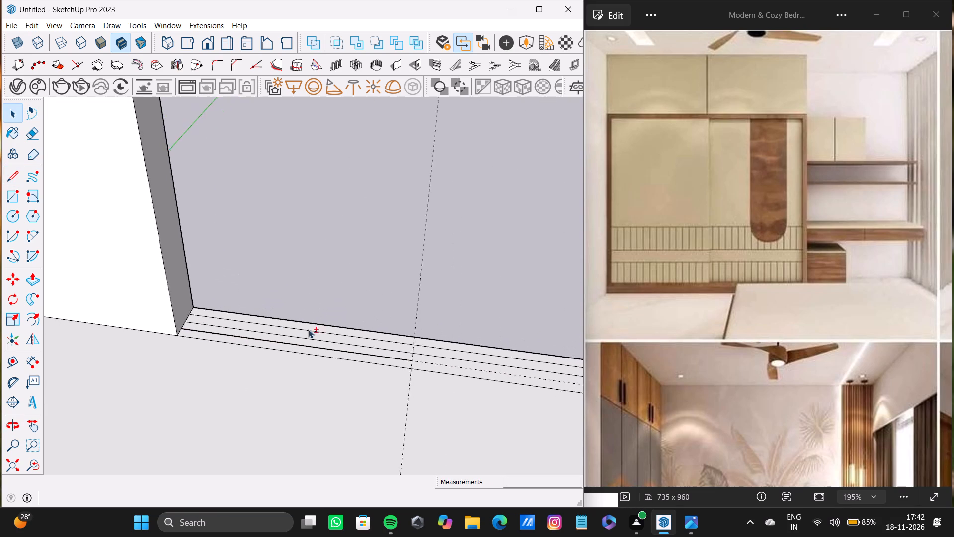
middle_click_drag(308, 329, 309, 329, "shift")
scroll(381, 359, "up", 12)
key("l")
scroll(448, 368, "up", 7)
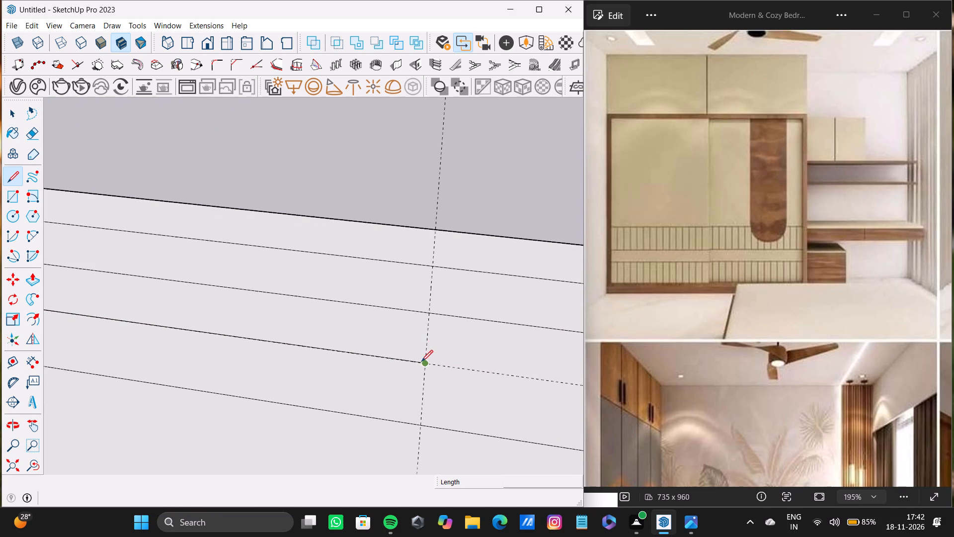
left_click(425, 362)
left_click(430, 313)
key("space")
scroll(339, 341, "down", 3)
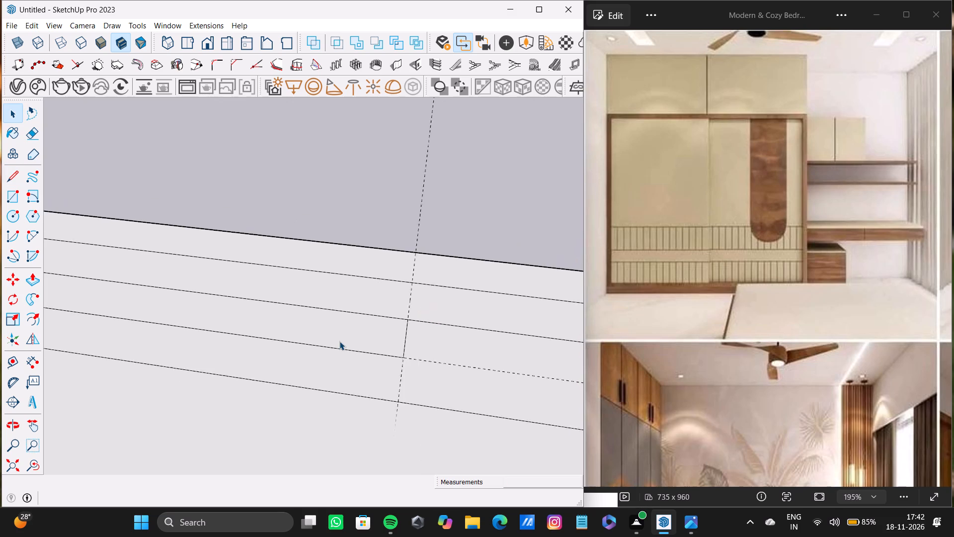
scroll(339, 341, "down", 4)
left_click(342, 340)
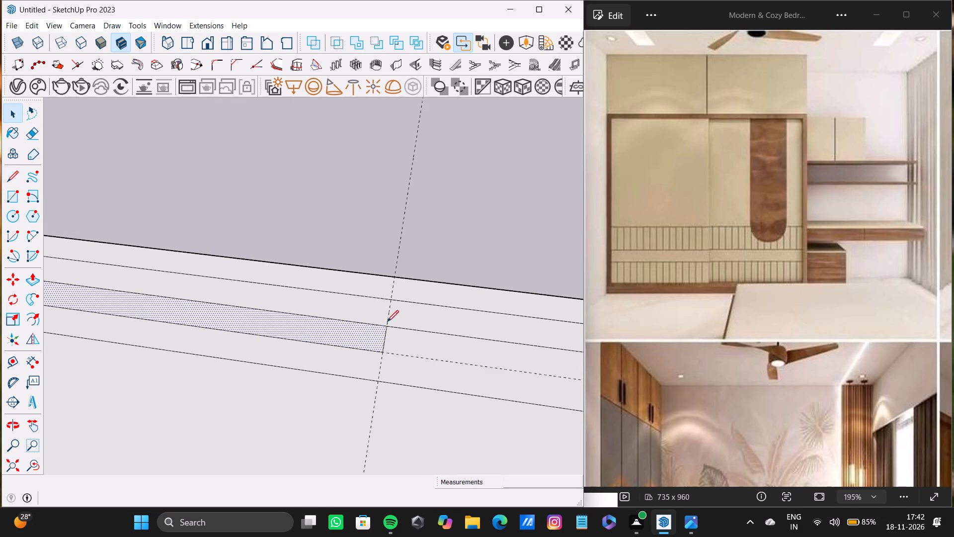
key("l")
scroll(391, 331, "up", 3)
left_click(387, 323)
left_click(387, 292)
key("space")
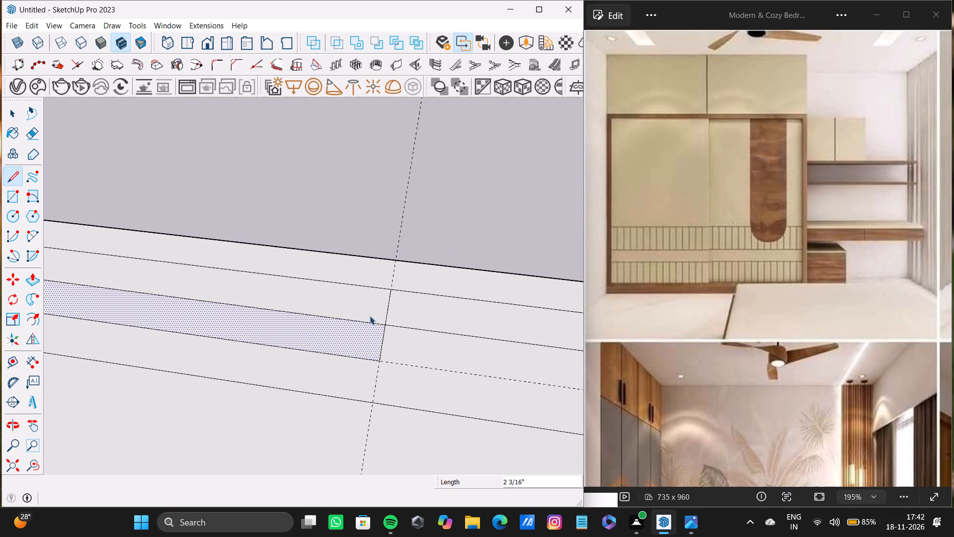
Pull the half-width outer floor strip up in stages into an upright panel reaching the box above the opening.
left_click(363, 343)
key("p")
left_click_drag(362, 341, 271, 230)
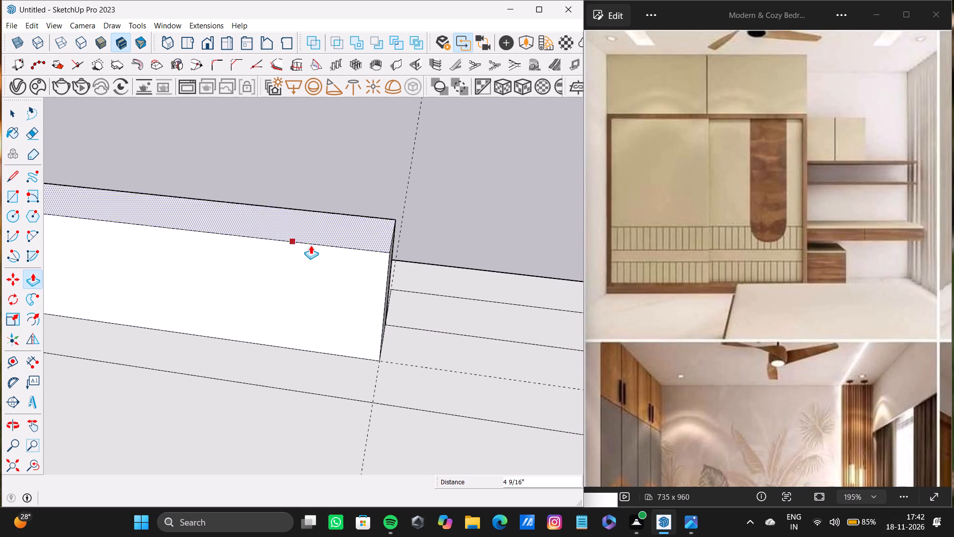
scroll(311, 244, "down", 19)
middle_click_drag(289, 238, 324, 308, "shift")
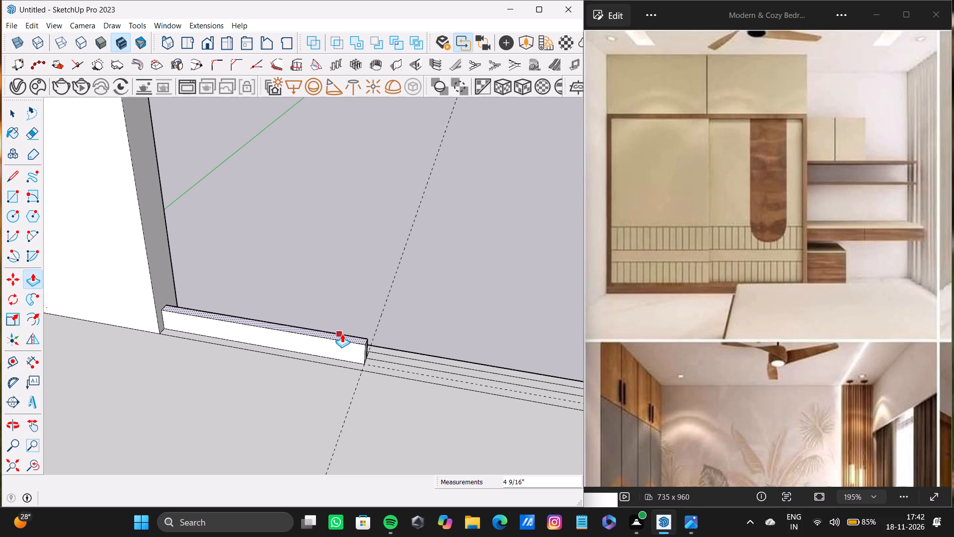
left_click_drag(342, 334, 238, 102)
scroll(261, 135, "down", 4)
scroll(265, 144, "up", 1, "shift")
middle_click_drag(265, 144, 256, 255, "shift")
scroll(250, 217, "down", 3)
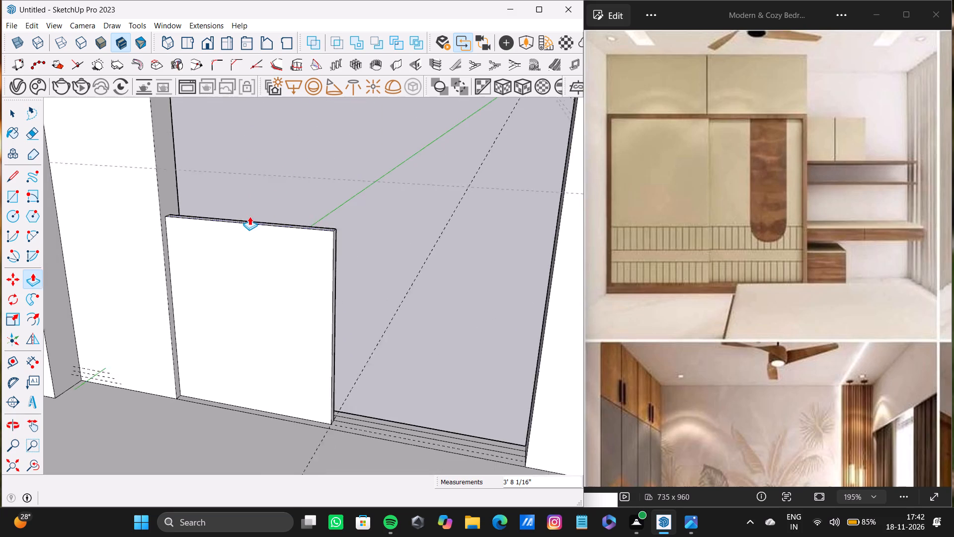
scroll(249, 216, "down", 5)
middle_click_drag(249, 215, 245, 296, "shift")
left_click_drag(250, 305, 235, 158)
middle_click_drag(235, 155, 239, 197, "shift")
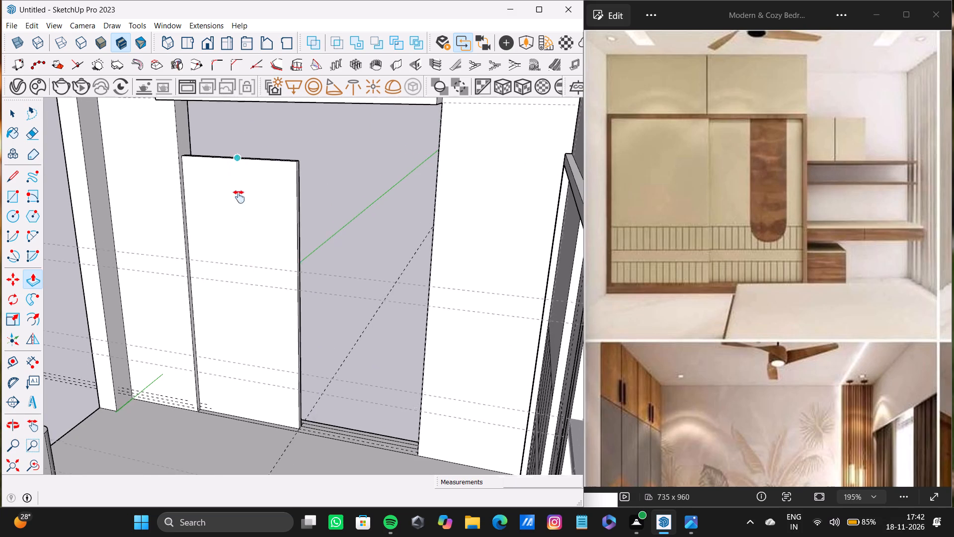
middle_click_drag(239, 197, 239, 260, "shift")
left_click_drag(239, 260, 224, 206)
Lower the upright panel's top face by about 3 1/8" to leave a gap below the box.
middle_click_drag(247, 252, 197, 155)
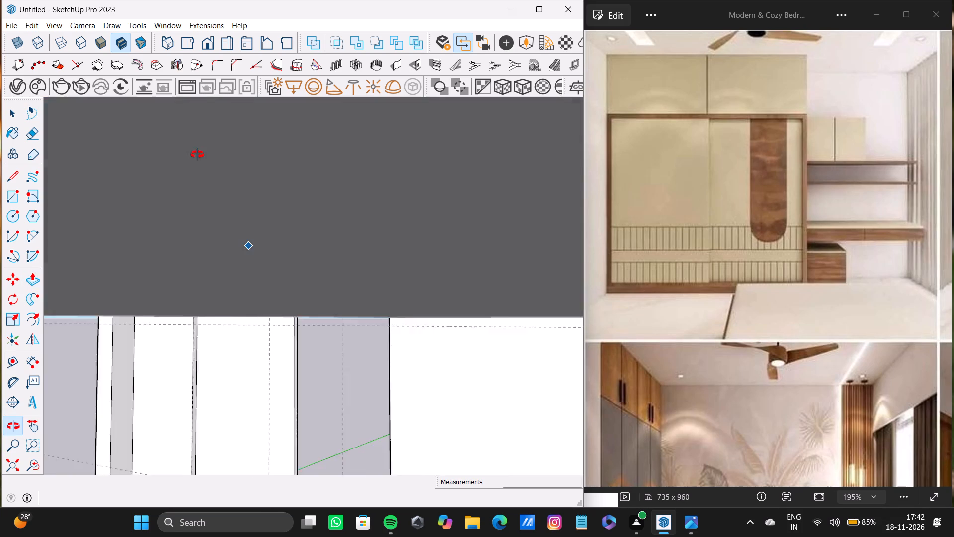
middle_click_drag(197, 155, 250, 163)
scroll(304, 240, "up", 12)
middle_click_drag(295, 176, 247, 157)
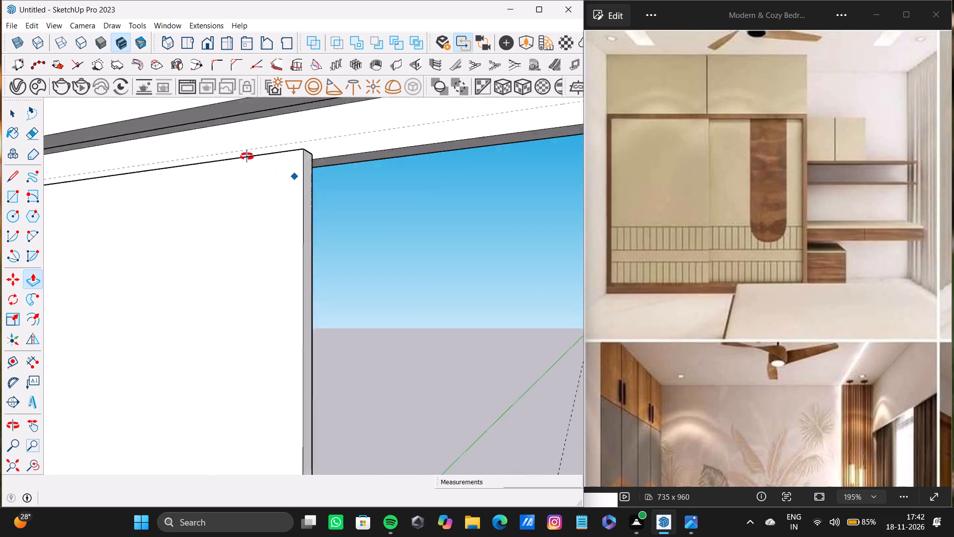
middle_click_drag(247, 157, 176, 160)
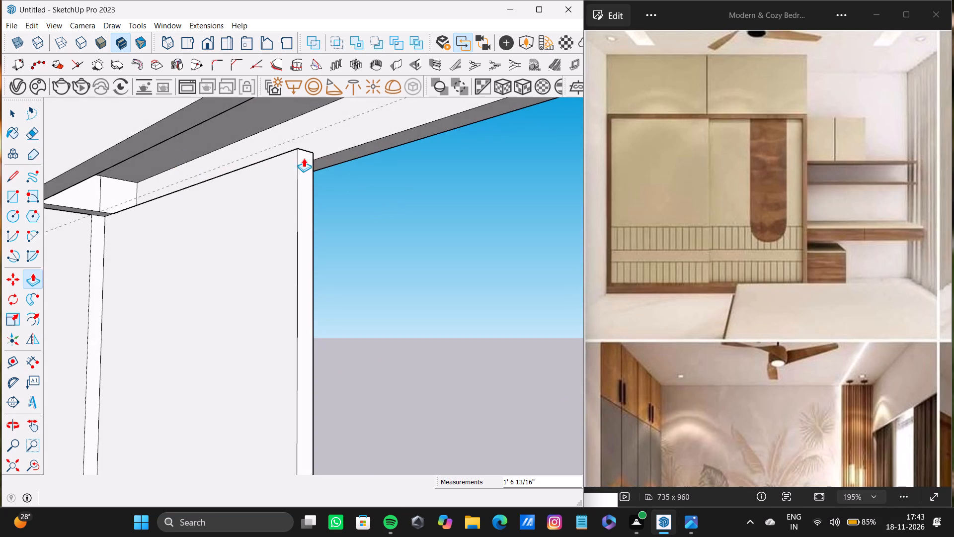
middle_click_drag(292, 154, 306, 217)
scroll(284, 177, "up", 8)
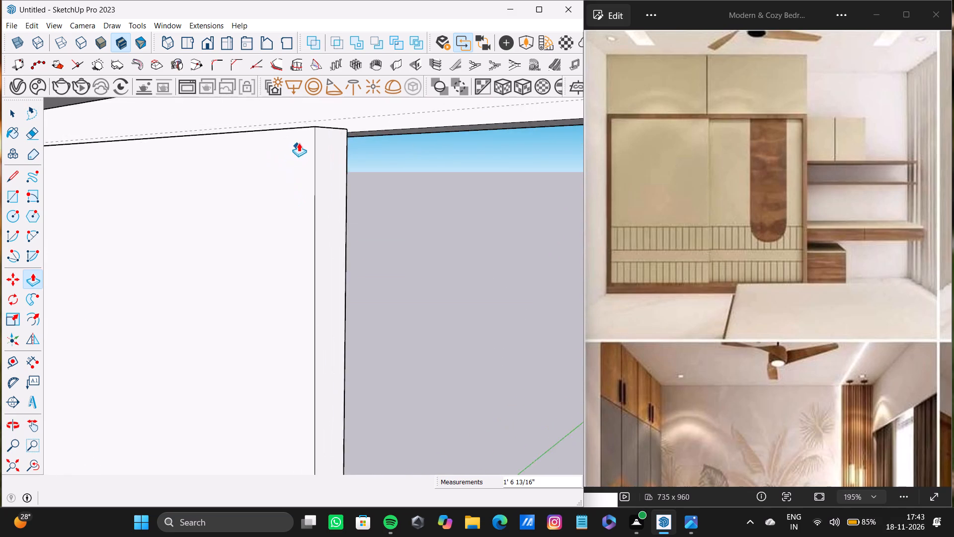
scroll(299, 143, "up", 7)
middle_click_drag(309, 128, 310, 162)
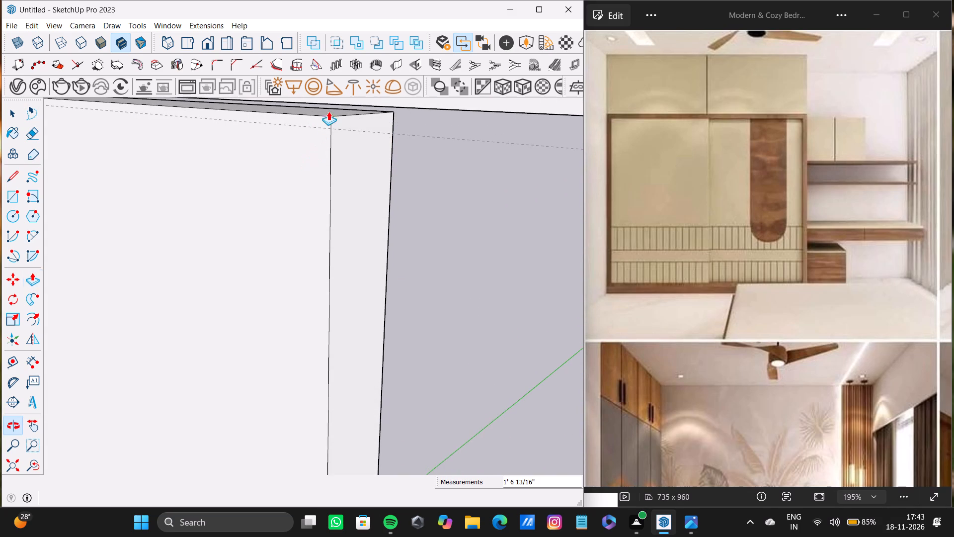
key("space")
left_click(327, 112)
key("p")
left_click_drag(327, 113, 340, 258)
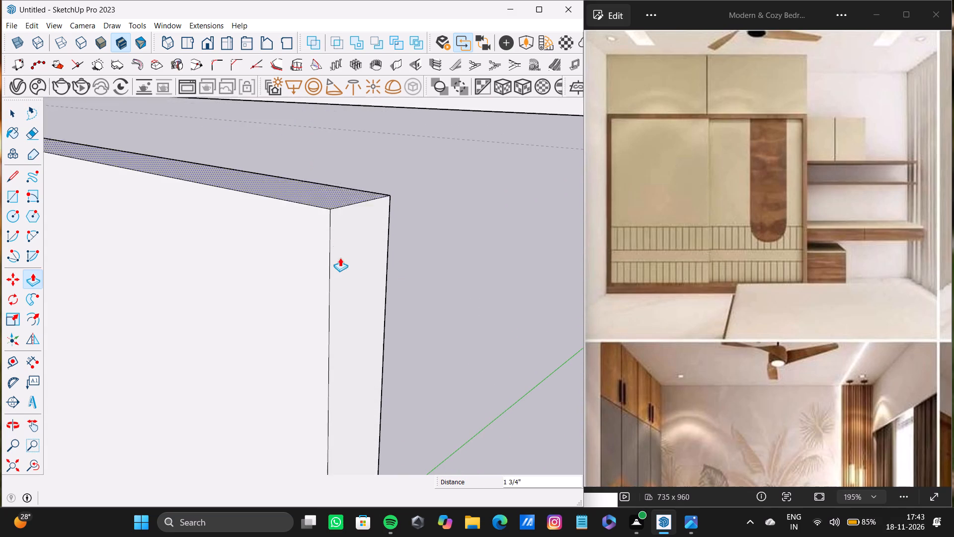
left_click_drag(340, 258, 340, 263)
Push/Pull the long inner face of the hollowed box above the panel by about 5 7/16".
scroll(340, 263, "down", 10)
left_click(7, 466)
middle_click_drag(133, 381, 160, 360)
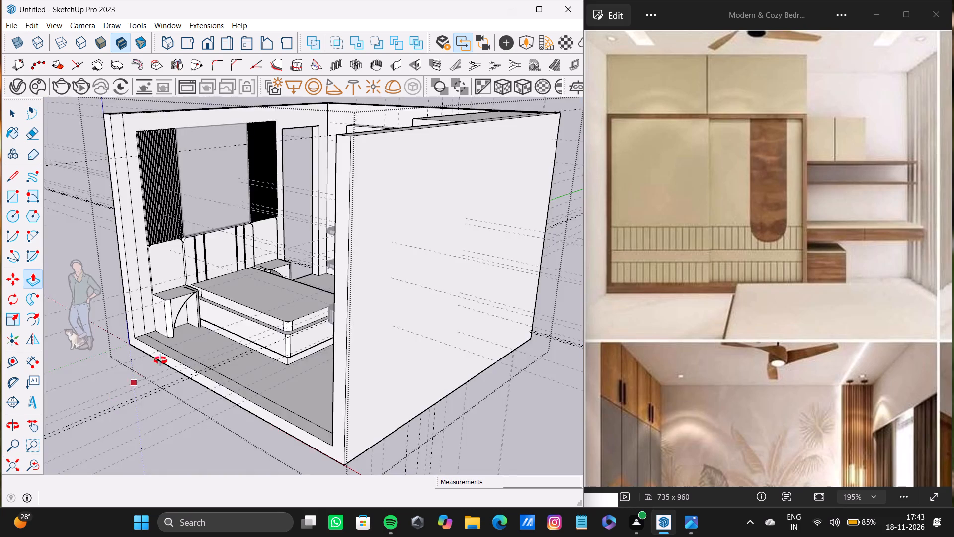
middle_click_drag(160, 360, 275, 299)
scroll(285, 248, "up", 20)
scroll(285, 248, "up", 2)
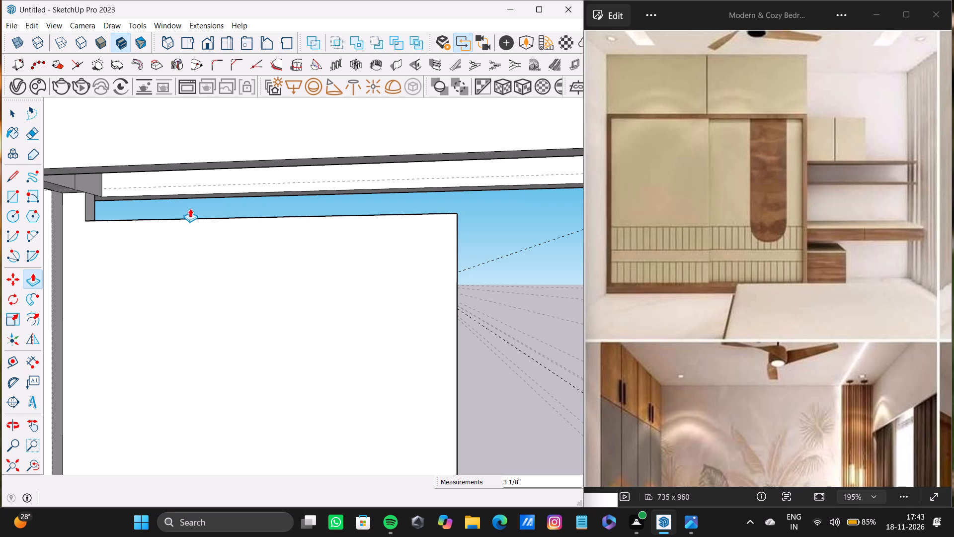
scroll(199, 204, "down", 3)
middle_click_drag(336, 252, 224, 215)
scroll(254, 224, "up", 4)
key("space")
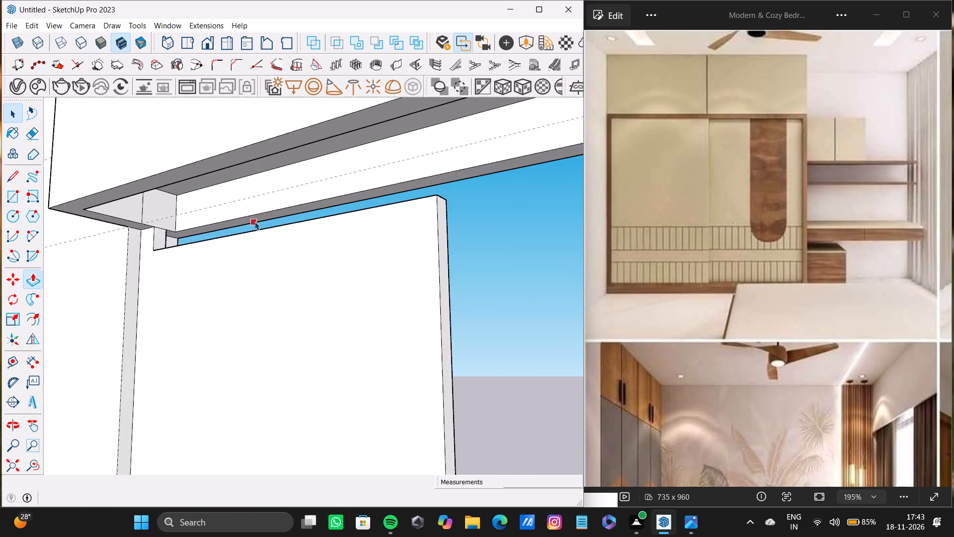
left_click(248, 194)
key("p")
left_click_drag(263, 196, 215, 187)
Examine the gap between the panel's top and the box's underside from both sides of the wall.
scroll(224, 232, "up", 1)
middle_click_drag(224, 232, 158, 284)
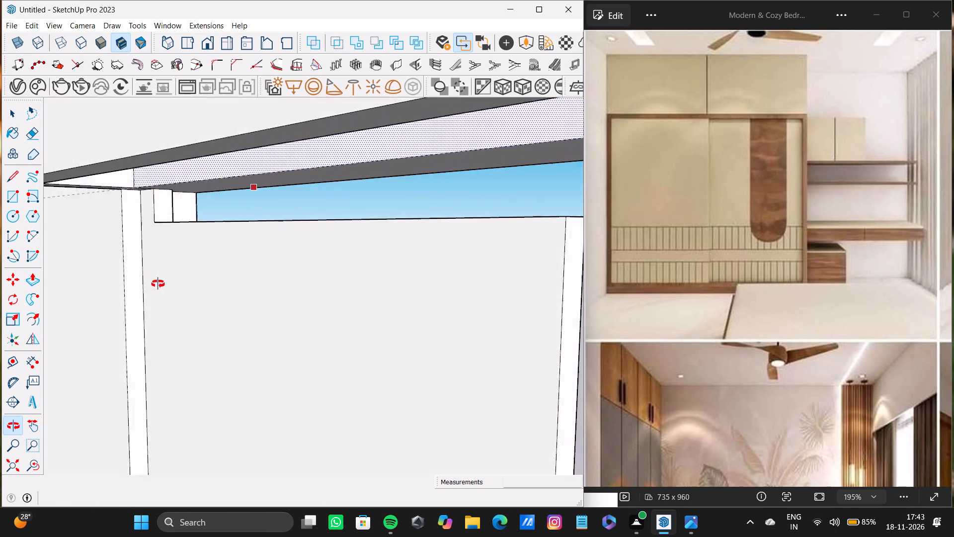
middle_click_drag(158, 284, 98, 265)
scroll(325, 227, "up", 7)
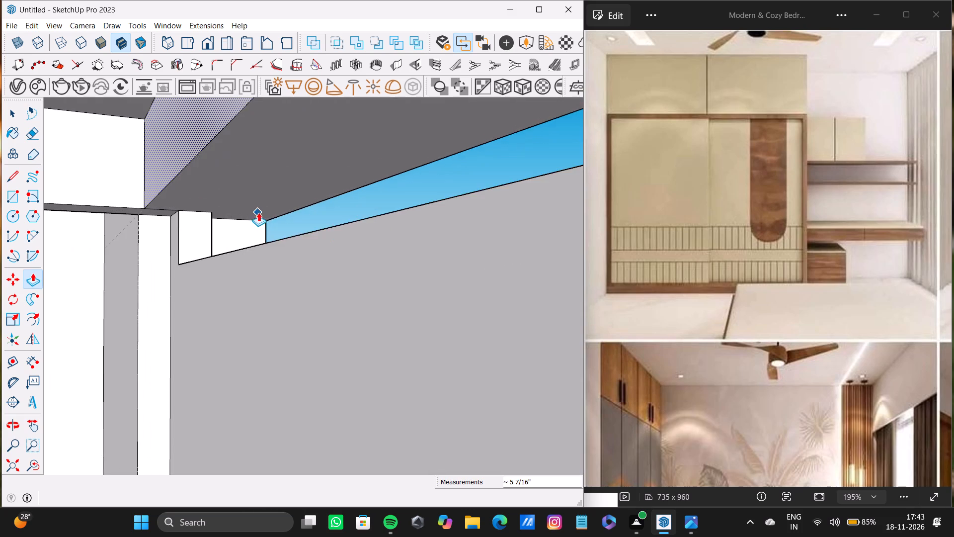
middle_click_drag(258, 212, 287, 263)
left_click(11, 466)
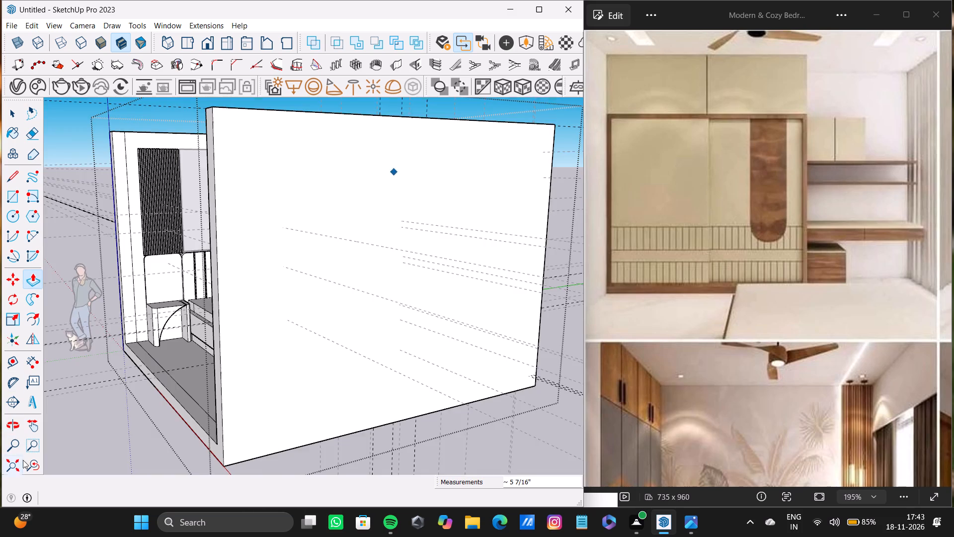
middle_click_drag(335, 331, 0, 312)
middle_click_drag(394, 269, 100, 243)
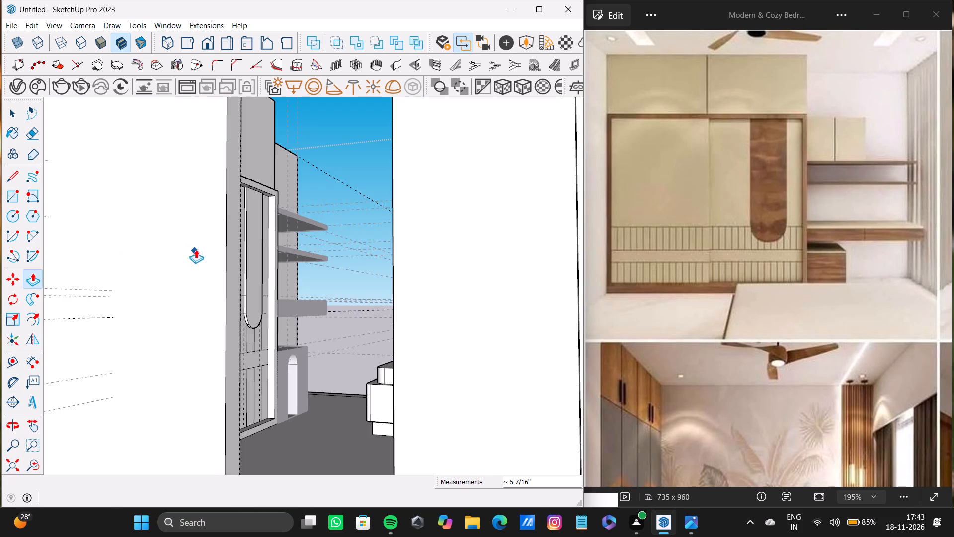
scroll(196, 248, "down", 9)
middle_click_drag(230, 242, 224, 292, "shift")
scroll(274, 242, "up", 12)
middle_click_drag(270, 226, 286, 259)
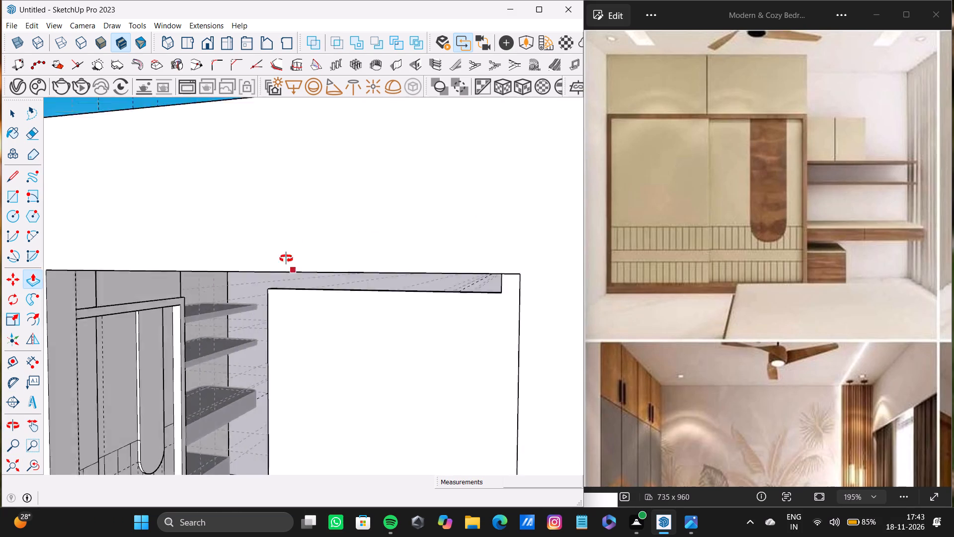
middle_click_drag(286, 259, 386, 216)
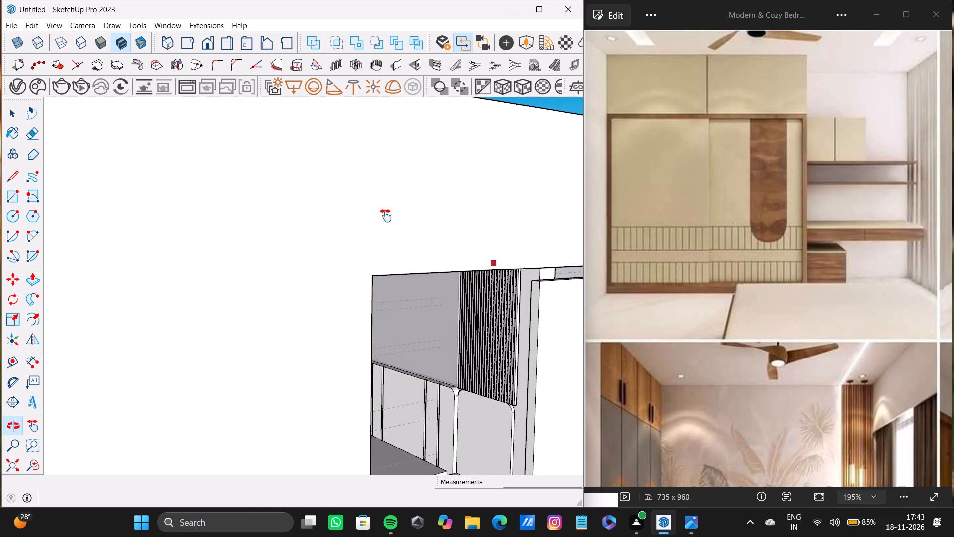
middle_click_drag(386, 216, 228, 231)
scroll(371, 293, "up", 7)
middle_click_drag(399, 255, 363, 264, "shift")
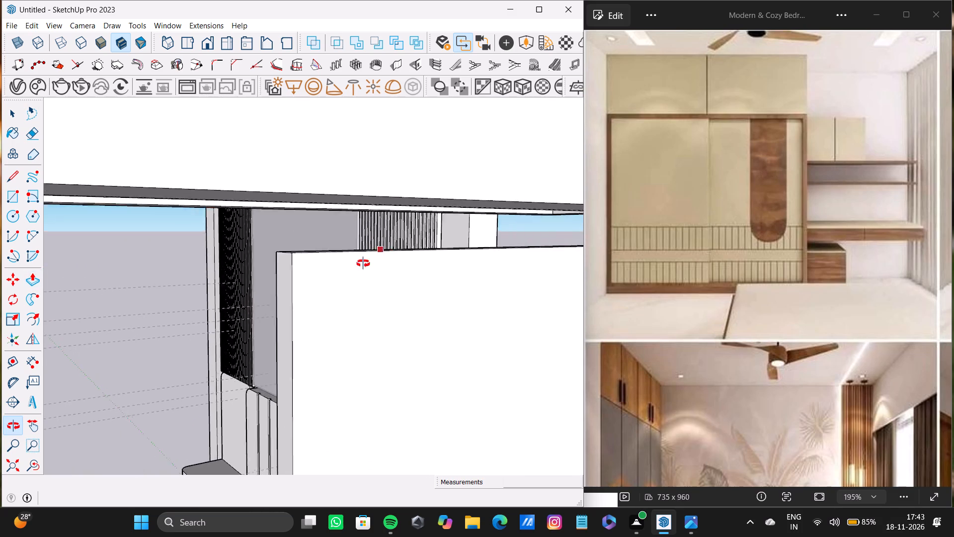
middle_click_drag(363, 264, 347, 218, "shift")
scroll(274, 297, "up", 2)
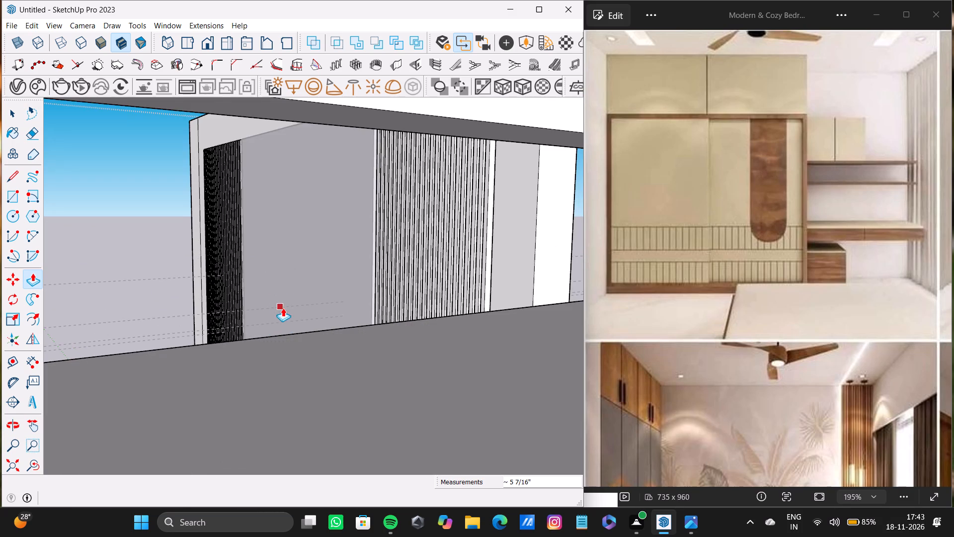
Raise the upright panel's top face by about 3 15/16" to close the gap below the box.
scroll(283, 307, "down", 1)
key("space")
left_click(288, 316)
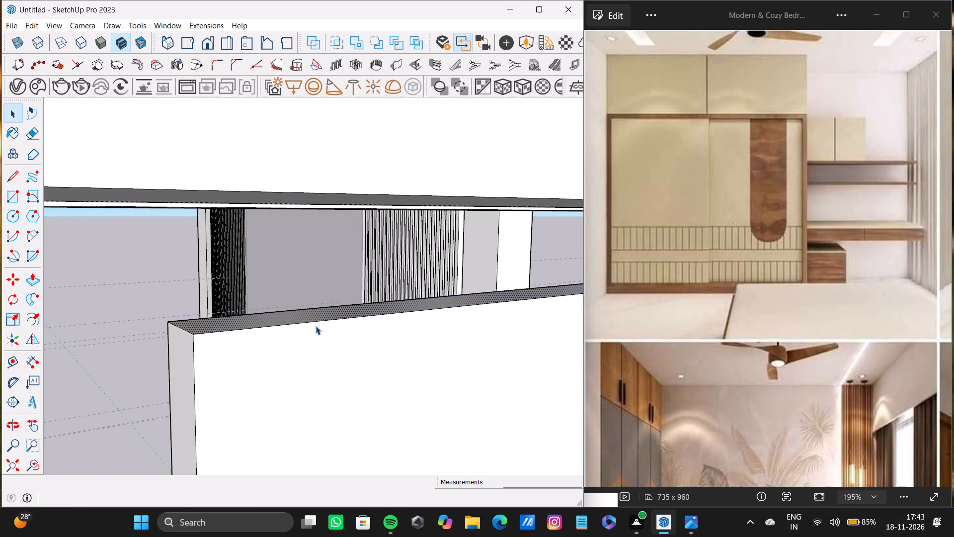
key("p")
left_click_drag(316, 326, 324, 167)
Push/Pull the floor strip in the opening's open half, just outside the first panel's line, up into a low second panel.
scroll(186, 284, "down", 11)
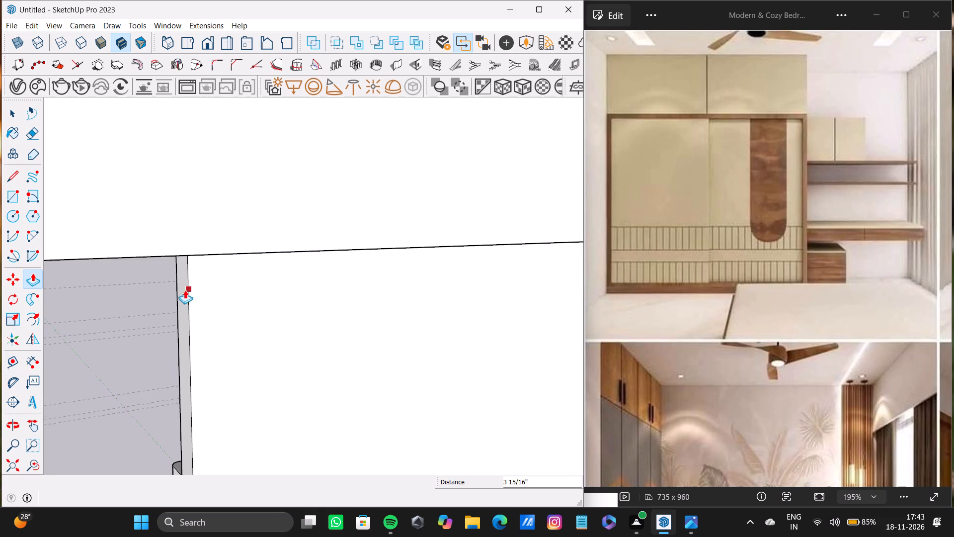
scroll(185, 290, "down", 8)
scroll(186, 295, "down", 14)
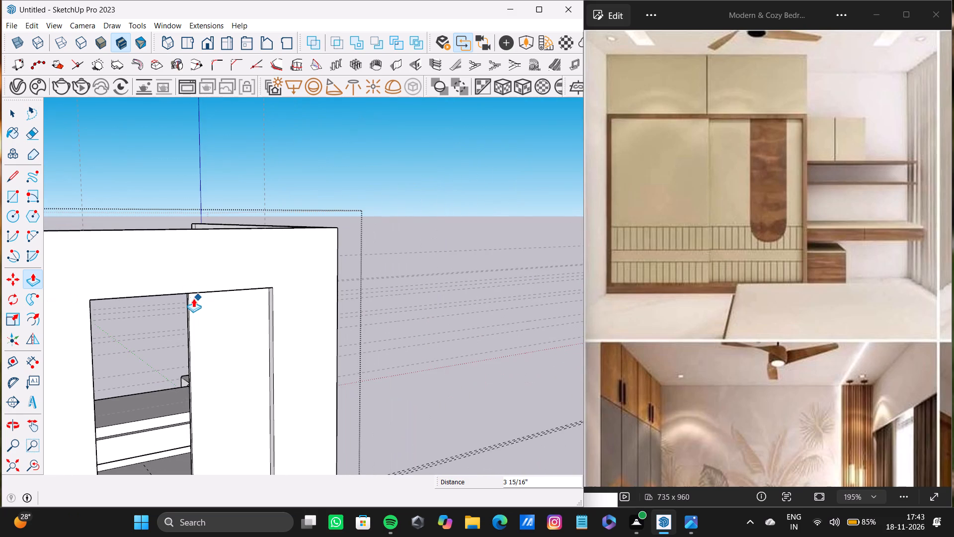
scroll(188, 310, "down", 7)
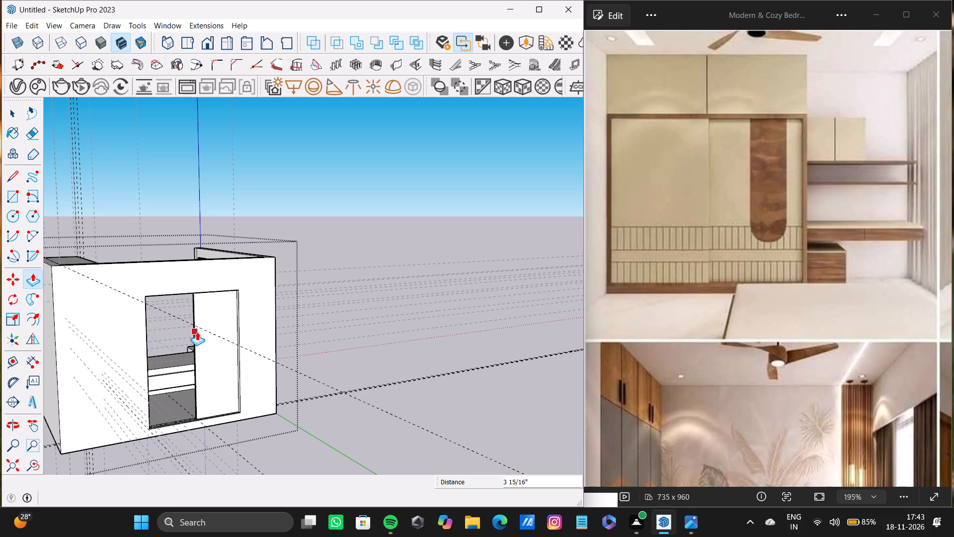
scroll(174, 416, "up", 14)
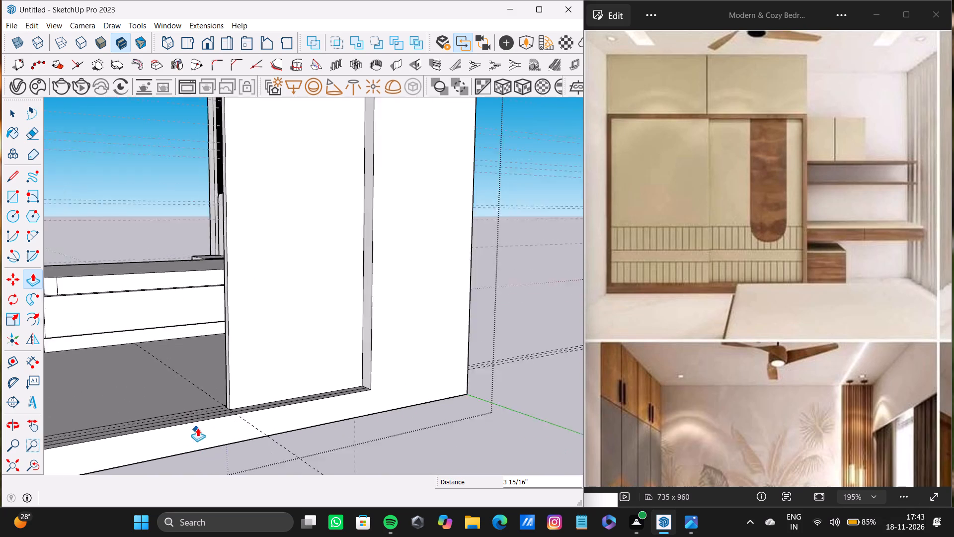
middle_click_drag(194, 412, 234, 411, "shift")
middle_click_drag(240, 424, 241, 371, "shift")
scroll(250, 401, "up", 4)
key("space")
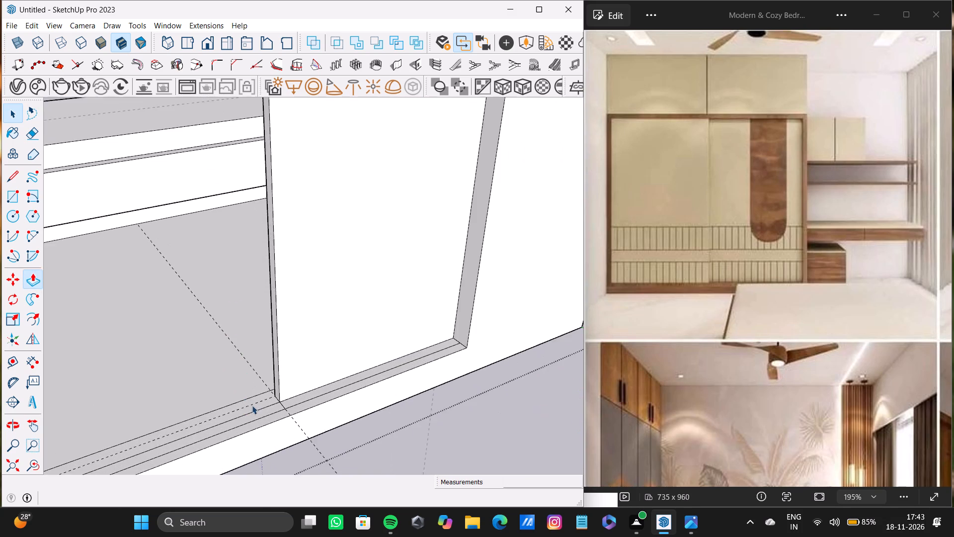
left_click(271, 414)
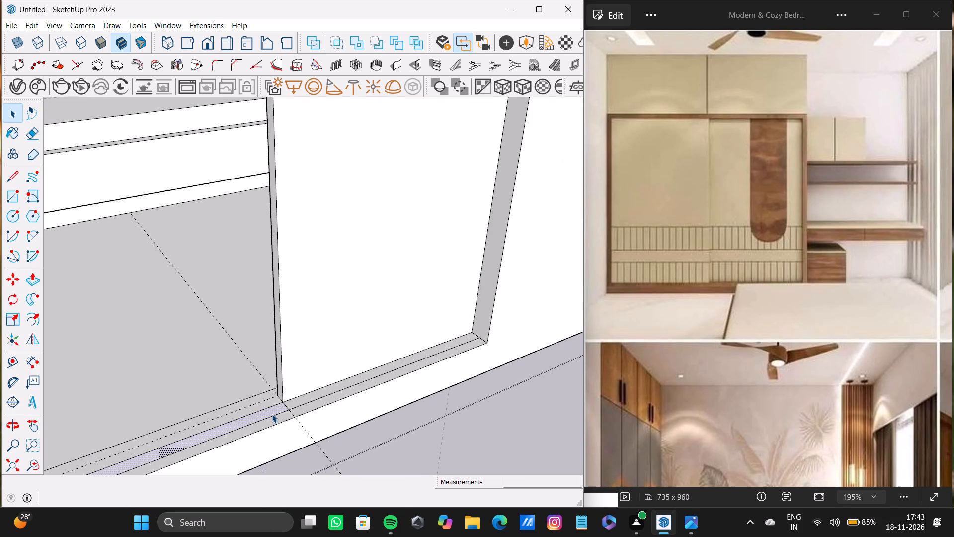
key("p")
left_click_drag(272, 413, 232, 192)
scroll(243, 204, "down", 5)
scroll(239, 315, "up", 4)
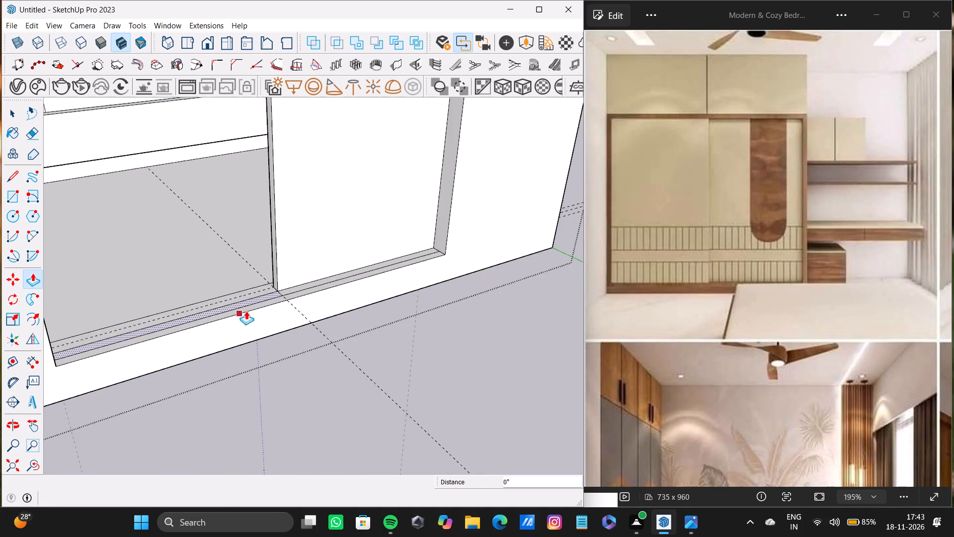
scroll(246, 311, "up", 5)
left_click_drag(270, 297, 232, 166)
Raise the second panel's top face in two stages, the second one by about 2' 6 7/16".
scroll(231, 165, "down", 5)
middle_click_drag(233, 169, 292, 293, "shift")
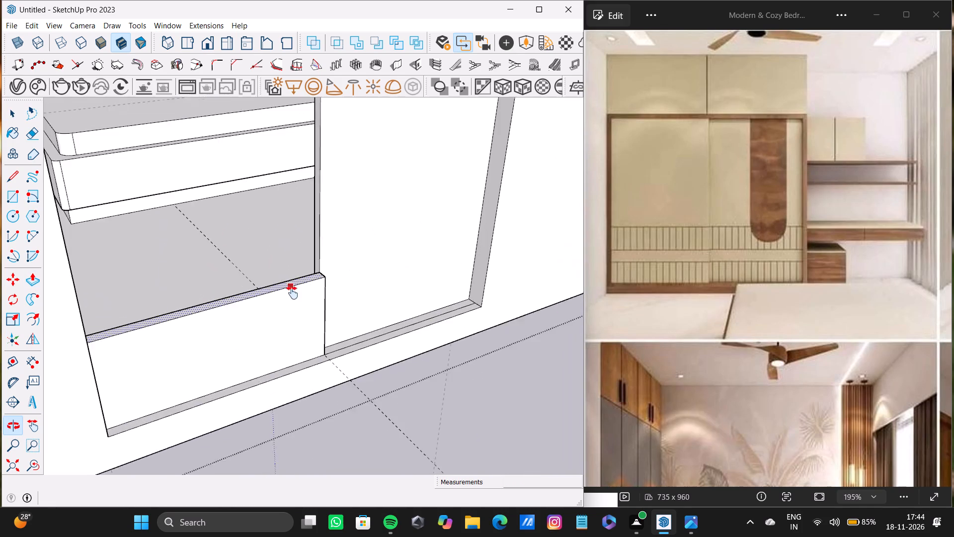
middle_click_drag(292, 293, 258, 303, "shift")
left_click_drag(263, 295, 192, 140)
middle_click_drag(249, 162, 232, 295, "shift")
left_click_drag(235, 302, 185, 106)
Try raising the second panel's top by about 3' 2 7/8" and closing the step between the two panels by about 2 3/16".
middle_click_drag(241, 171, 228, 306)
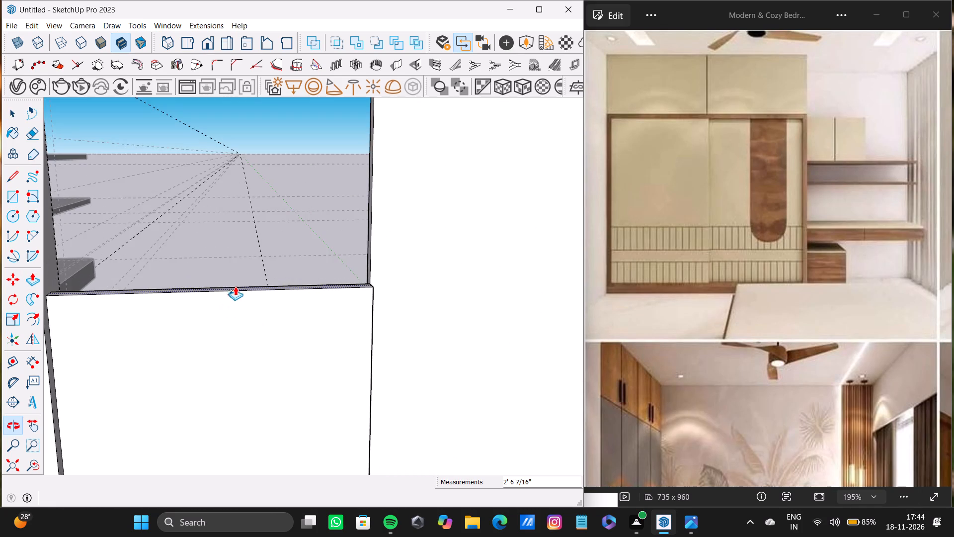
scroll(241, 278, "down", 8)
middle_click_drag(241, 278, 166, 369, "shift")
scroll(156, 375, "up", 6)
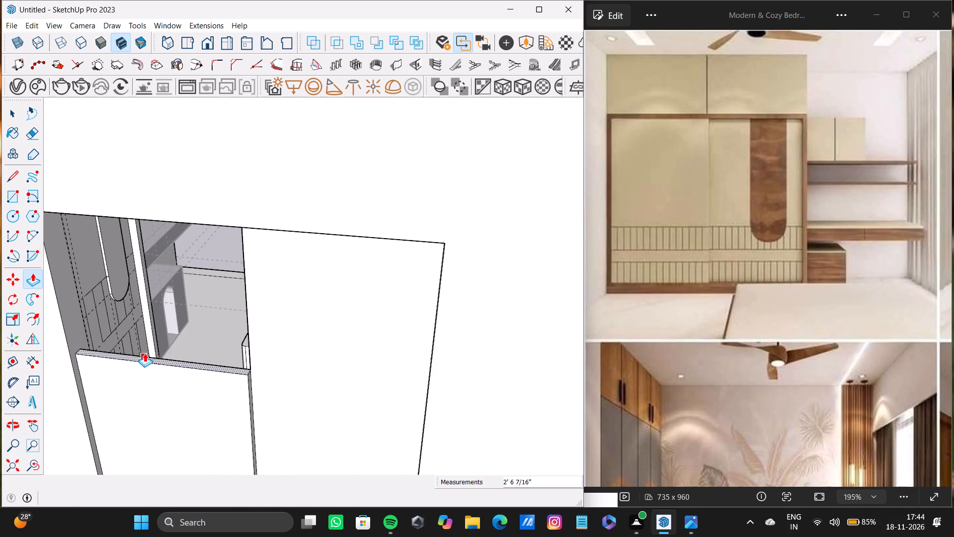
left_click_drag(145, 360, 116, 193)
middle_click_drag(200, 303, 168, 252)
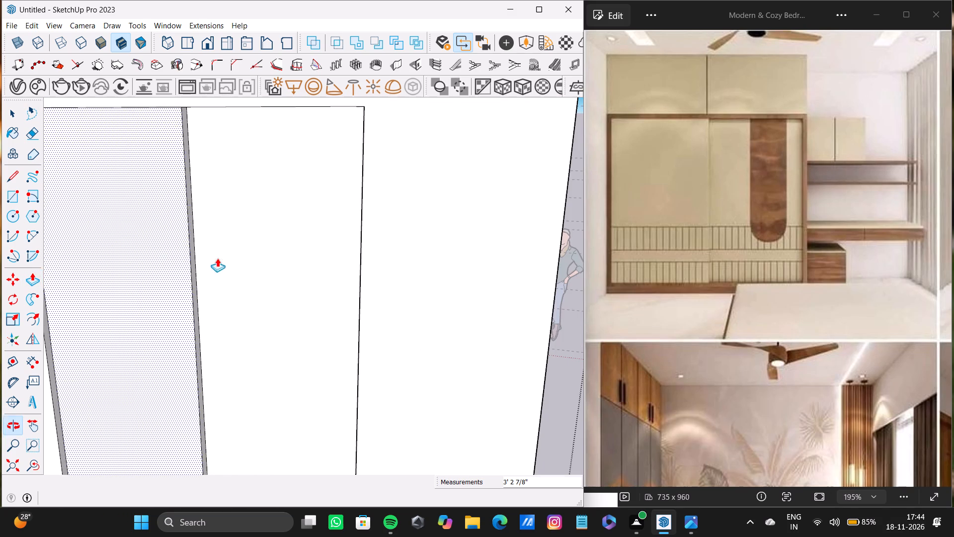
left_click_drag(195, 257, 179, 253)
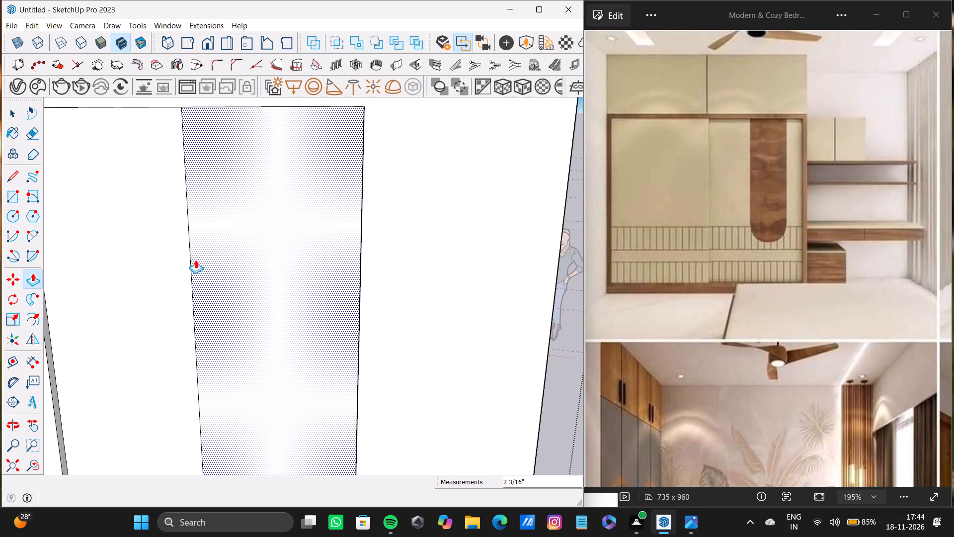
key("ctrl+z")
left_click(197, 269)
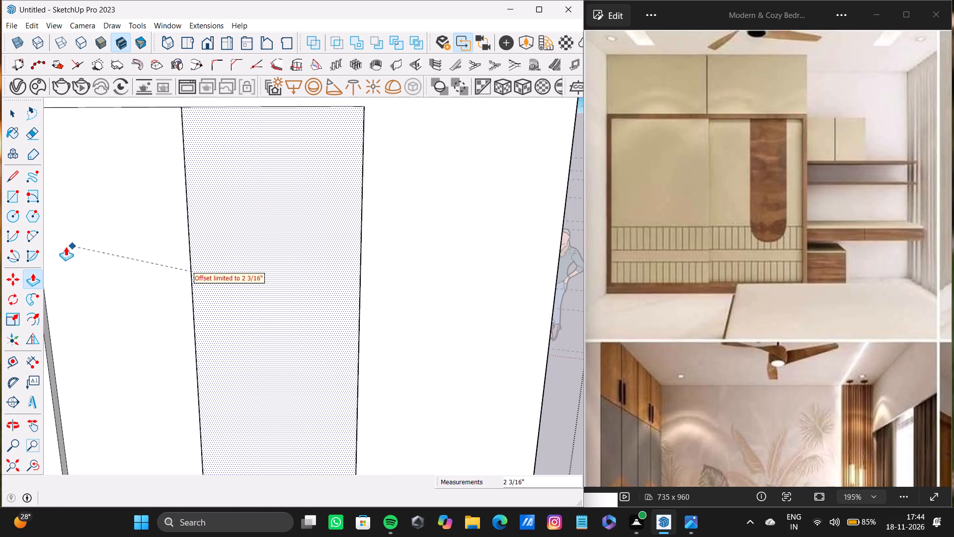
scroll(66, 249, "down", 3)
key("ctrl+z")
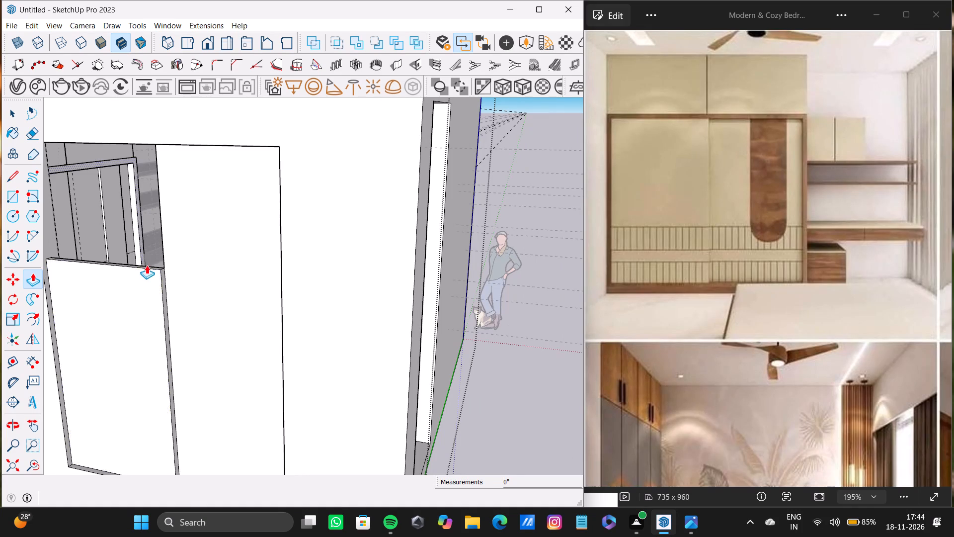
Raise the second panel's top face in stages of about 2' 3 1/4", 2 7/8" and another 2 7/8".
scroll(147, 265, "up", 6)
left_click_drag(168, 269, 169, 254)
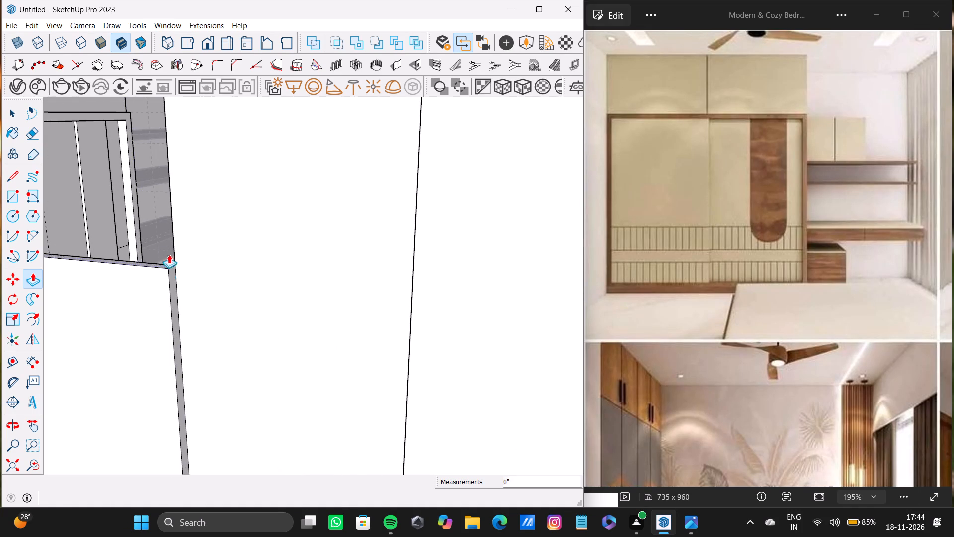
left_click_drag(169, 254, 168, 106)
middle_click_drag(175, 137, 238, 325, "shift")
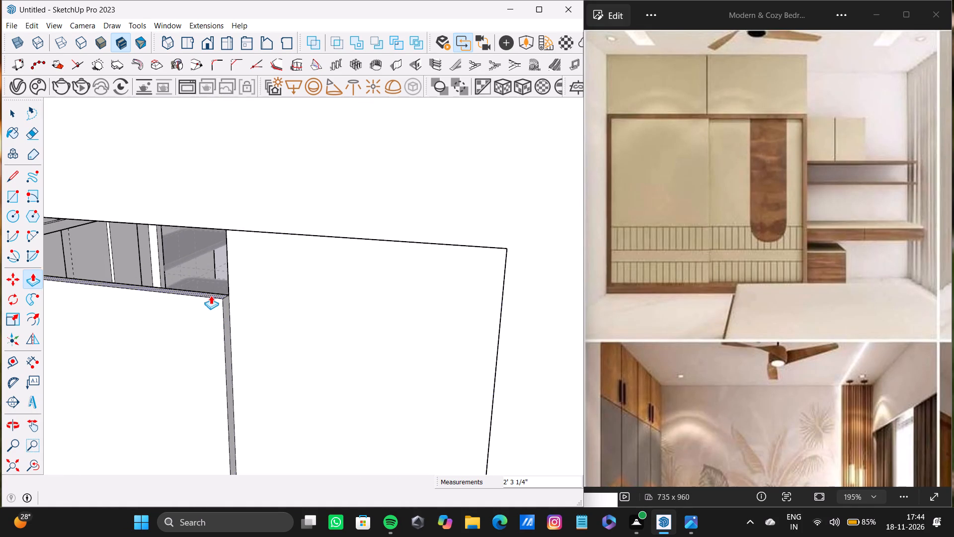
left_click_drag(215, 292, 207, 225)
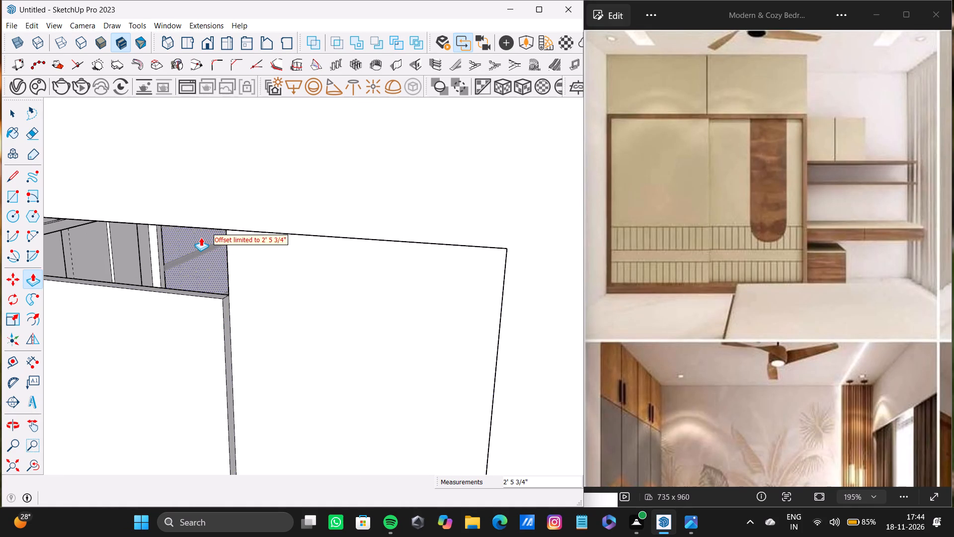
scroll(209, 289, "up", 2)
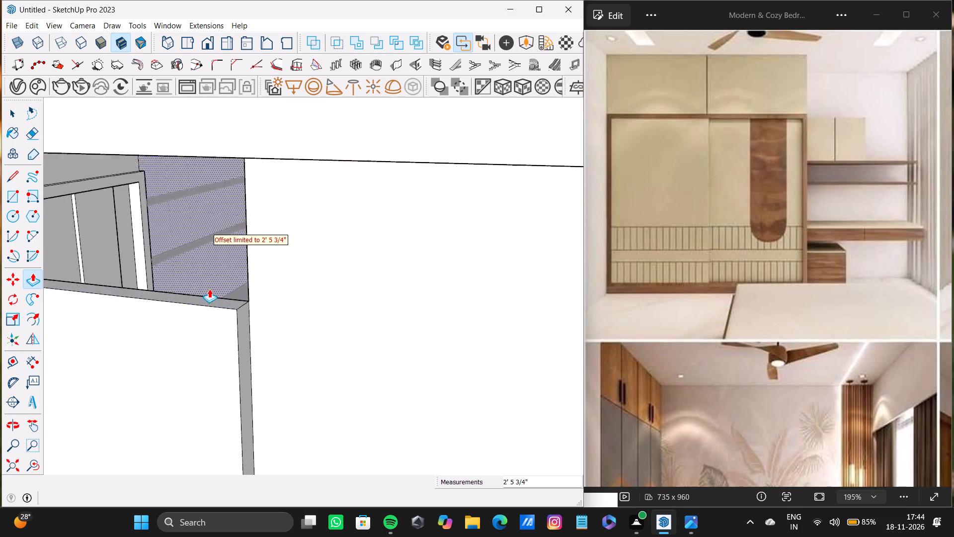
scroll(209, 289, "up", 2)
left_click_drag(284, 363, 256, 150)
scroll(270, 161, "down", 5)
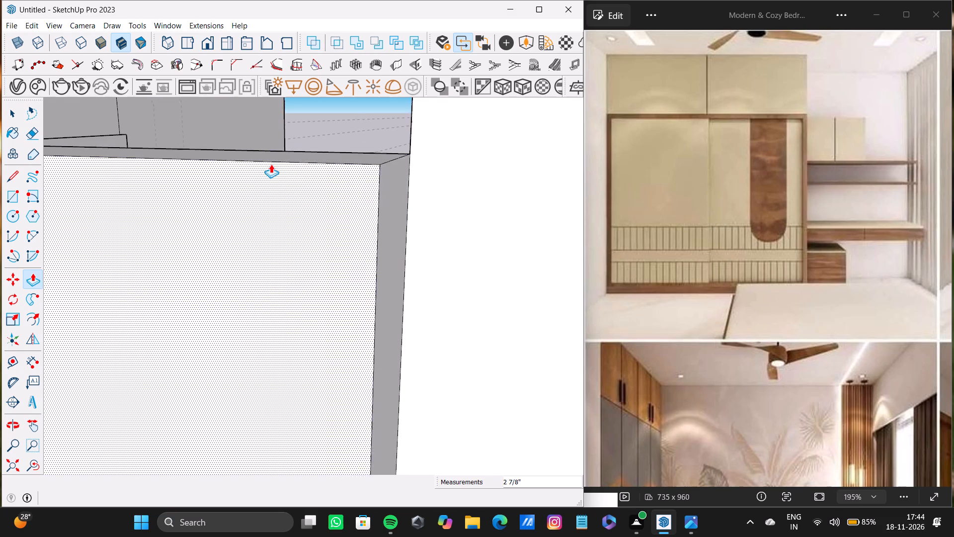
scroll(271, 164, "down", 4)
middle_click_drag(272, 166, 300, 317, "shift")
scroll(300, 317, "down", 1, "shift")
left_click_drag(315, 309, 279, 202)
Raise the second panel's top face by about 5 7/8" to meet the upper edge of the opening.
scroll(303, 211, "down", 2)
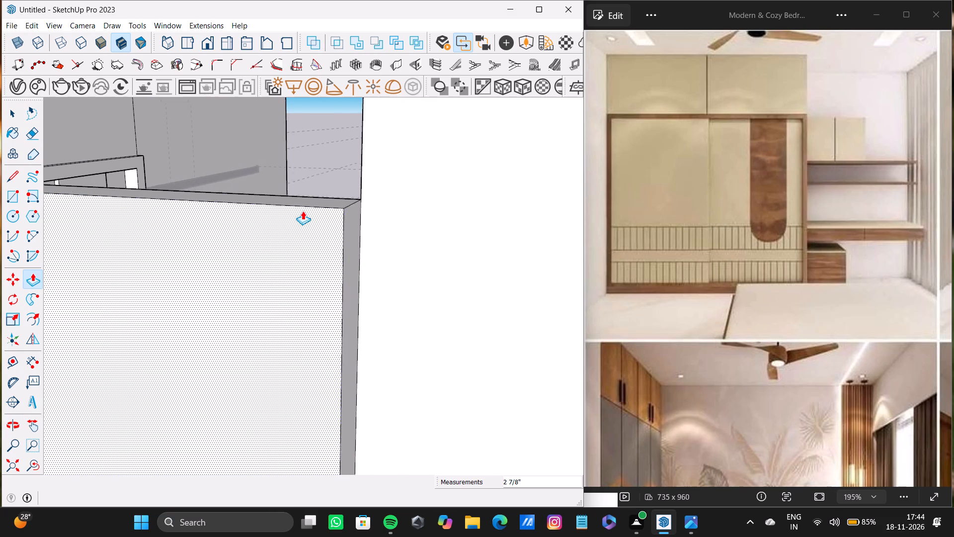
scroll(303, 211, "down", 15)
scroll(301, 209, "up", 1, "shift")
middle_click_drag(301, 209, 280, 210, "shift")
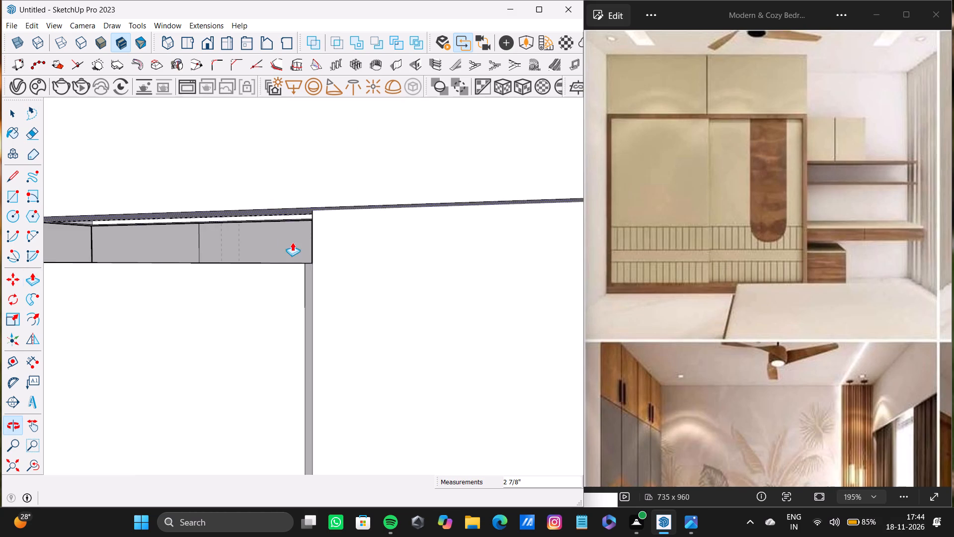
scroll(292, 242, "up", 3)
scroll(287, 262, "down", 3)
middle_click_drag(291, 278, 301, 304)
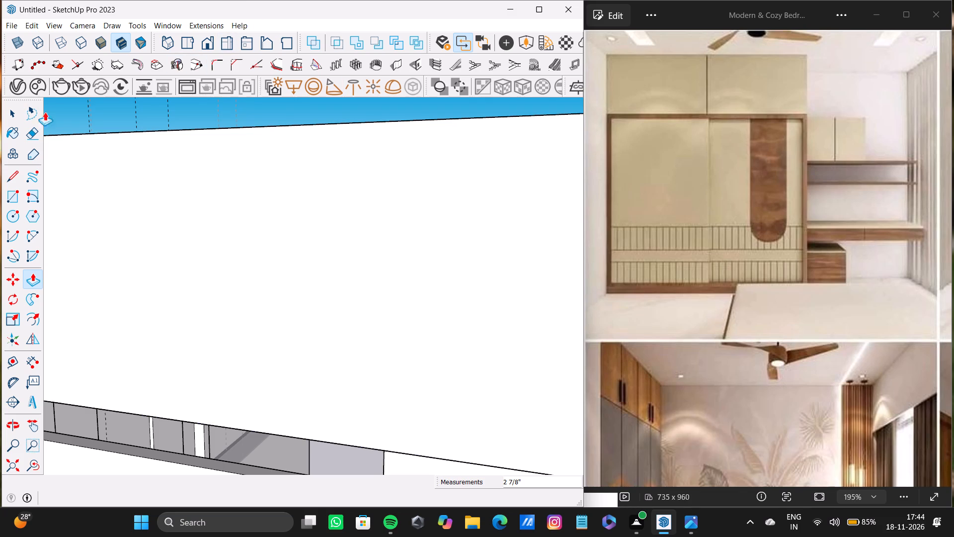
scroll(198, 234, "down", 6)
middle_click_drag(225, 261, 223, 286)
scroll(265, 370, "up", 1)
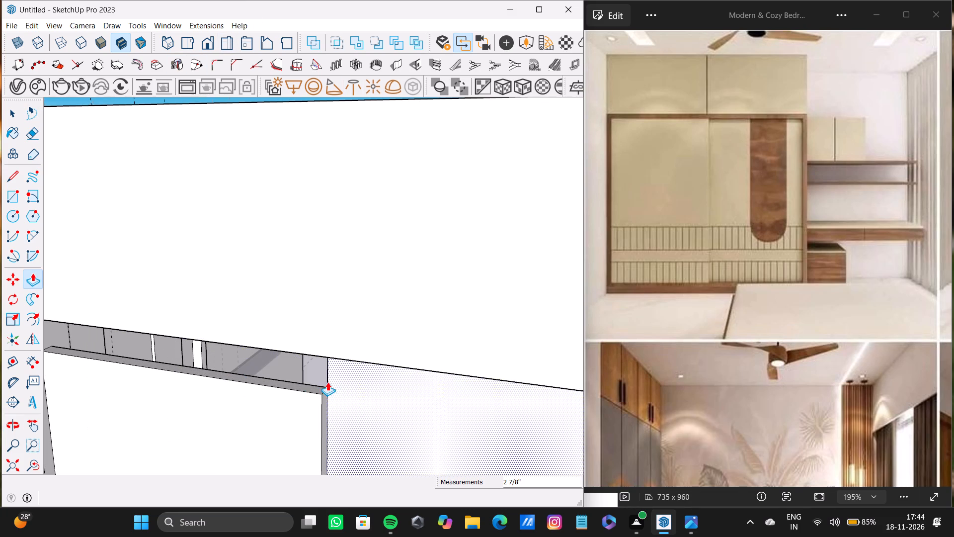
left_click_drag(311, 388, 307, 343)
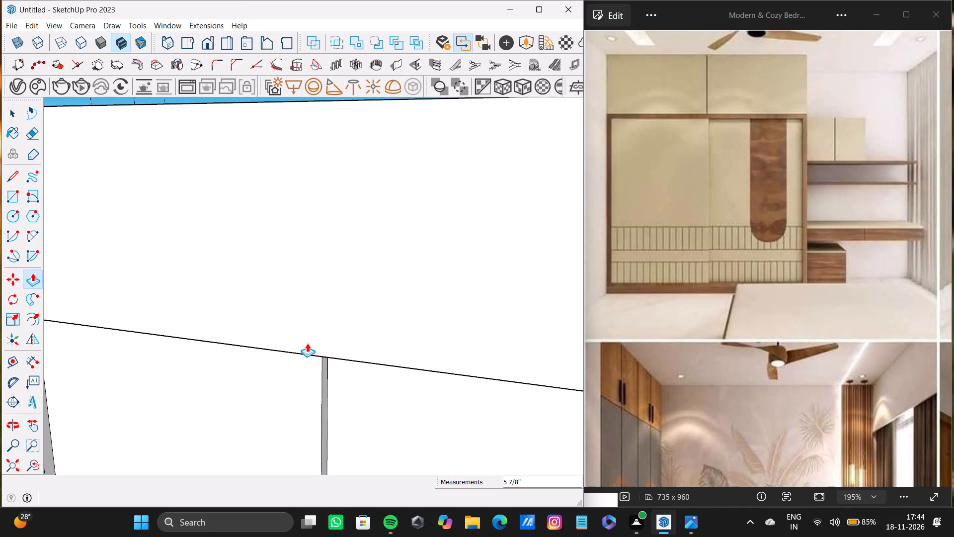
left_click_drag(307, 343, 303, 330)
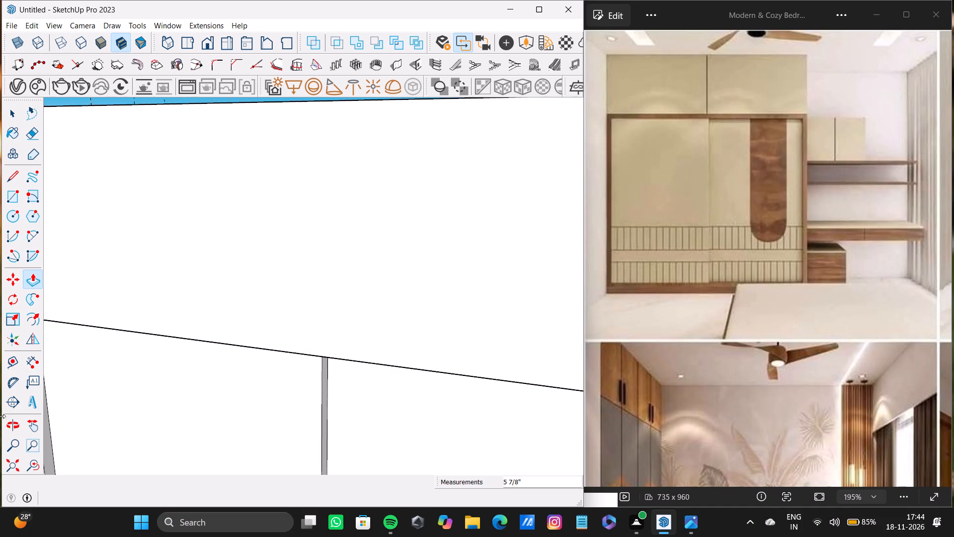
Raise the exposed floor strip on the bedroom side of the two panels by about 5 11/16" into a low base.
left_click(11, 464)
middle_click_drag(212, 387, 0, 383)
scroll(128, 315, "down", 5)
middle_click_drag(154, 291, 1, 474, "shift")
scroll(163, 371, "up", 10)
middle_click_drag(188, 289, 68, 312)
scroll(225, 299, "up", 4)
middle_click_drag(271, 343, 330, 385, "shift")
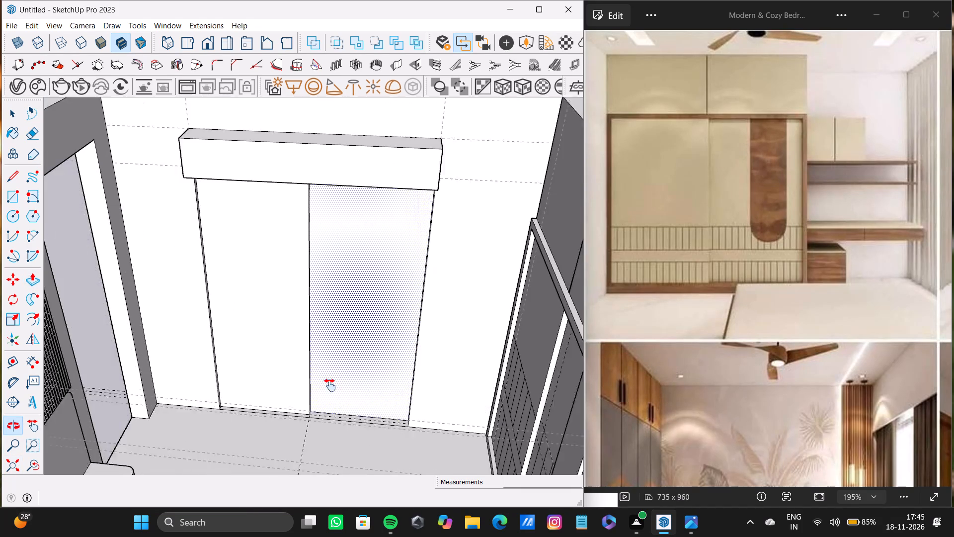
middle_click_drag(330, 385, 330, 386, "shift")
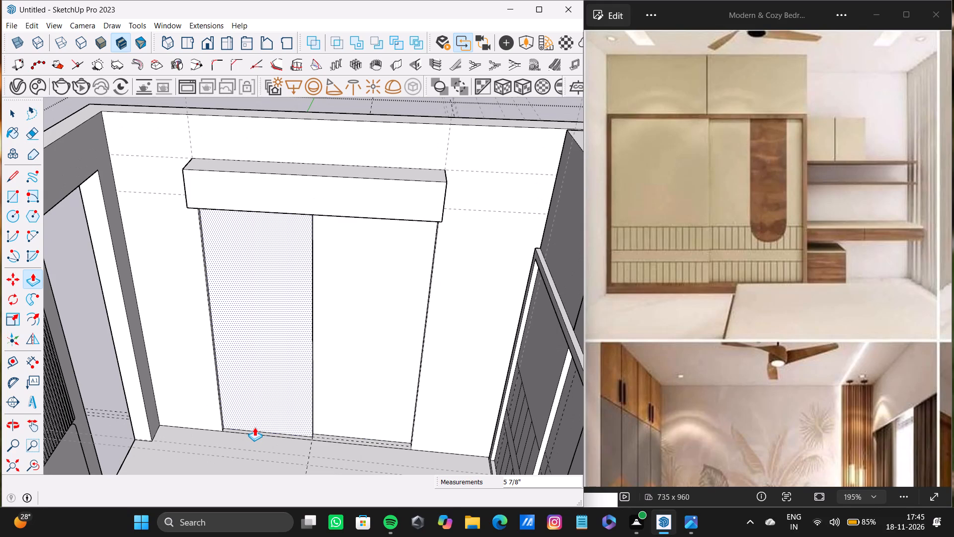
scroll(317, 450, "up", 8)
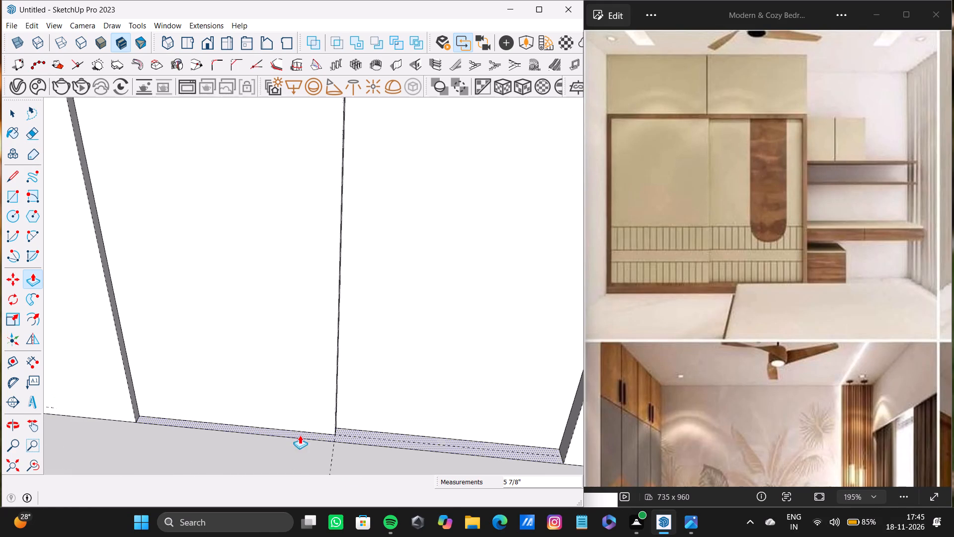
left_click(322, 434)
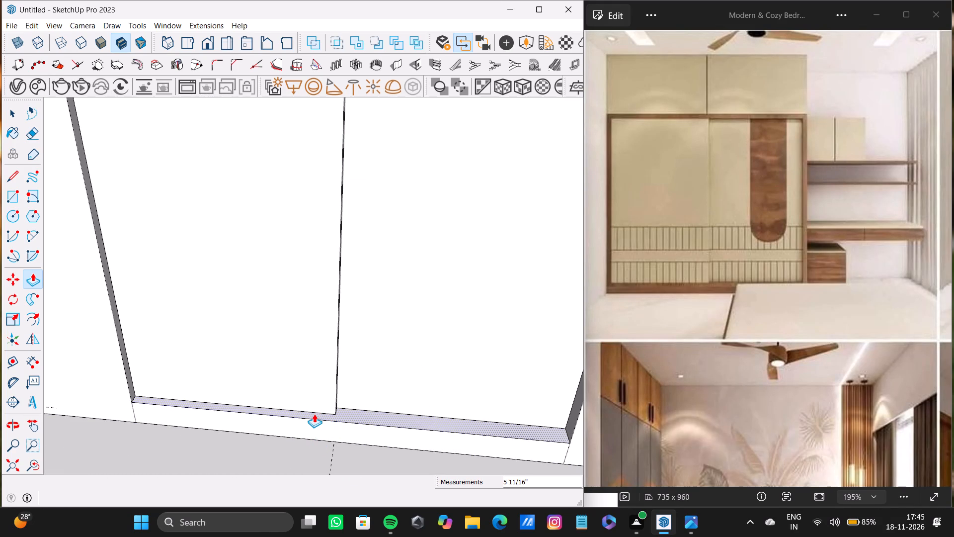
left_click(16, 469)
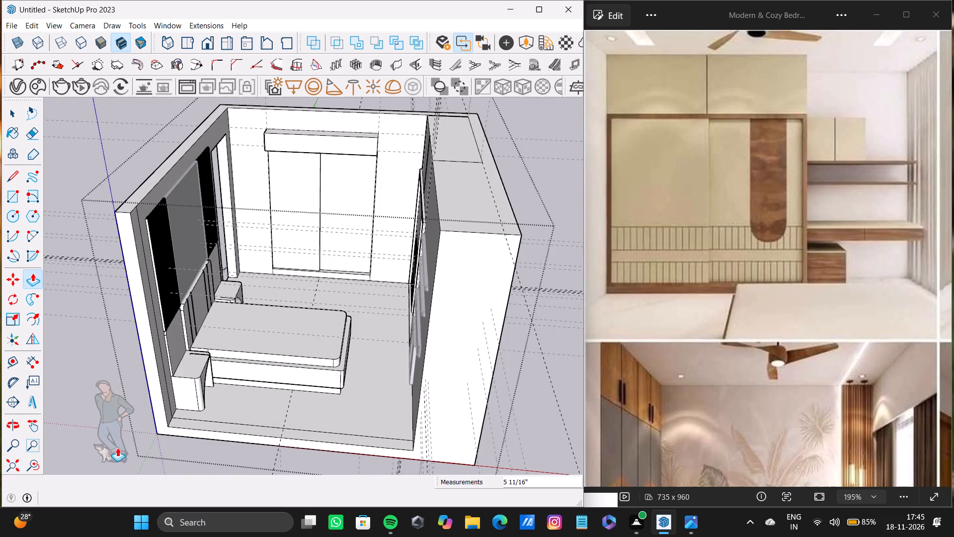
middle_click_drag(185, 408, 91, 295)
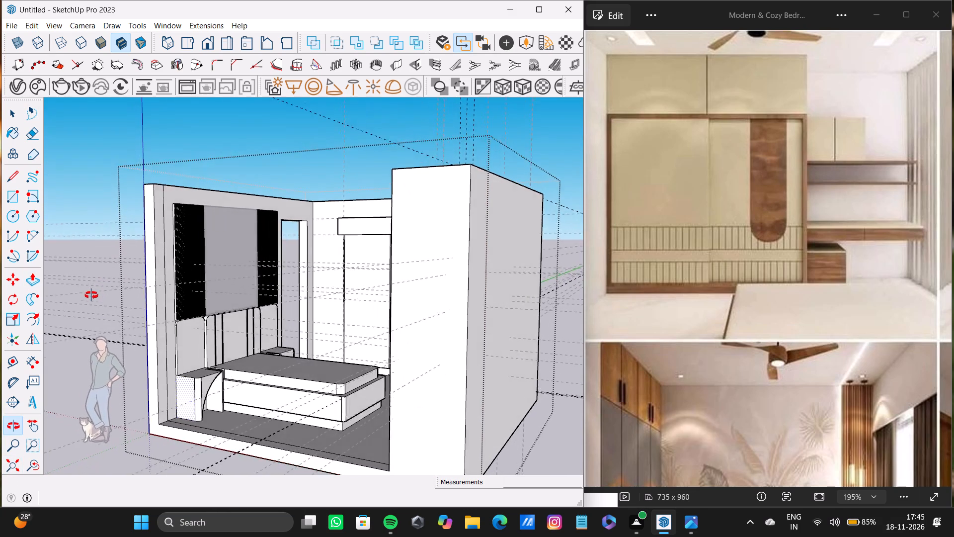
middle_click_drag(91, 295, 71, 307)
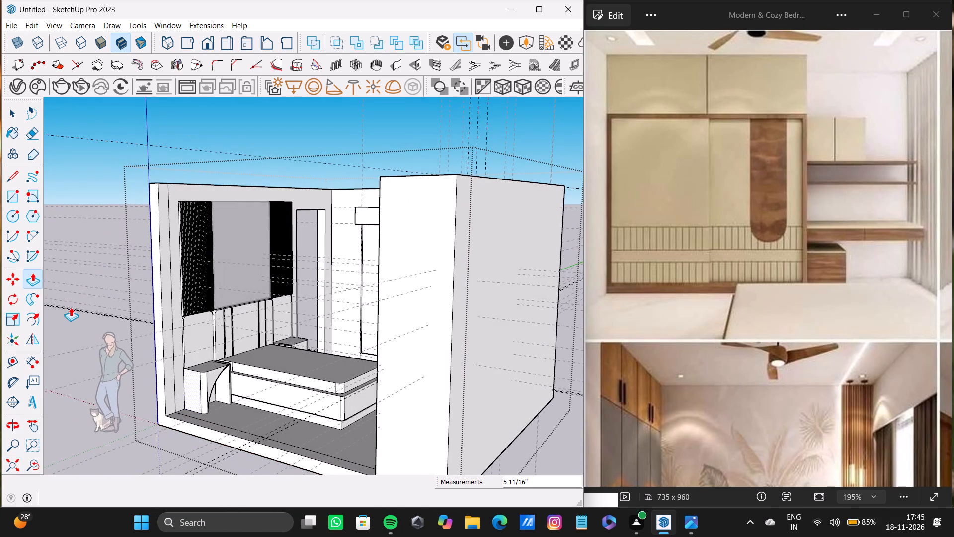
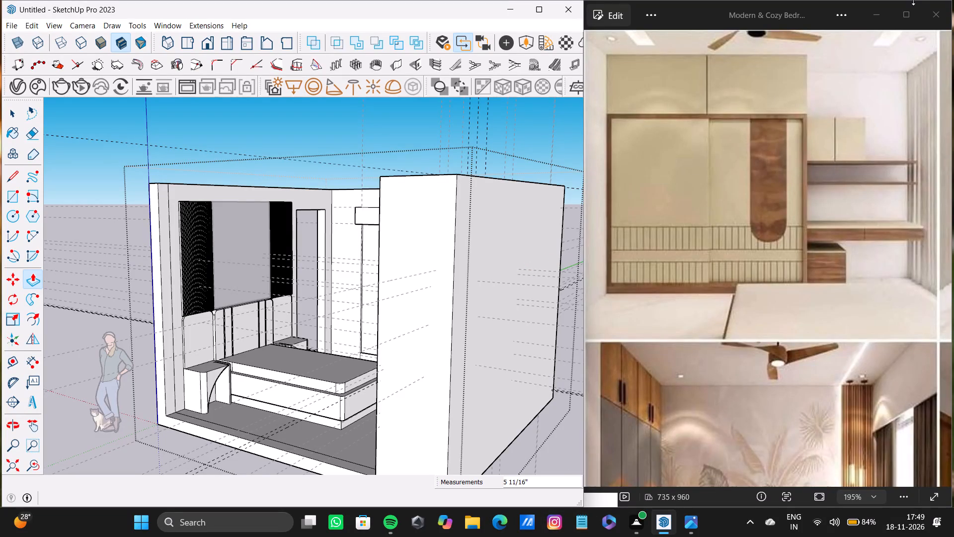
Close the bedroom reference image and maximise the modelling window to fill the screen.
left_click(933, 12)
scroll(589, 297, "down", 4)
middle_click_drag(585, 303, 585, 304)
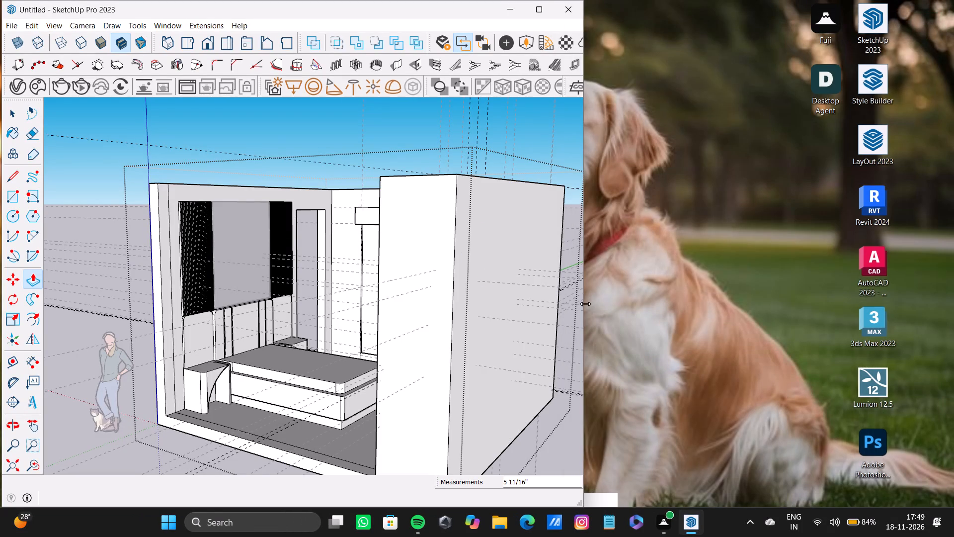
middle_click_drag(585, 304, 730, 341)
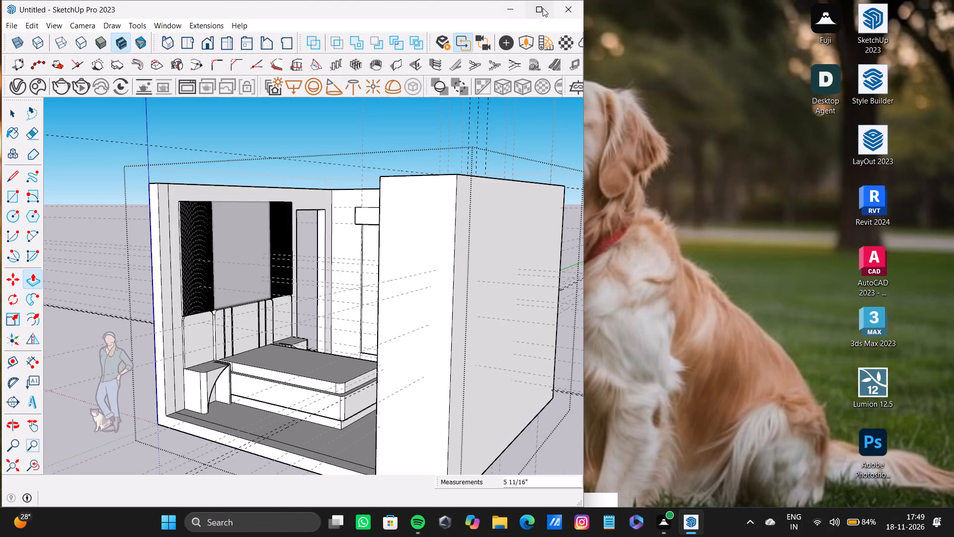
left_click(543, 8)
scroll(719, 347, "down", 7)
middle_click_drag(629, 314, 653, 306)
scroll(520, 315, "up", 6)
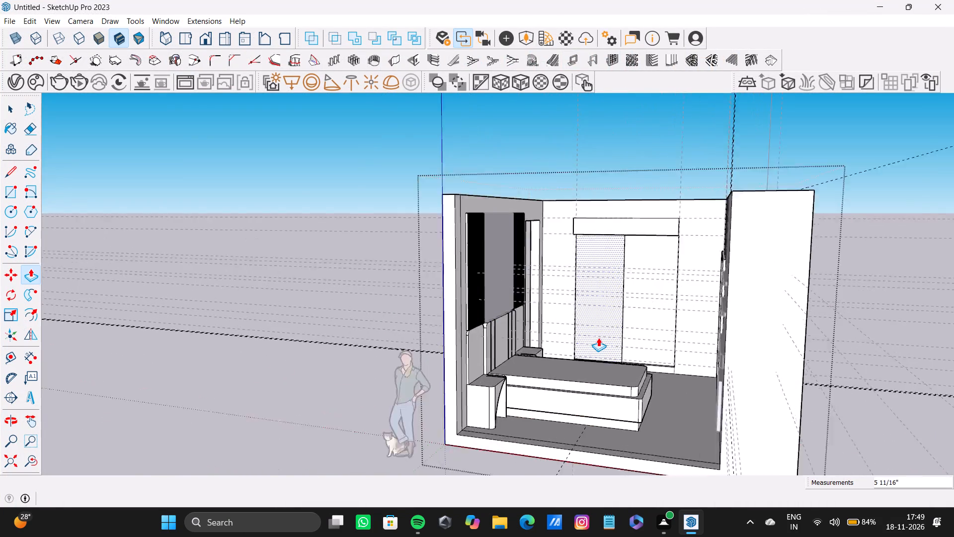
scroll(598, 338, "up", 2)
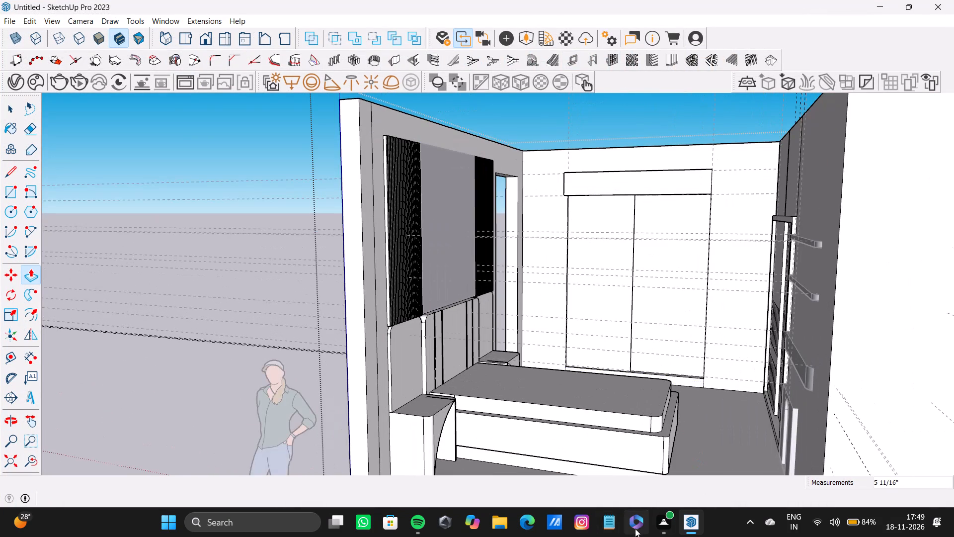
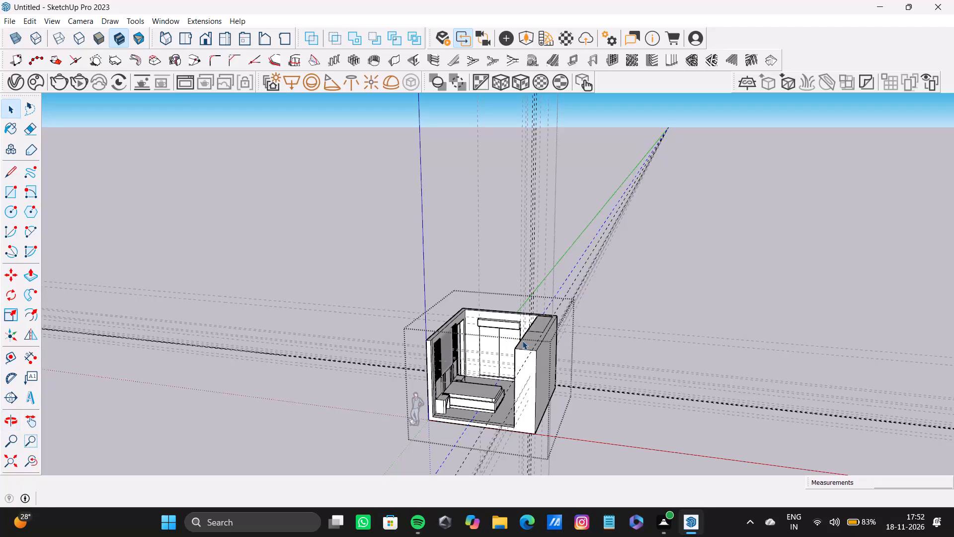
Examine the room from above, including the end wall with its sliding panels and the headboard wall, and leave the open group.
scroll(476, 364, "up", 8)
scroll(479, 353, "down", 3)
middle_click_drag(479, 352, 471, 374)
scroll(493, 254, "up", 8)
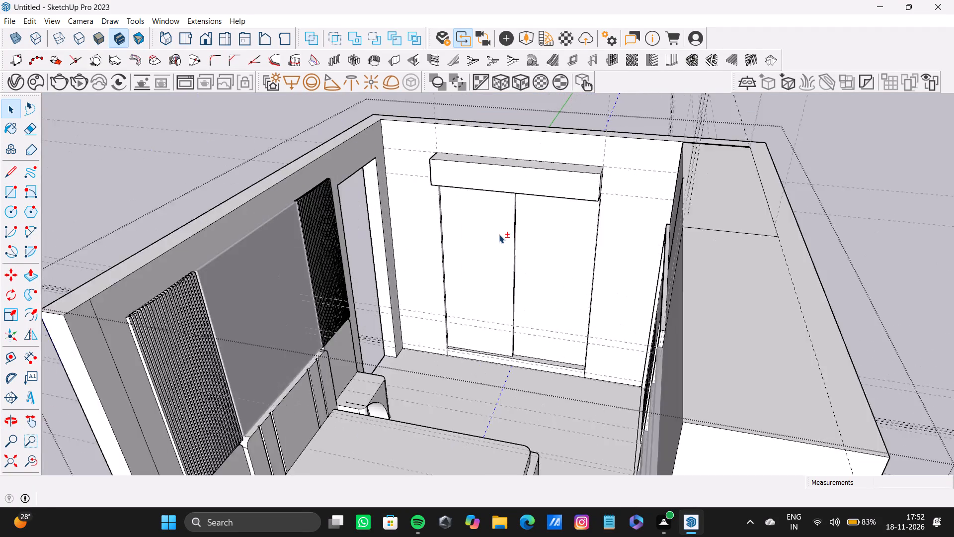
scroll(499, 234, "down", 5, "shift")
scroll(499, 234, "up", 1, "shift")
middle_click_drag(499, 234, 439, 335, "shift")
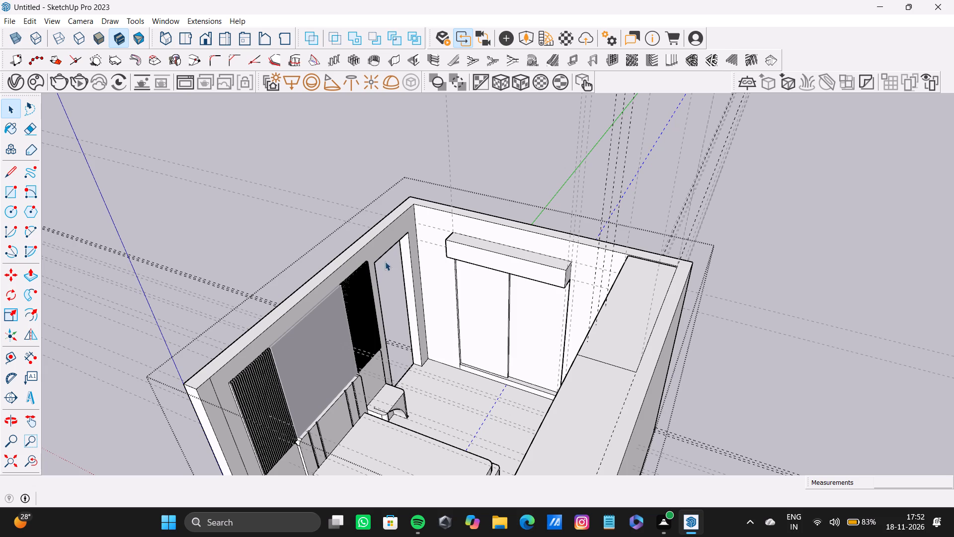
scroll(344, 331, "down", 20)
scroll(344, 331, "down", 4)
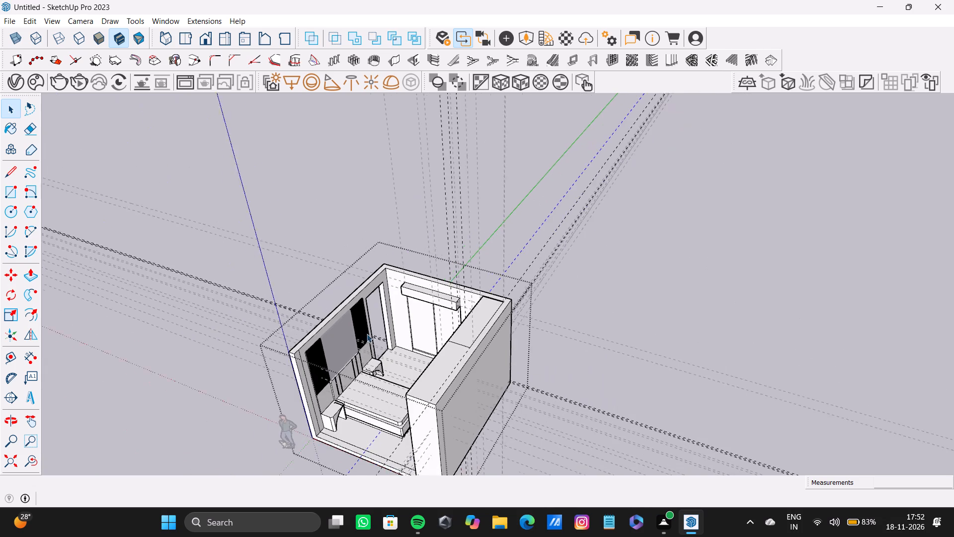
scroll(367, 334, "down", 1)
key("space")
left_click(340, 194)
In the room group, push the block face surrounding the shelves and arched box back to the side wall with Push/Pull.
scroll(416, 305, "up", 9)
middle_click_drag(414, 355, 519, 358)
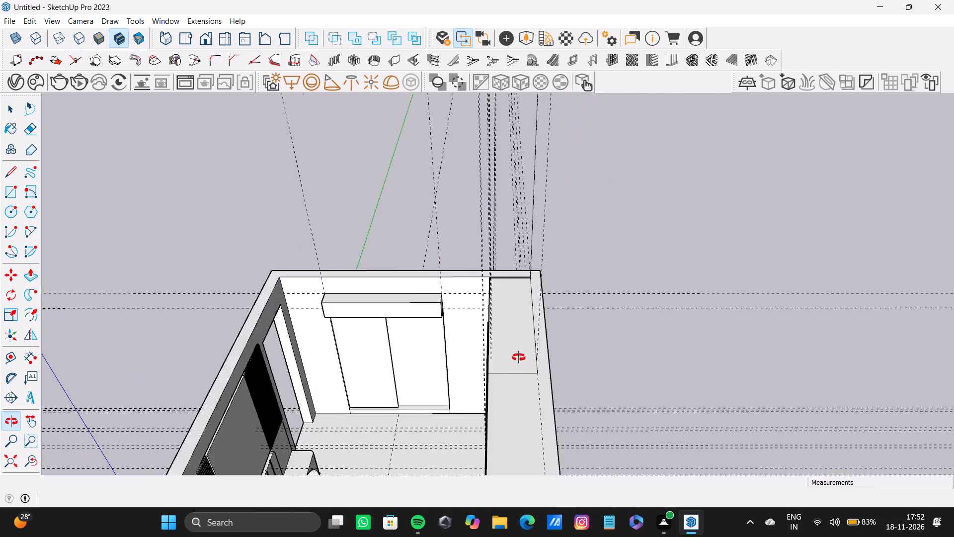
middle_click_drag(519, 358, 692, 369)
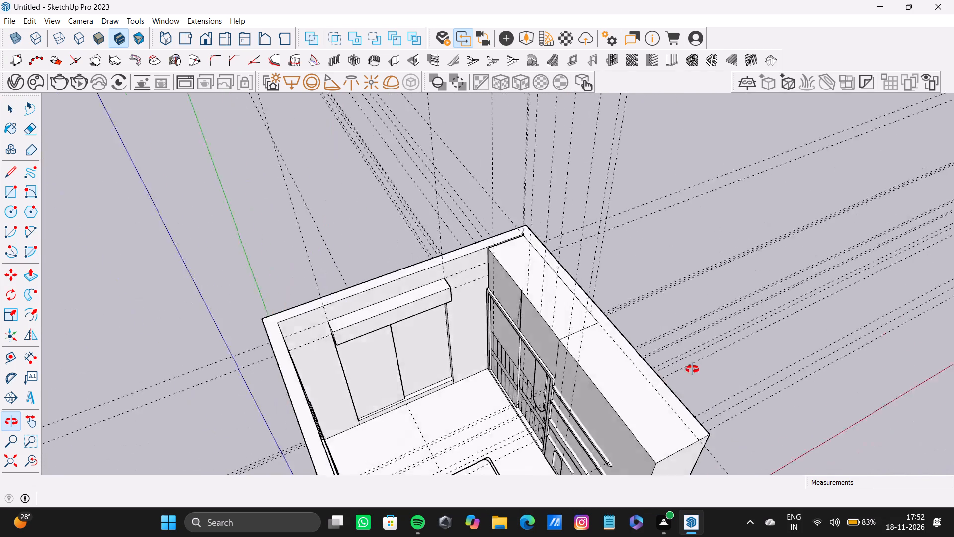
middle_click_drag(692, 369, 668, 220)
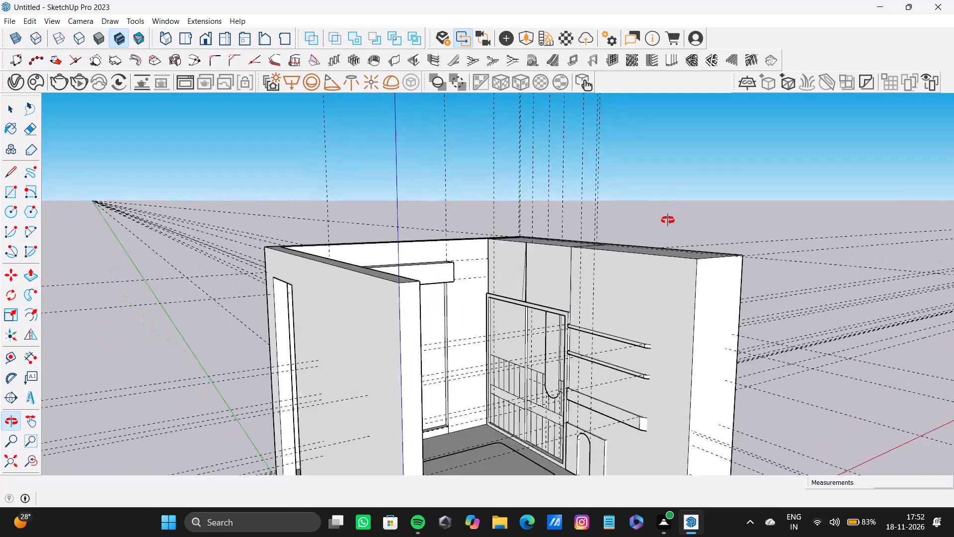
middle_click_drag(668, 220, 654, 234)
left_click(626, 312)
scroll(587, 312, "down", 3)
middle_click_drag(586, 311, 478, 268, "shift")
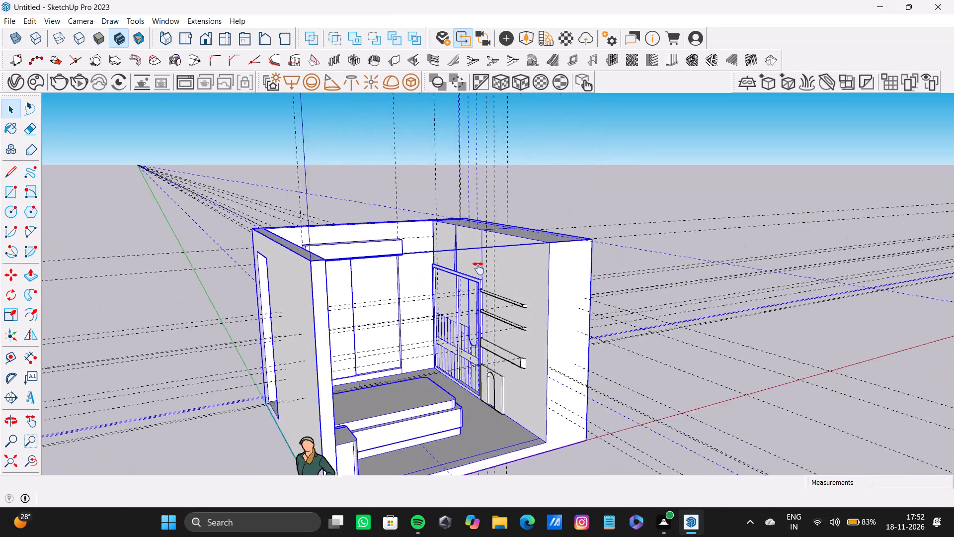
middle_click_drag(478, 268, 515, 312, "shift")
double_click(518, 265)
left_click(520, 268)
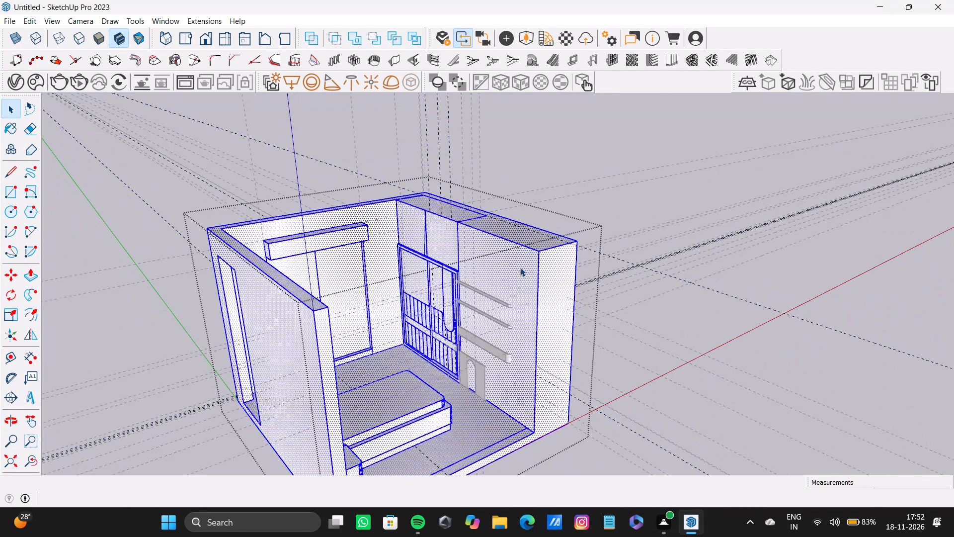
left_click(522, 273)
left_click(530, 284)
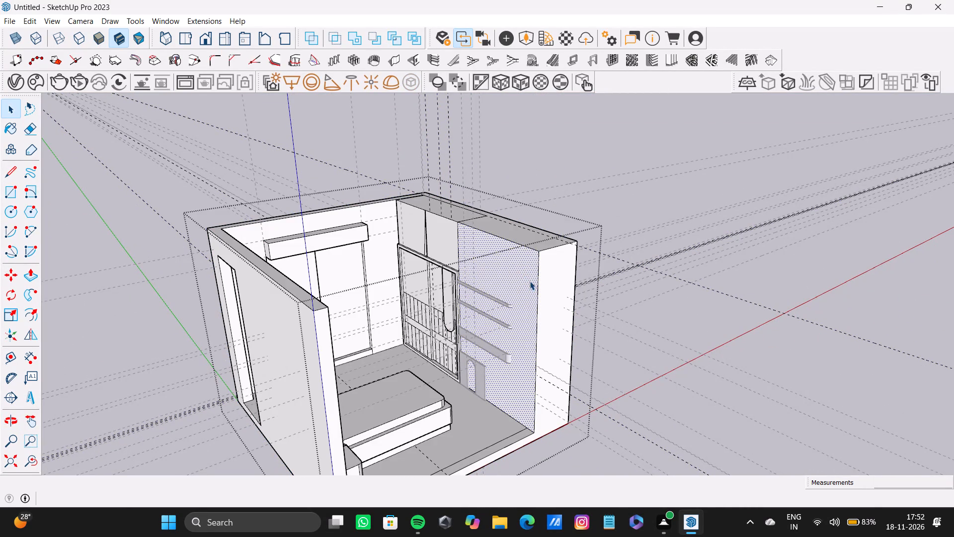
key("p")
left_click_drag(527, 277, 556, 263)
key("space")
left_click(560, 169)
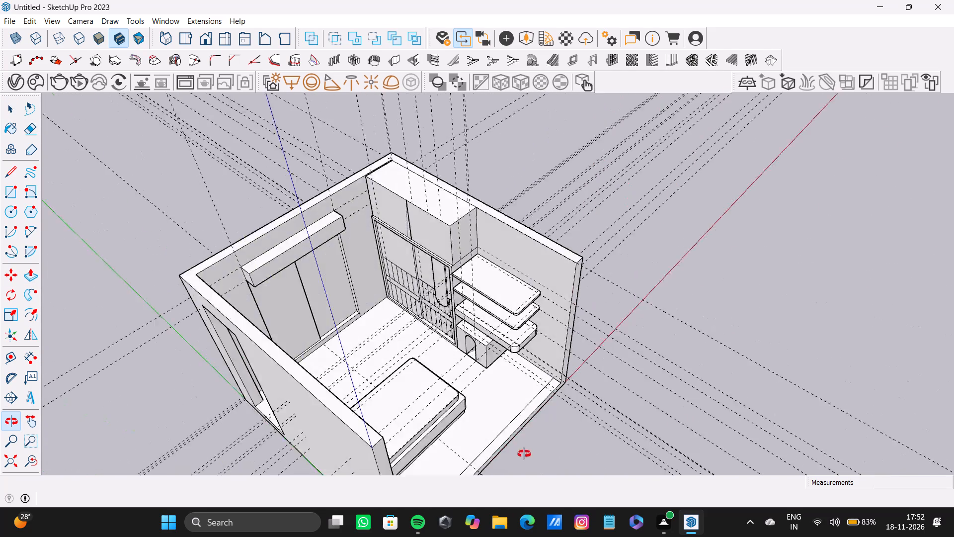
Review the whole bedroom, checking the bed, slatted headboard wall, sliding panels, wardrobe and exposed shelves.
scroll(382, 287, "up", 8)
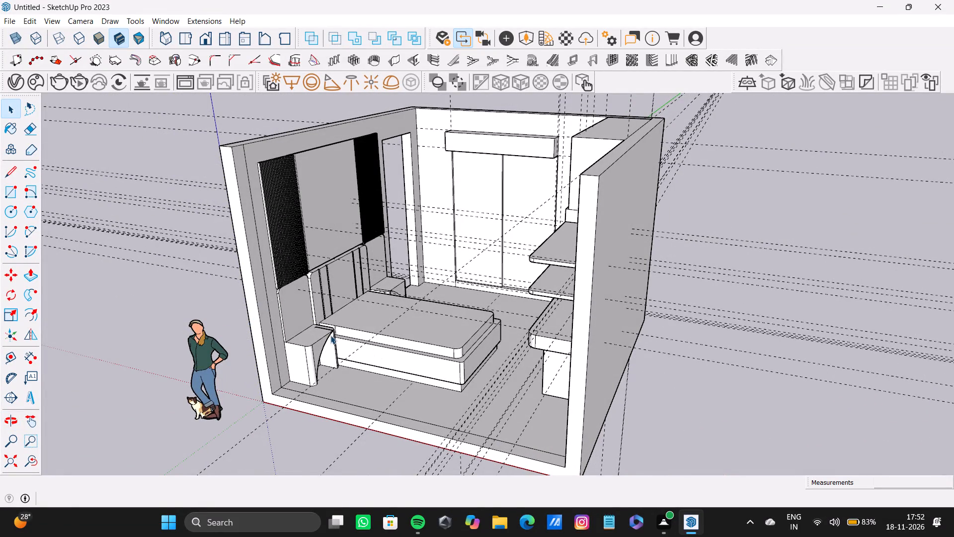
scroll(330, 335, "up", 2)
scroll(335, 324, "down", 8)
middle_click_drag(334, 303, 602, 415)
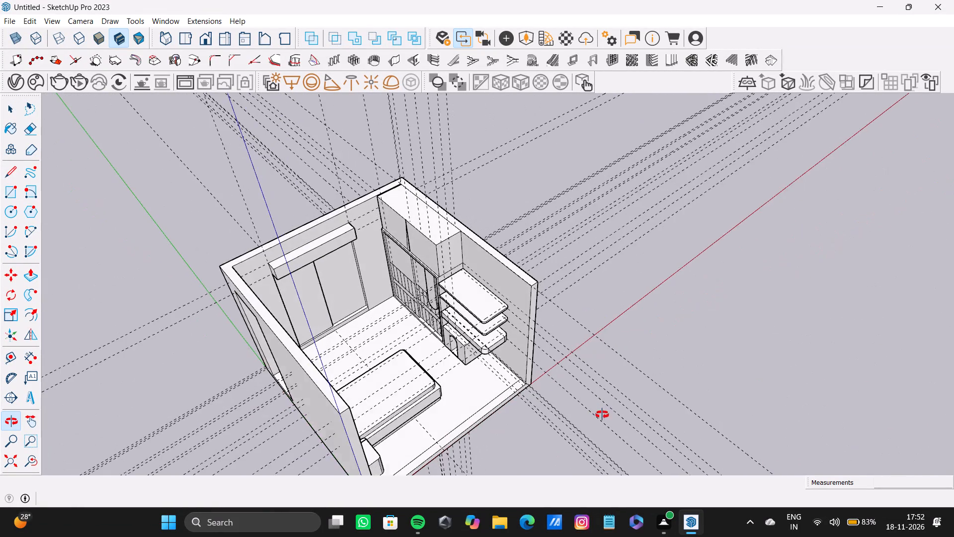
middle_click_drag(602, 415, 308, 277)
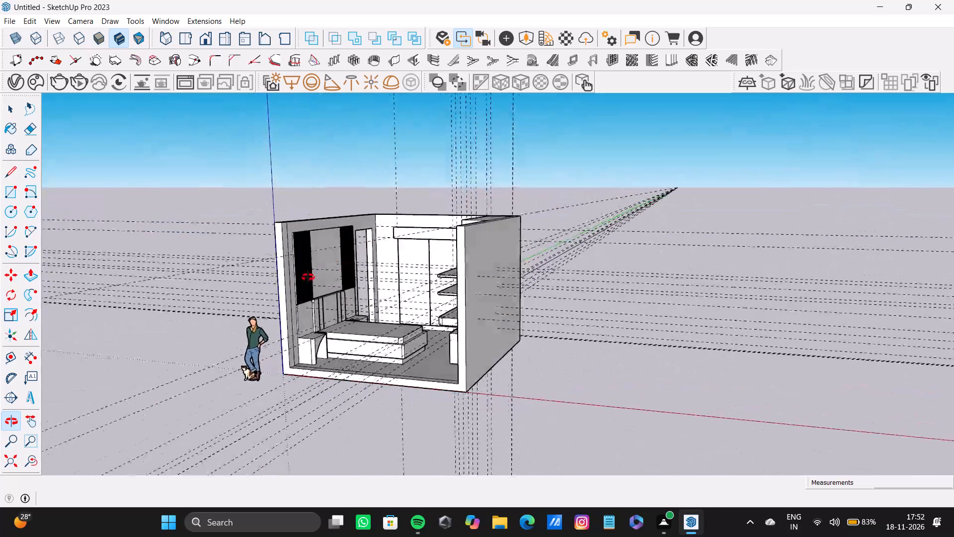
middle_click_drag(308, 277, 303, 282)
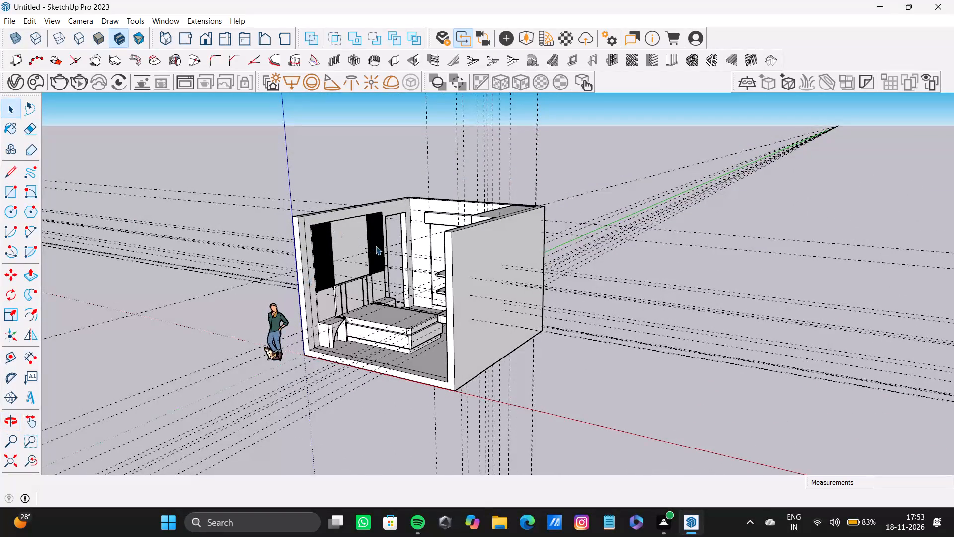
scroll(380, 259, "up", 8)
middle_click_drag(390, 251, 479, 321, "shift")
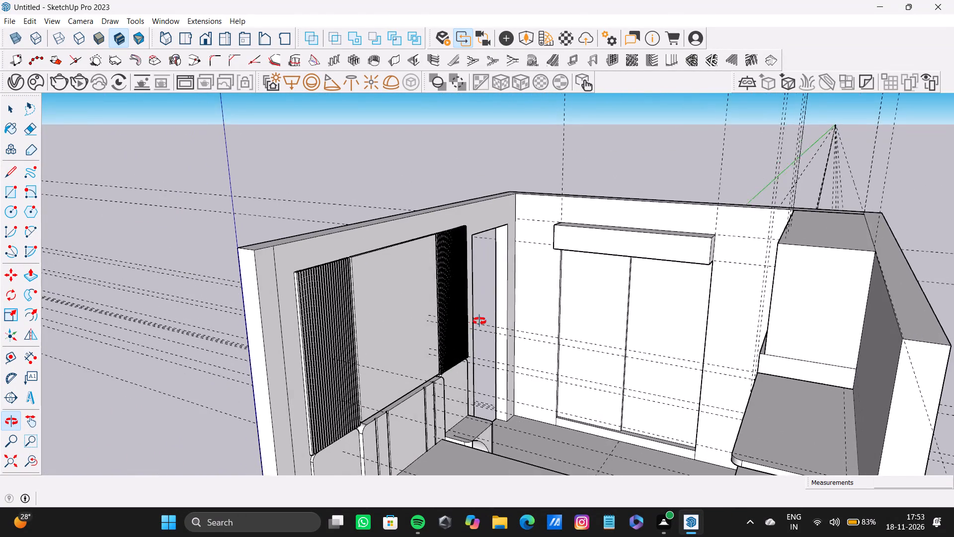
middle_click_drag(479, 321, 484, 346, "shift")
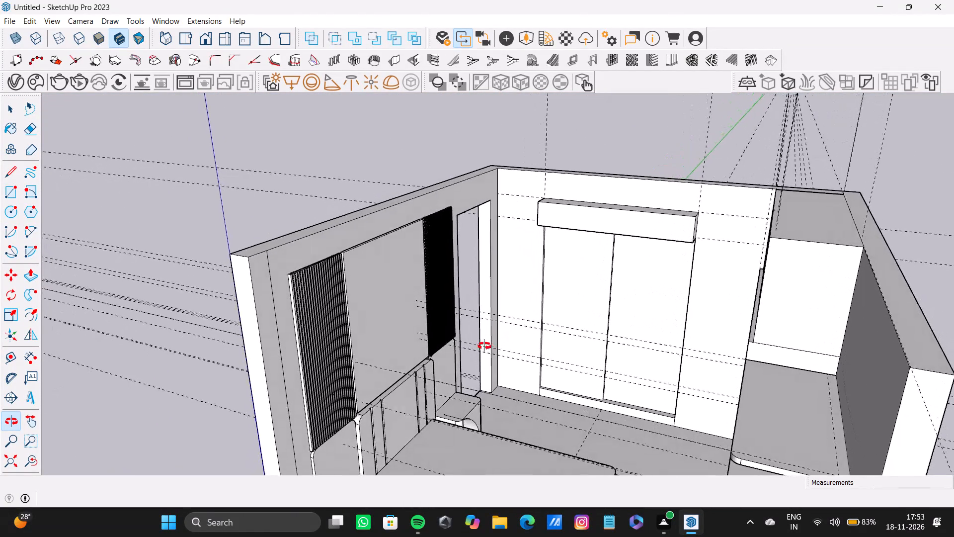
middle_click_drag(484, 346, 484, 347, "shift")
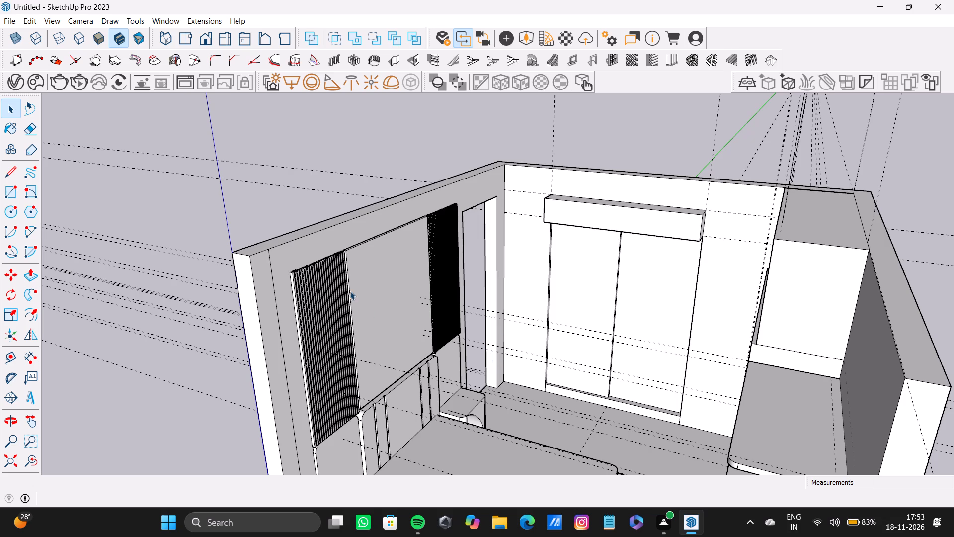
scroll(389, 292, "down", 20)
scroll(389, 292, "down", 10)
middle_click_drag(457, 299, 705, 254, "shift")
scroll(530, 325, "up", 7)
scroll(495, 366, "up", 11)
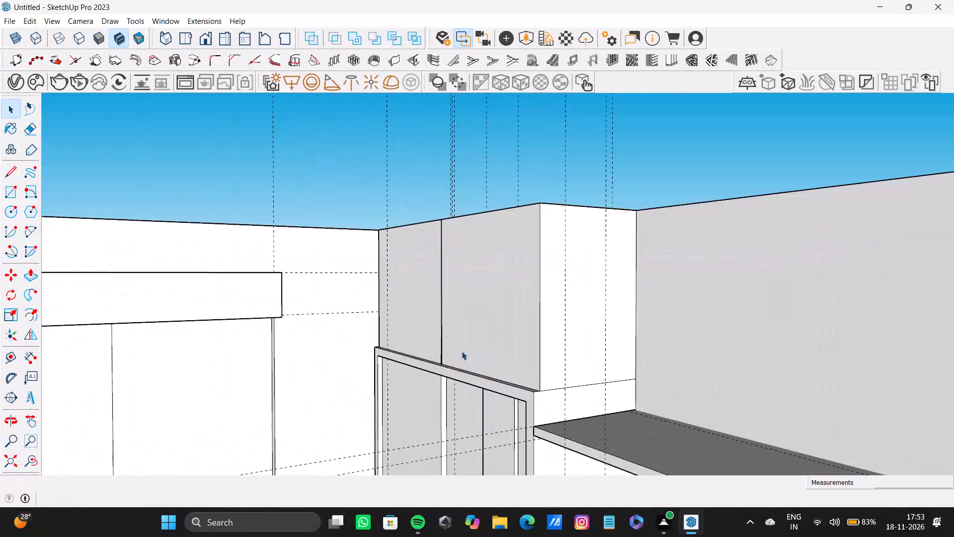
scroll(461, 351, "down", 8)
middle_click_drag(460, 352, 548, 418, "shift")
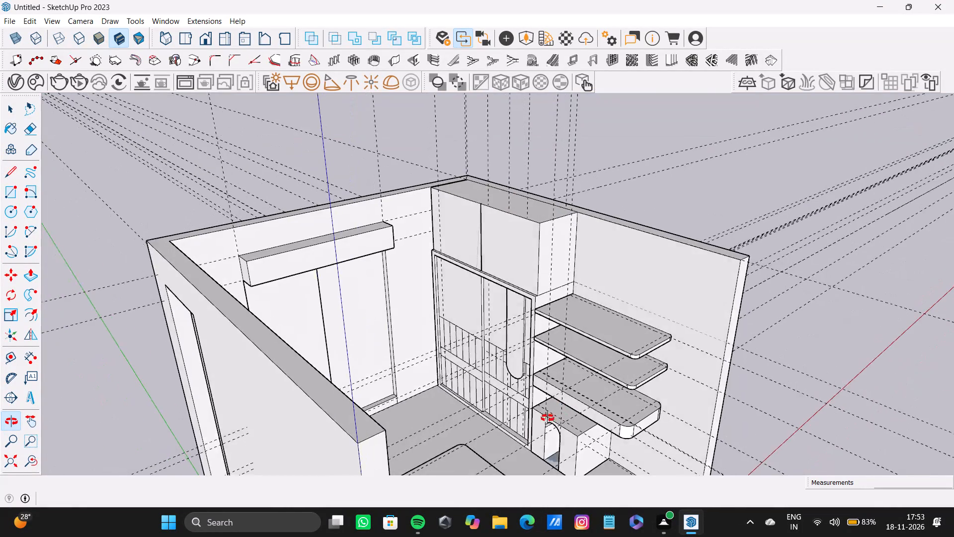
middle_click_drag(548, 418, 400, 340, "shift")
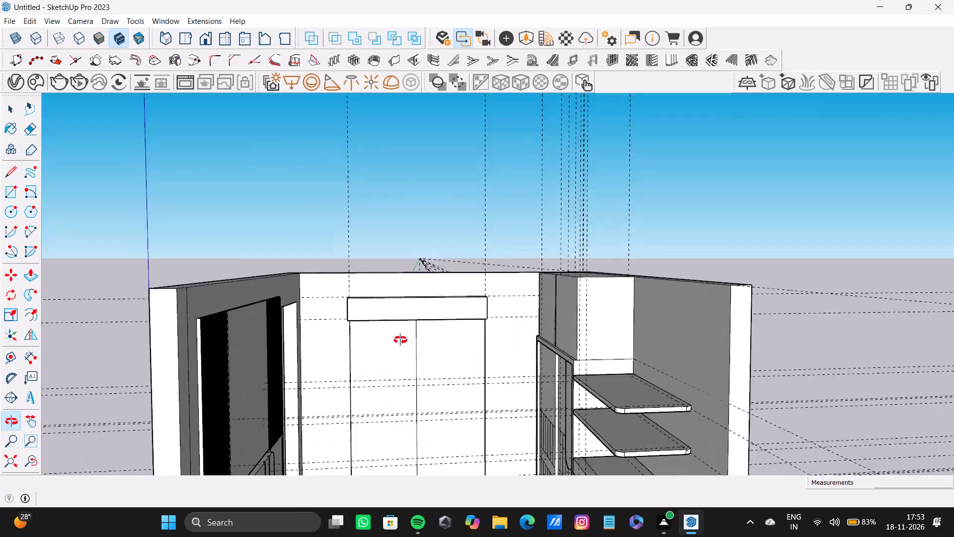
middle_click_drag(400, 340, 441, 451, "shift")
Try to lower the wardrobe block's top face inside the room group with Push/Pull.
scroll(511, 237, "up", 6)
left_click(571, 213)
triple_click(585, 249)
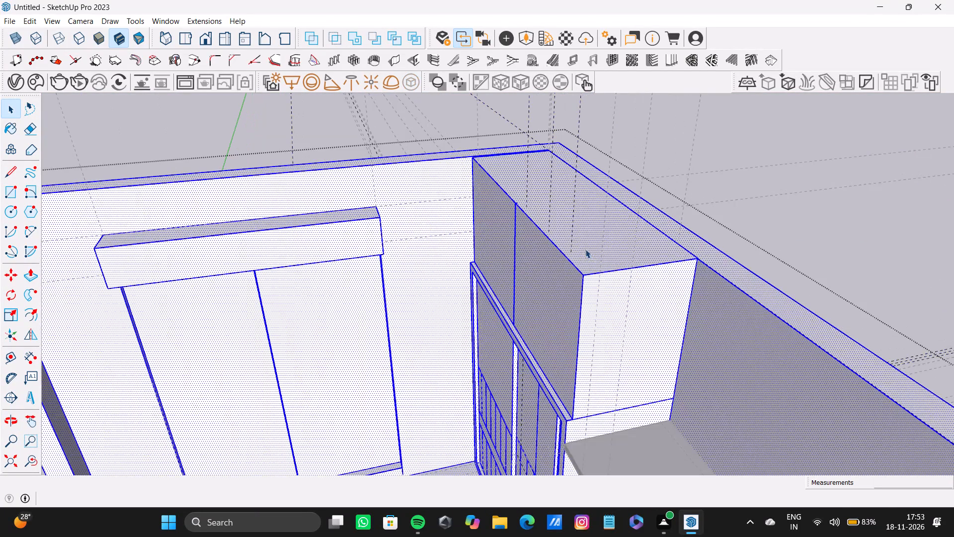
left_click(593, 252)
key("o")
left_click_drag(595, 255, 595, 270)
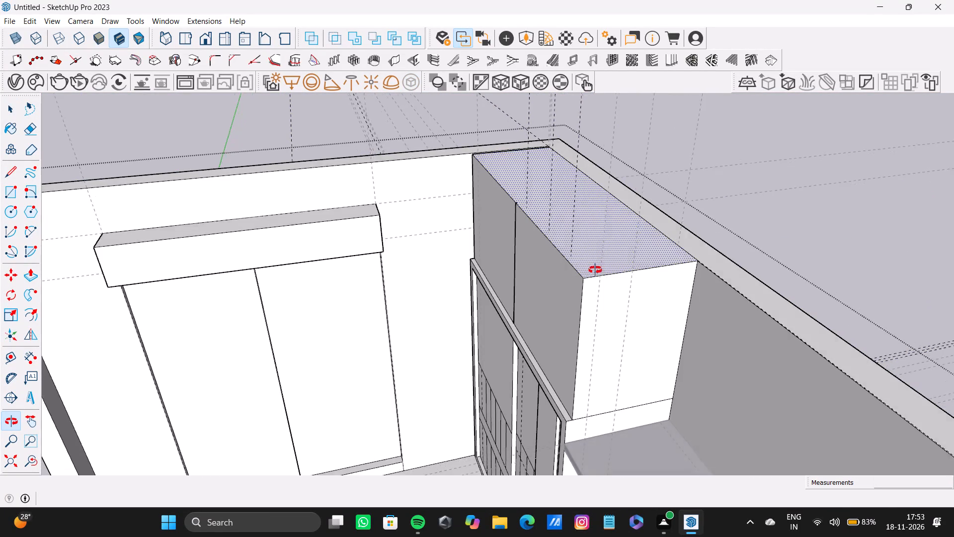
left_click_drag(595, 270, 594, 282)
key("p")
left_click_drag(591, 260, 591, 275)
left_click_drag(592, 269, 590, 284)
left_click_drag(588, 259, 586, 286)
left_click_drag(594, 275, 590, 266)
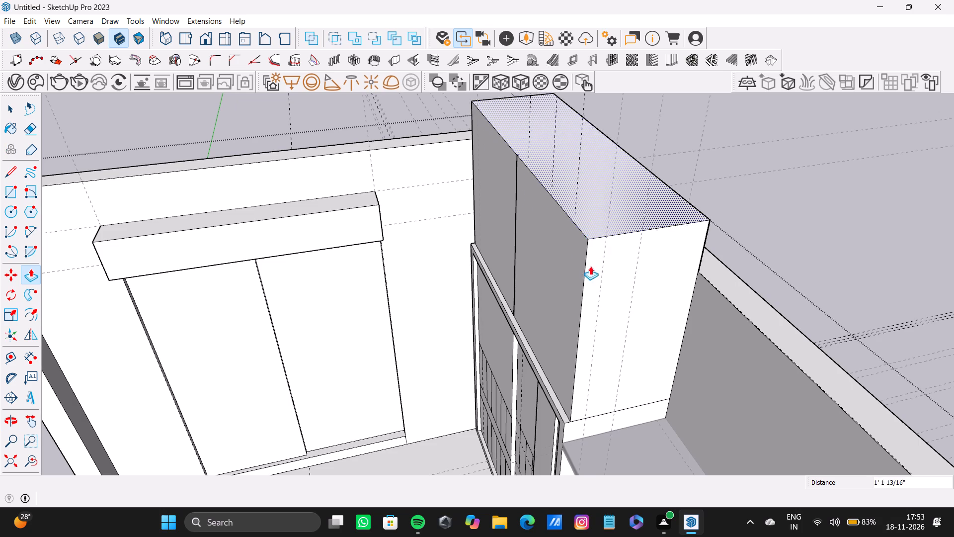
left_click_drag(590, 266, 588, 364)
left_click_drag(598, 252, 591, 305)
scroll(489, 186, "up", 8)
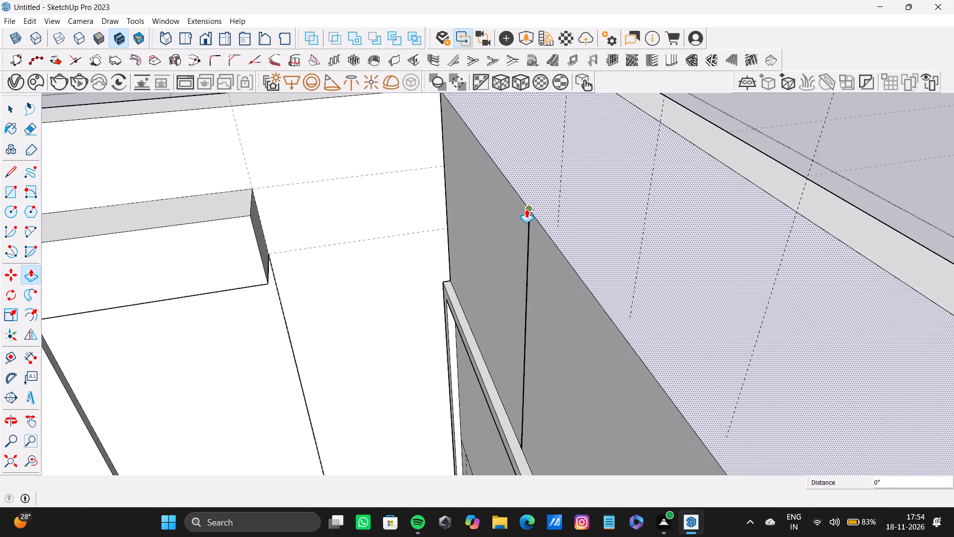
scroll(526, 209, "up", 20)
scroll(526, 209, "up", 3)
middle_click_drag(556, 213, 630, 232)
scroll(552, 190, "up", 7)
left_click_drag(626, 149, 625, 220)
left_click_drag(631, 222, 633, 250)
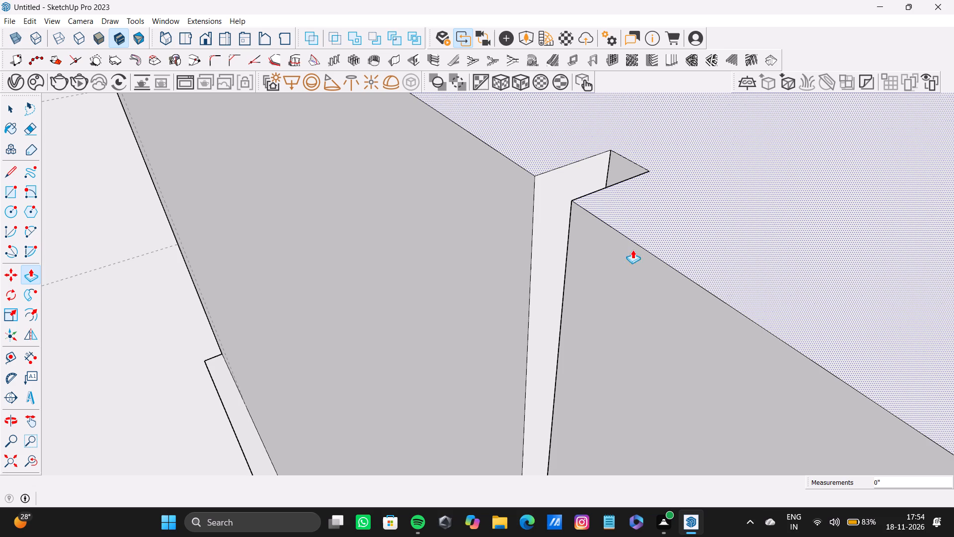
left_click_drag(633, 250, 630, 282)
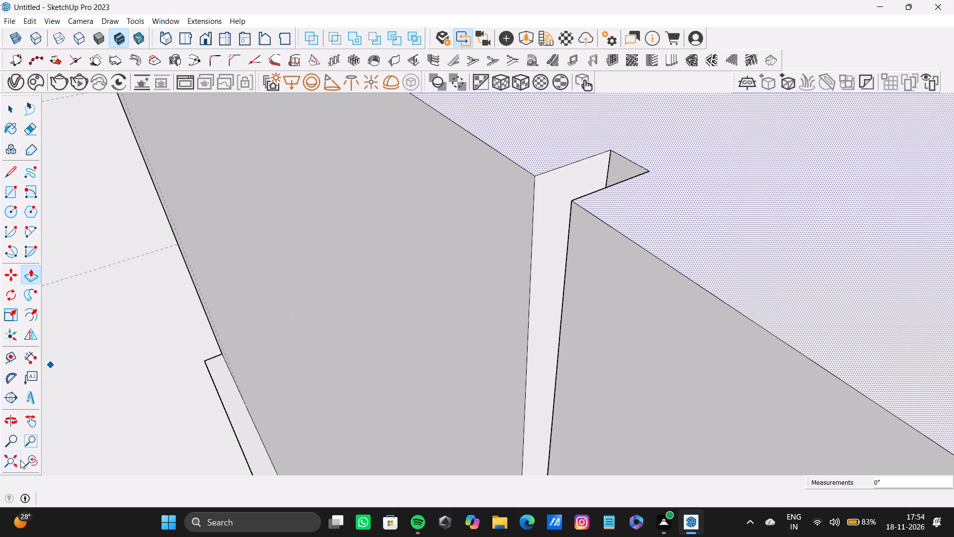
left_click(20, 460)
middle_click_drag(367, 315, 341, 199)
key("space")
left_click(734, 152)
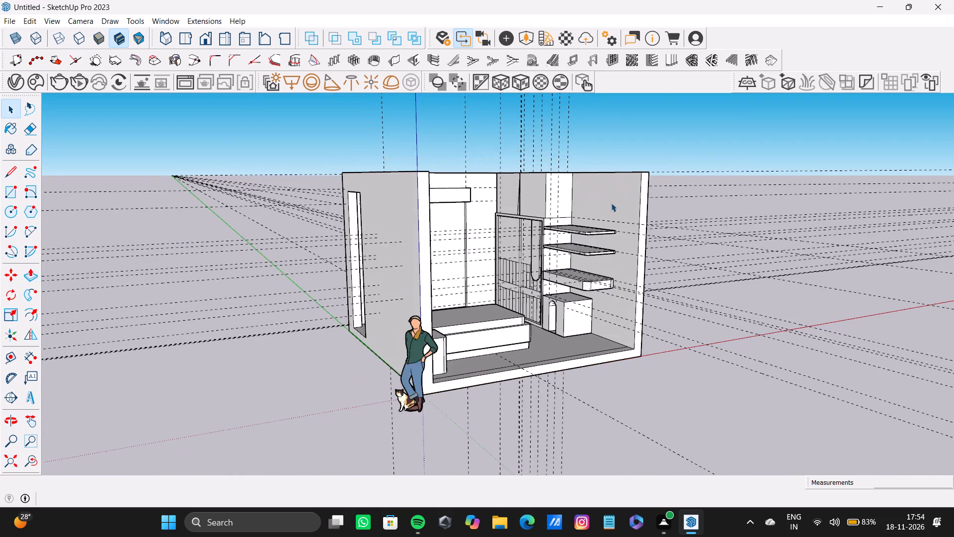
Examine the room's open side, the bed and the bedside table with its curved cut-out.
scroll(610, 210, "up", 5)
scroll(600, 237, "down", 5)
middle_click_drag(579, 246, 667, 368, "shift")
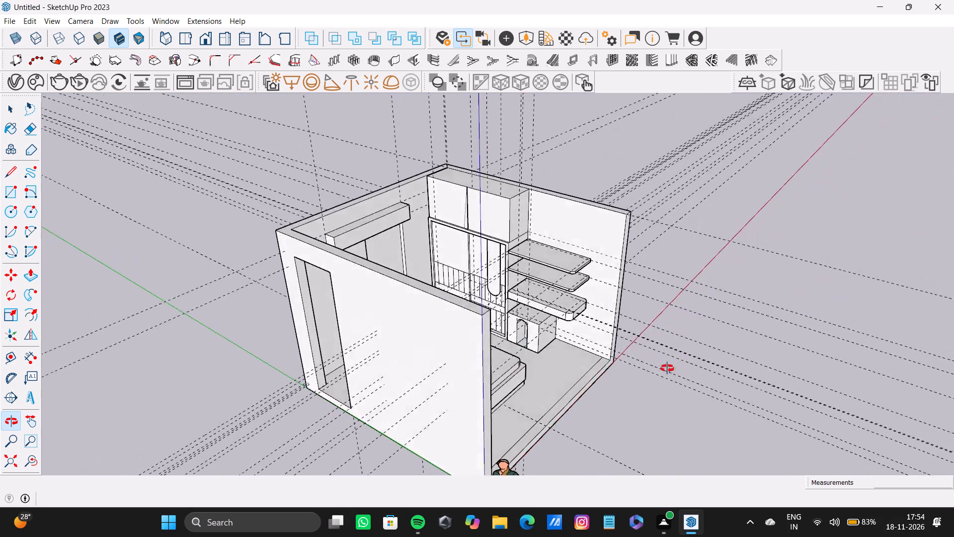
middle_click_drag(667, 368, 431, 308, "shift")
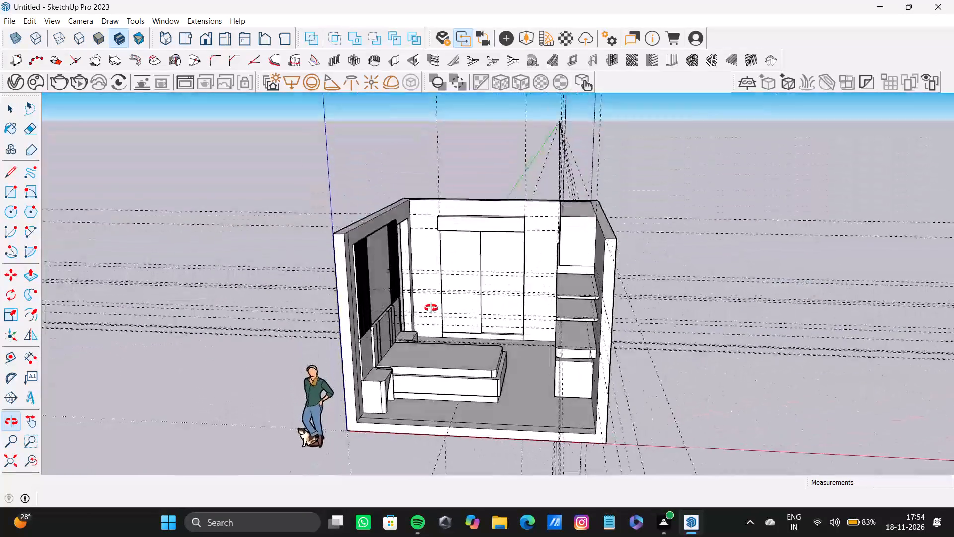
middle_click_drag(431, 308, 306, 299, "shift")
scroll(420, 365, "up", 12)
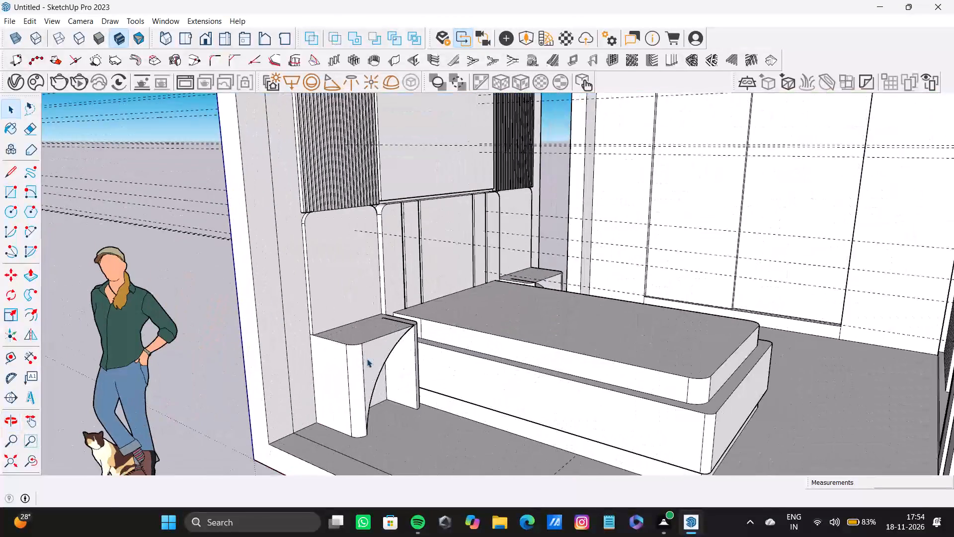
scroll(381, 346, "down", 4)
middle_click_drag(380, 348, 395, 387, "shift")
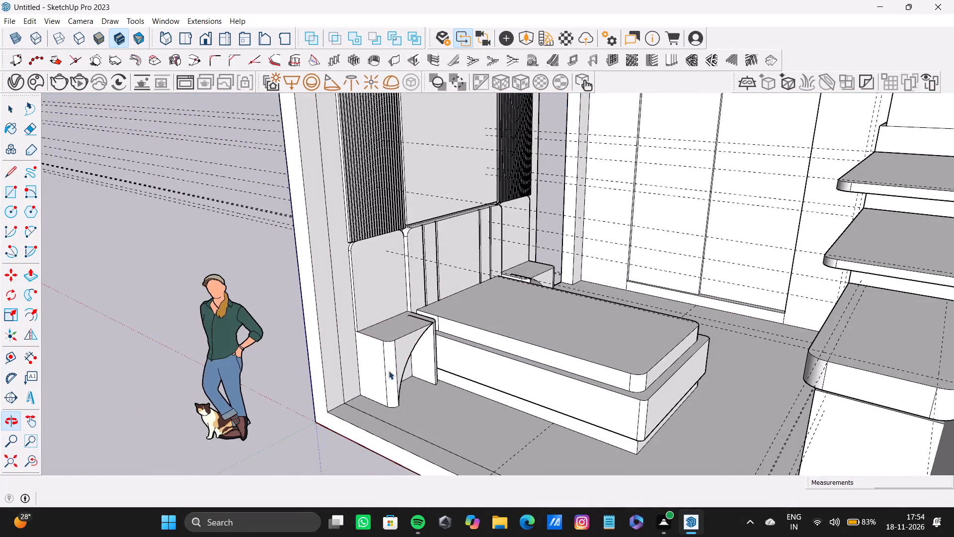
scroll(387, 358, "up", 4)
scroll(397, 337, "down", 5)
middle_click_drag(398, 336, 689, 318, "shift")
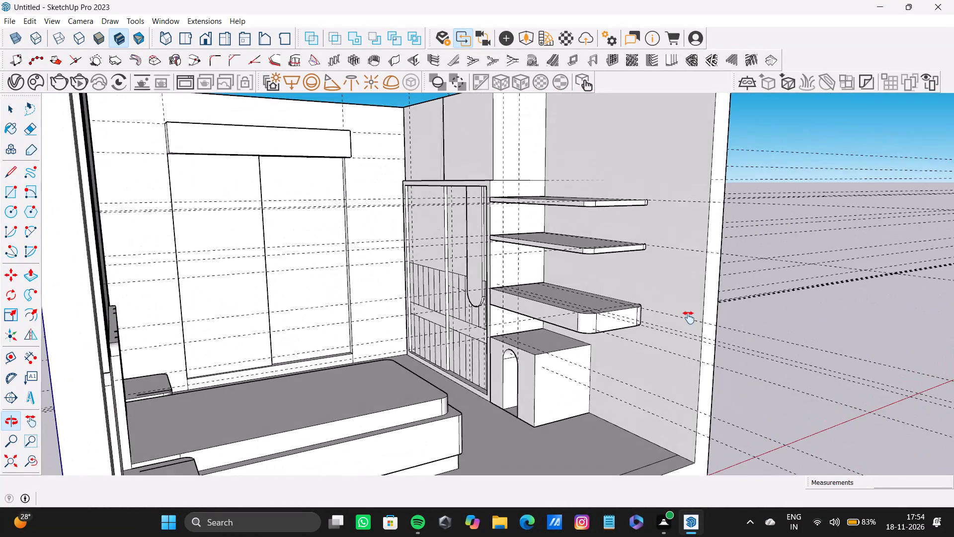
Examine the rounded shelves, the arched box beneath them and the neighbouring wardrobe doors up close.
middle_click_drag(689, 318, 690, 317, "shift")
scroll(579, 348, "up", 3, "shift")
scroll(521, 316, "up", 4, "shift")
middle_click_drag(514, 268, 570, 312, "shift")
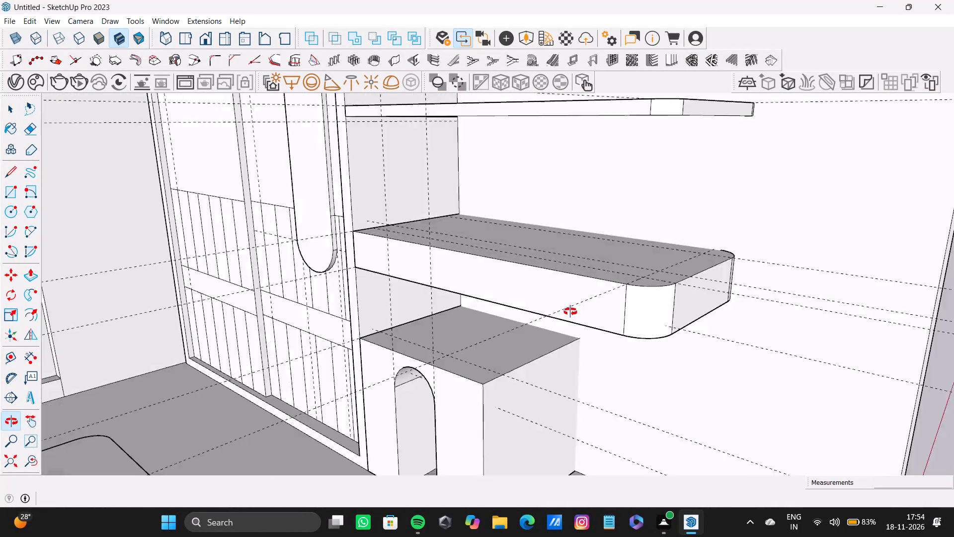
middle_click_drag(570, 312, 593, 384, "shift")
scroll(502, 313, "down", 3)
middle_click_drag(498, 284, 631, 381, "shift")
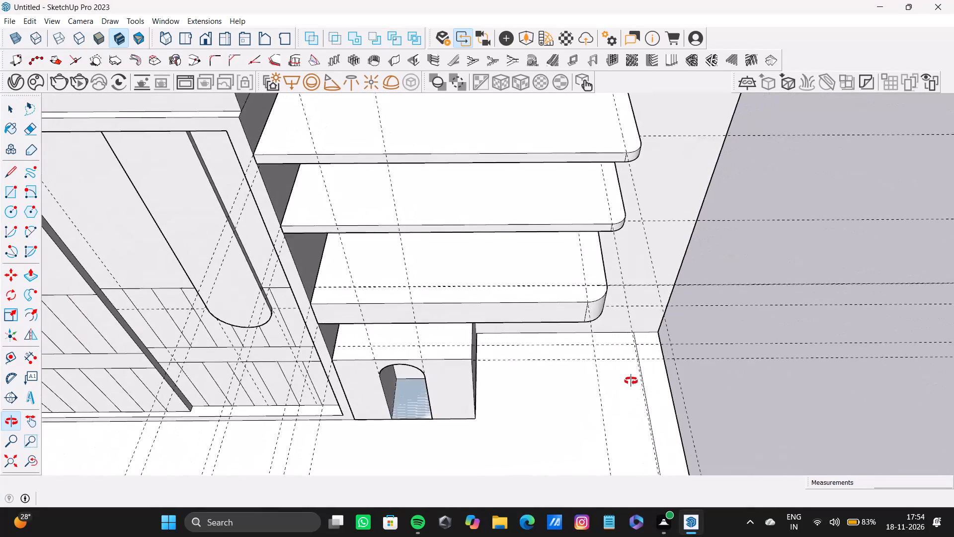
middle_click_drag(631, 381, 541, 289, "shift")
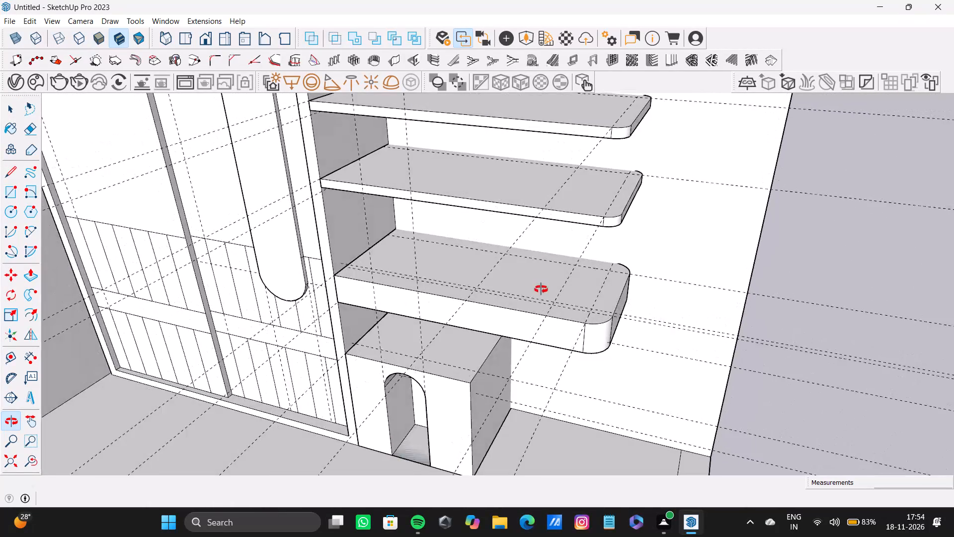
middle_click_drag(541, 289, 487, 286, "shift")
scroll(481, 328, "down", 7)
middle_click_drag(478, 337, 411, 415, "shift")
scroll(485, 360, "down", 1, "shift")
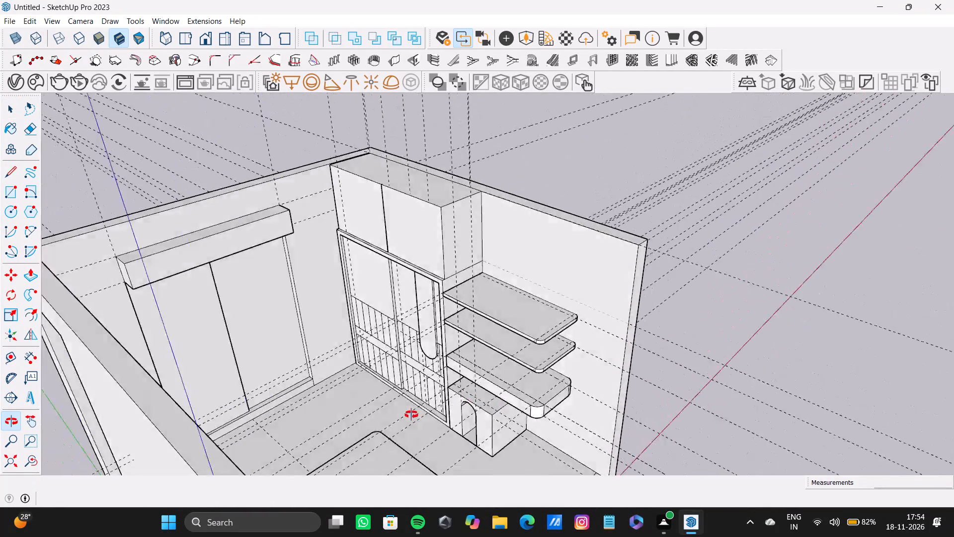
Review the end wall, the bed and the slatted headboard wall from the room's open side.
middle_click_drag(411, 415, 255, 402, "shift")
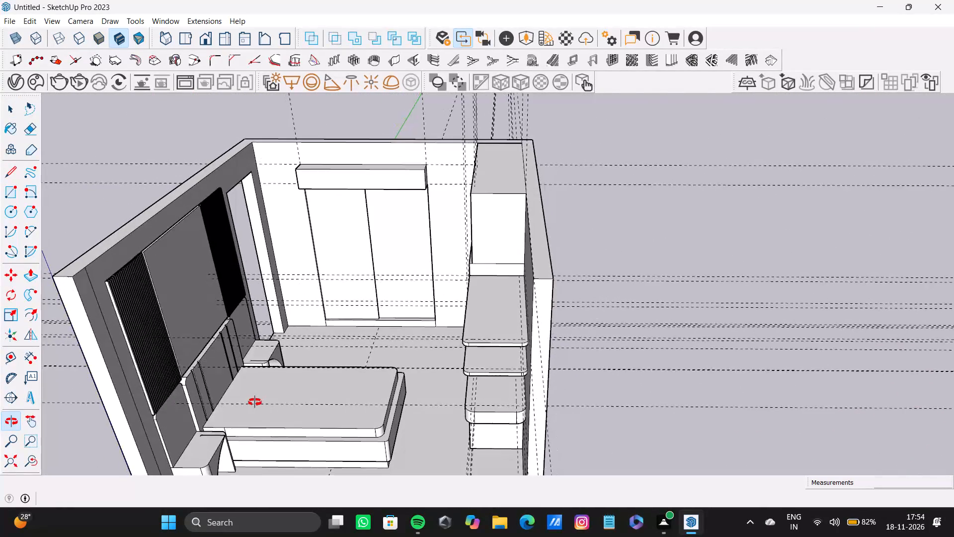
middle_click_drag(255, 402, 367, 344, "shift")
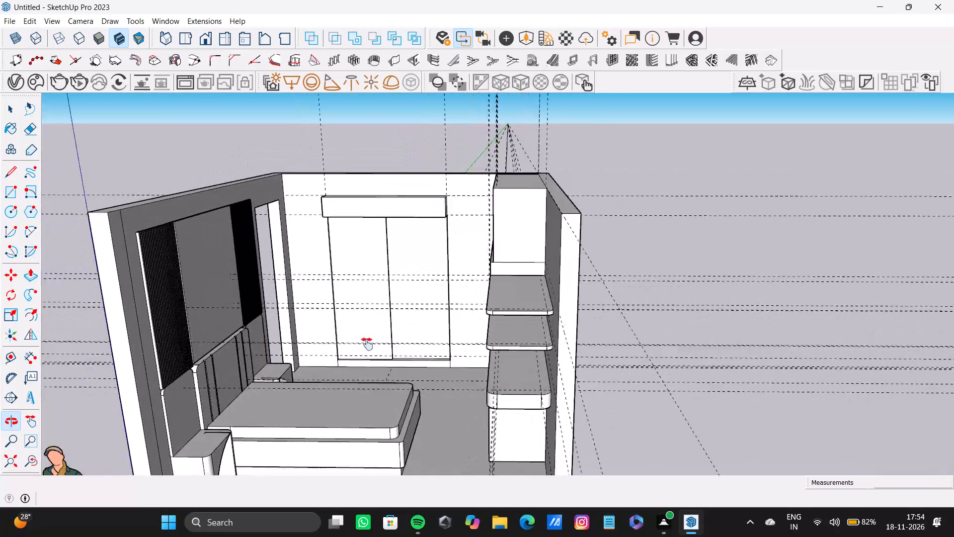
middle_click_drag(367, 344, 260, 379, "shift")
scroll(334, 285, "down", 4)
middle_click_drag(334, 285, 334, 314, "shift")
scroll(346, 295, "up", 5)
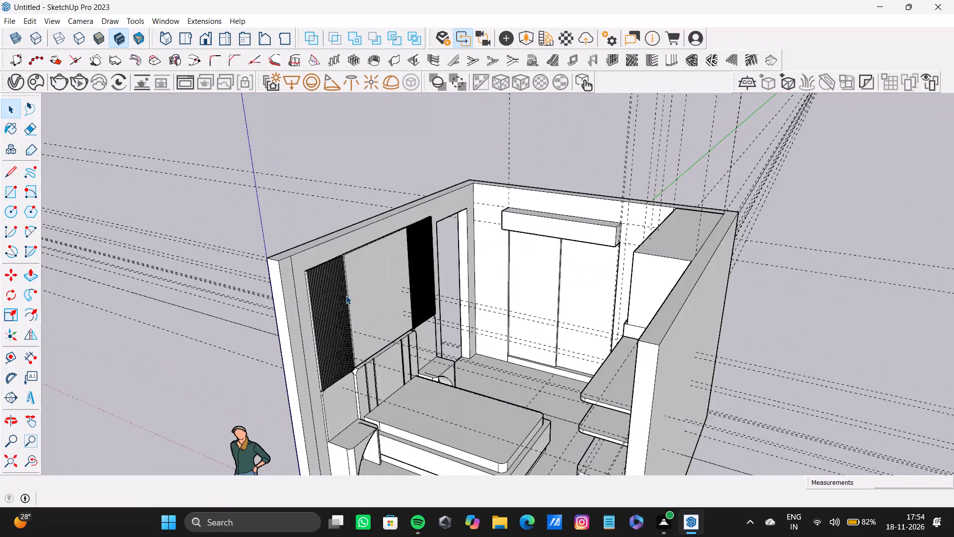
scroll(346, 295, "up", 3)
scroll(346, 294, "down", 4)
scroll(346, 294, "up", 1)
Open the Chaos Cosmos asset browser.
left_click(35, 81)
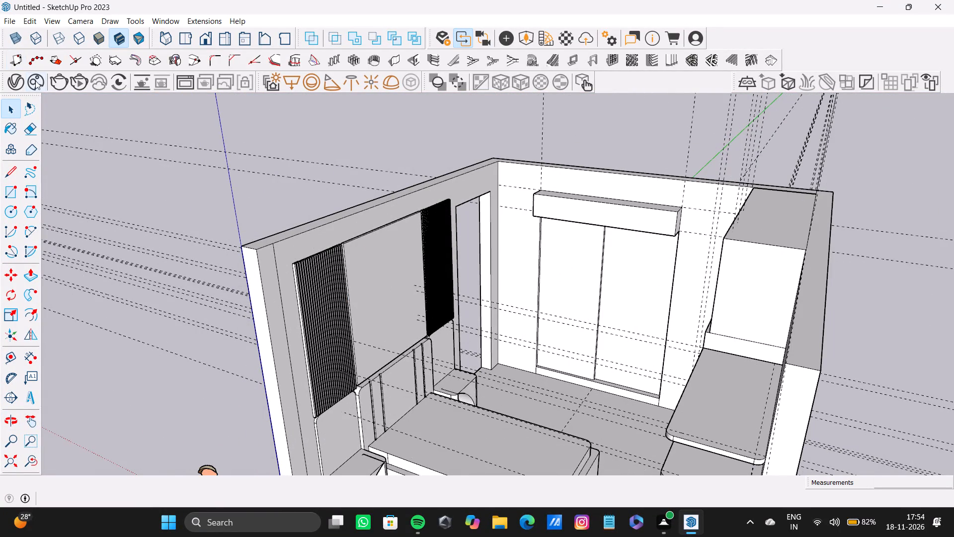
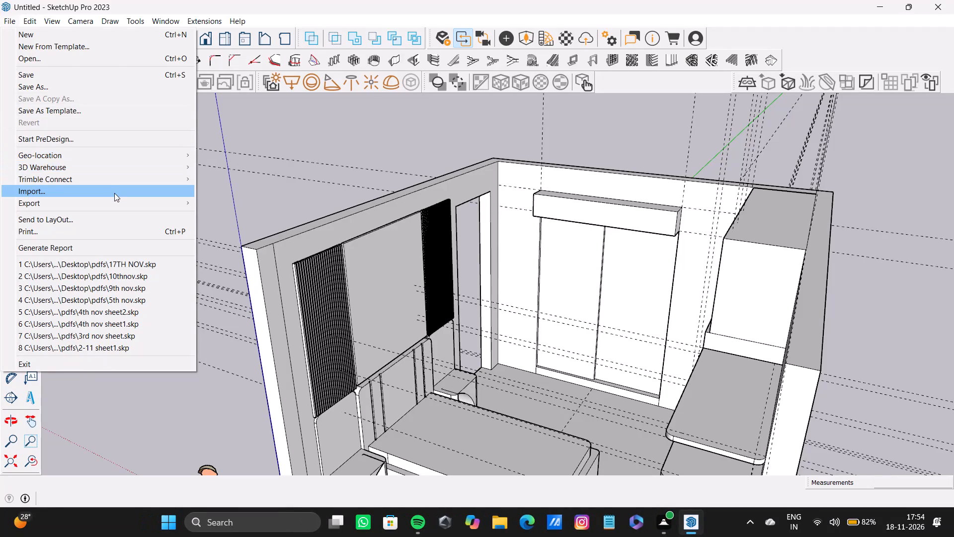
Save the model as 18TH NOV in the pdfs folder on the Desktop.
left_click(114, 193)
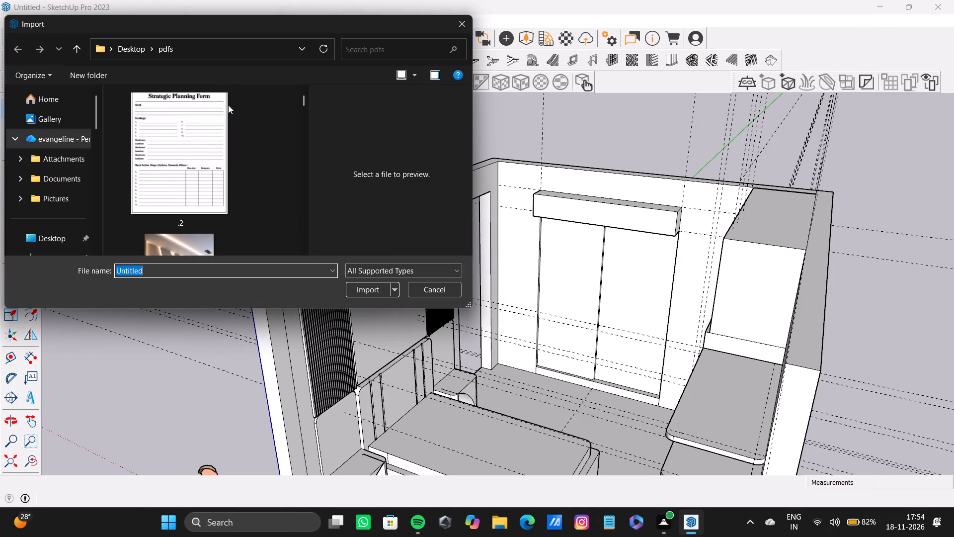
left_click(462, 23)
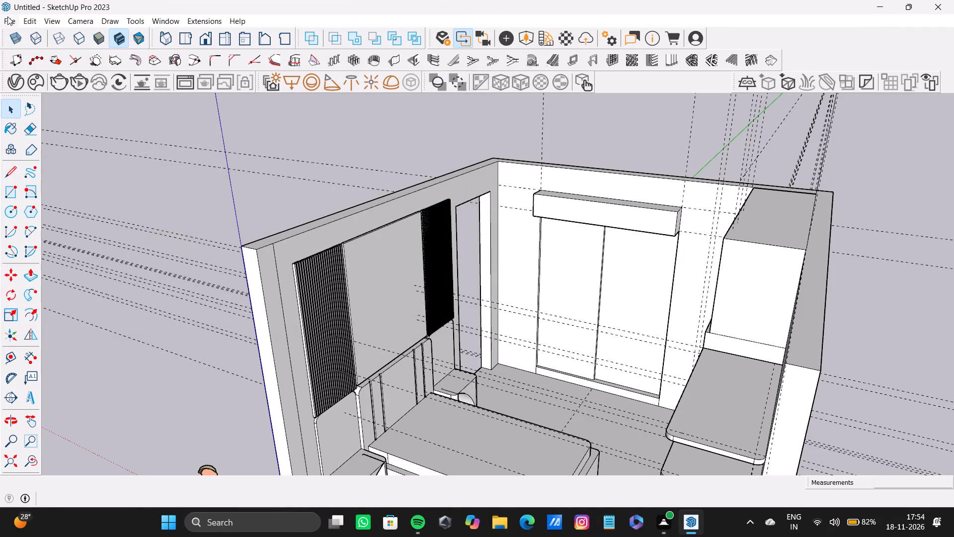
left_click(7, 16)
left_click(52, 78)
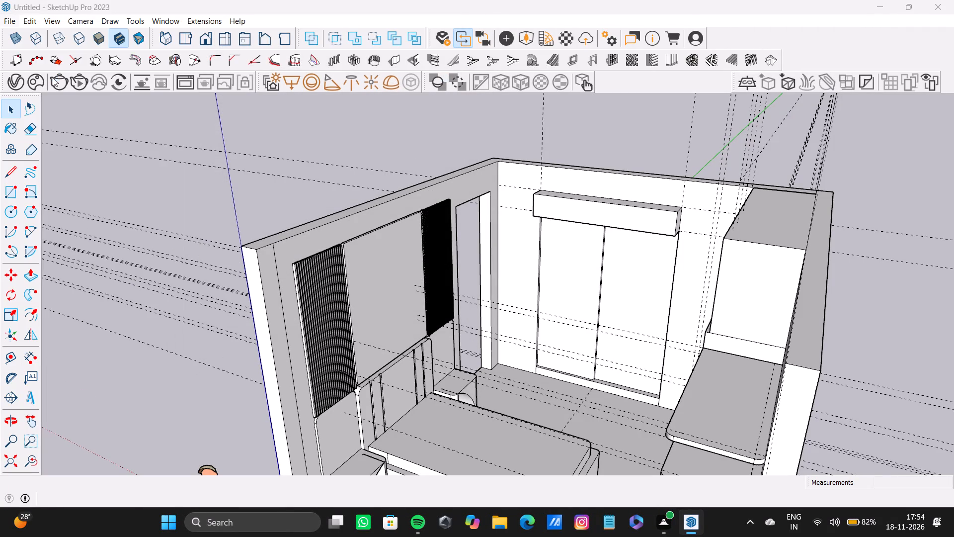
left_click_drag(233, 218, 35, 212)
key("BackSpace")
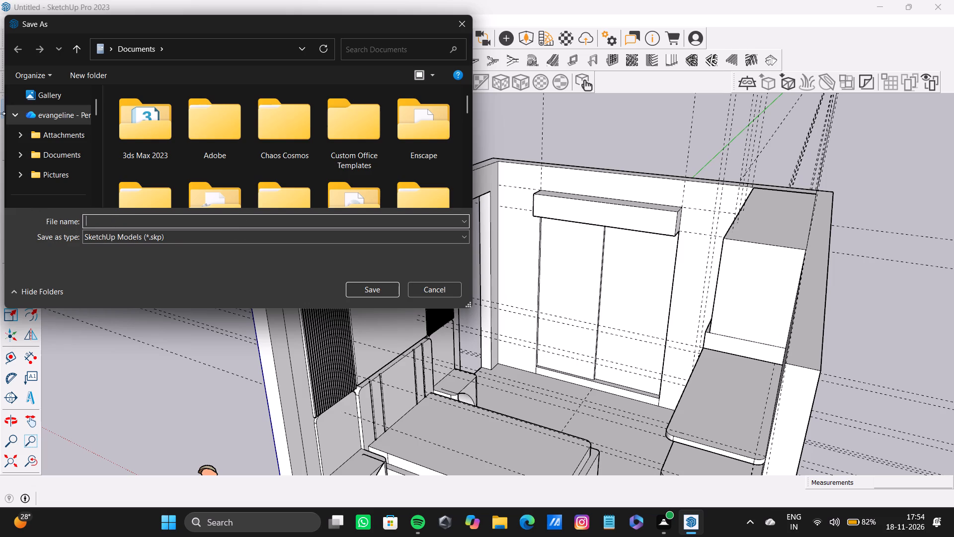
scroll(53, 114, "down", 5)
scroll(61, 160, "up", 2)
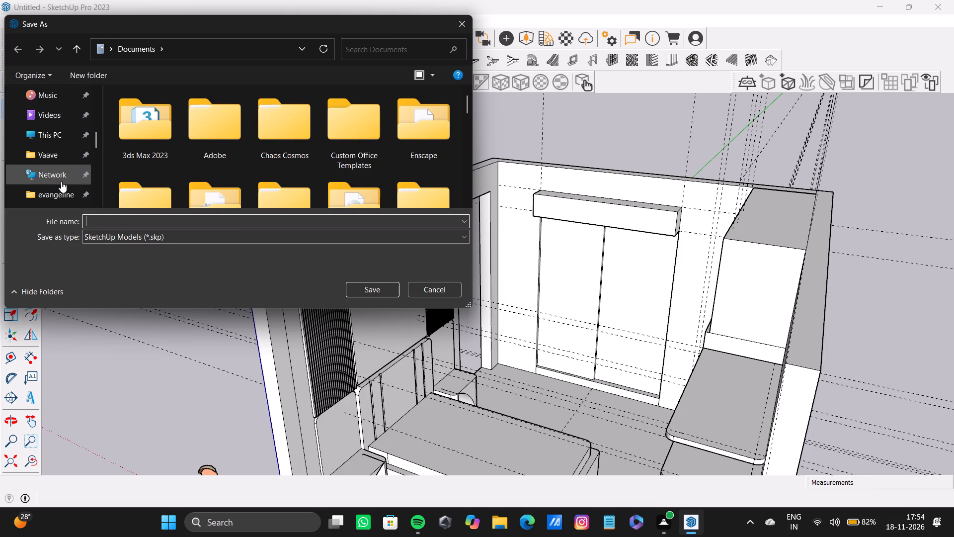
scroll(61, 181, "up", 2)
scroll(60, 180, "down", 5)
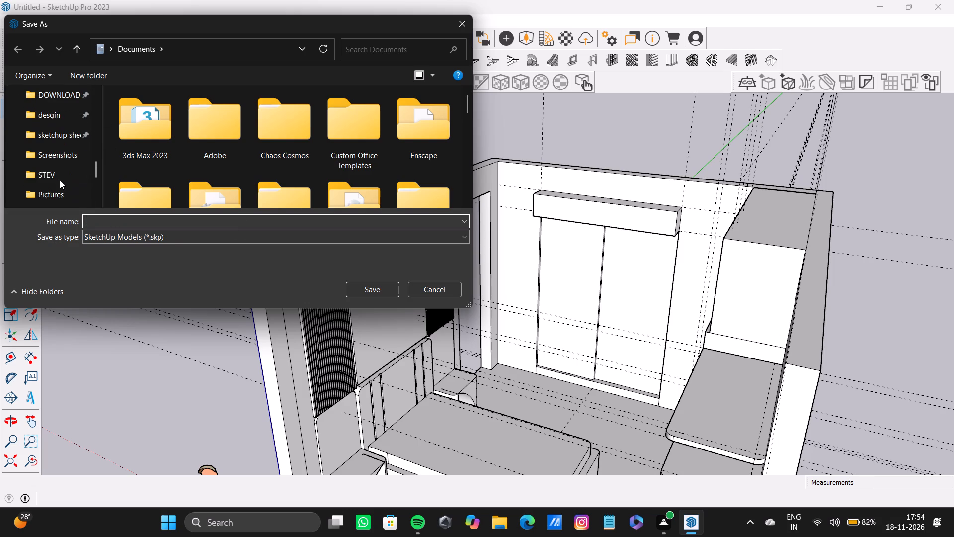
scroll(55, 185, "down", 2)
left_click(57, 96)
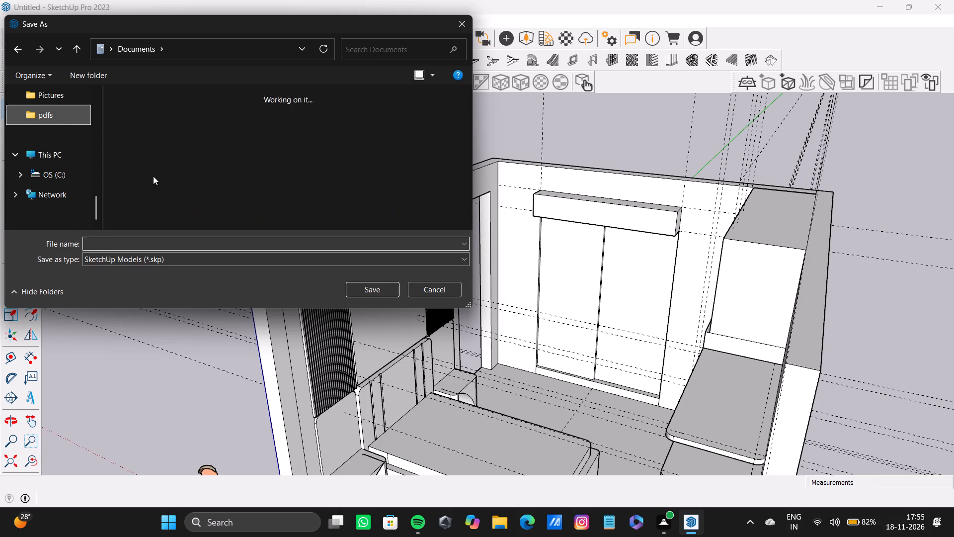
left_click(199, 243)
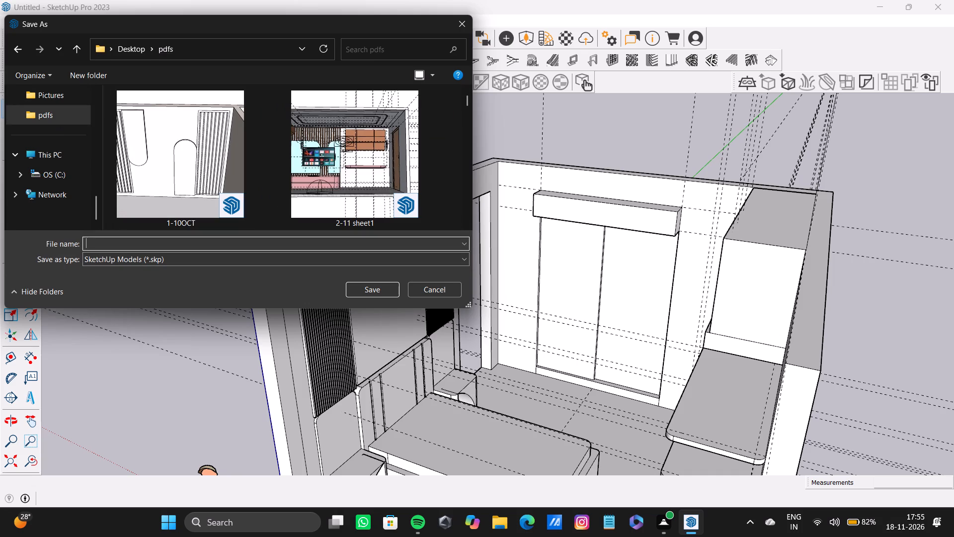
type("18TH NOV")
key("Return")
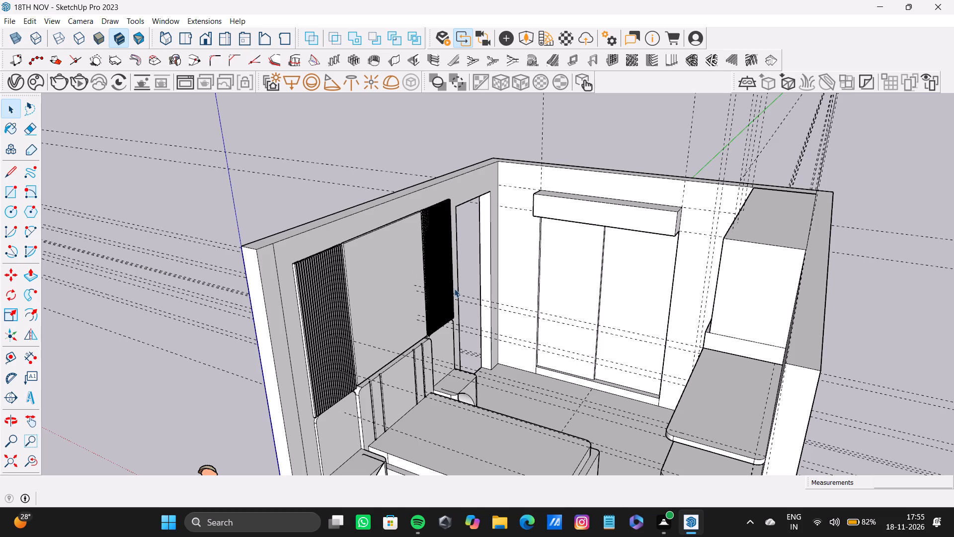
Examine the slatted headboard wall, the bed and the bedside tables from the room's open side.
key("space")
left_click(391, 139)
scroll(425, 235, "down", 4)
middle_click_drag(422, 282, 415, 279)
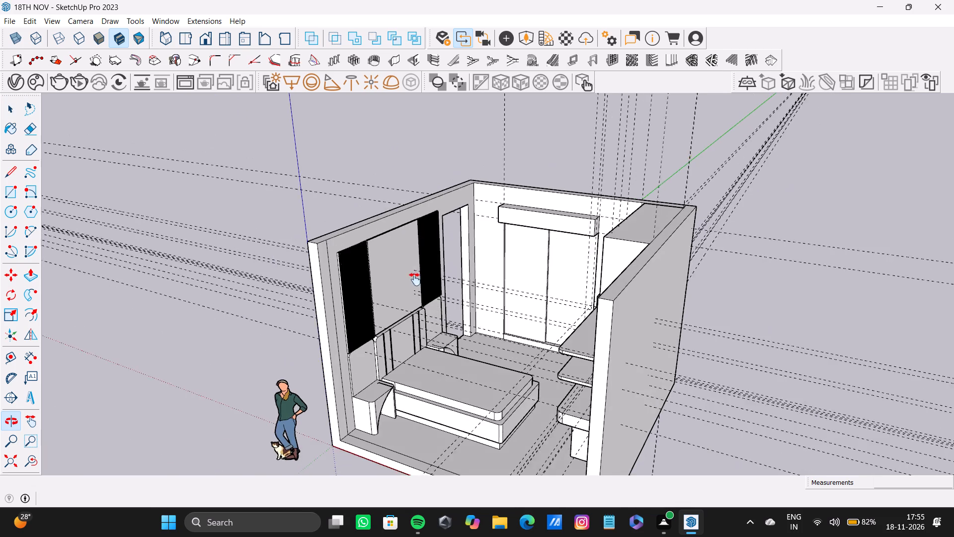
middle_click_drag(415, 279, 348, 310)
scroll(431, 291, "up", 7)
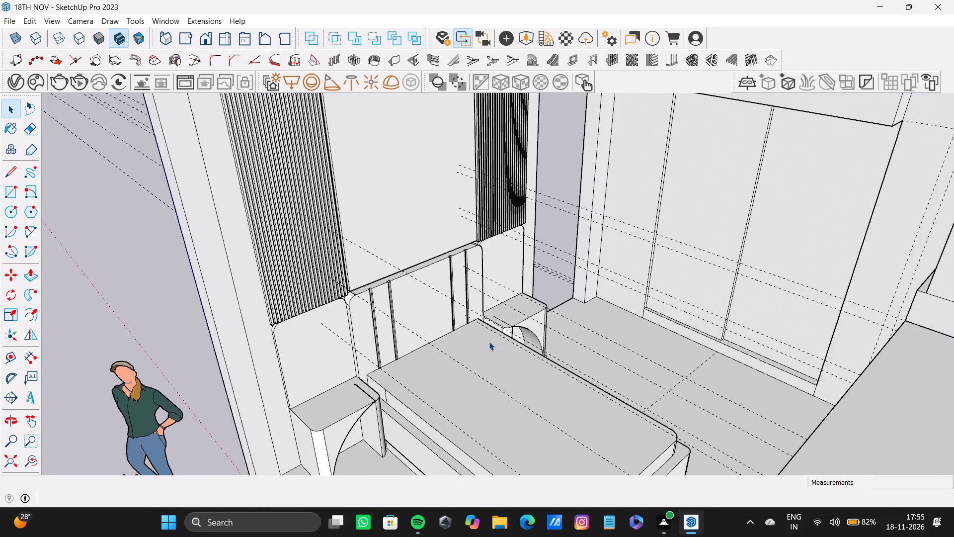
scroll(447, 354, "up", 5)
scroll(436, 339, "down", 6)
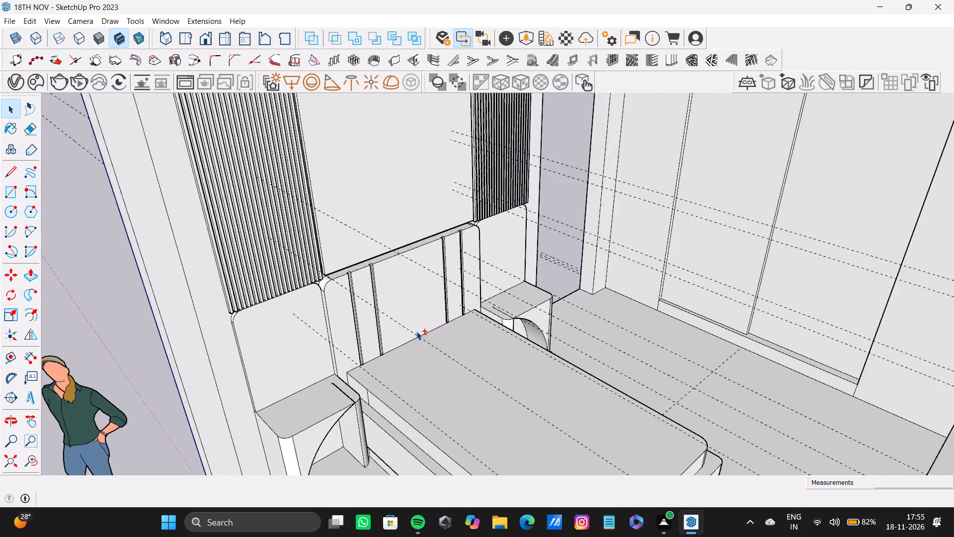
scroll(416, 331, "down", 2)
middle_click_drag(416, 331, 469, 374, "shift")
scroll(354, 266, "up", 4)
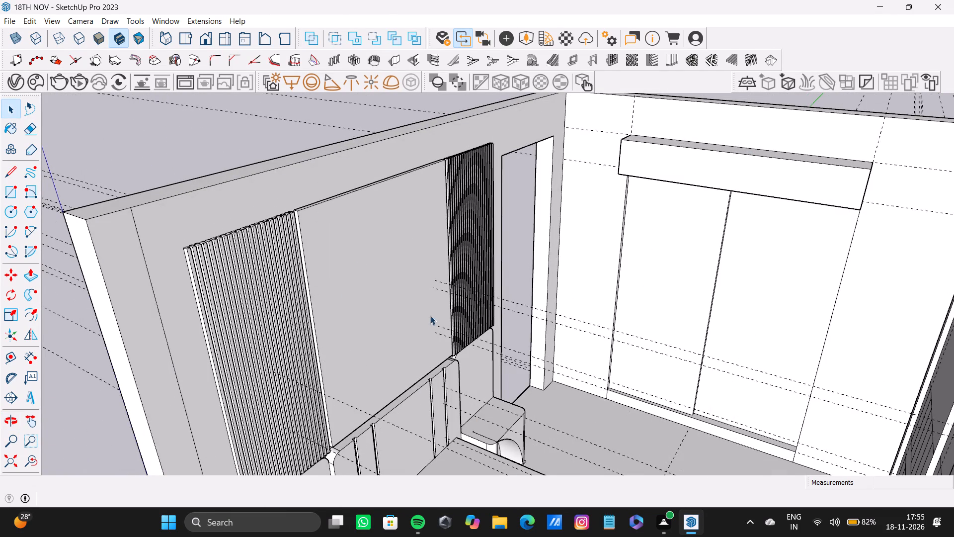
Paint the room's three inner wall faces with 0049_Beige from the Colors-Named collection.
scroll(430, 316, "down", 8)
middle_click_drag(421, 306, 695, 330, "shift")
scroll(619, 286, "up", 4)
triple_click(619, 287)
left_click(619, 290)
left_click(626, 301)
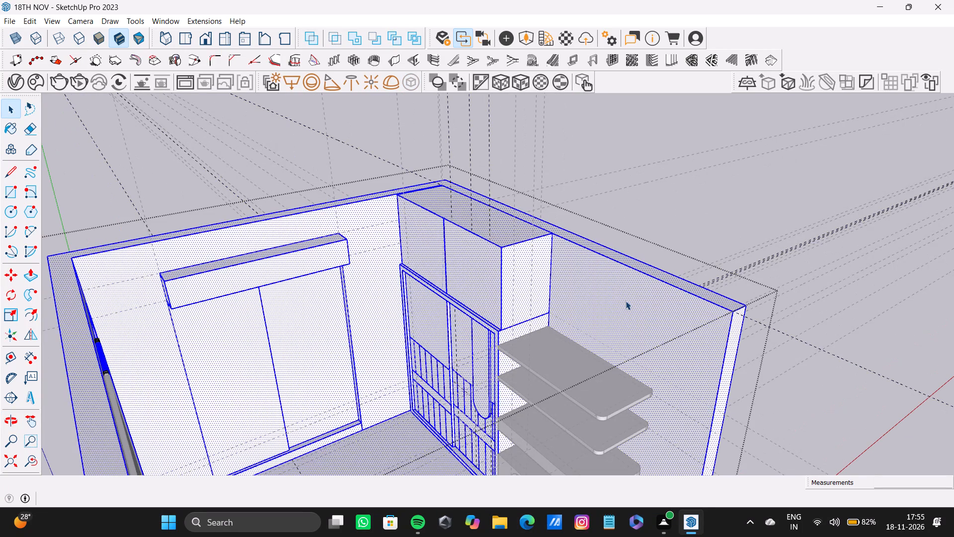
left_click(379, 229, "shift")
middle_click_drag(406, 267, 200, 297, "shift")
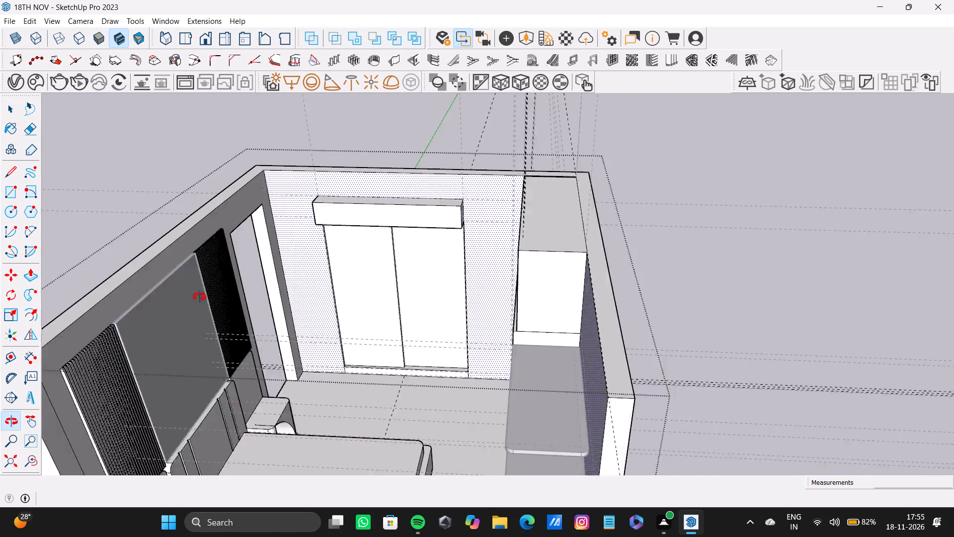
middle_click_drag(200, 297, 166, 303, "shift")
left_click(296, 173, "shift")
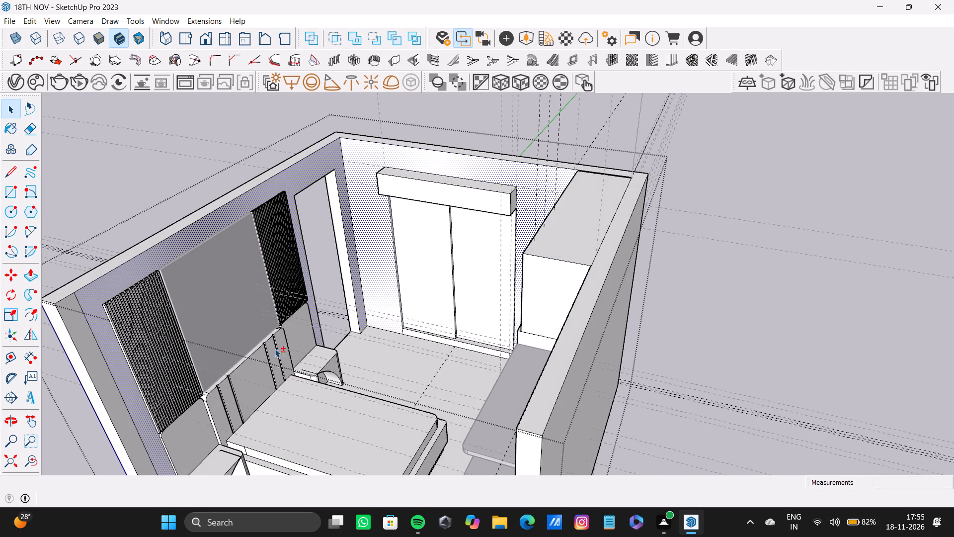
middle_click_drag(266, 376, 272, 403, "shift")
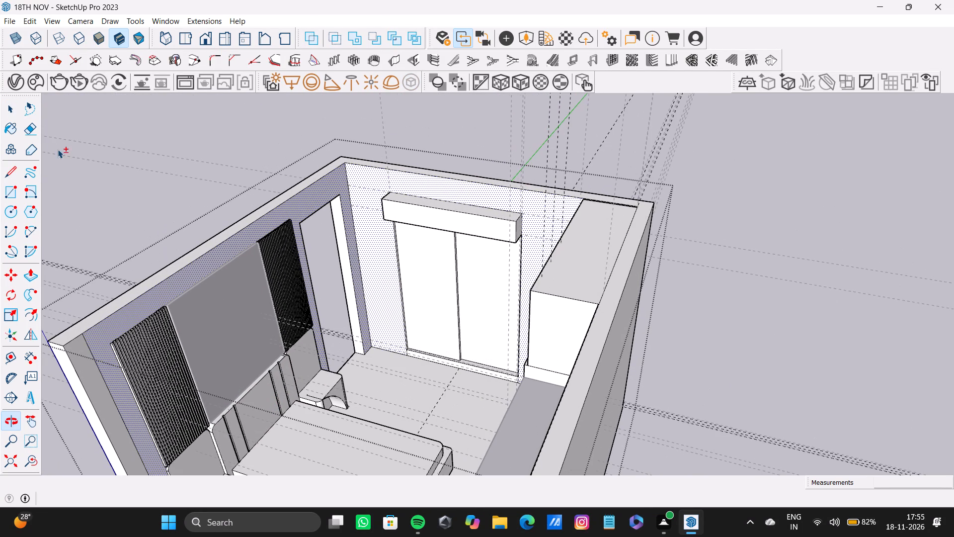
left_click(8, 131, "shift")
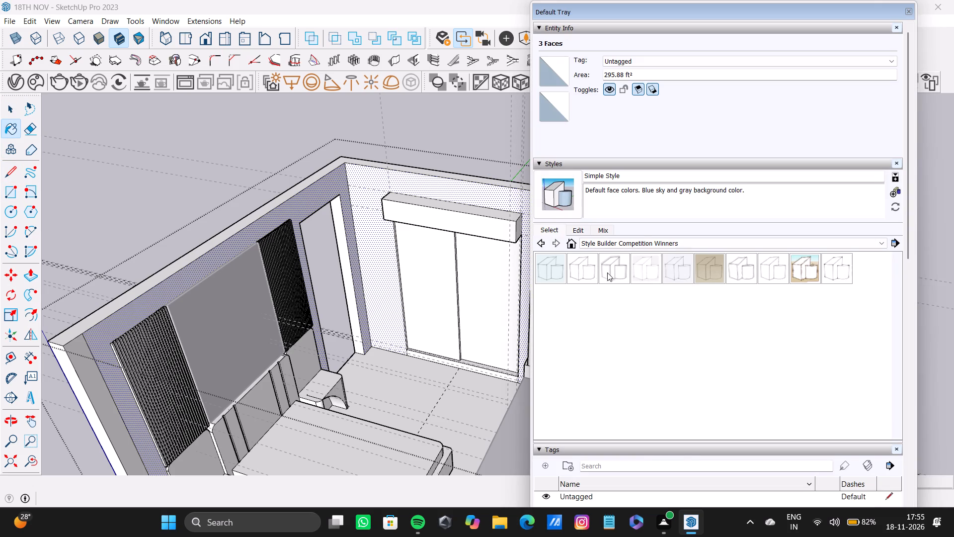
left_click_drag(532, 301, 710, 319)
scroll(736, 311, "down", 16)
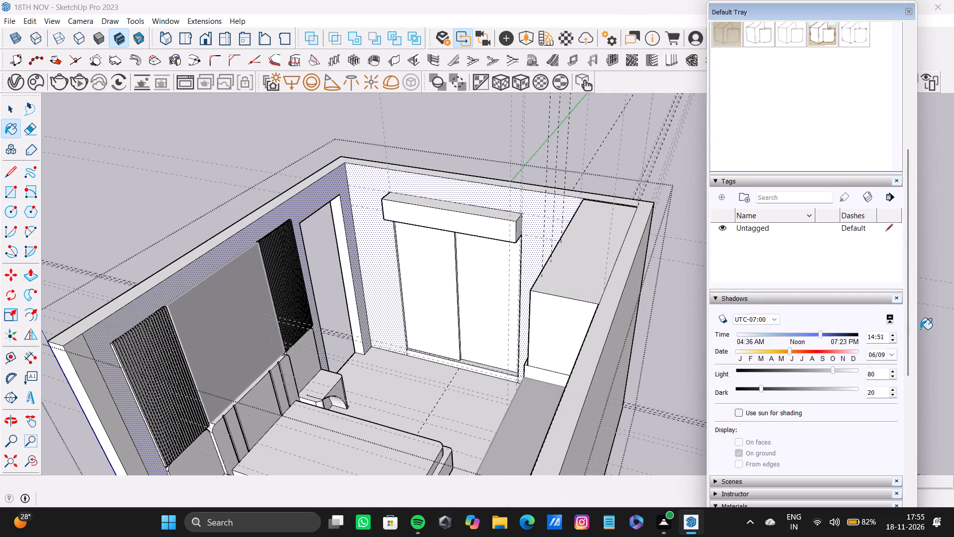
left_click_drag(908, 347, 912, 509)
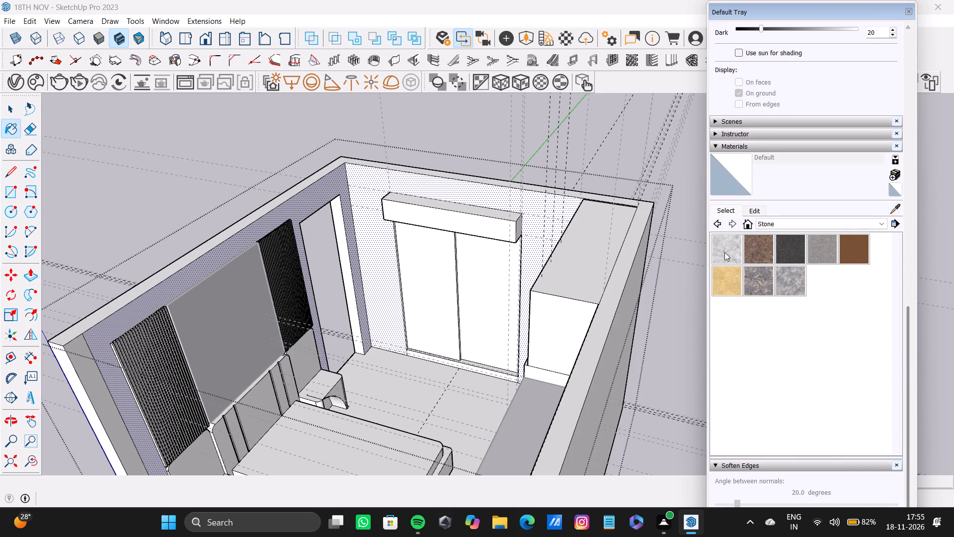
left_click(775, 225)
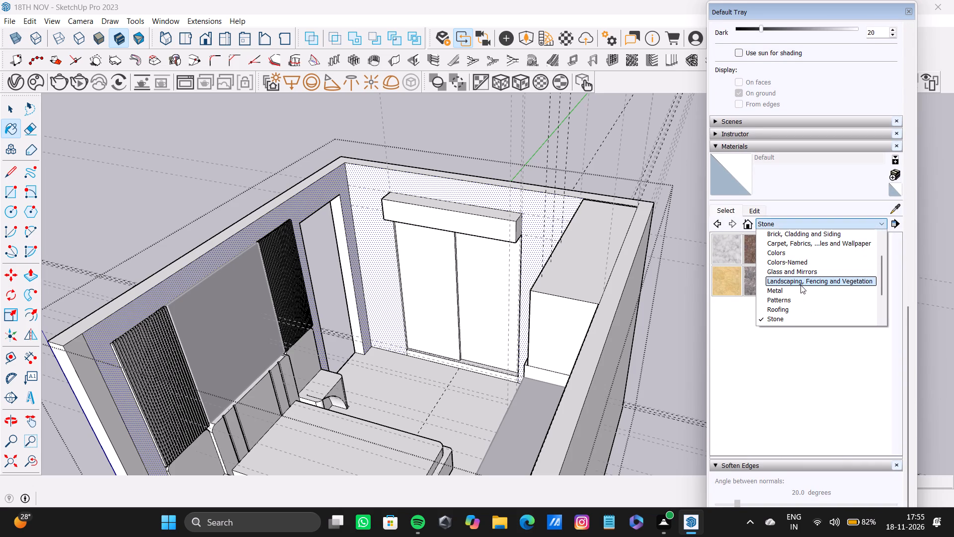
left_click(795, 262)
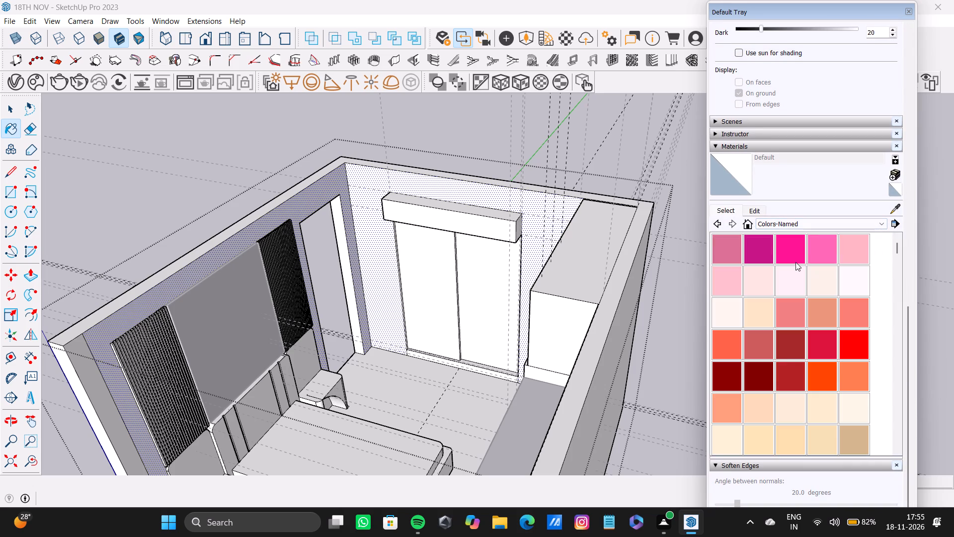
scroll(788, 361, "down", 10)
left_click(830, 251)
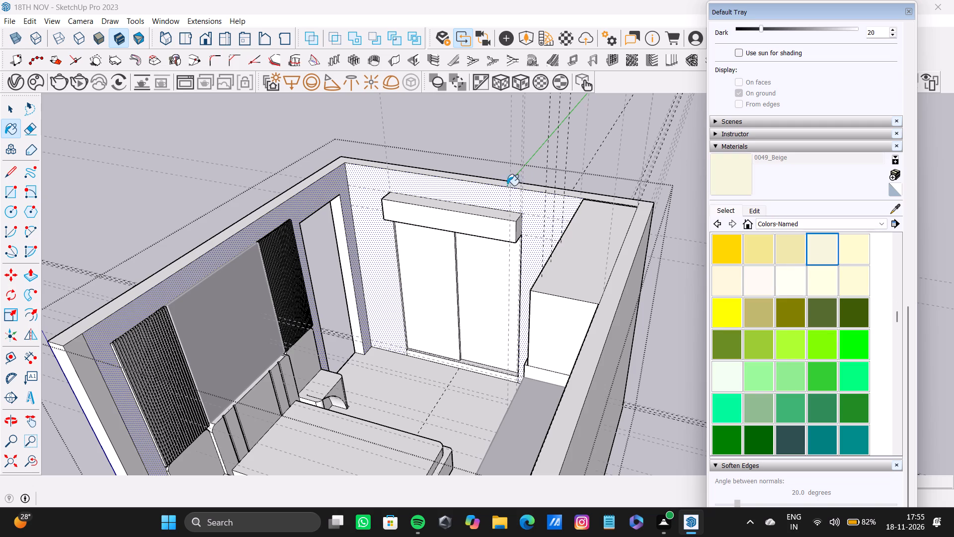
left_click(542, 205)
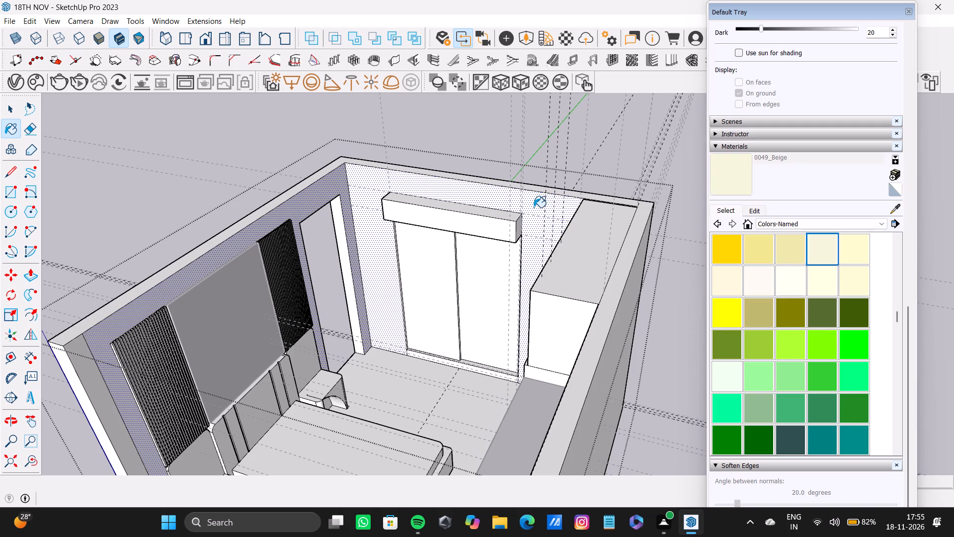
left_click(534, 207)
middle_click_drag(451, 329, 595, 192)
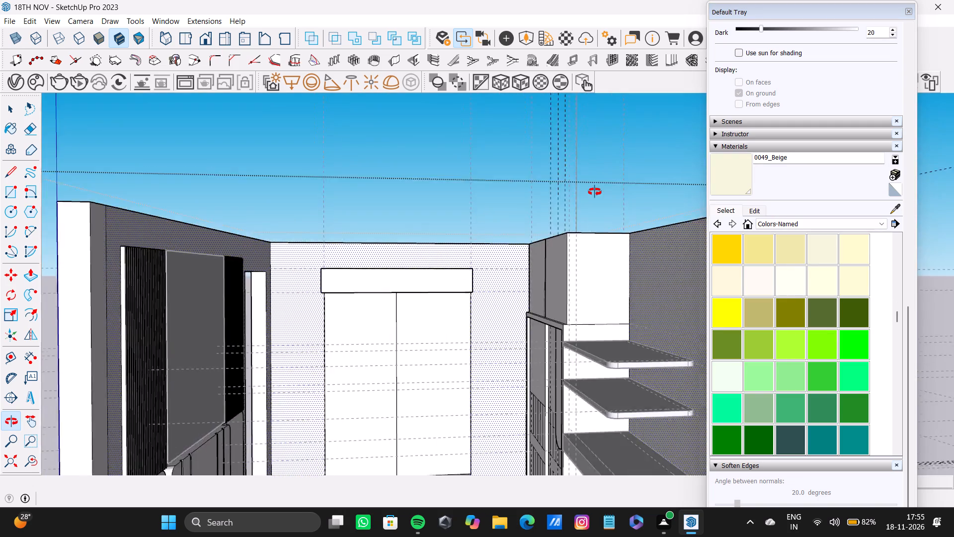
middle_click_drag(595, 192, 558, 374)
key("space")
left_click(468, 123)
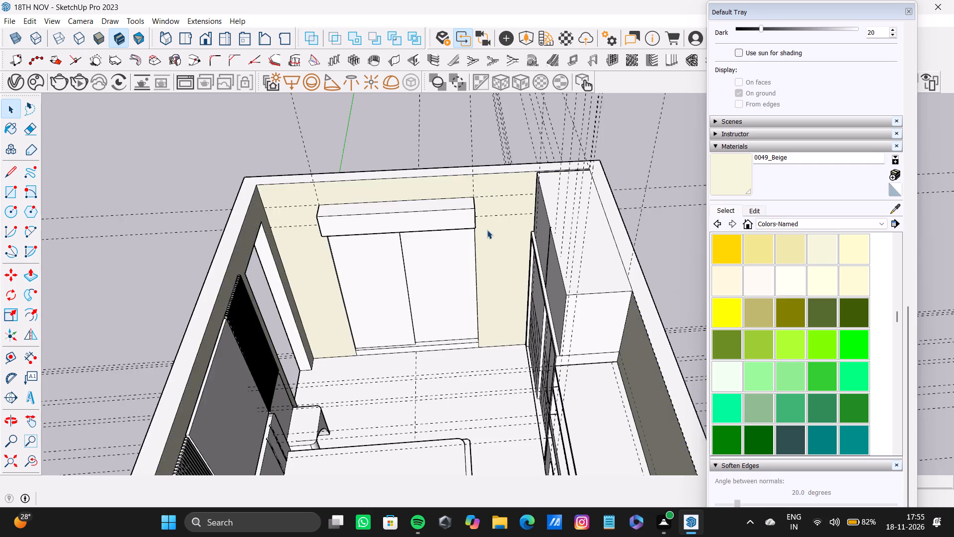
Select the front faces of both sliding panels on the end wall, with the narrow side face between them.
scroll(501, 304, "up", 5)
middle_click_drag(500, 304, 467, 304)
double_click(327, 270, "shift")
double_click(328, 262, "shift")
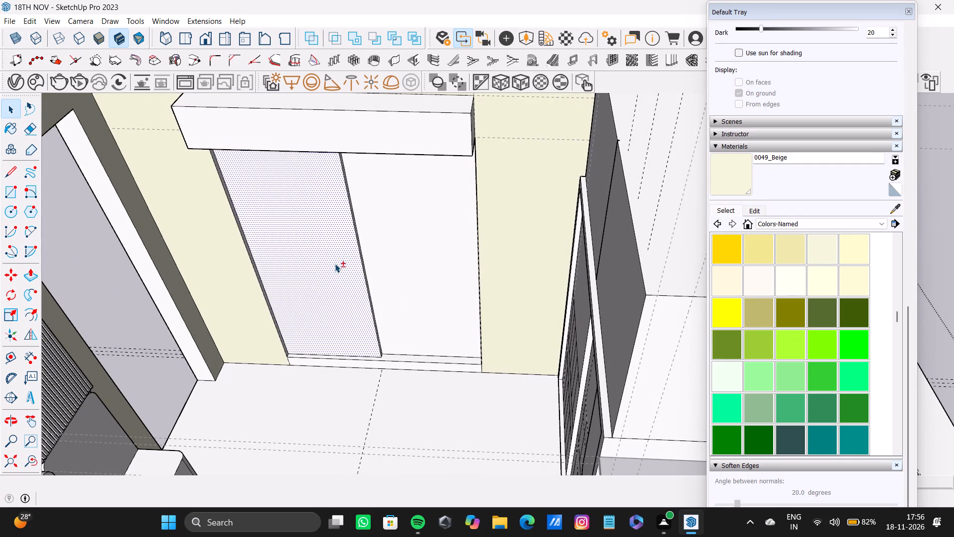
double_click(337, 264, "shift")
double_click(379, 255, "shift")
scroll(380, 325, "up", 5, "shift")
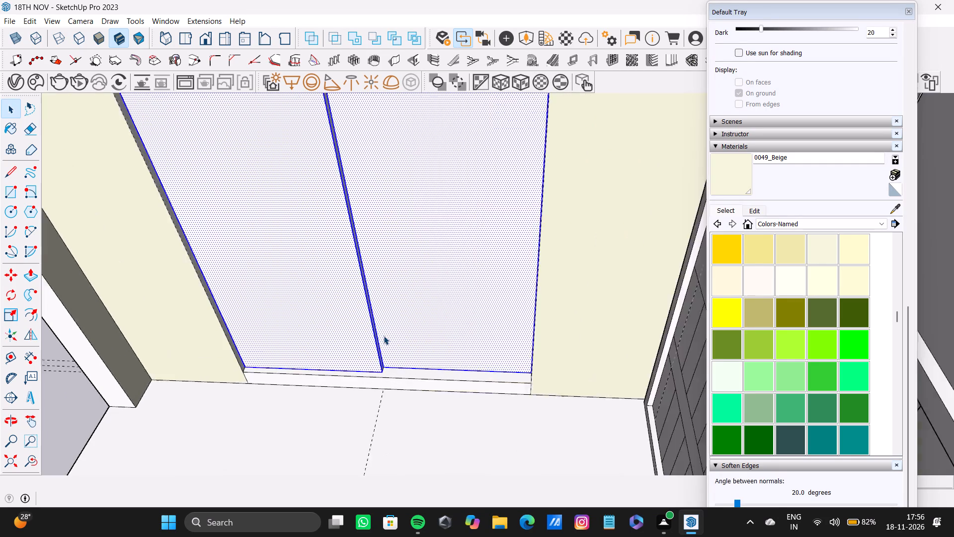
scroll(384, 336, "up", 7, "shift")
middle_click_drag(388, 335, 365, 343)
scroll(369, 343, "up", 4, "shift")
double_click(364, 346, "shift")
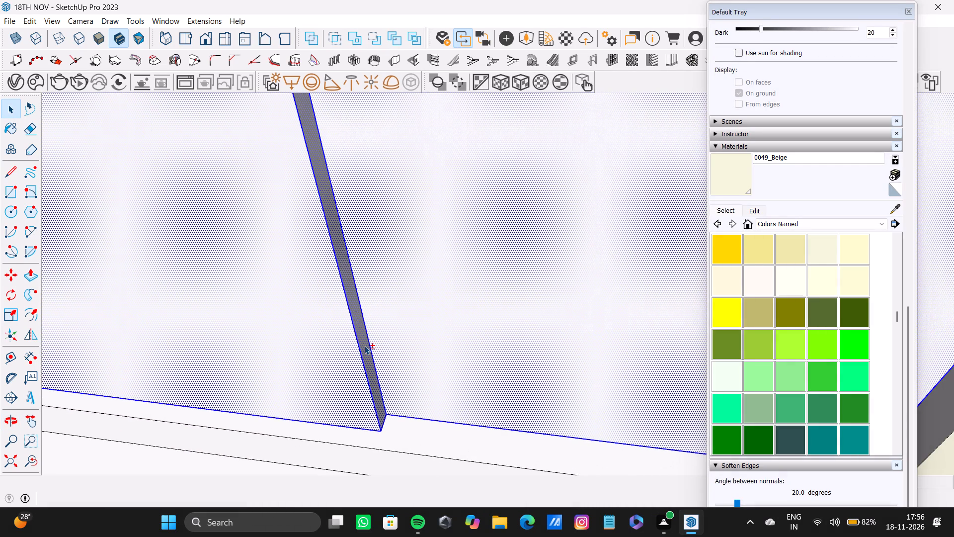
scroll(363, 347, "down", 15, "shift")
middle_click_drag(363, 344, 406, 268, "shift")
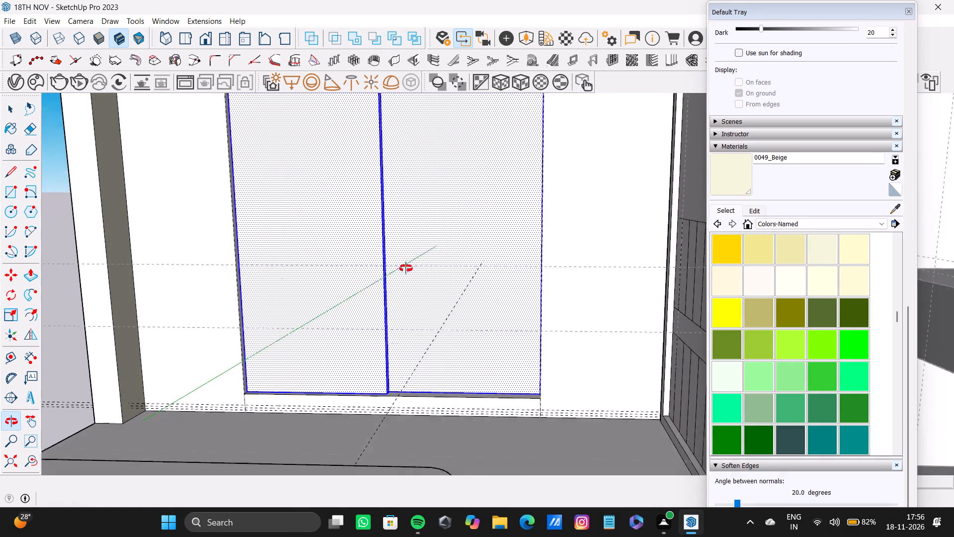
middle_click_drag(406, 268, 450, 393, "shift")
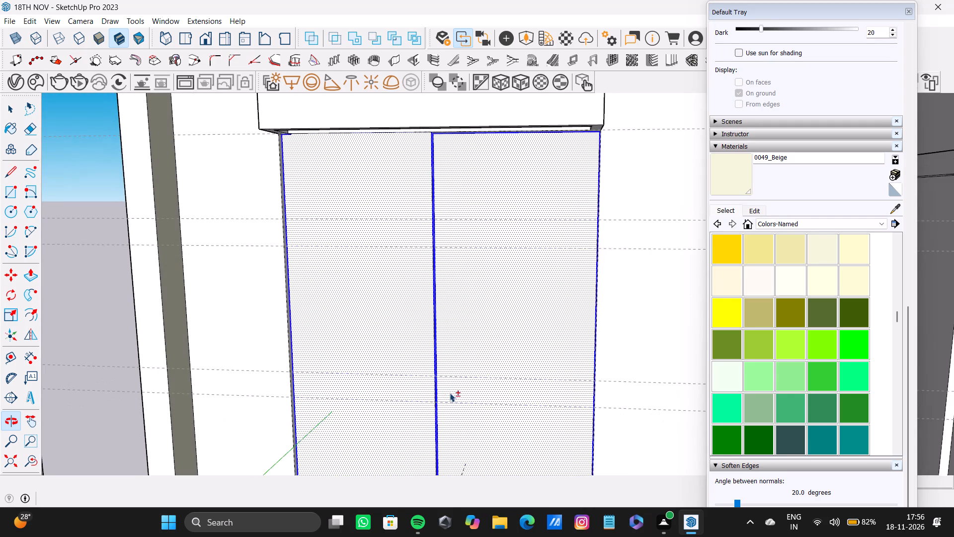
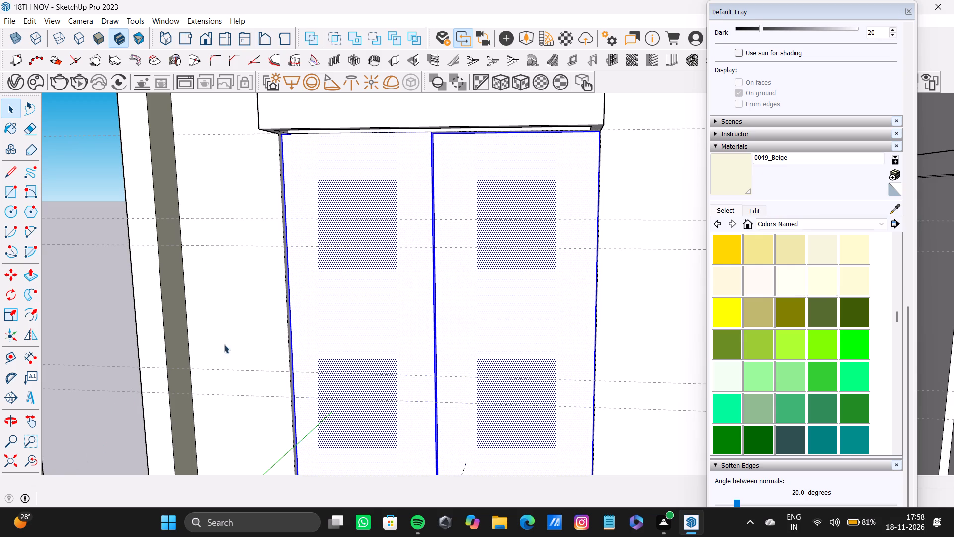
Look over the selected sliding panels on the end wall and display the Glass and Mirrors material collection.
scroll(348, 172, "down", 20)
scroll(348, 172, "down", 13)
middle_click_drag(356, 169, 328, 218, "shift")
scroll(407, 197, "up", 14)
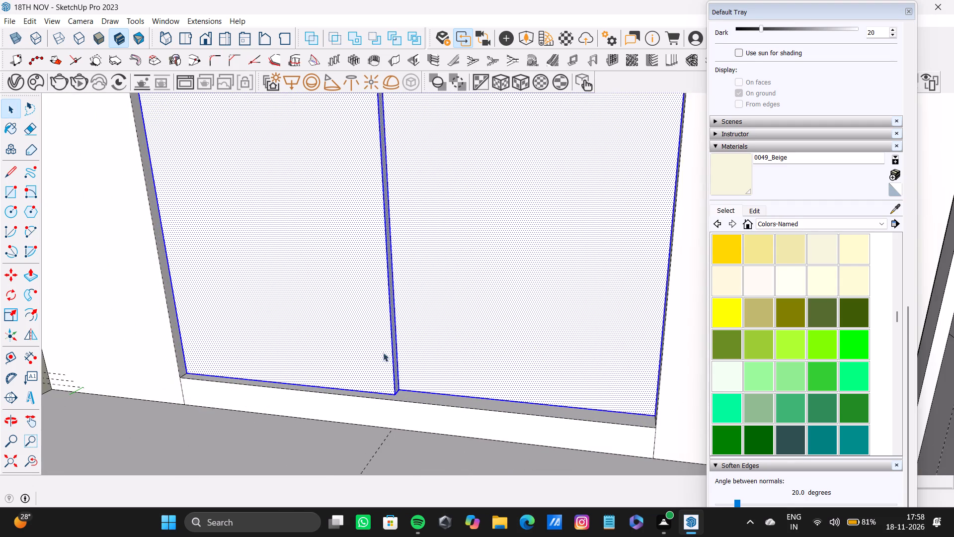
scroll(320, 246, "down", 10, "shift")
middle_click_drag(318, 242, 323, 315, "shift")
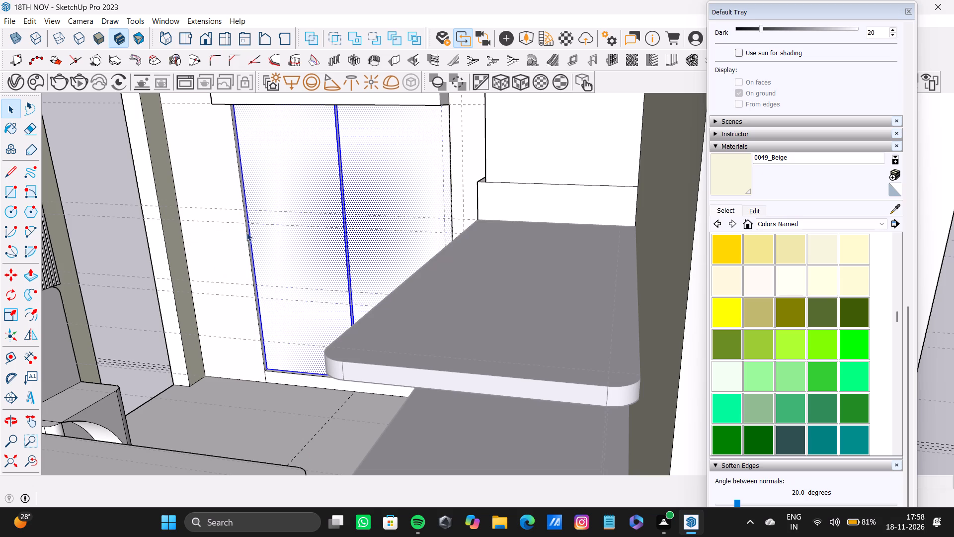
scroll(341, 185, "down", 20)
scroll(341, 185, "down", 7)
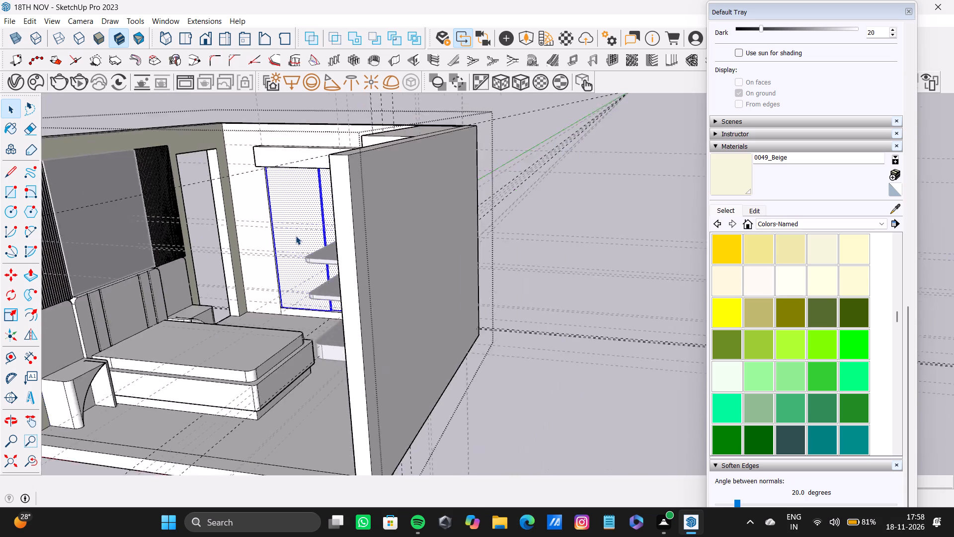
scroll(296, 236, "down", 3)
middle_click_drag(296, 236, 492, 327)
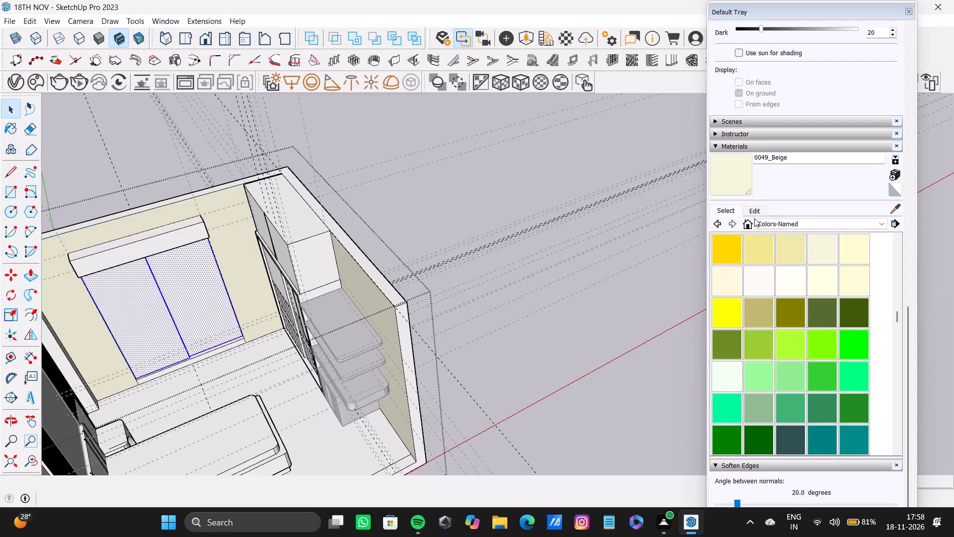
left_click(770, 219)
scroll(784, 299, "up", 1)
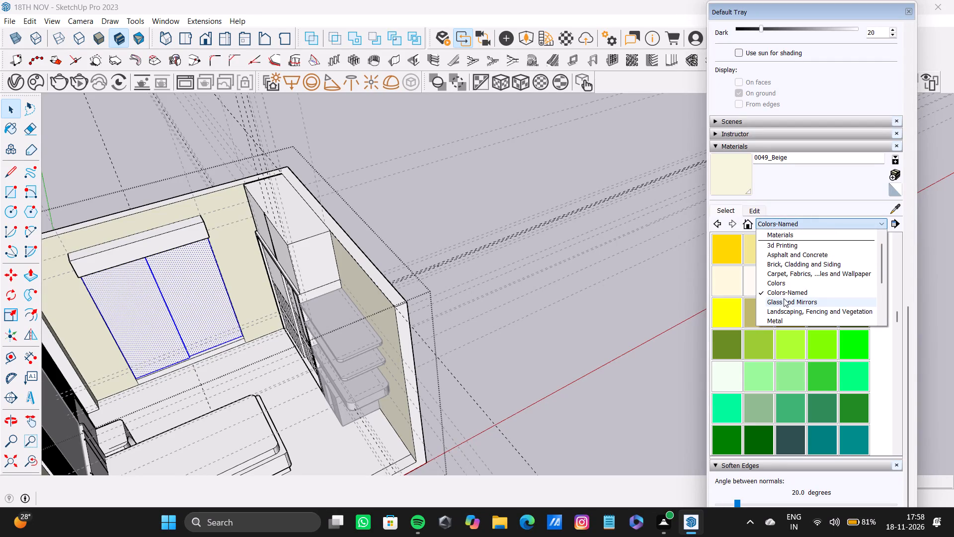
left_click(784, 298)
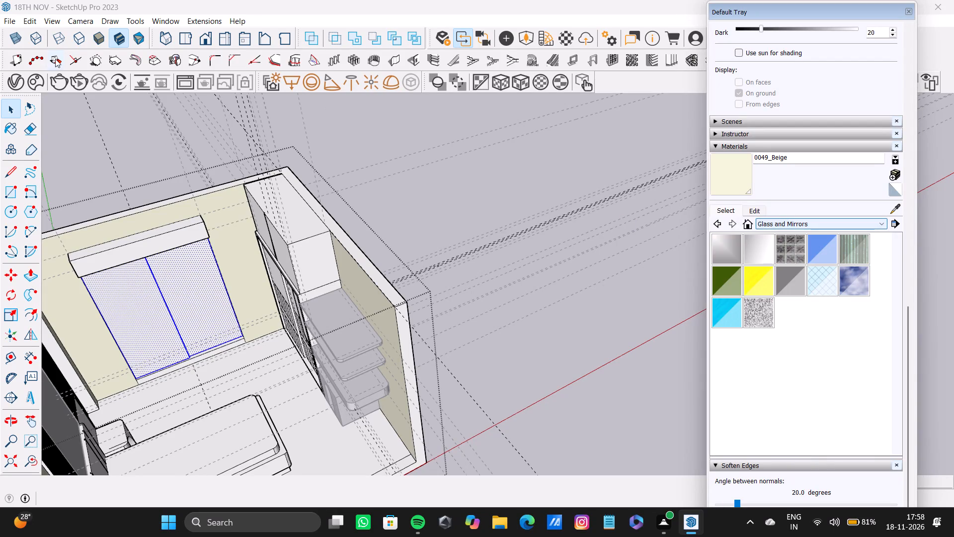
Search the online Chaos Cosmos library for glass.
left_click(36, 86)
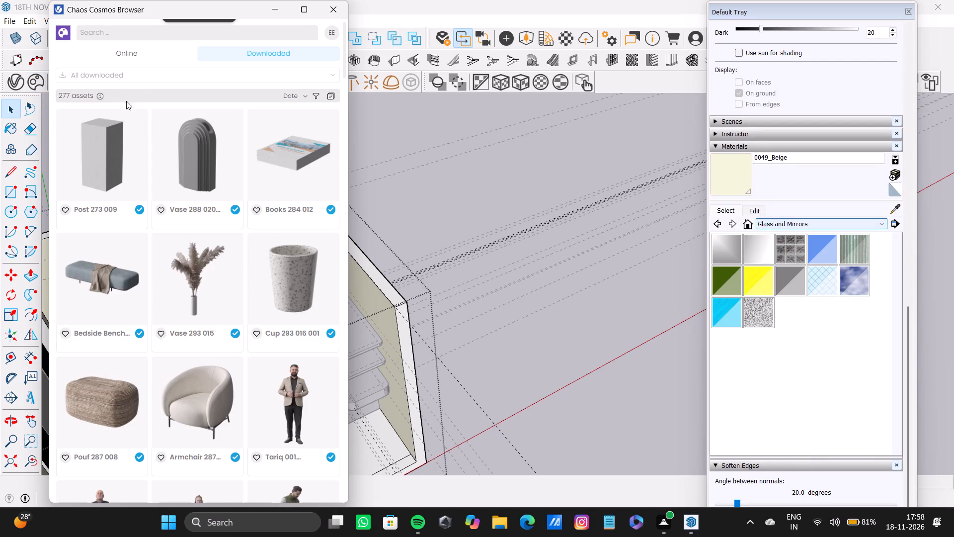
left_click(136, 53)
left_click(137, 75)
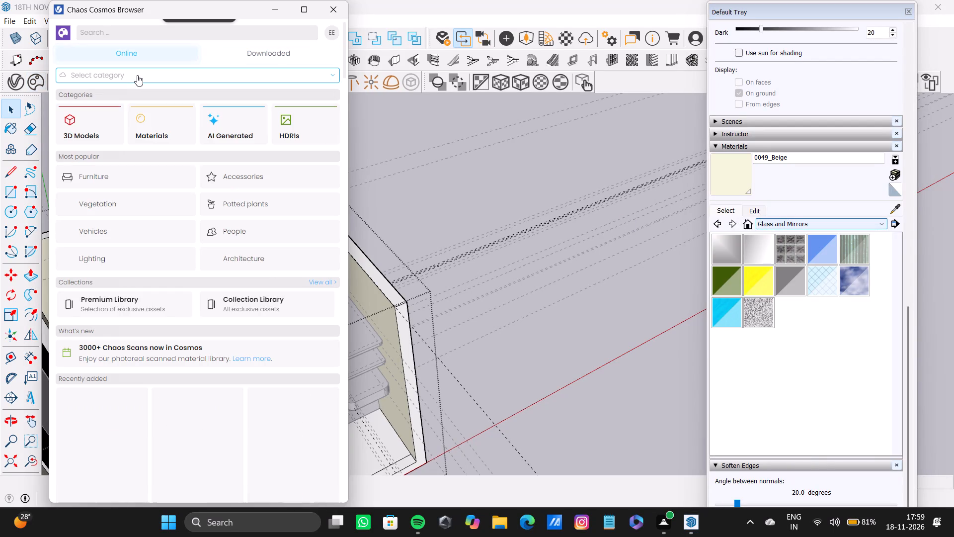
left_click(118, 117)
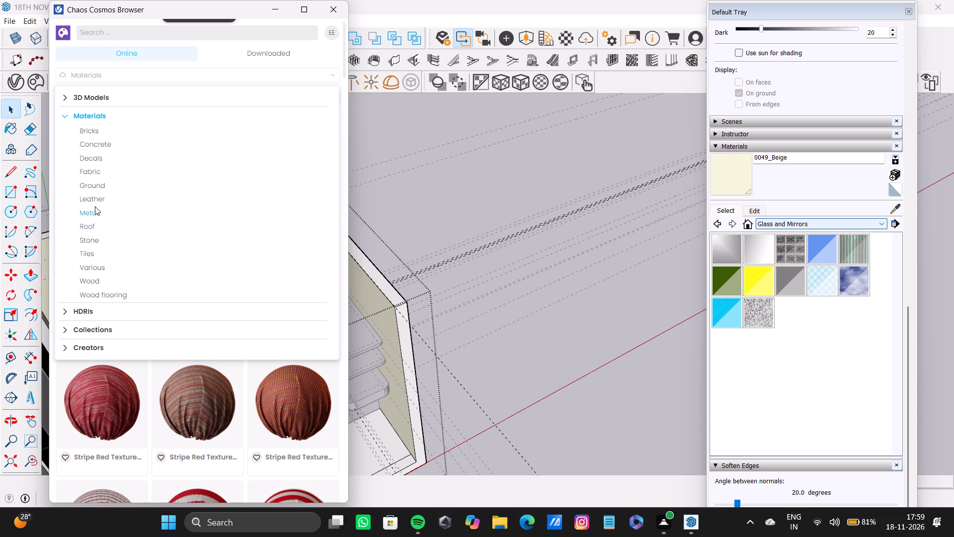
left_click(125, 71)
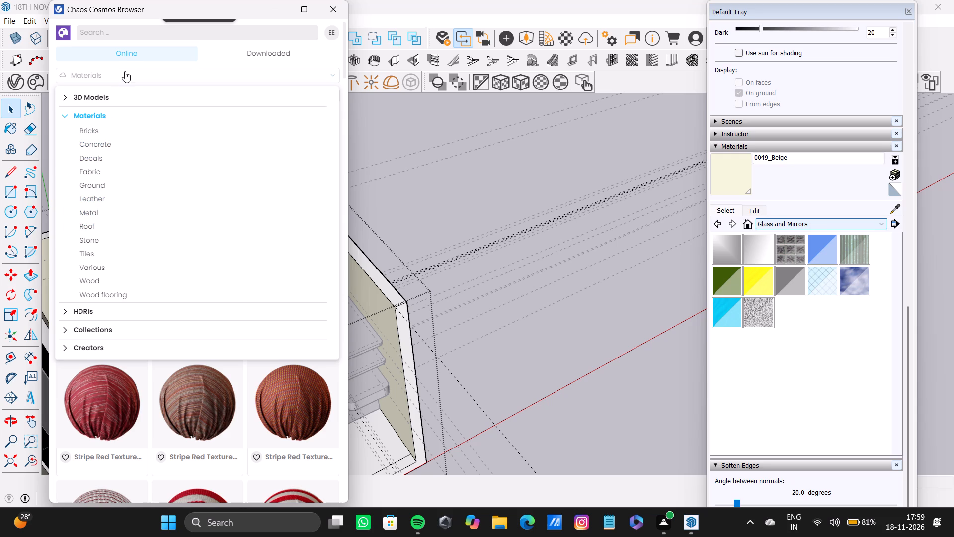
left_click(123, 80)
key("g")
key("l")
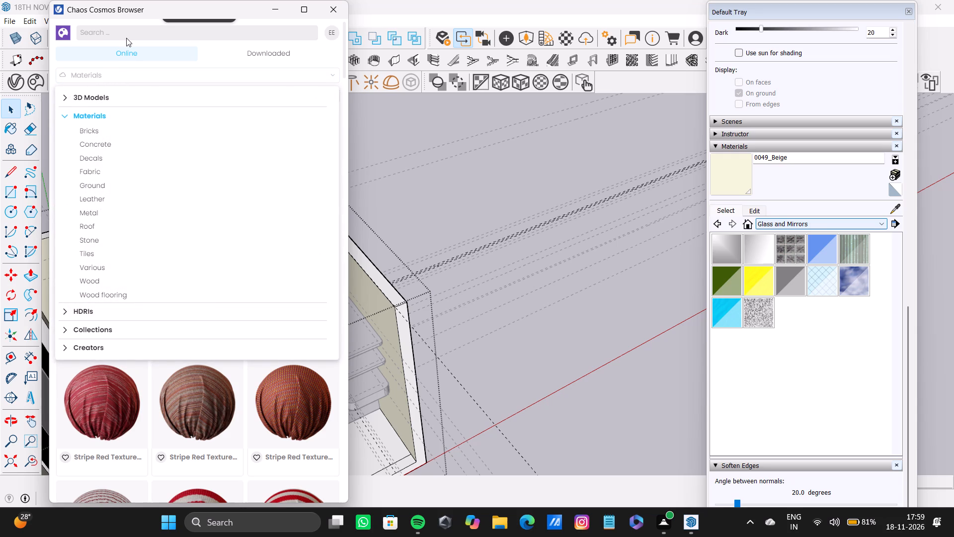
left_click(129, 33)
type("GKL")
key("BackSpace")
key("BackSpace")
type("LASS")
key("Return")
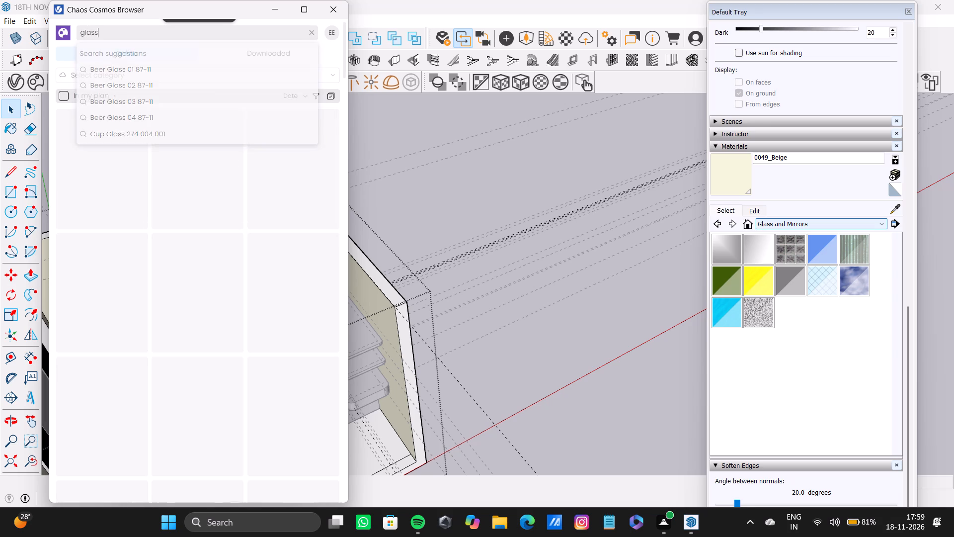
Browse the glass materials found and download Glass Tinted Orange.
scroll(238, 227, "down", 3)
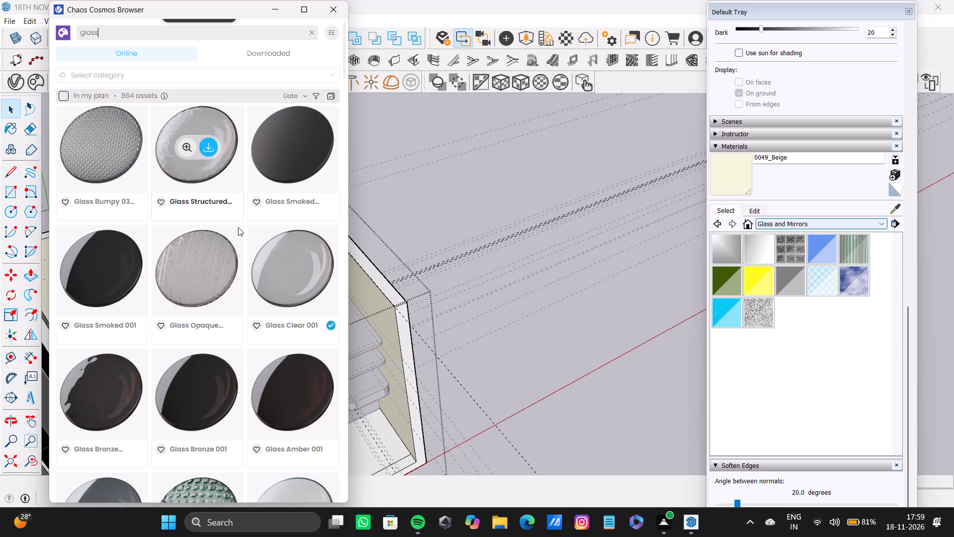
scroll(238, 227, "down", 3)
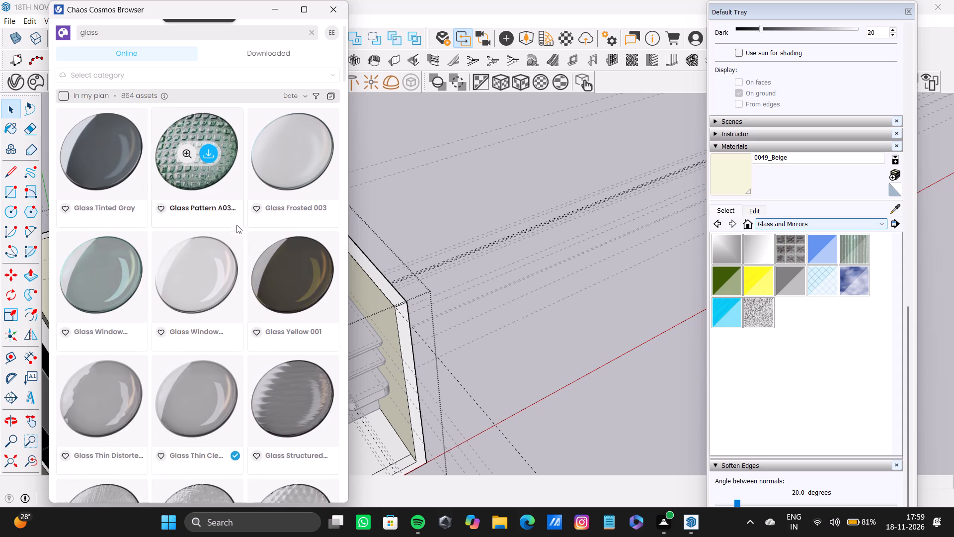
scroll(236, 224, "down", 6)
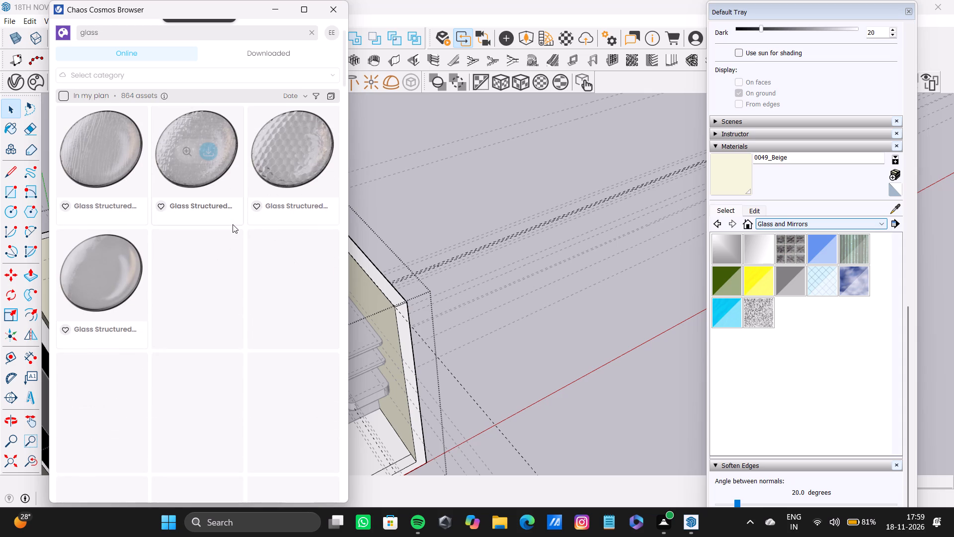
scroll(231, 224, "down", 6)
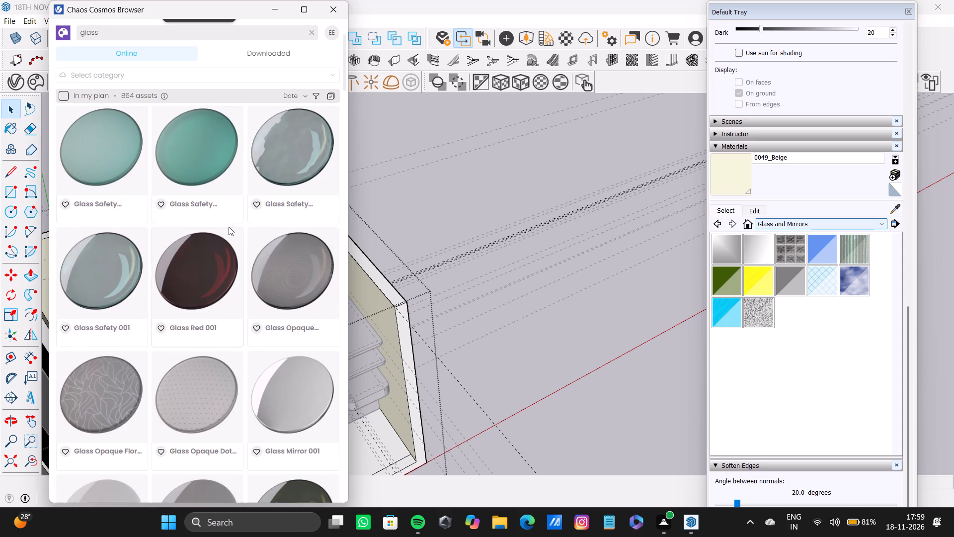
scroll(229, 227, "down", 10)
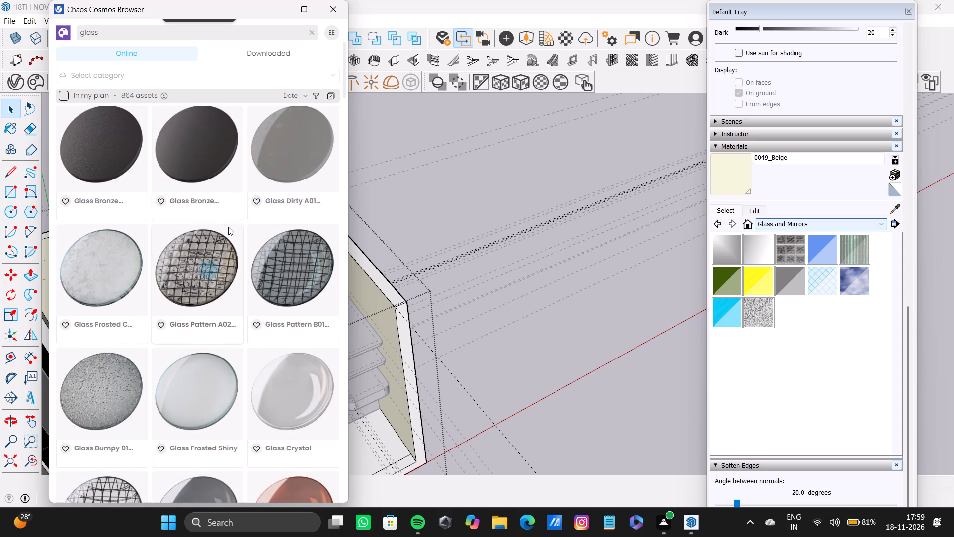
scroll(228, 227, "down", 9)
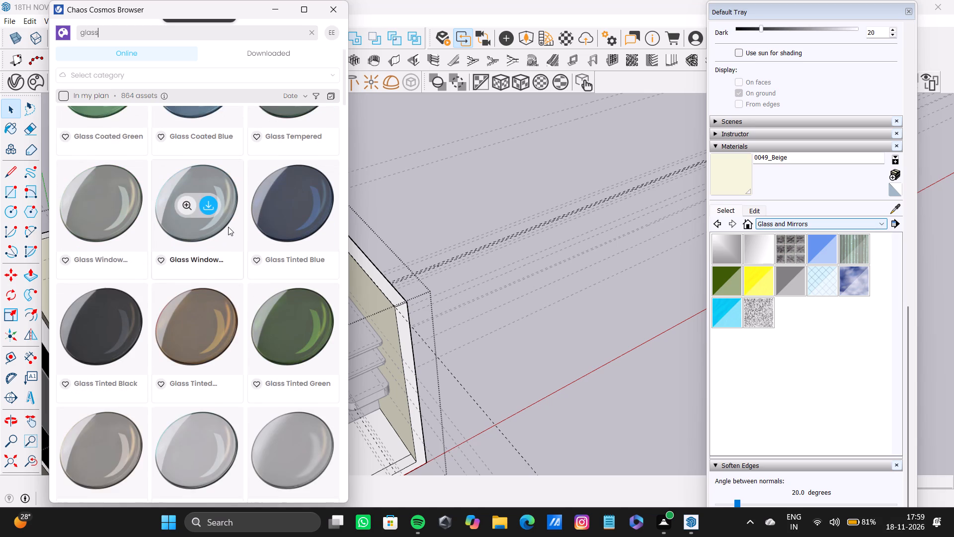
scroll(228, 227, "down", 3)
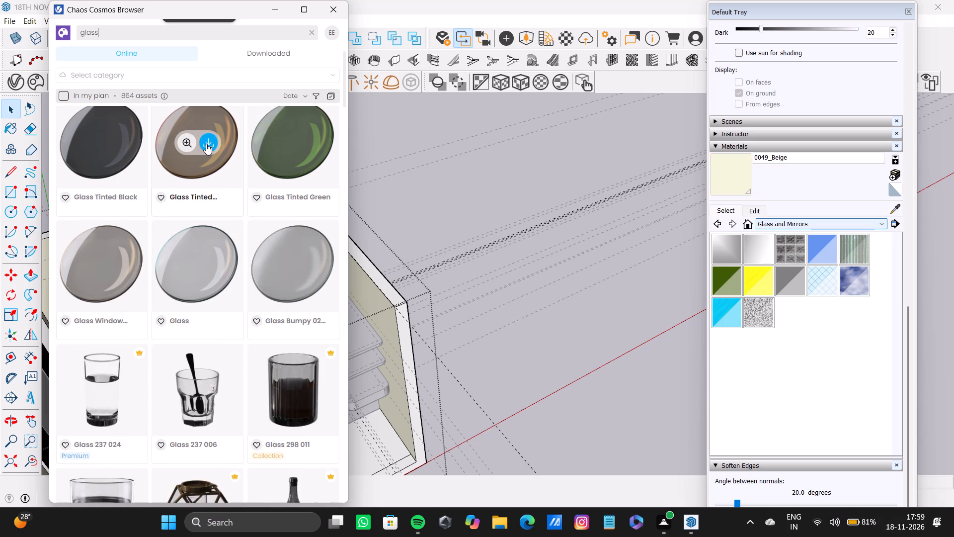
left_click(206, 144)
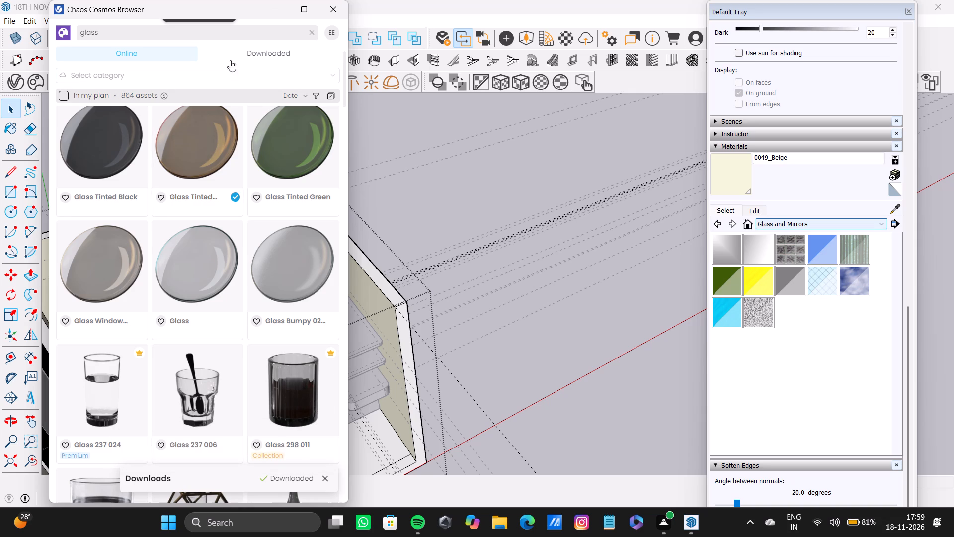
Import Glass Tinted Orange from the downloaded Cosmos assets into the scene and move the browser window clear of the model.
left_click(251, 54)
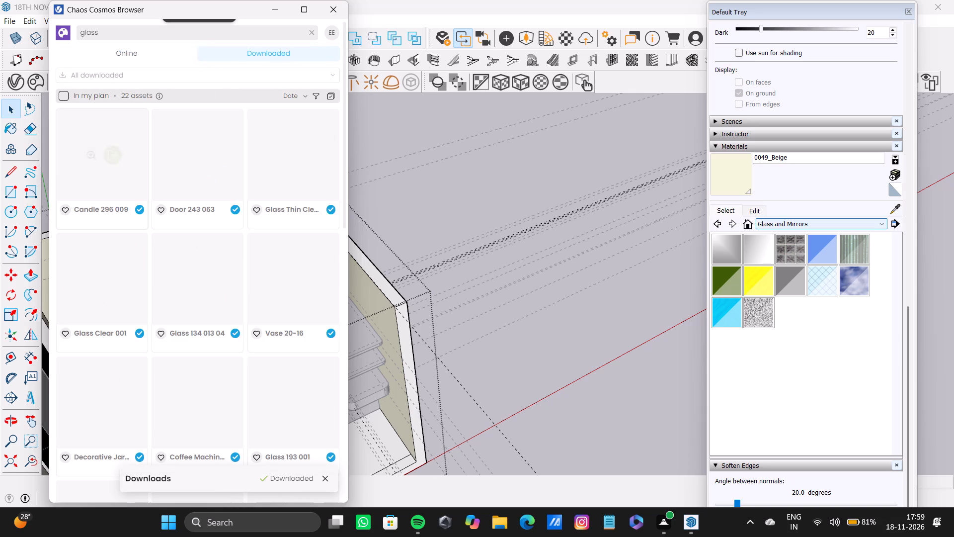
scroll(210, 263, "down", 10)
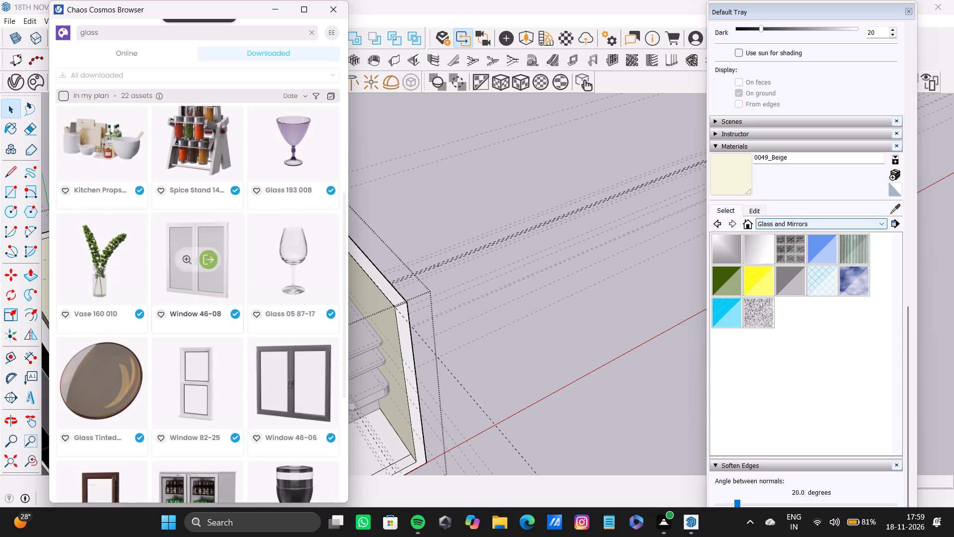
left_click(116, 156)
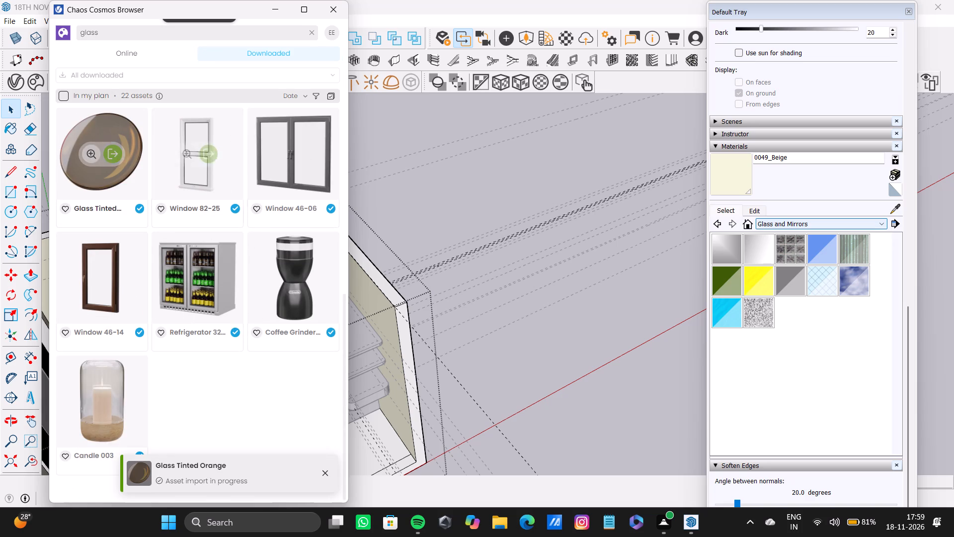
left_click(229, 0)
left_click_drag(228, 12, 404, 121)
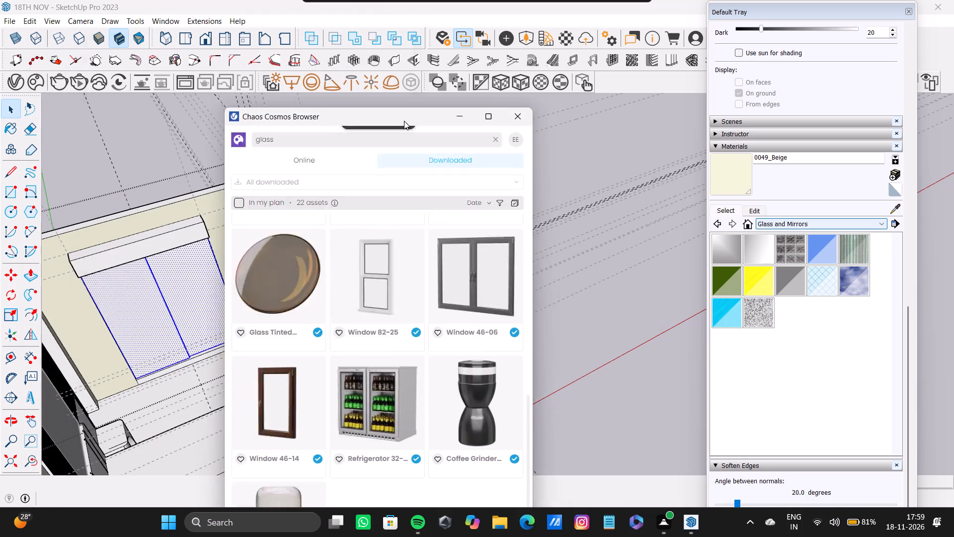
left_click_drag(404, 121, 711, 416)
Open the V-Ray Asset Editor and locate Glass Tinted Orange among the scene materials.
left_click(14, 83)
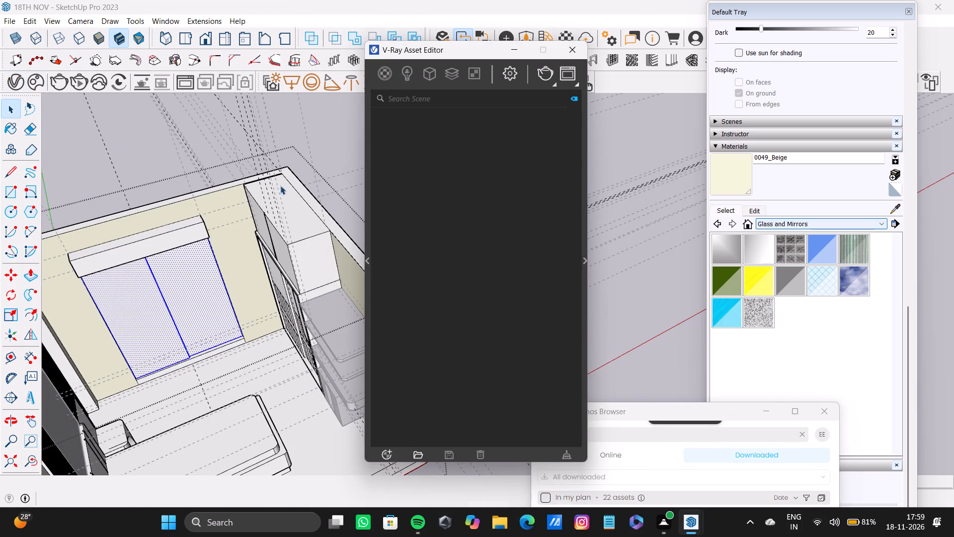
scroll(404, 214, "down", 5)
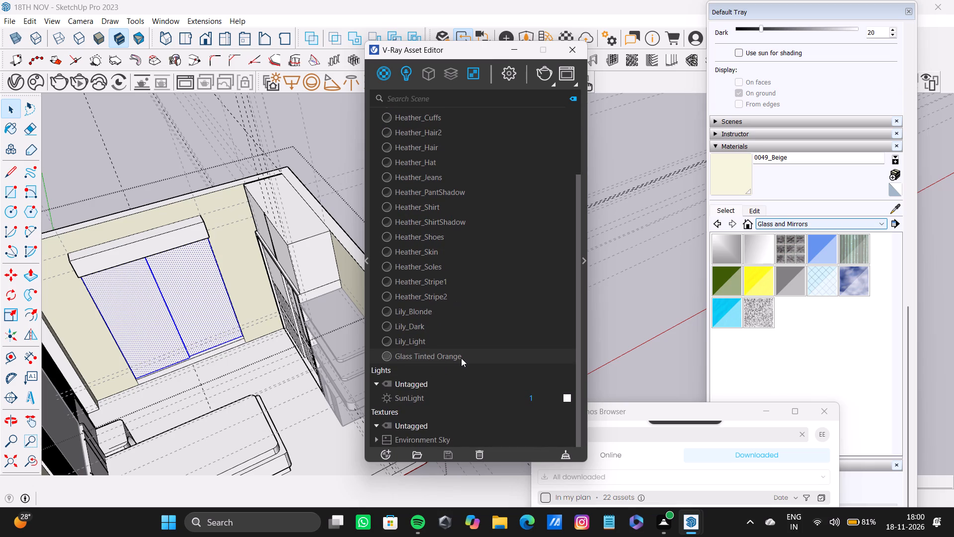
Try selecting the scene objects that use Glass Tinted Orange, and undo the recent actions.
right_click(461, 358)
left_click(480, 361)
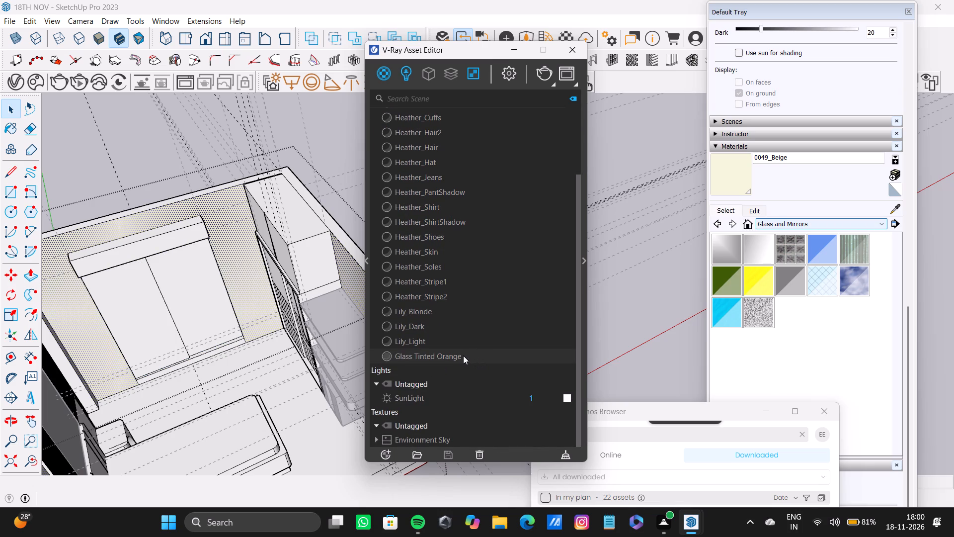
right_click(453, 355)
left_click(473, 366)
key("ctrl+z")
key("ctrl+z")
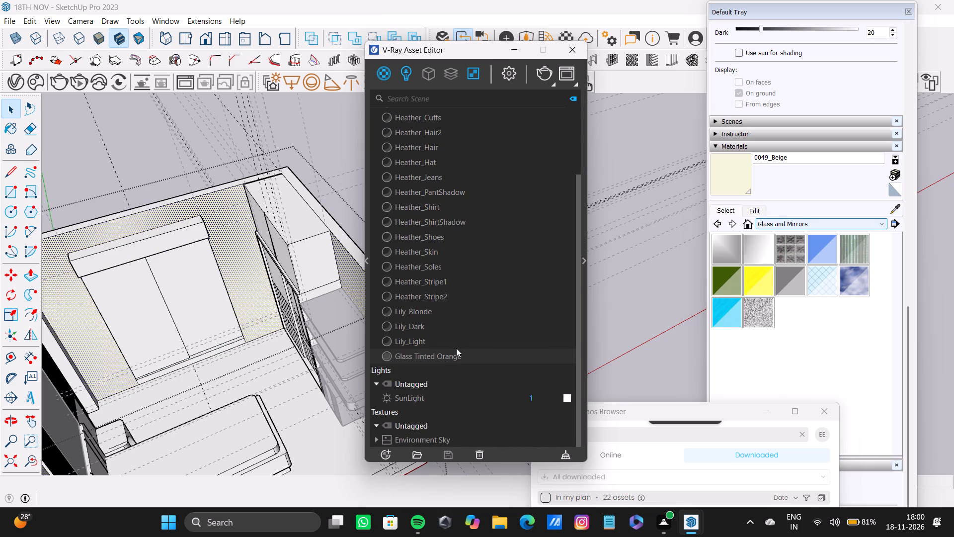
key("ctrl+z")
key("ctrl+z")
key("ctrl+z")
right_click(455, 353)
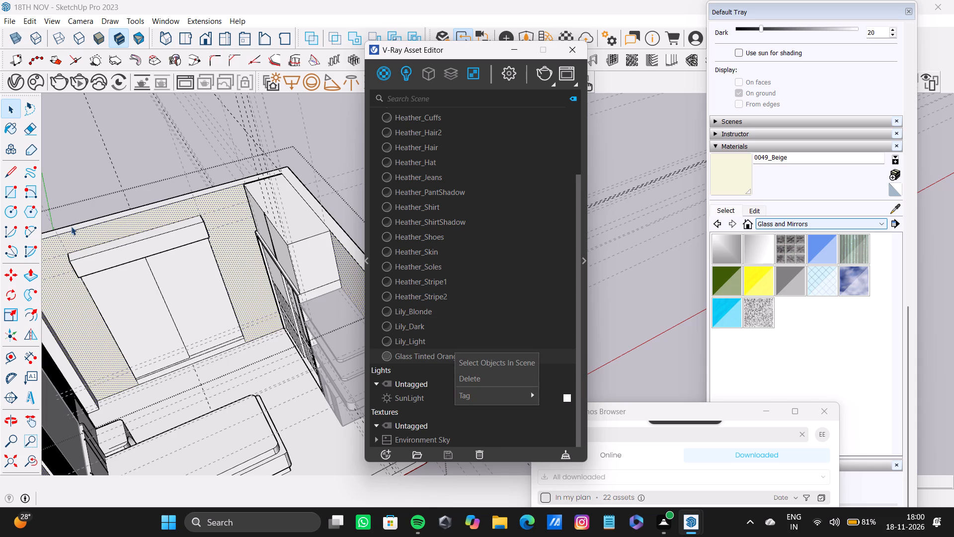
Apply Glass Tinted Orange to the front face of the sliding panel nearer the wall shelves.
left_click(138, 145)
triple_click(195, 273)
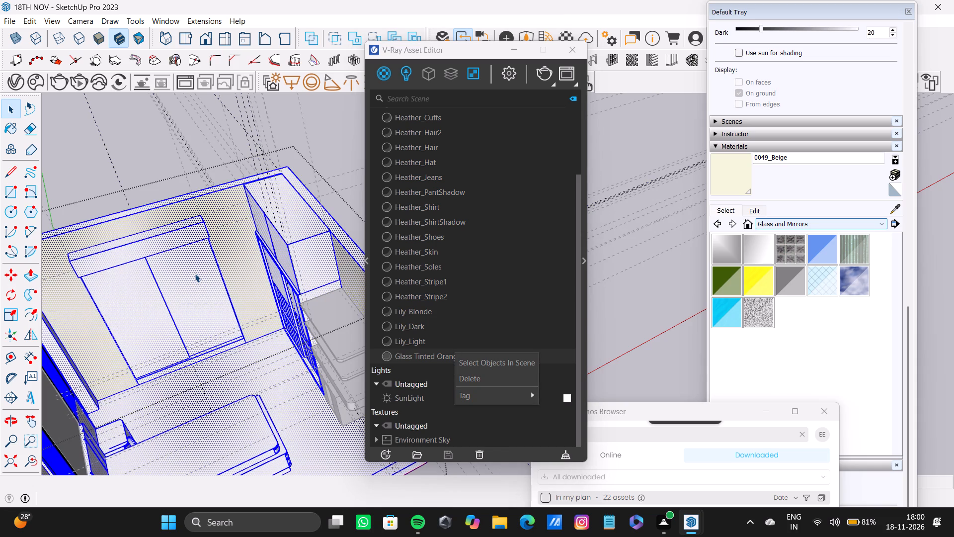
left_click(195, 273)
left_click(195, 276)
left_click(196, 281)
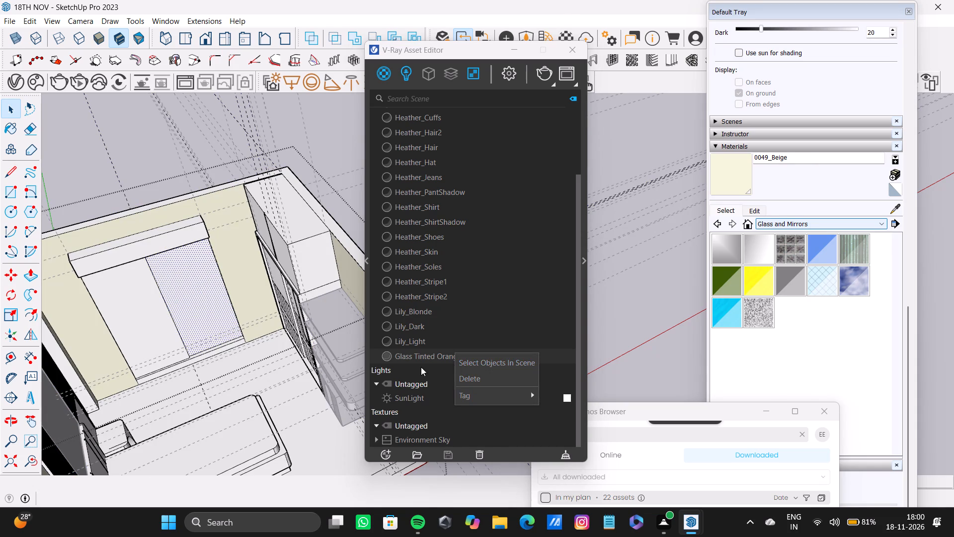
left_click(420, 355)
right_click(421, 354)
left_click(443, 211)
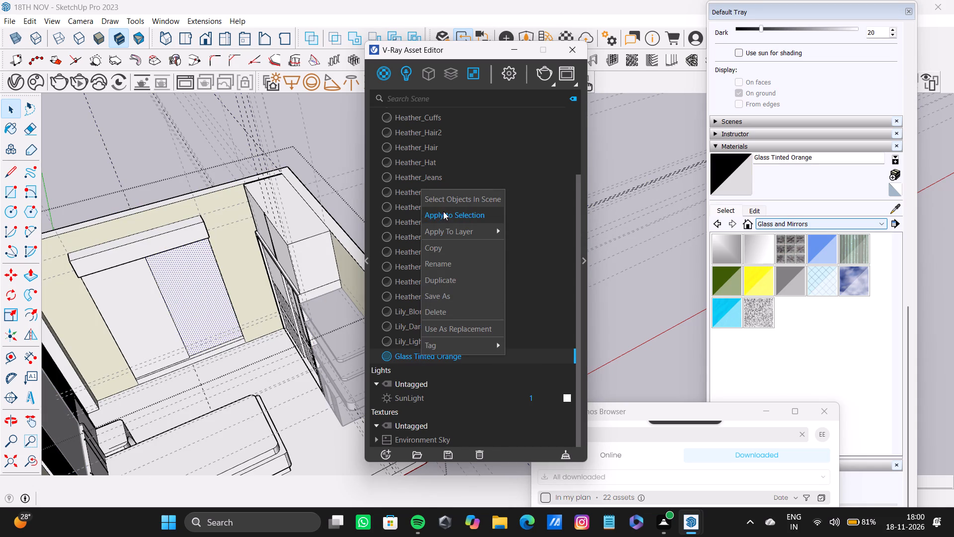
Apply Glass Tinted Orange to the front face of the remaining white sliding panel and close the V-Ray Asset Editor.
double_click(132, 302)
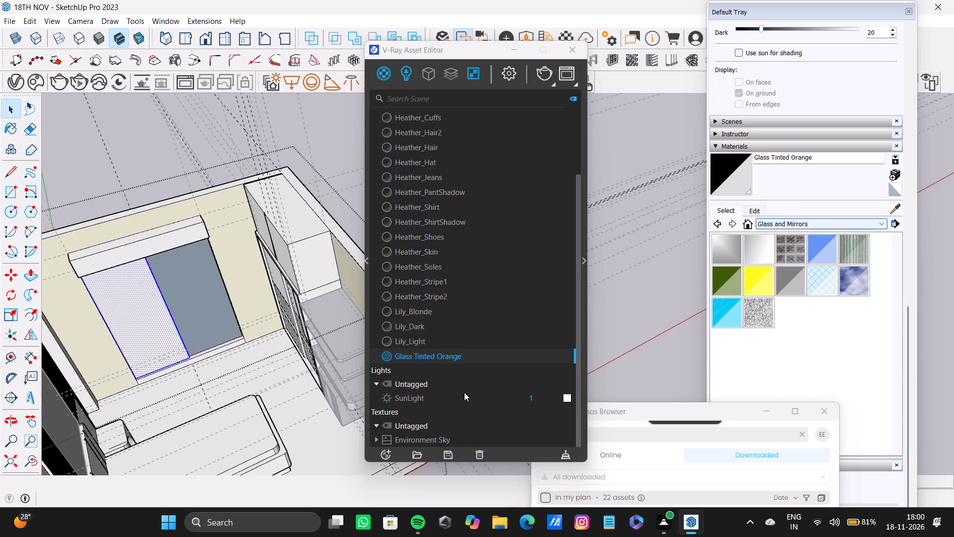
right_click(464, 357)
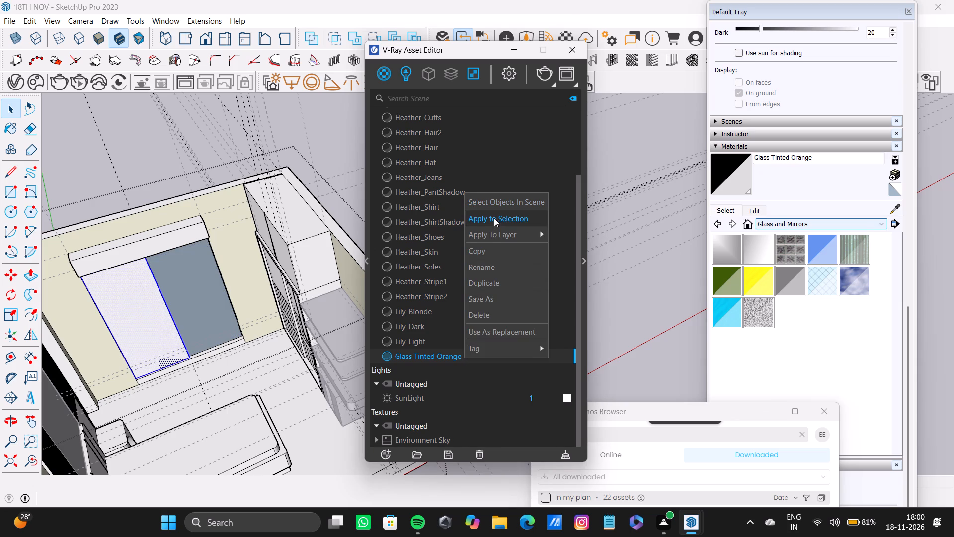
left_click(492, 216)
left_click(237, 122)
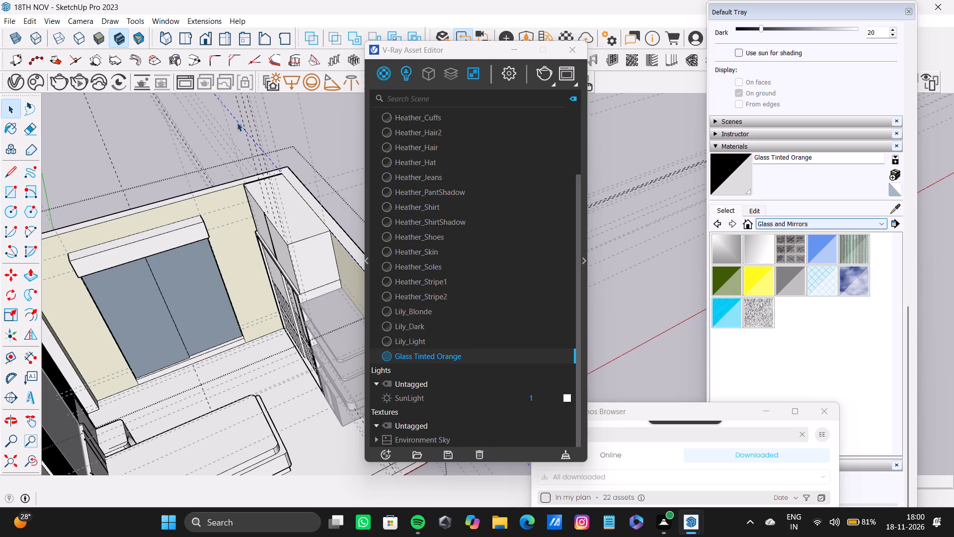
left_click(298, 130)
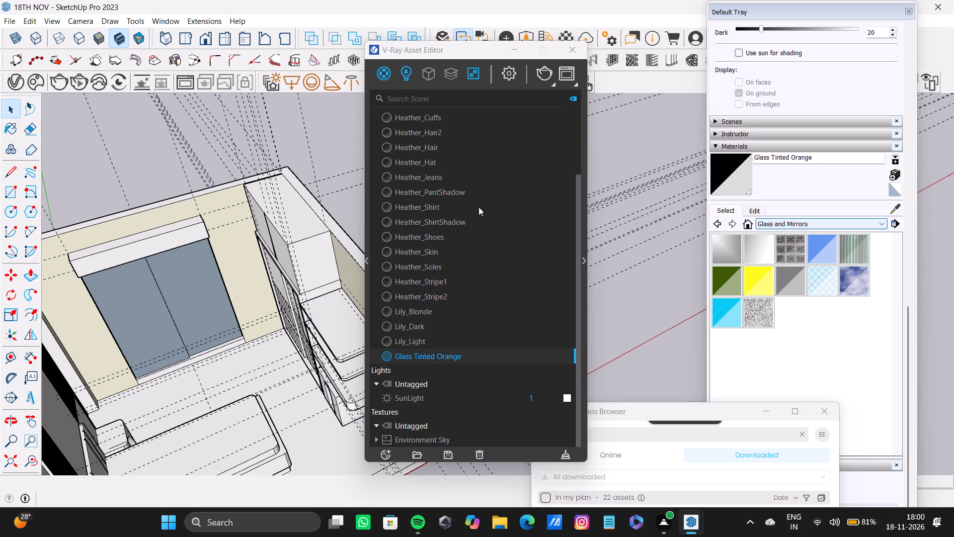
left_click(574, 56)
left_click(452, 202)
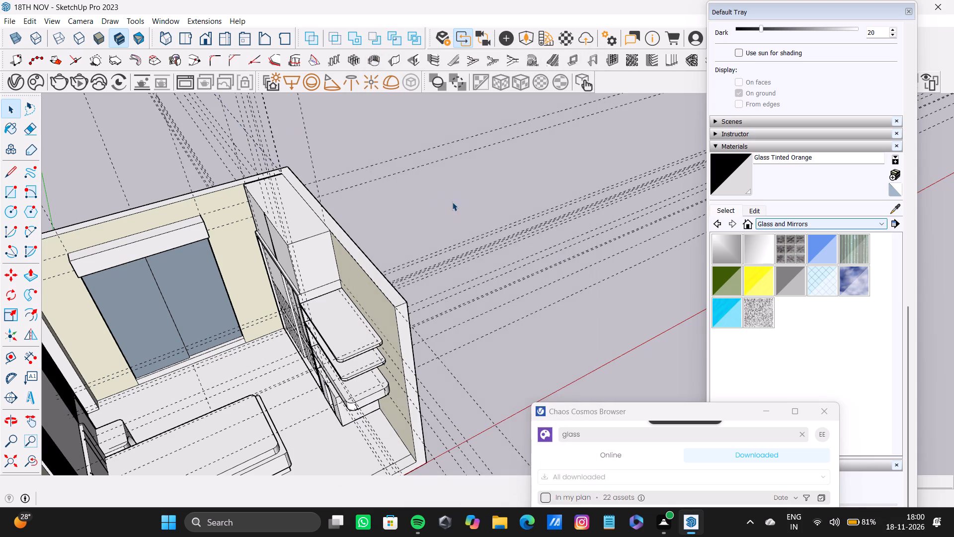
Examine the room and the bed wall's fluted panels and central panel from several angles.
middle_click_drag(601, 367, 451, 353)
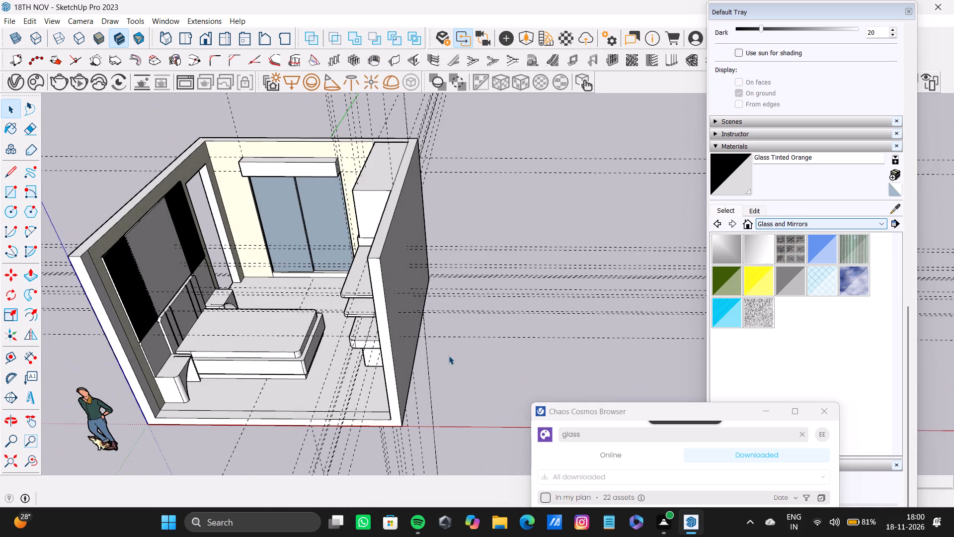
left_click(494, 155)
scroll(321, 215, "up", 4)
scroll(314, 219, "down", 4)
middle_click_drag(324, 233, 284, 156)
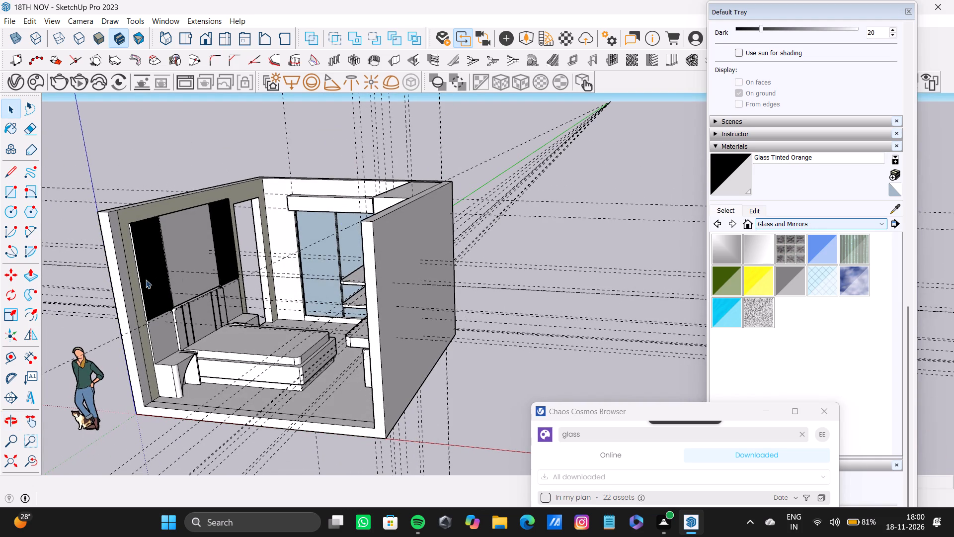
scroll(197, 255, "up", 4)
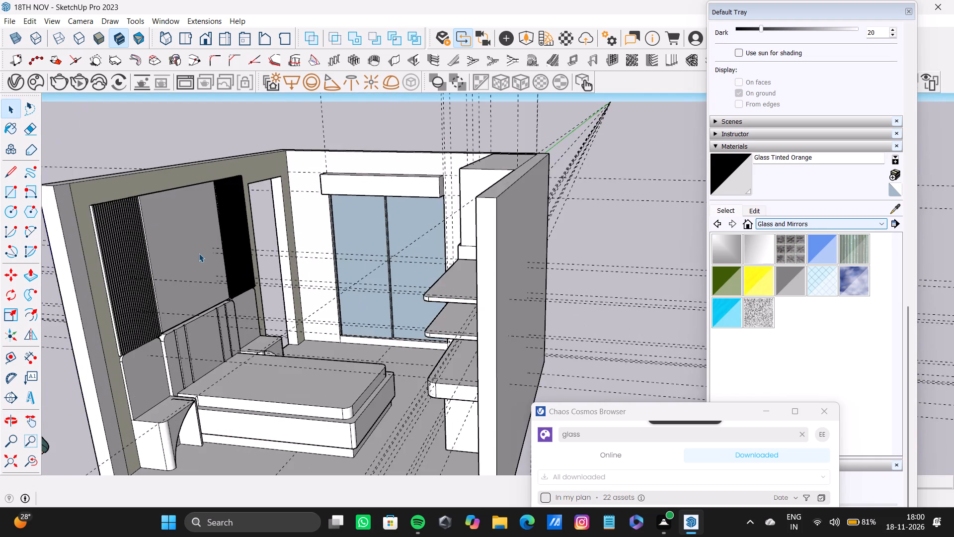
middle_click_drag(199, 253, 167, 296, "shift")
scroll(359, 367, "up", 5)
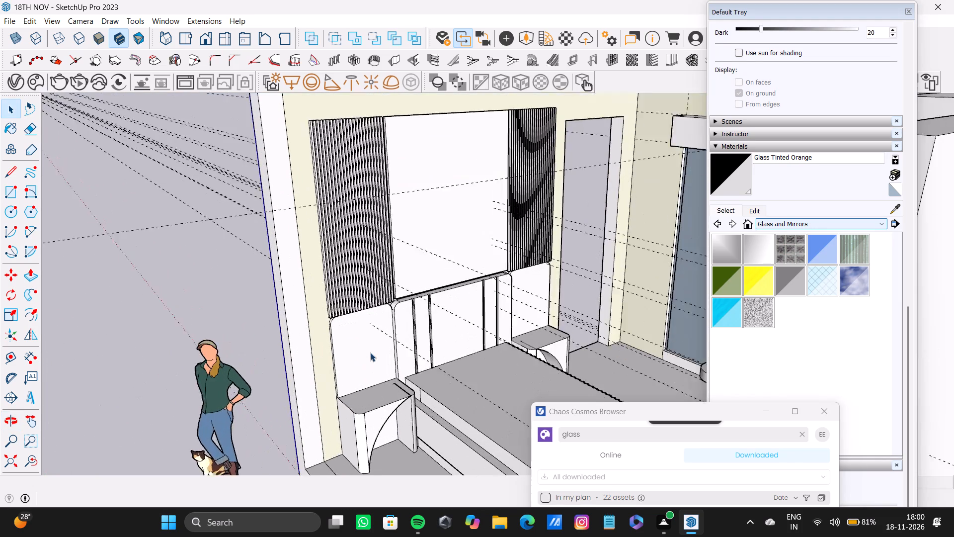
scroll(370, 353, "up", 6)
scroll(366, 352, "down", 8)
middle_click_drag(366, 352, 146, 269, "shift")
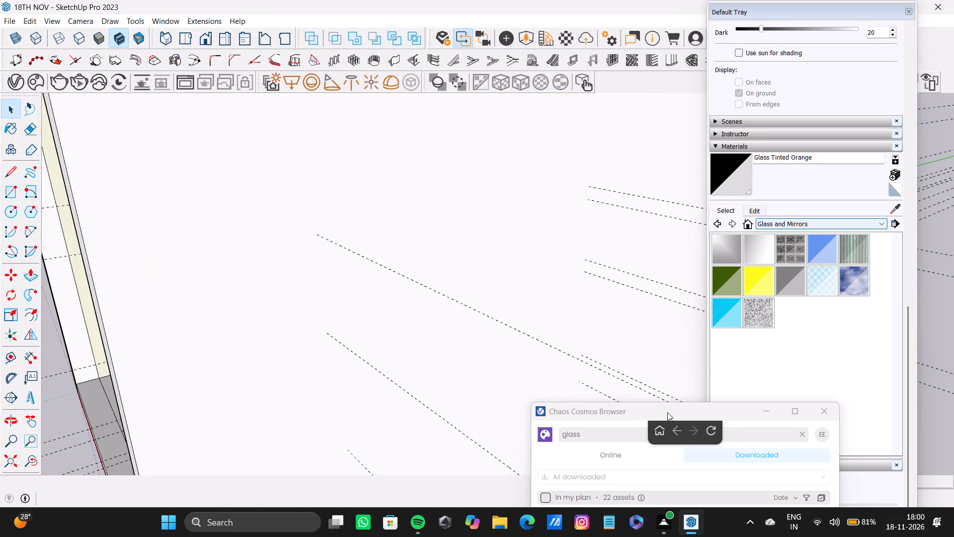
Look through the downloaded glass assets and asset categories in the Cosmos browser, then close the browser.
left_click_drag(665, 408, 446, 92)
scroll(459, 322, "up", 7)
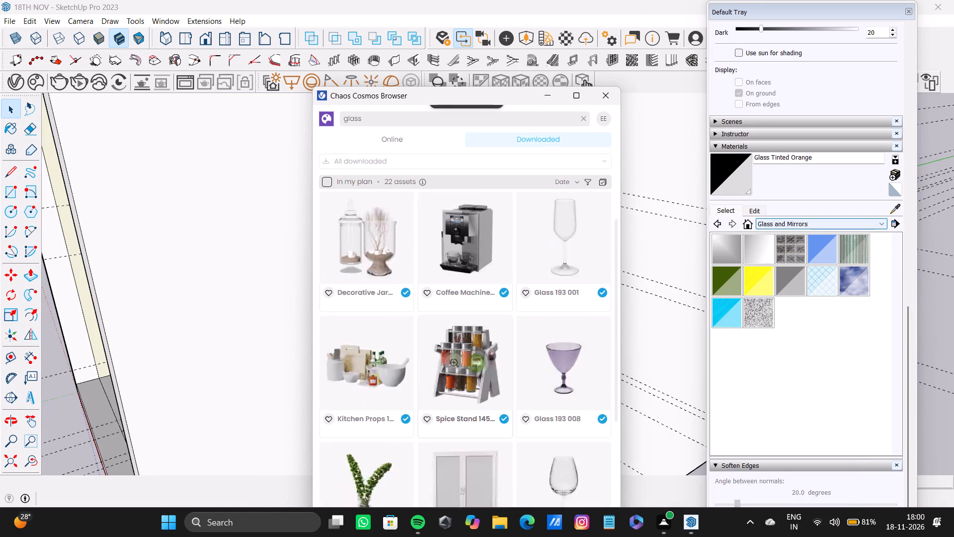
scroll(452, 303, "up", 10)
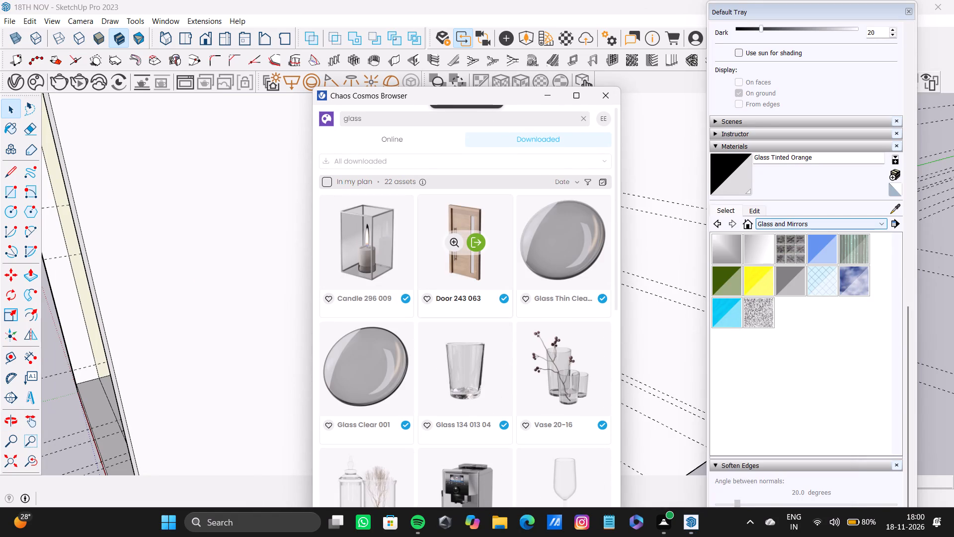
scroll(447, 291, "down", 2)
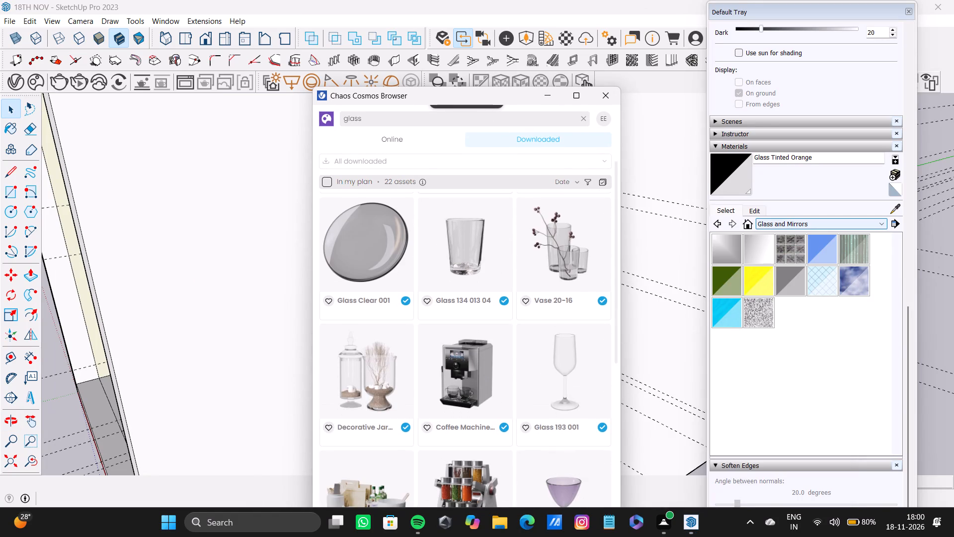
scroll(447, 291, "down", 12)
left_click(394, 141)
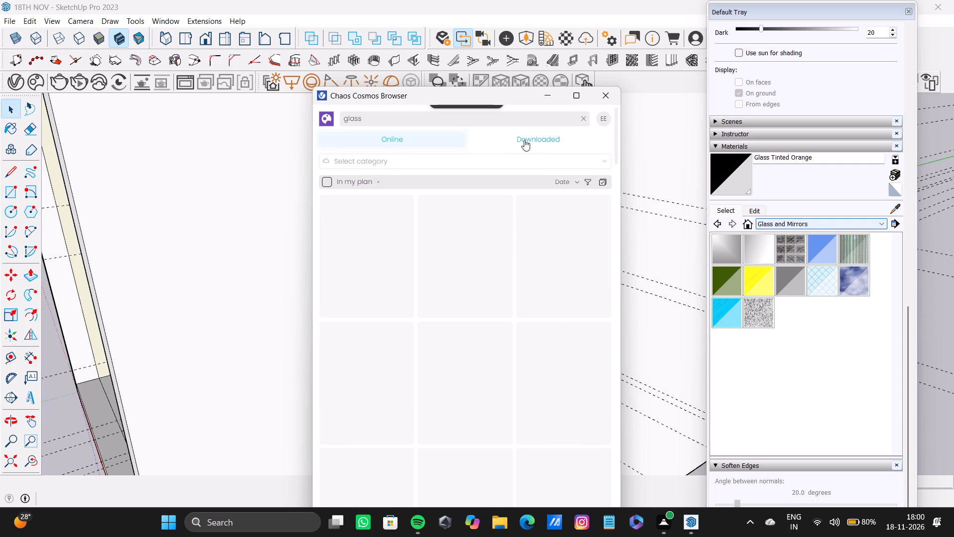
left_click(524, 140)
left_click(467, 168)
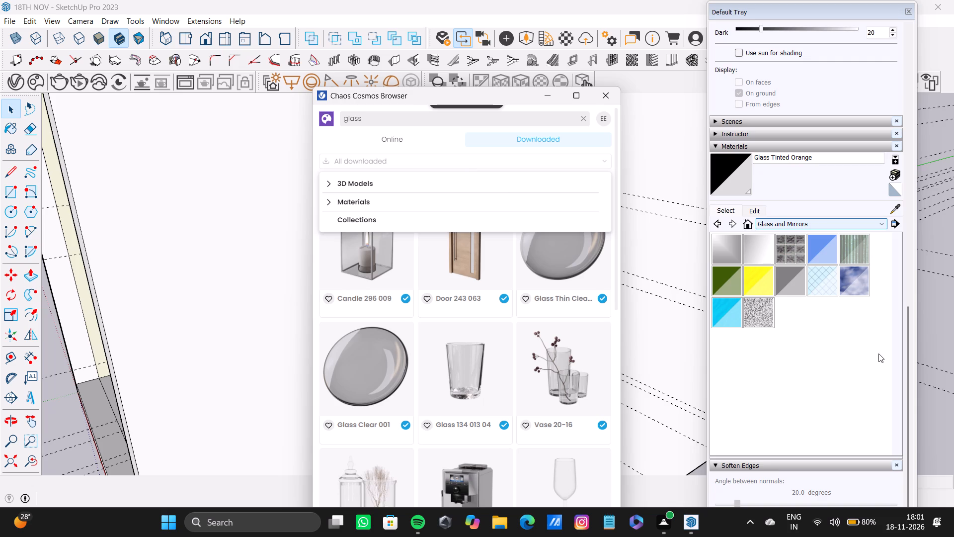
scroll(438, 337, "down", 11)
scroll(449, 354, "down", 12)
scroll(441, 321, "down", 18)
scroll(587, 259, "down", 17)
left_click(606, 99)
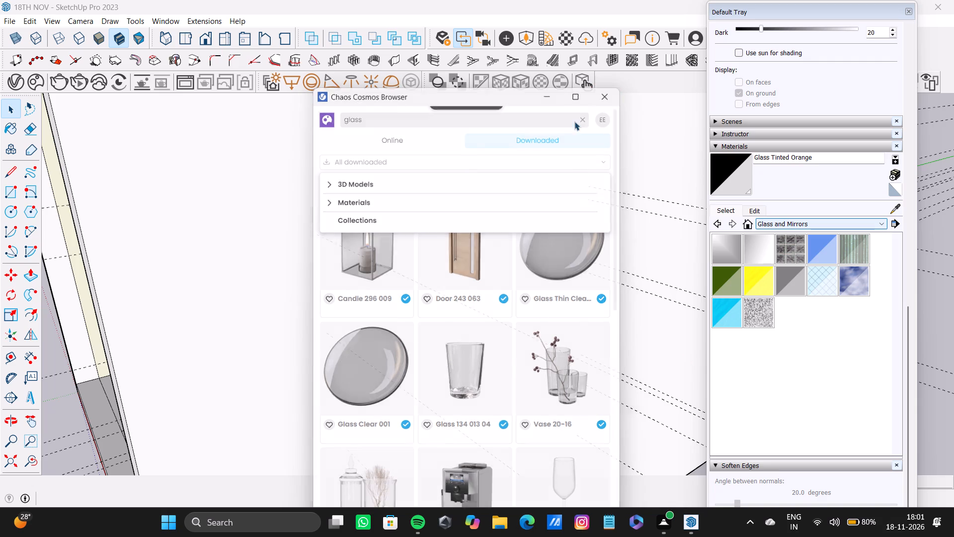
Paint the front, top and side faces of the central panel above the headboard with 0035_Tan from the Colors-Named collection.
scroll(450, 357, "down", 16)
middle_click_drag(285, 364, 566, 465, "shift")
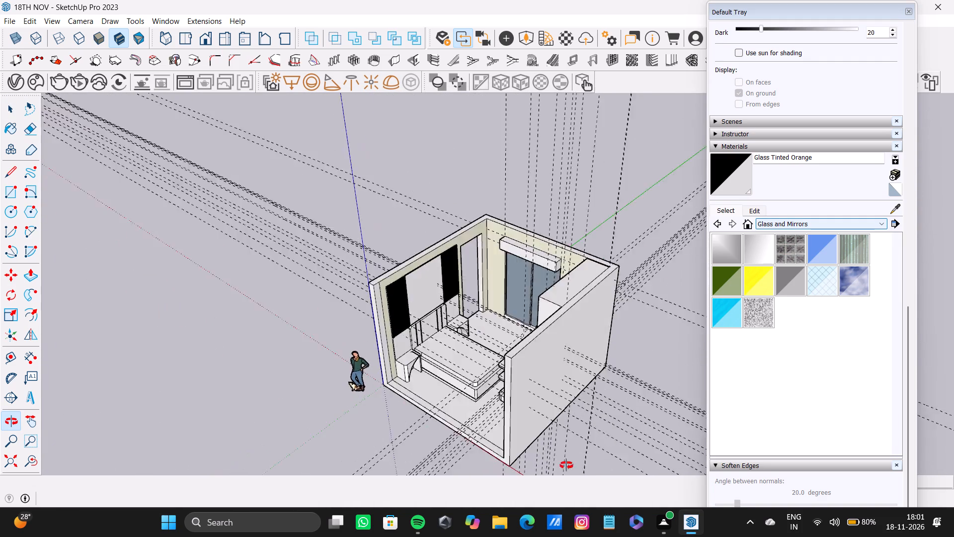
middle_click_drag(566, 465, 475, 393, "shift")
scroll(455, 330, "up", 12, "shift")
double_click(419, 251, "shift")
scroll(392, 239, "up", 4, "shift")
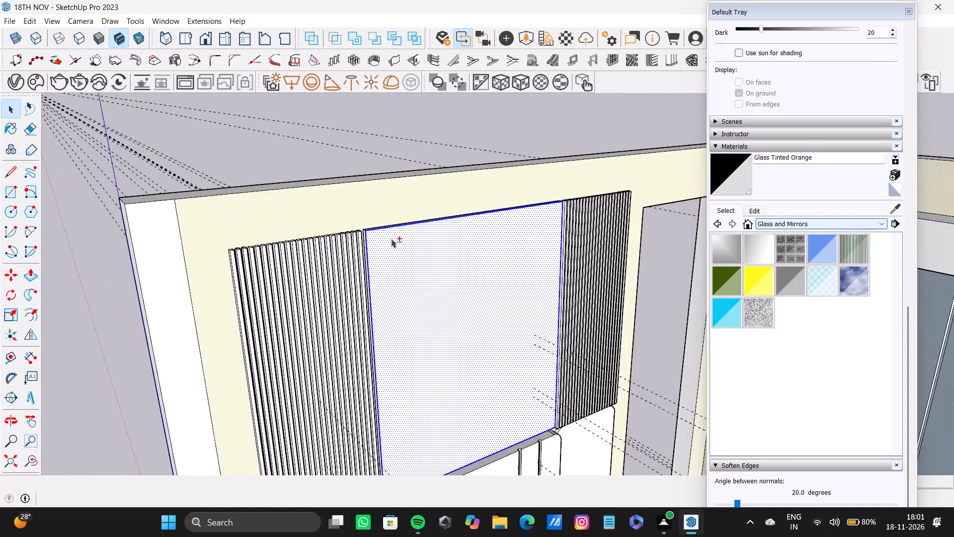
scroll(361, 252, "up", 10, "shift")
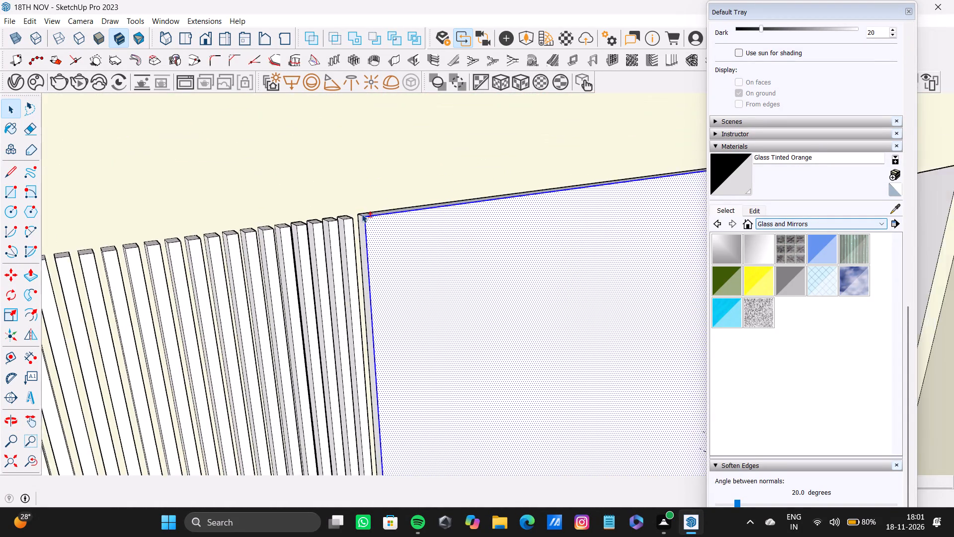
scroll(362, 214, "up", 7, "shift")
double_click(361, 223, "shift")
double_click(371, 216, "shift")
scroll(441, 264, "down", 2, "shift")
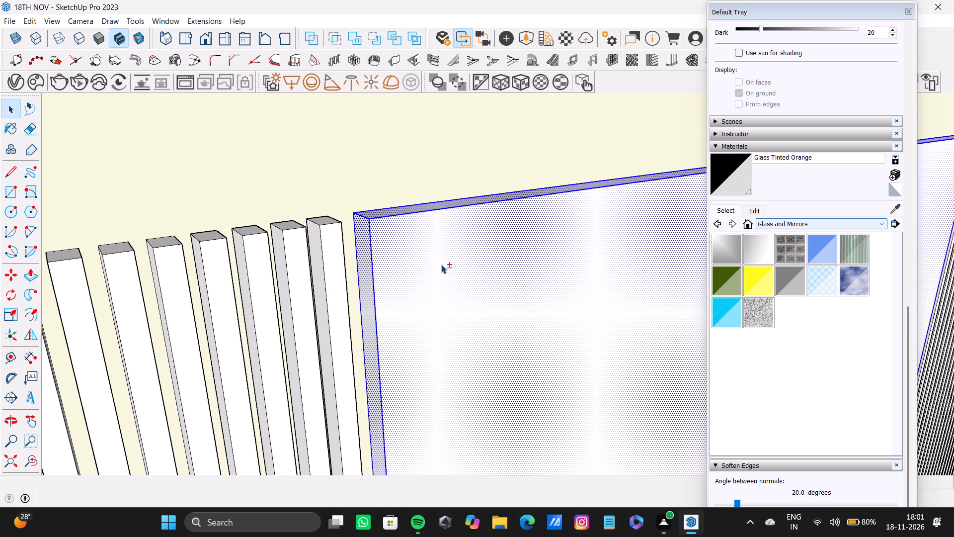
scroll(441, 265, "down", 19, "shift")
middle_click_drag(513, 306, 409, 330, "shift")
scroll(521, 313, "down", 4, "shift")
middle_click_drag(536, 318, 500, 339, "shift")
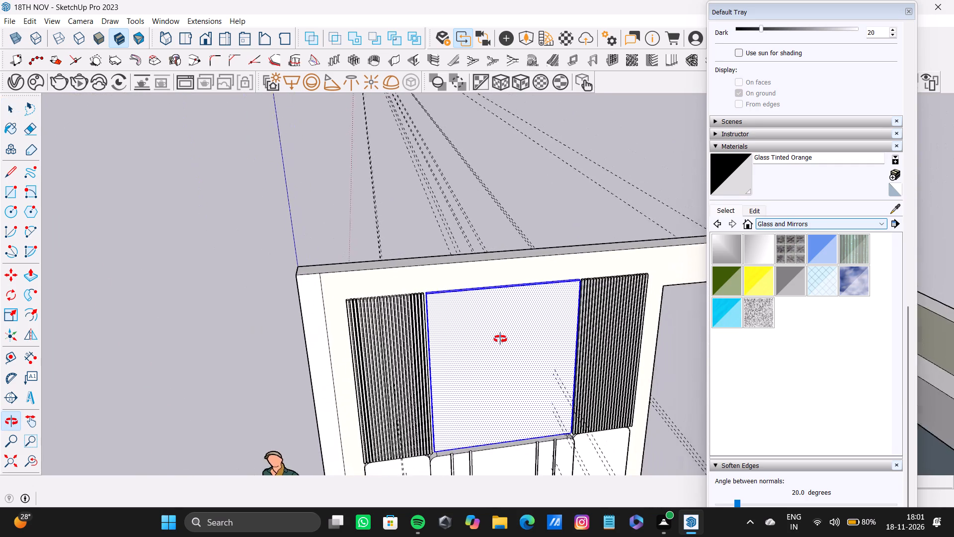
middle_click_drag(500, 339, 359, 349, "shift")
scroll(572, 320, "up", 20, "shift")
double_click(522, 298, "shift")
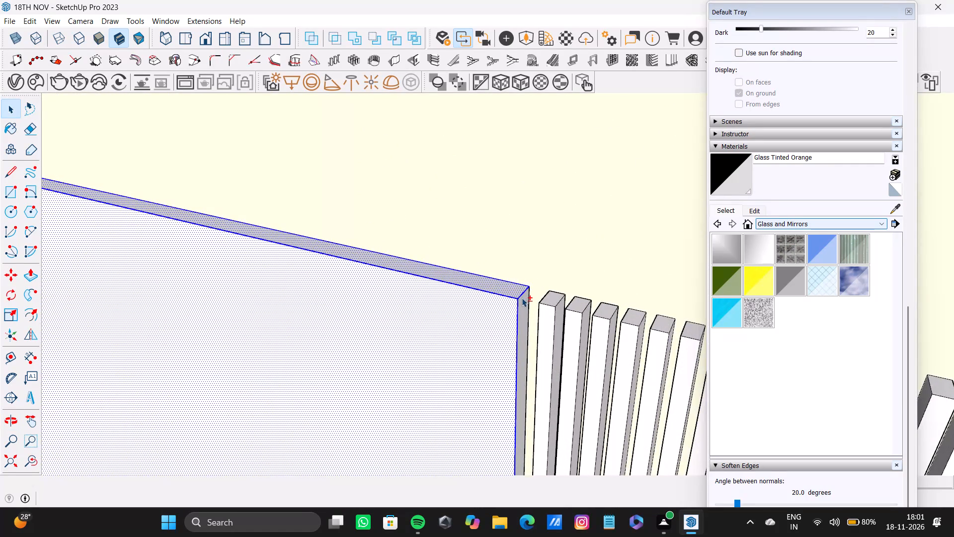
double_click(522, 300, "shift")
double_click(514, 289, "shift")
scroll(512, 313, "down", 7, "shift")
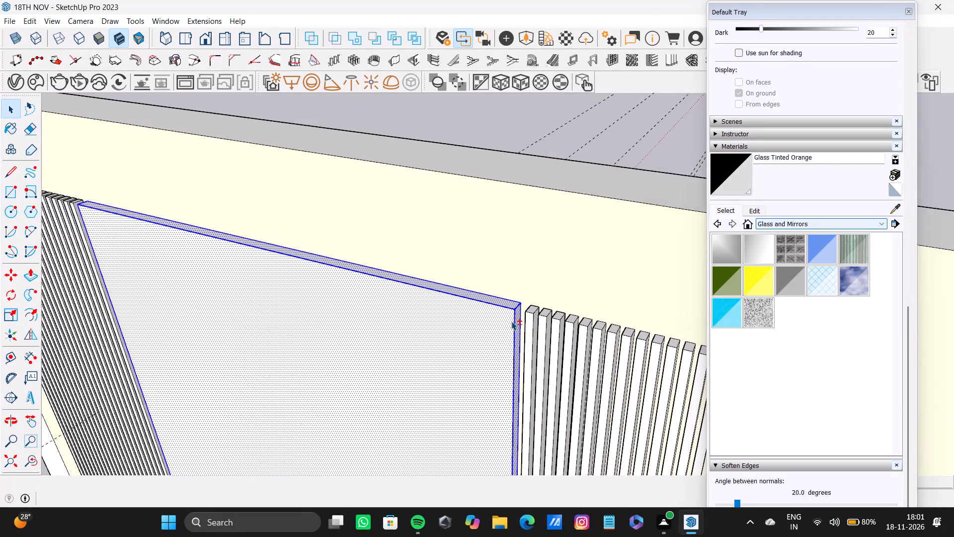
scroll(511, 321, "down", 4, "shift")
left_click(817, 222, "shift")
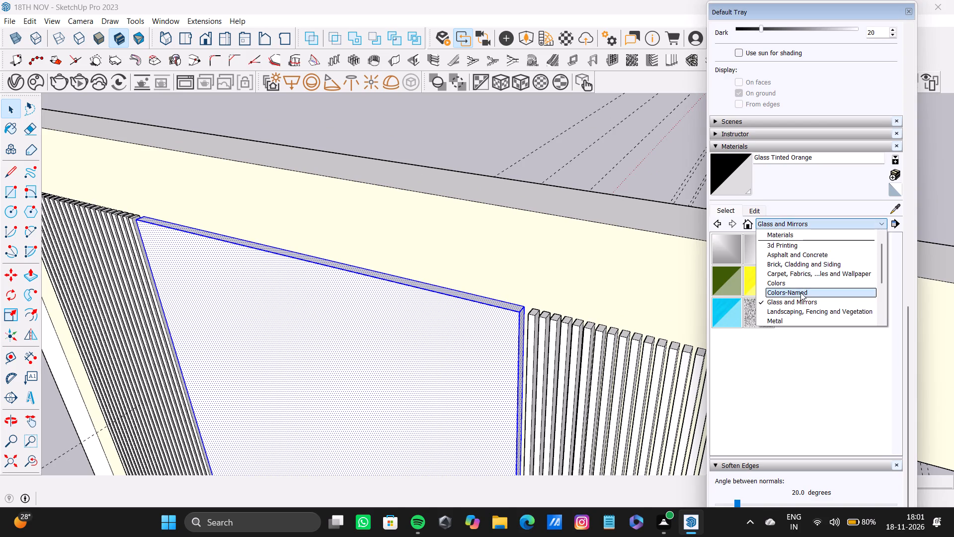
left_click(800, 292, "shift")
scroll(798, 338, "down", 6, "shift")
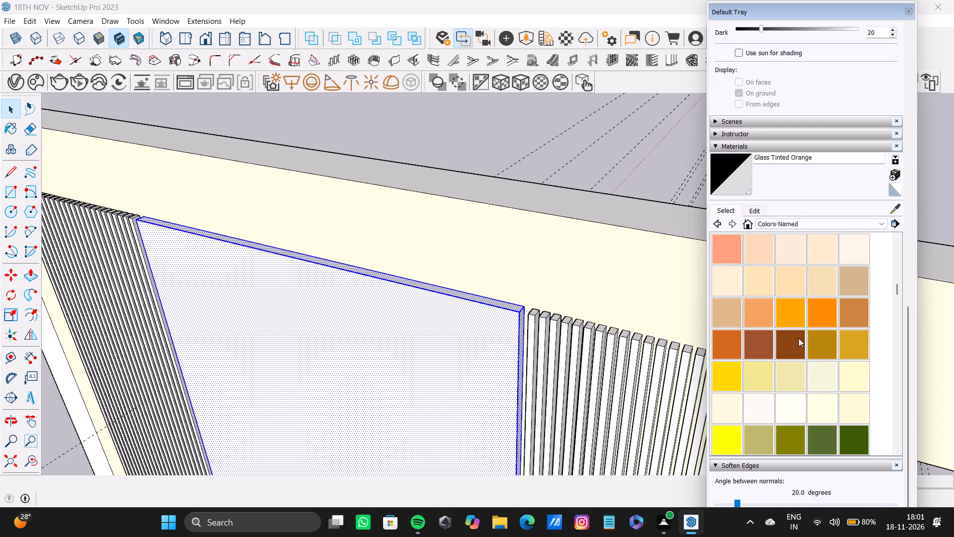
left_click(850, 276, "shift")
left_click(453, 337, "shift")
scroll(451, 345, "down", 10)
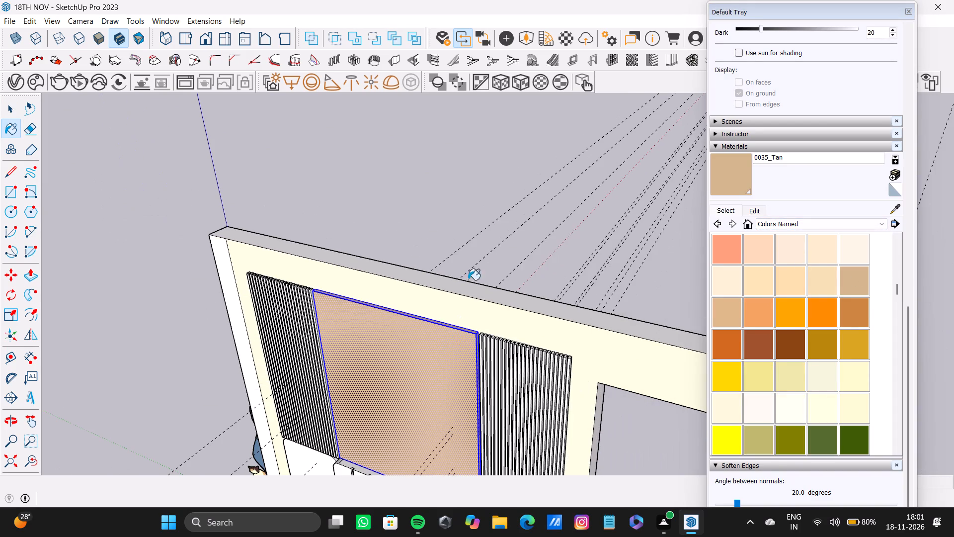
key("space")
left_click(483, 209)
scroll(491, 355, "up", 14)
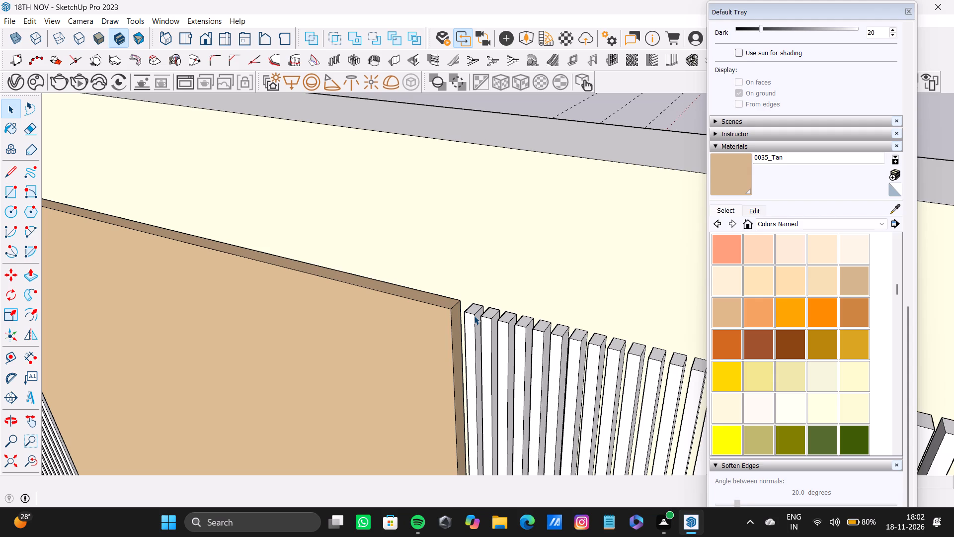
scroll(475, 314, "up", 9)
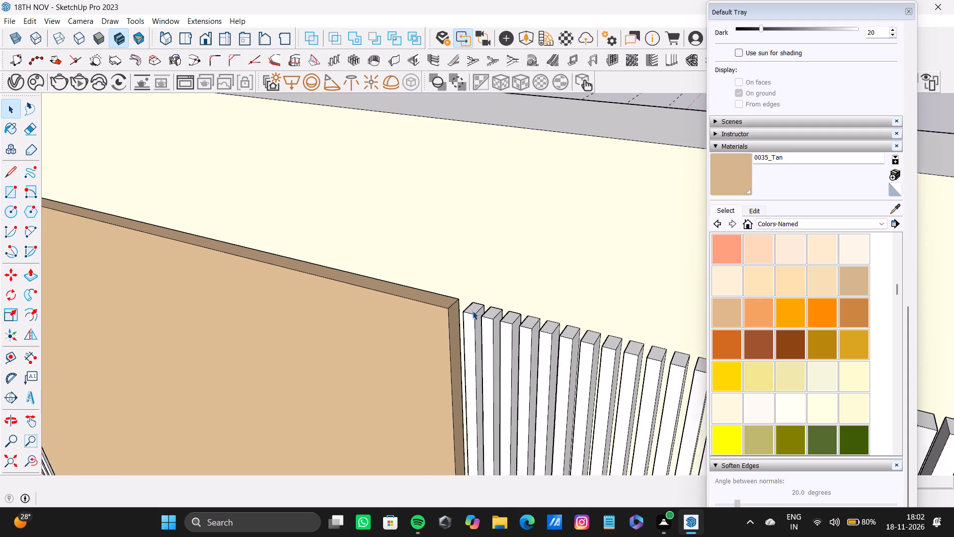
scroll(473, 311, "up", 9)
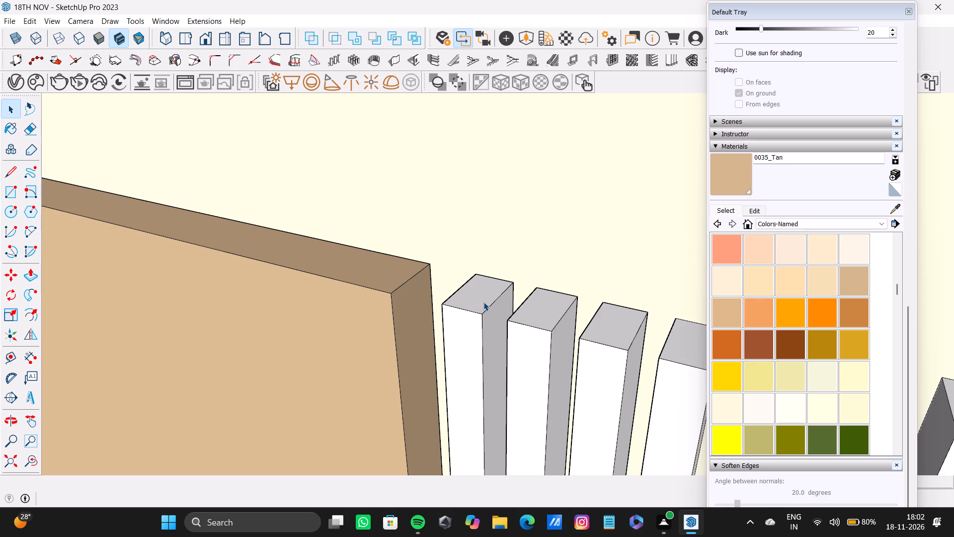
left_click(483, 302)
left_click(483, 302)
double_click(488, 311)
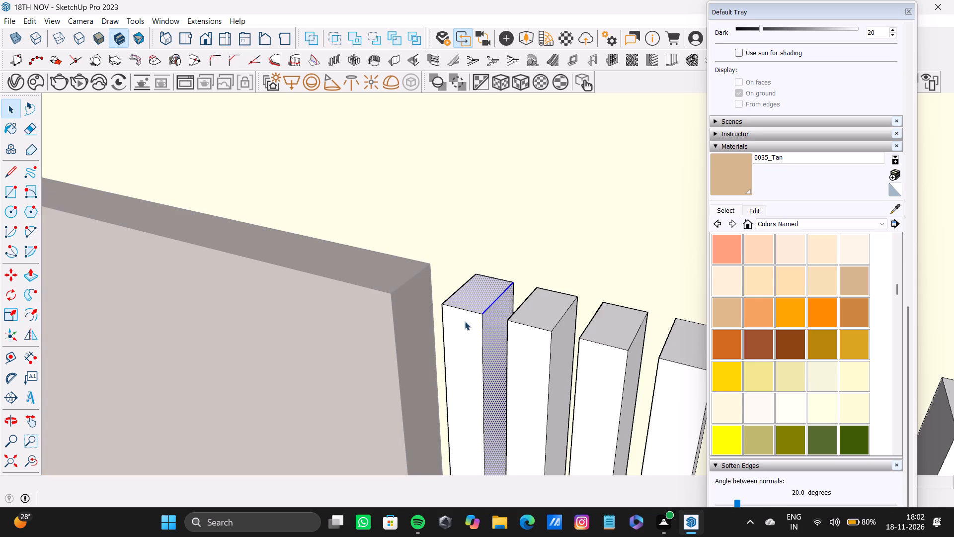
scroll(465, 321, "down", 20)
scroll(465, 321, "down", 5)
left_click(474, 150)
Select the top, front and side faces of the three slats nearest the tan central panel in the right-hand fluted panel.
scroll(469, 332, "up", 2)
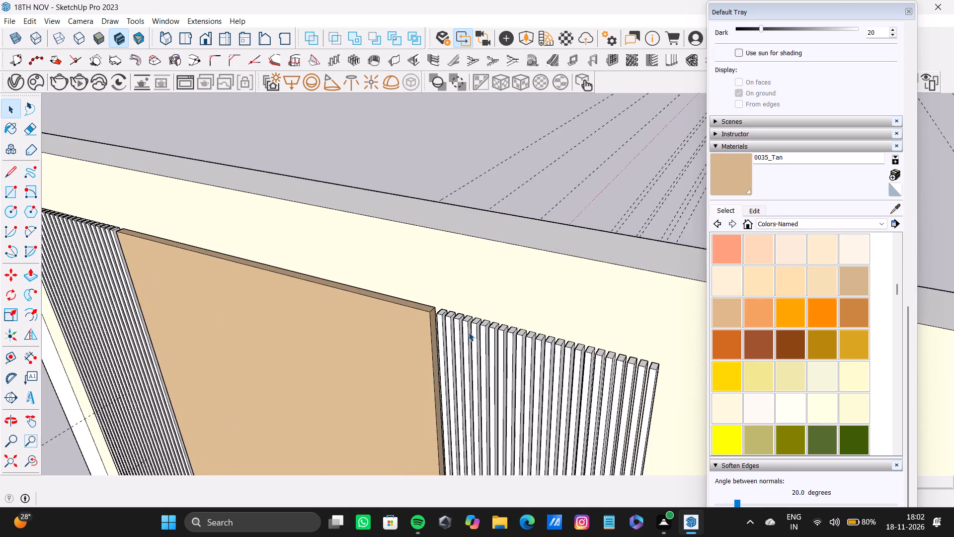
scroll(469, 332, "up", 17)
double_click(426, 292, "shift")
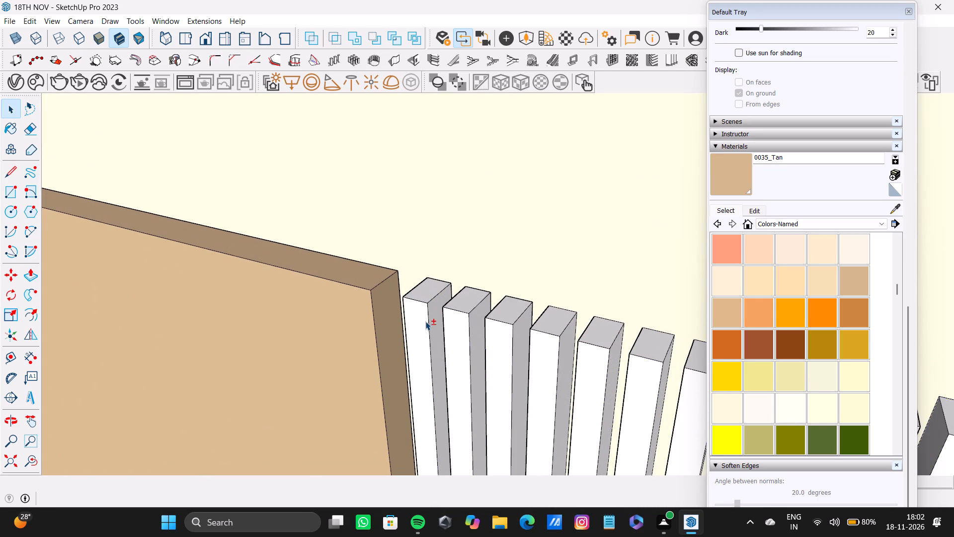
triple_click(425, 321, "shift")
double_click(468, 299, "shift")
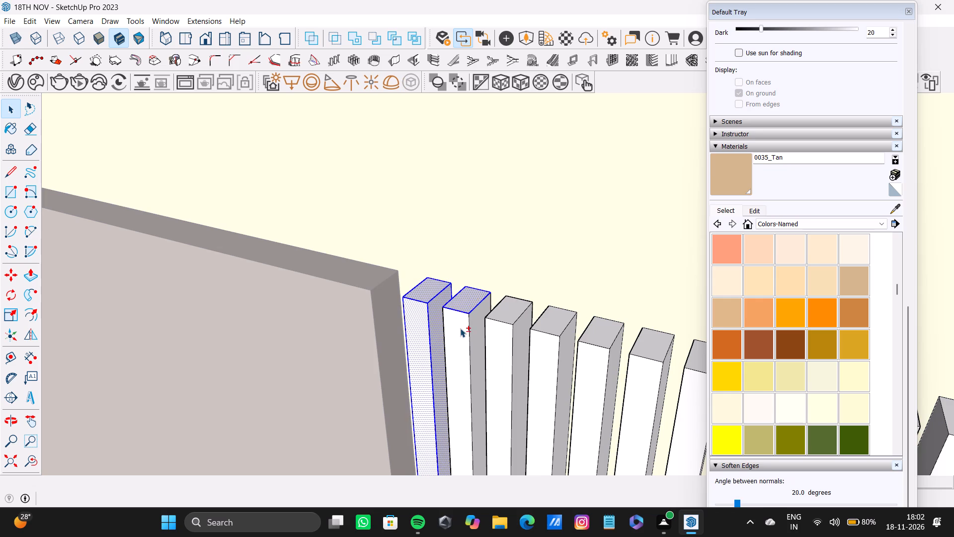
triple_click(460, 329, "shift")
double_click(495, 313, "shift")
double_click(505, 346, "shift")
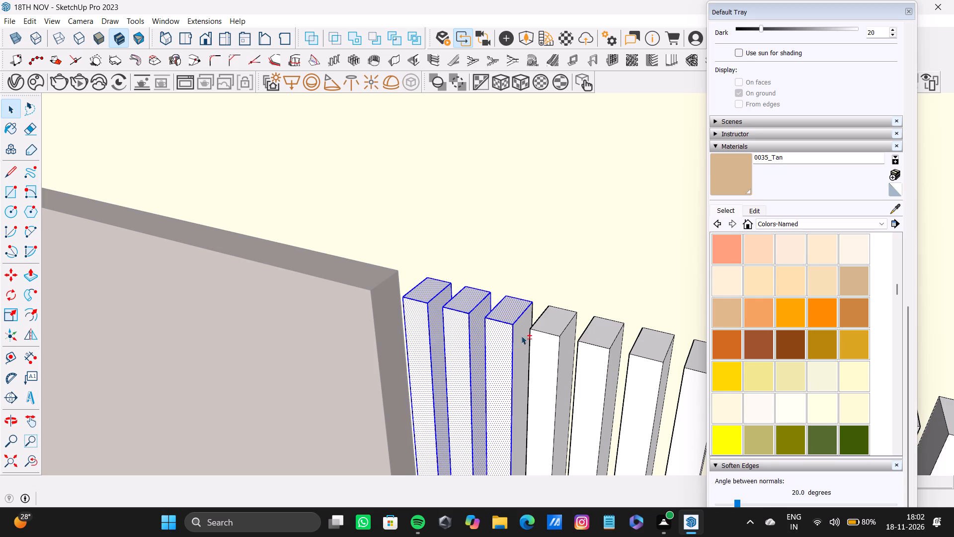
double_click(522, 330, "shift")
Add the top, front and side faces of the fourth, fifth and sixth slats from the central panel to the selection.
double_click(550, 324, "shift")
double_click(554, 348, "shift")
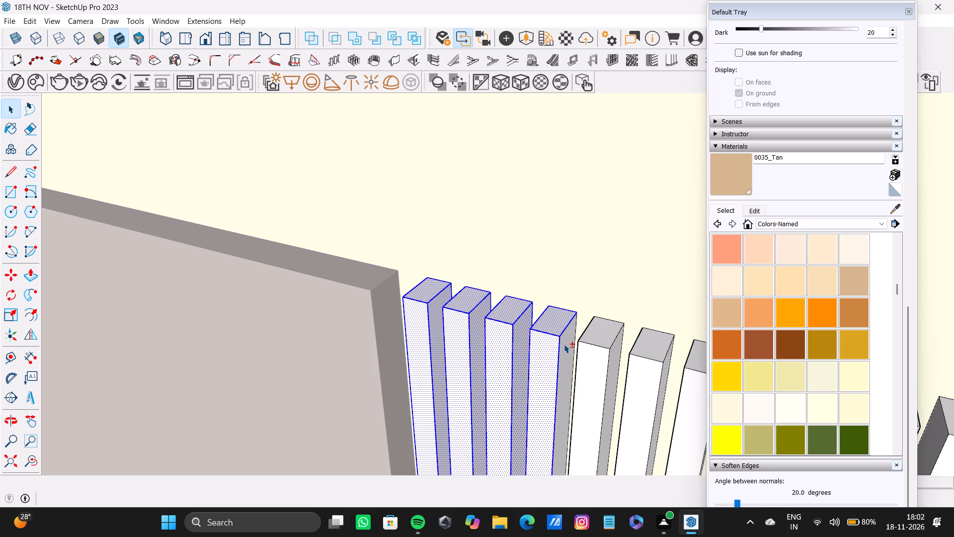
double_click(564, 344, "shift")
double_click(599, 339, "shift")
double_click(603, 370, "shift")
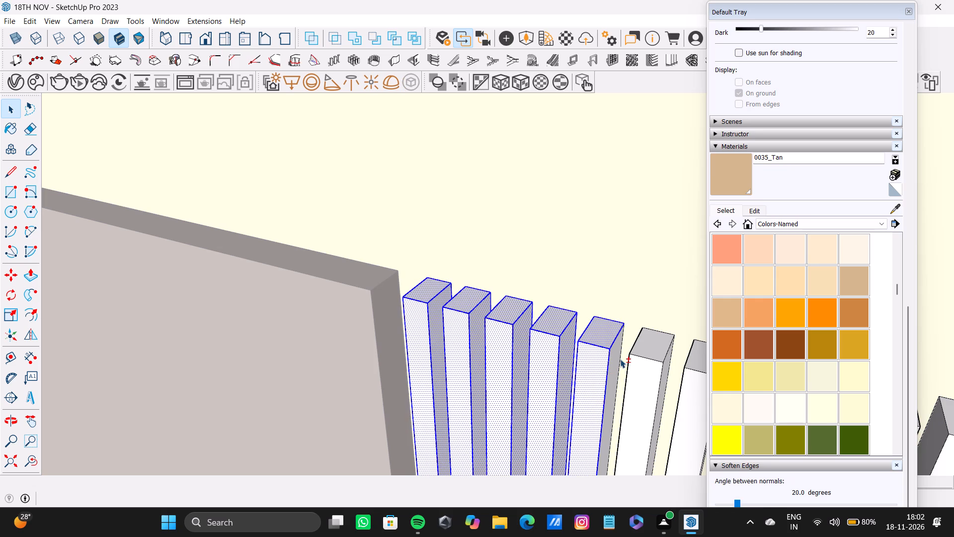
double_click(620, 361, "shift")
double_click(614, 370, "shift")
middle_click_drag(613, 372, 565, 368, "shift")
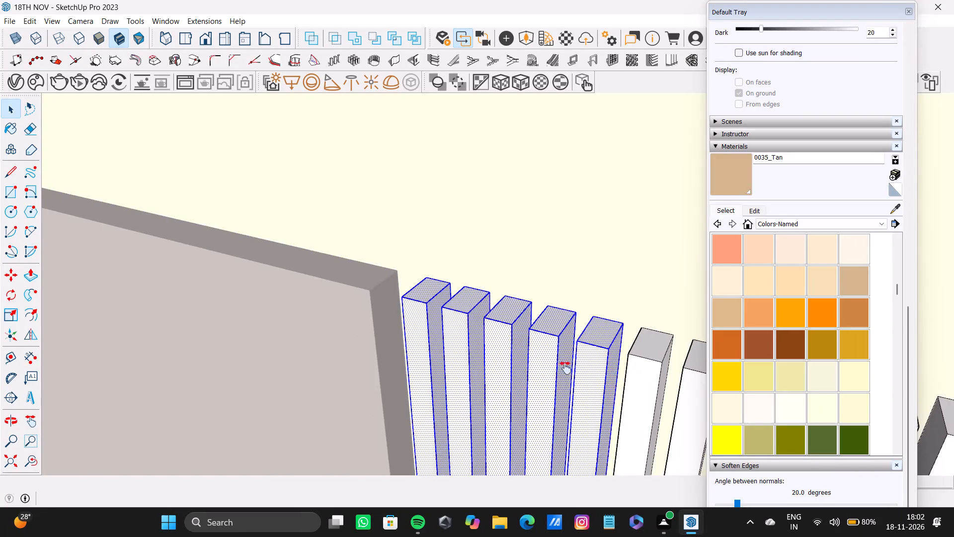
middle_click_drag(565, 368, 453, 330, "shift")
double_click(476, 307, "shift")
double_click(481, 331, "shift")
double_click(493, 319, "shift")
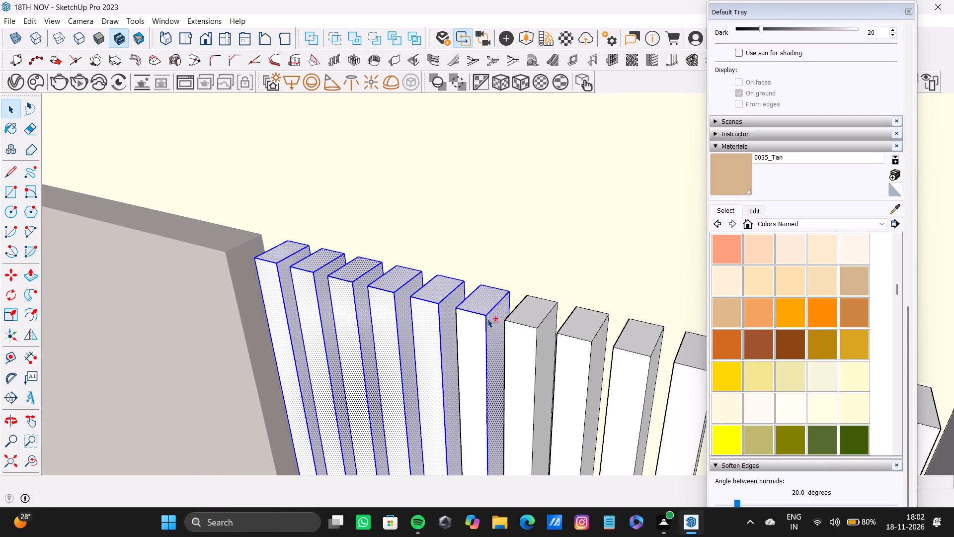
double_click(477, 324, "shift")
Add the top, front and side faces of the seventh, eighth and ninth slats to the selection.
double_click(527, 311, "shift")
double_click(527, 356, "shift")
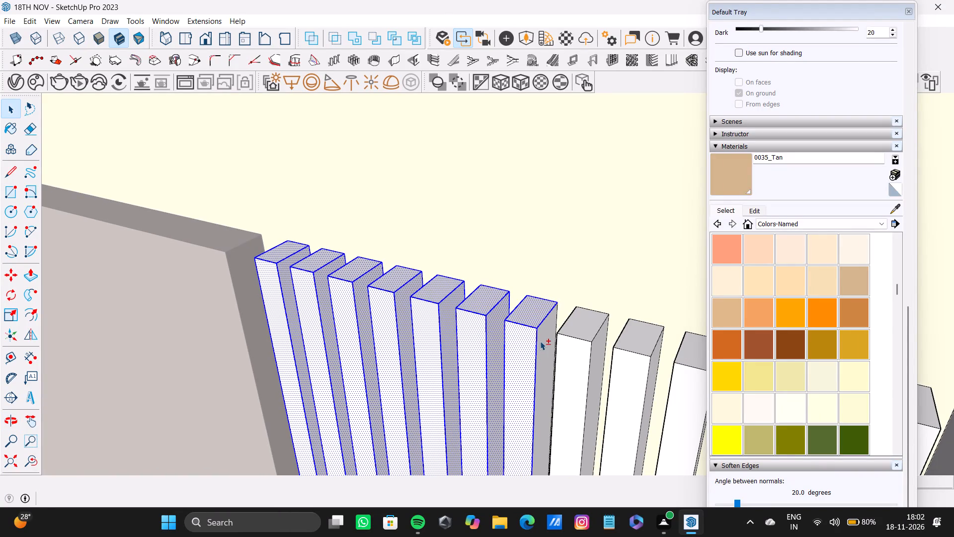
double_click(541, 341, "shift")
double_click(591, 324, "shift")
double_click(577, 372, "shift")
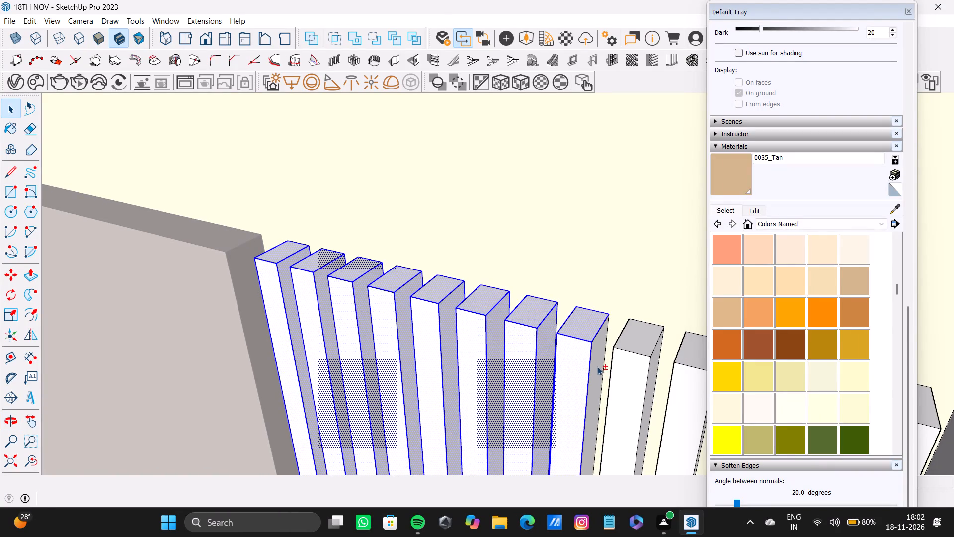
double_click(596, 368, "shift")
scroll(594, 369, "up", 1, "shift")
middle_click_drag(594, 369, 430, 305, "shift")
double_click(481, 269, "shift")
double_click(486, 295, "shift")
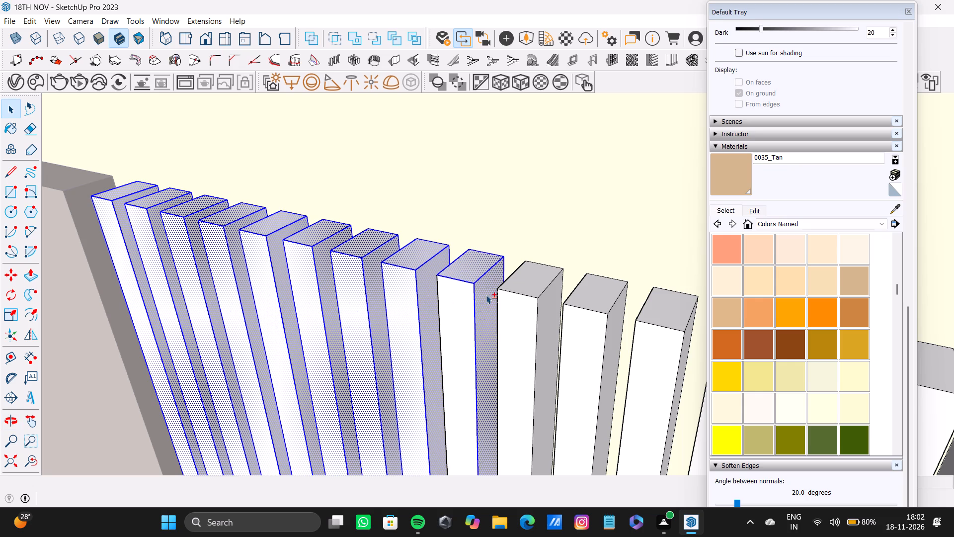
double_click(459, 311, "shift")
Add the top, front and side faces of the tenth, eleventh and twelfth slats to the selection.
double_click(530, 284, "shift")
left_click(536, 305, "shift")
double_click(544, 309, "shift")
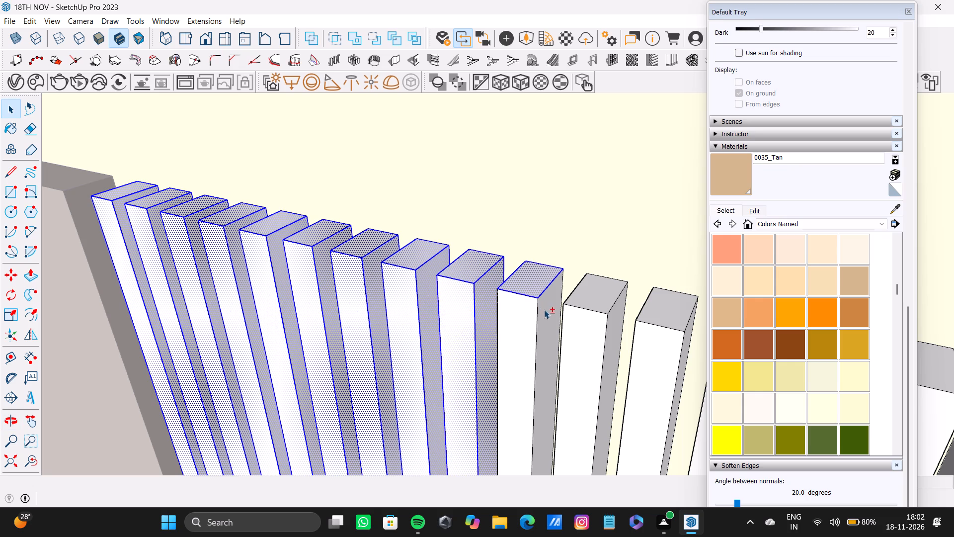
double_click(520, 312, "shift")
double_click(585, 291, "shift")
double_click(593, 339, "shift")
middle_click_drag(595, 342, 495, 345, "shift")
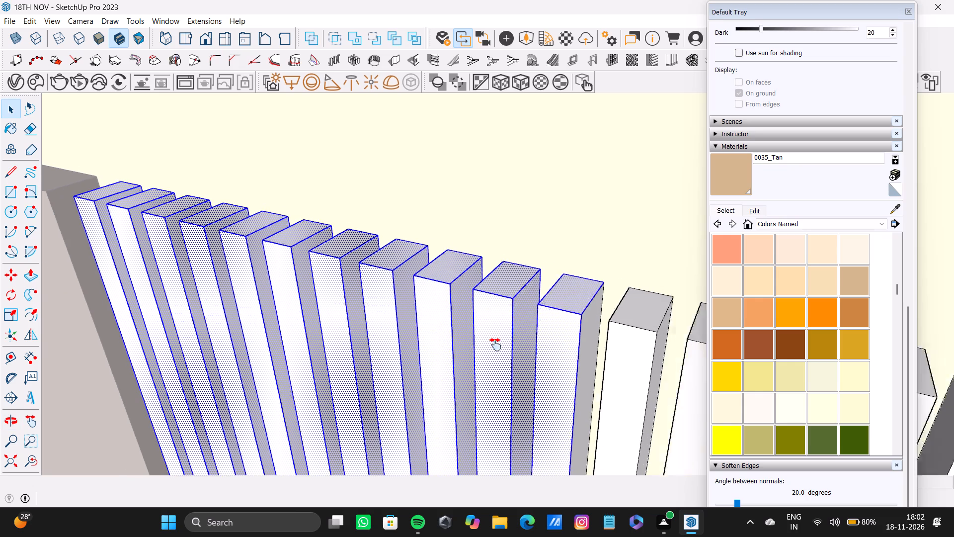
middle_click_drag(495, 345, 486, 345, "shift")
double_click(509, 321, "shift")
double_click(566, 311, "shift")
double_click(563, 361, "shift")
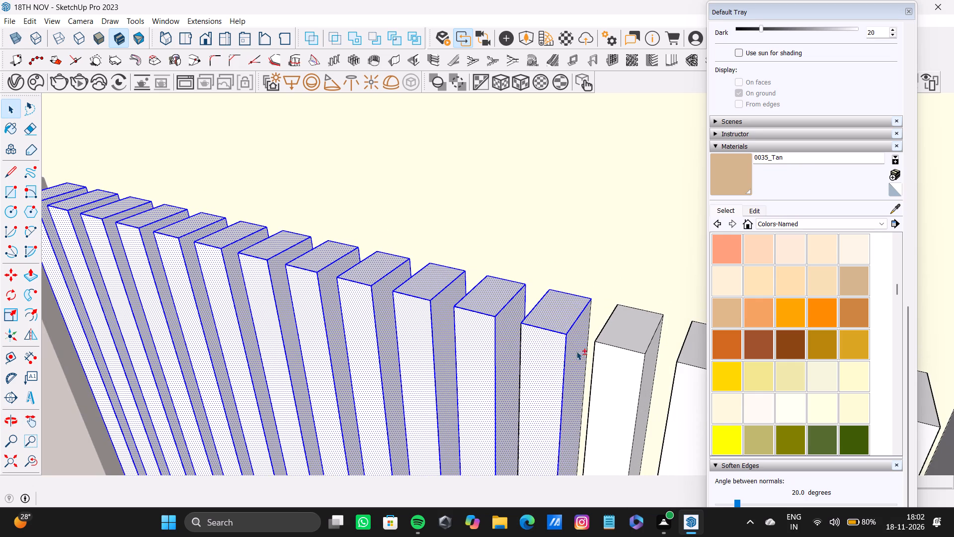
Add the top, front and side faces of the thirteenth and fourteenth slats to the selection.
double_click(636, 342, "shift")
double_click(622, 371, "shift")
middle_click_drag(622, 368, 486, 329, "shift")
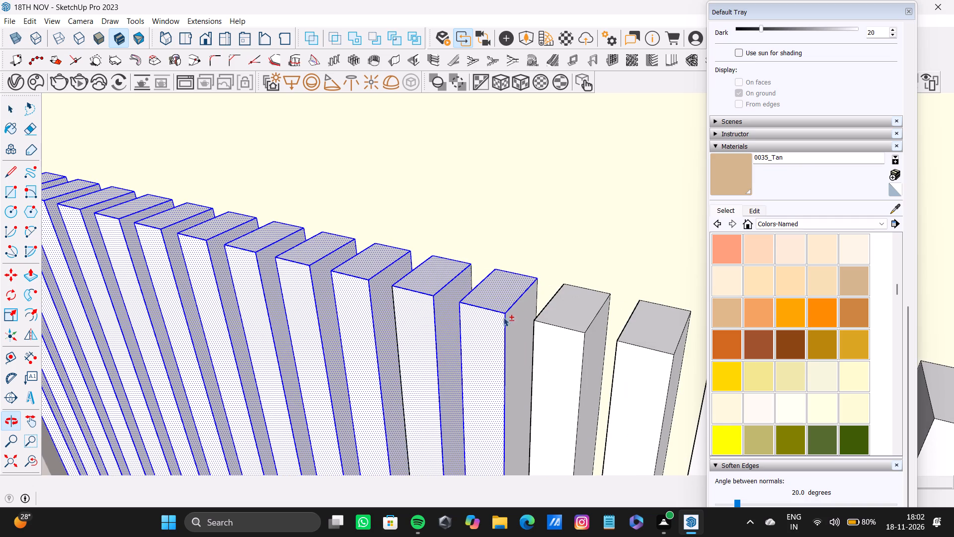
double_click(514, 312, "shift")
double_click(556, 310, "shift")
left_click(562, 338, "shift")
left_click_drag(562, 338, 566, 333, "shift")
double_click(593, 323, "shift")
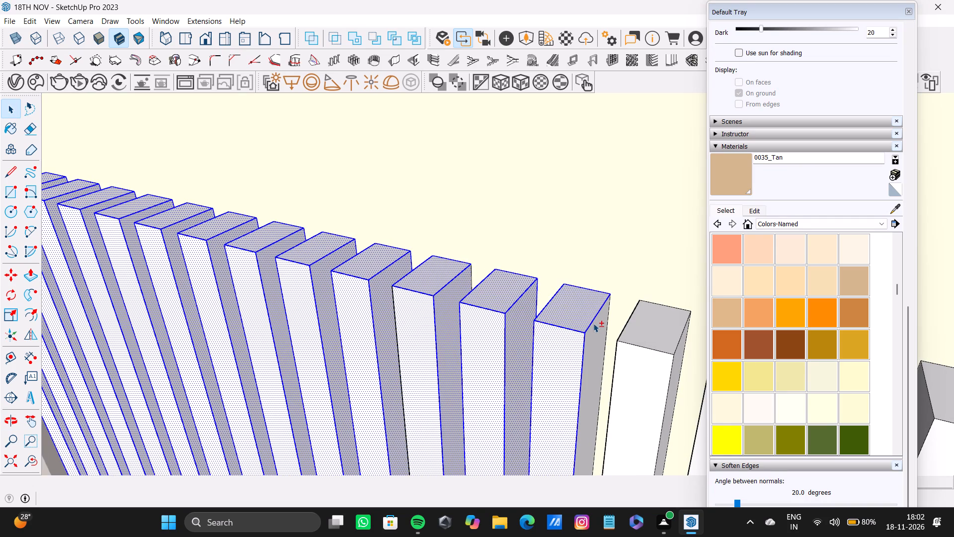
double_click(594, 333, "shift")
double_click(581, 321, "shift")
Add the top, front and side faces of the fifteenth and sixteenth slats to the selection.
double_click(655, 341, "shift")
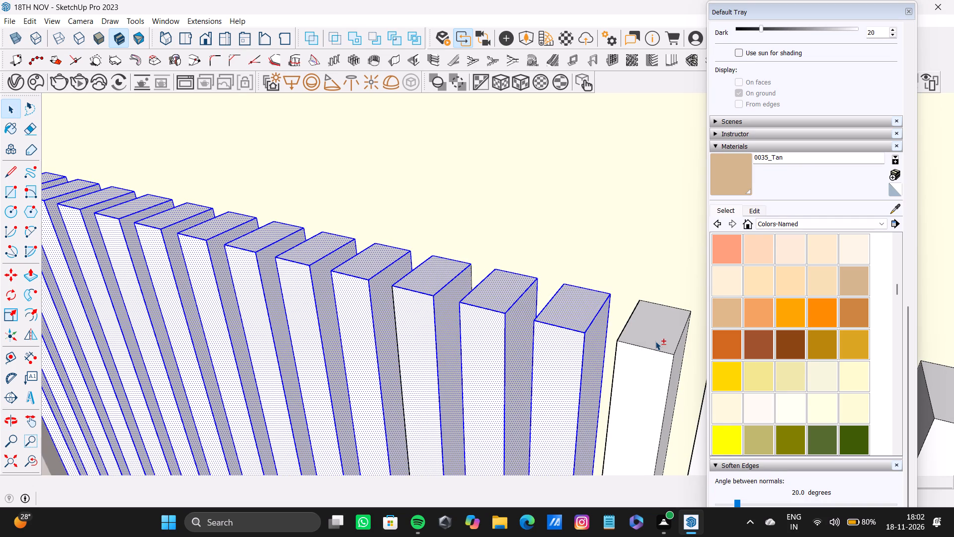
double_click(651, 382, "shift")
middle_click_drag(646, 382, 426, 335, "shift")
double_click(459, 309, "shift")
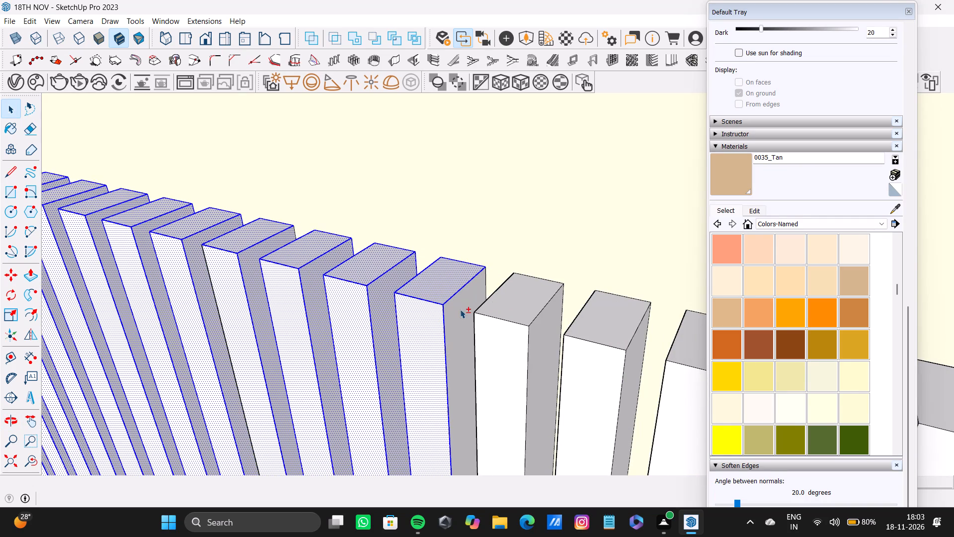
double_click(499, 293, "shift")
double_click(518, 339, "shift")
double_click(536, 329, "shift")
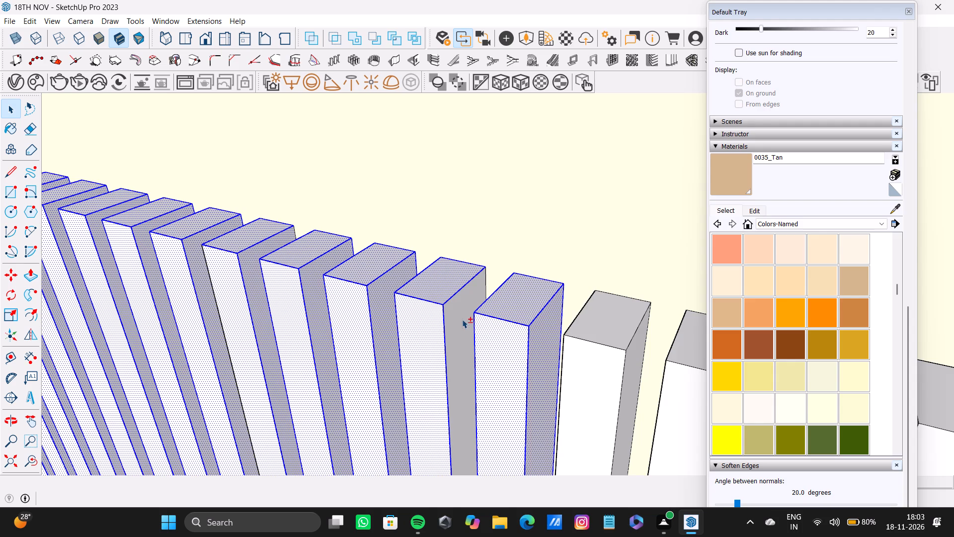
double_click(462, 319, "shift")
Add the top, front and side faces of the seventeenth and eighteenth slats to the selection.
double_click(590, 319, "shift")
double_click(600, 378, "shift")
middle_click_drag(598, 376, 484, 346, "shift")
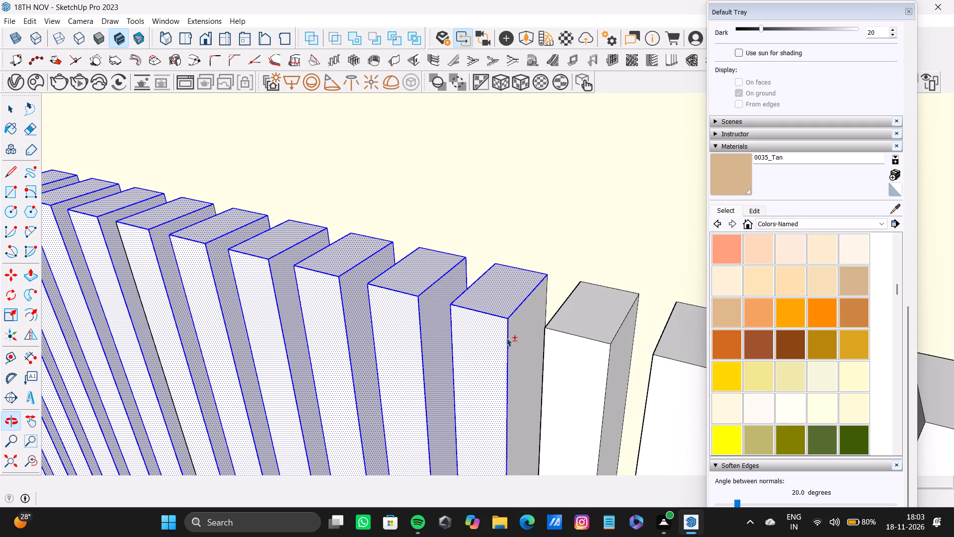
double_click(534, 332, "shift")
double_click(588, 327, "shift")
double_click(588, 373, "shift")
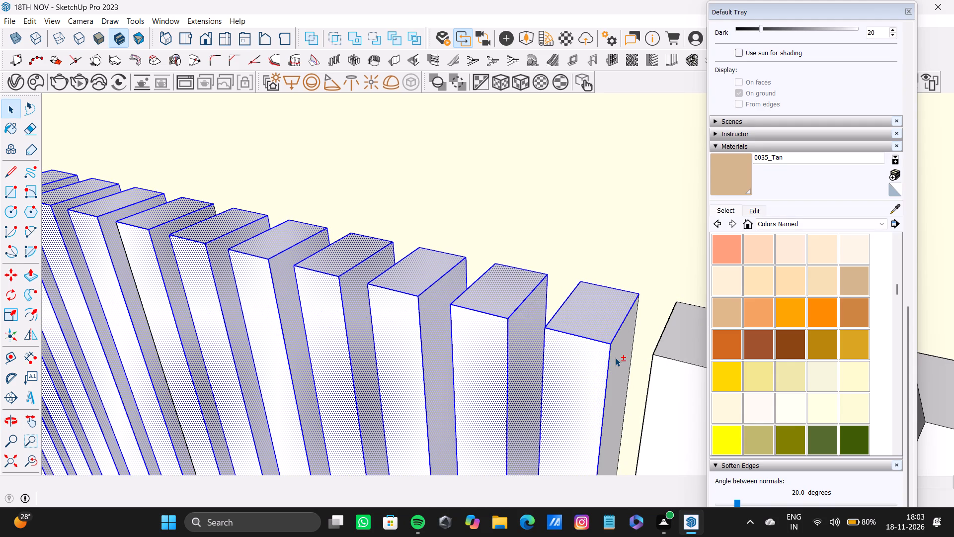
double_click(616, 357, "shift")
Add the top, front and side faces of the nineteenth and twentieth slats to the selection.
middle_click_drag(616, 357, 322, 272, "shift")
double_click(412, 254, "shift")
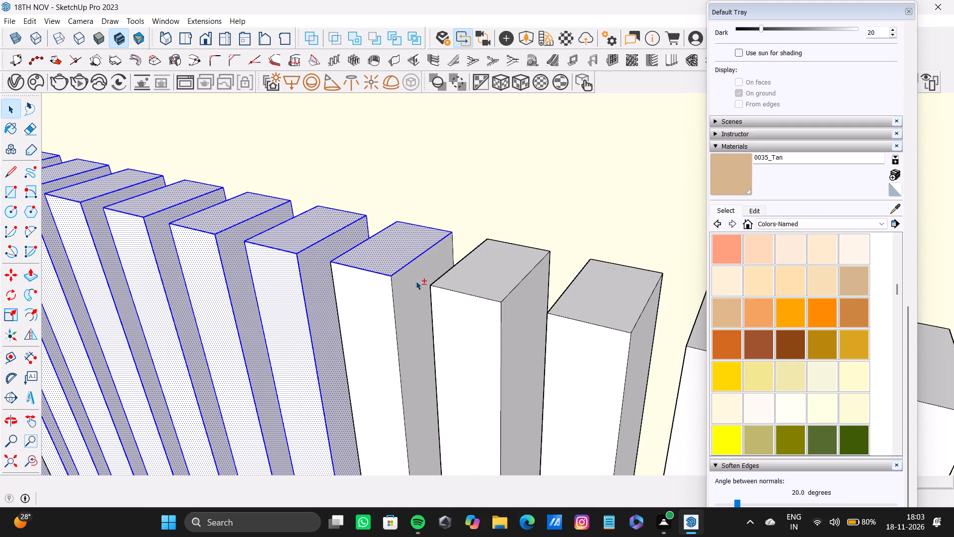
double_click(417, 288, "shift")
double_click(362, 299, "shift")
double_click(460, 280, "shift")
double_click(467, 337, "shift")
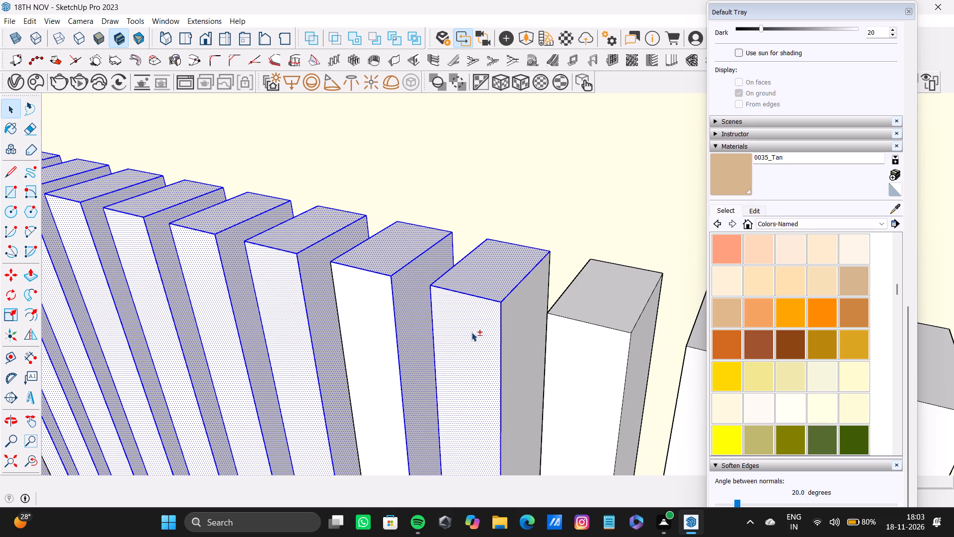
double_click(521, 318, "shift")
double_click(357, 305, "shift")
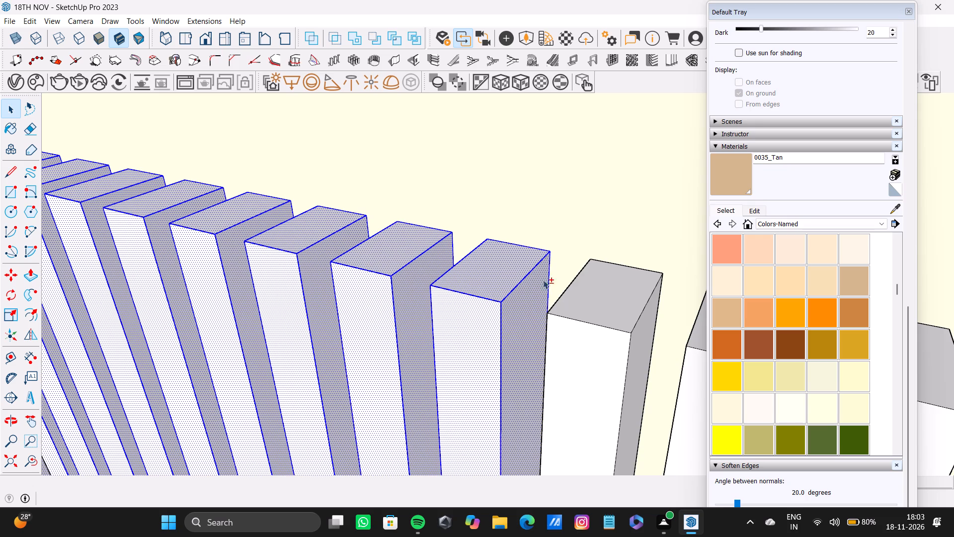
Add the top, front and side faces of the last three slats at the fluted panel's outer end to the selection.
double_click(595, 290, "shift")
double_click(590, 354, "shift")
middle_click_drag(591, 355, 402, 311, "shift")
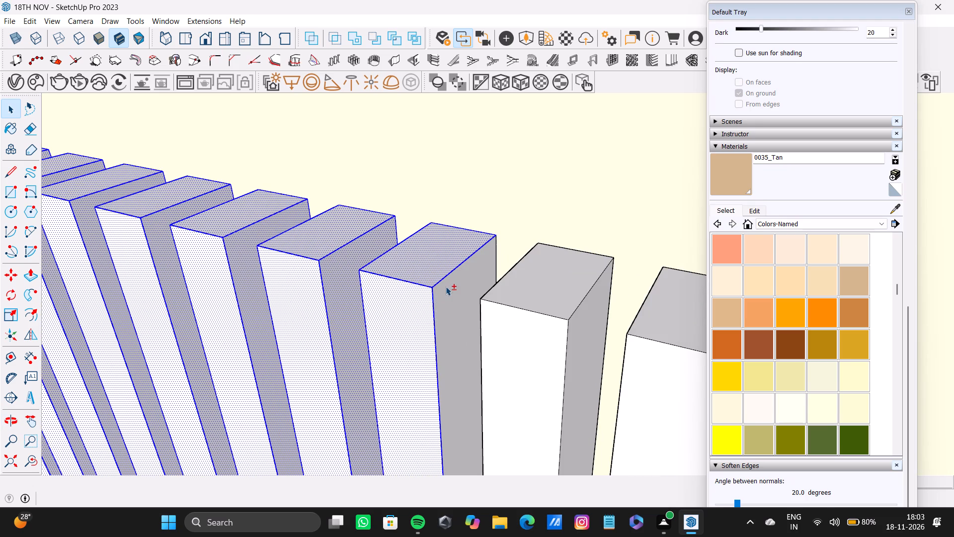
double_click(446, 286, "shift")
double_click(521, 291, "shift")
left_click(529, 341, "shift")
left_click(540, 337, "shift")
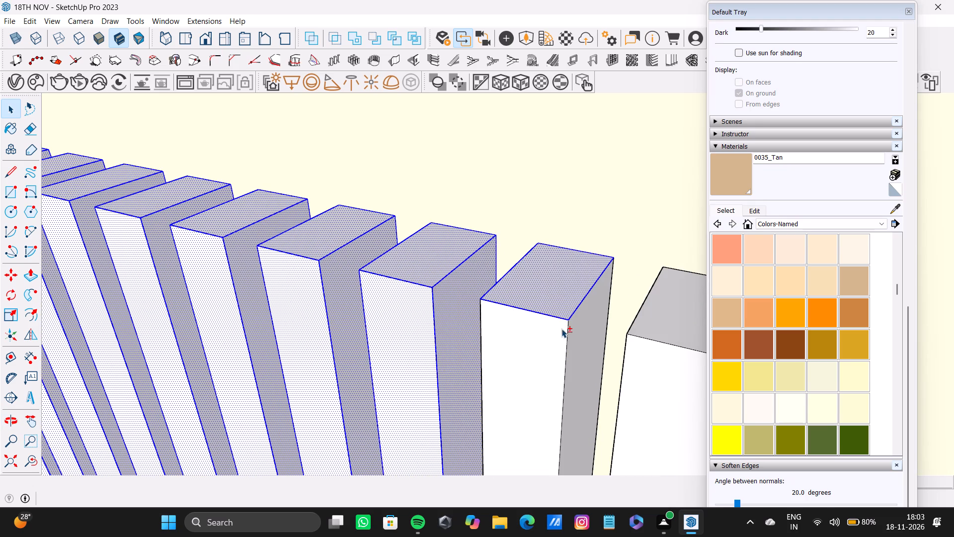
double_click(545, 338, "shift")
double_click(586, 320, "shift")
middle_click_drag(552, 318, 416, 298, "shift")
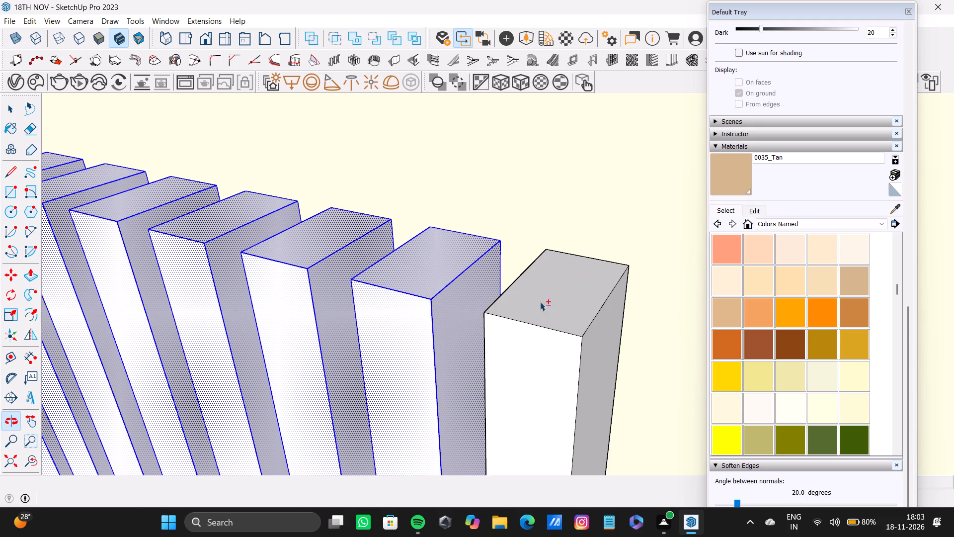
double_click(551, 302, "shift")
double_click(544, 347, "shift")
double_click(597, 341, "shift")
double_click(560, 345, "shift")
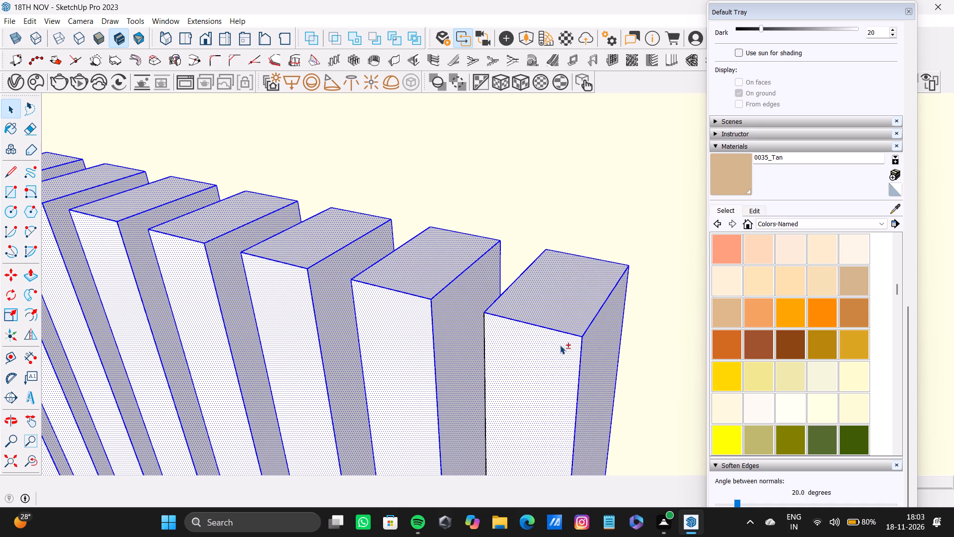
Add the opposite side faces of the outer slats to the selection, working slat by slat from the fluted panel's outer end.
middle_click_drag(326, 311, 537, 311)
double_click(508, 304, "shift")
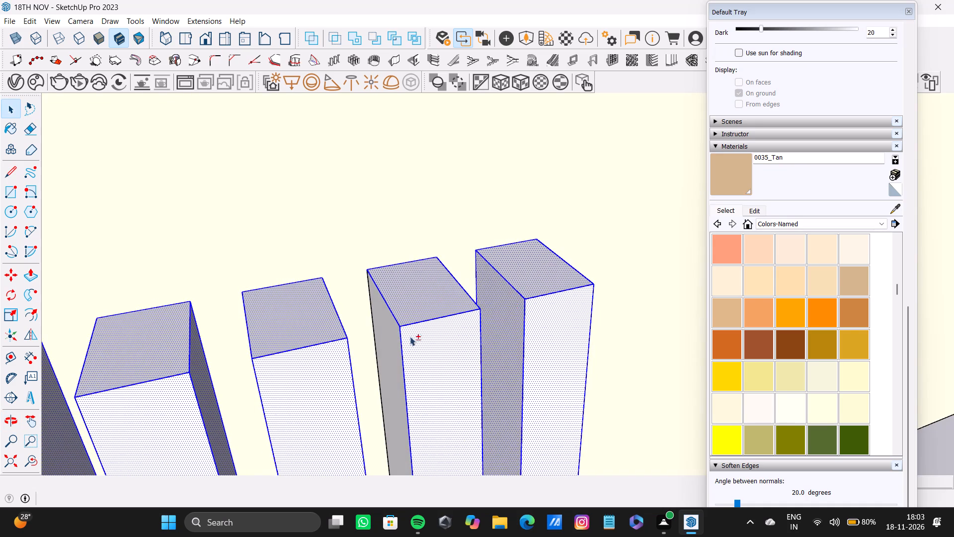
middle_click_drag(409, 337, 598, 324, "shift")
double_click(562, 325, "shift")
double_click(442, 364, "shift")
middle_click_drag(440, 364, 634, 300, "shift")
double_click(538, 334, "shift")
middle_click_drag(422, 344, 525, 304, "shift")
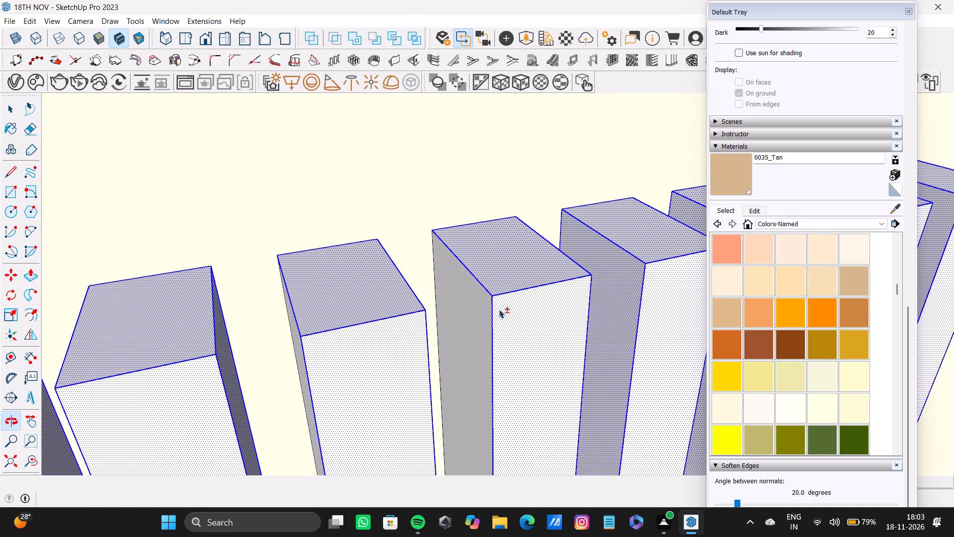
double_click(481, 309, "shift")
middle_click_drag(355, 337, 511, 294, "shift")
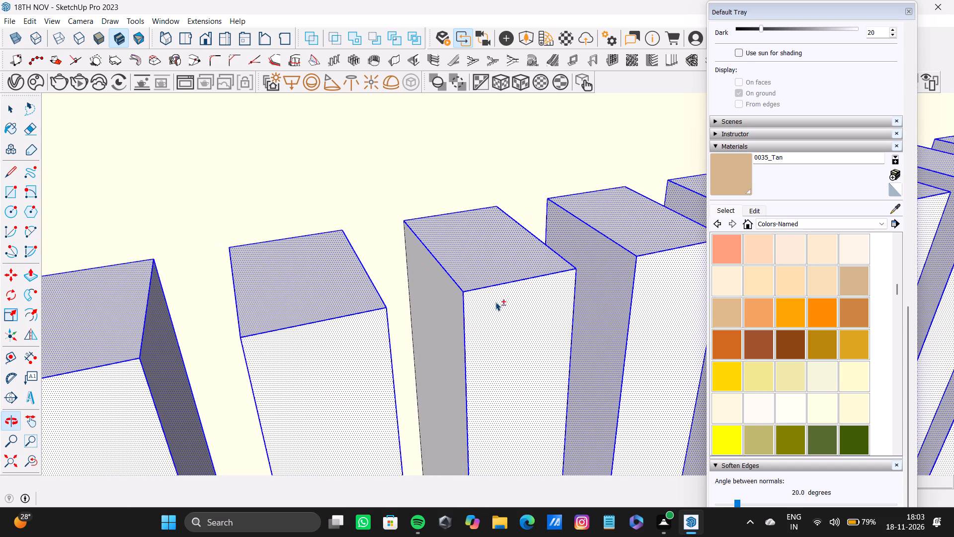
double_click(452, 314, "shift")
Add the remaining opposite side faces of the next slats to the selection, working slat by slat towards the central panel.
middle_click_drag(419, 314, 721, 260, "shift")
double_click(660, 266, "shift")
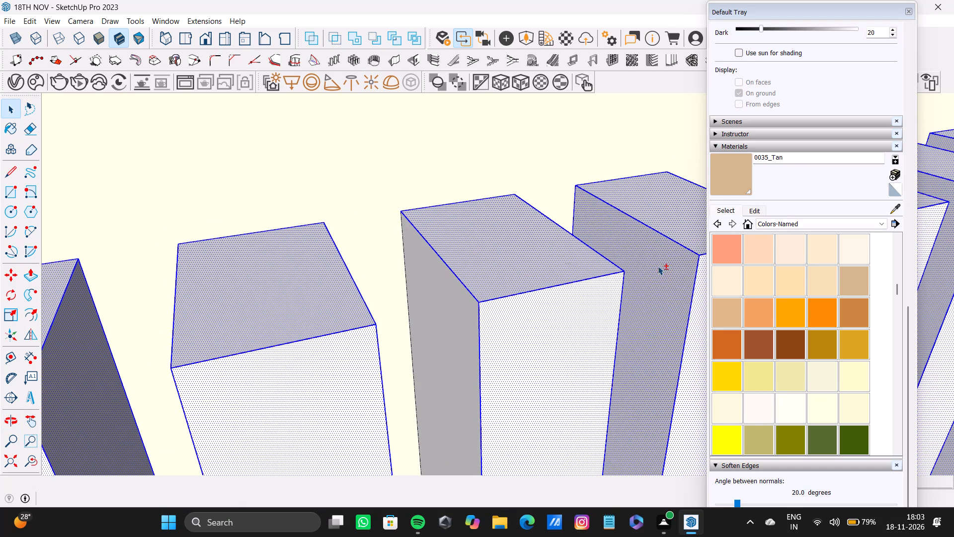
double_click(446, 300, "shift")
middle_click_drag(447, 297, 538, 260, "shift")
double_click(538, 260, "shift")
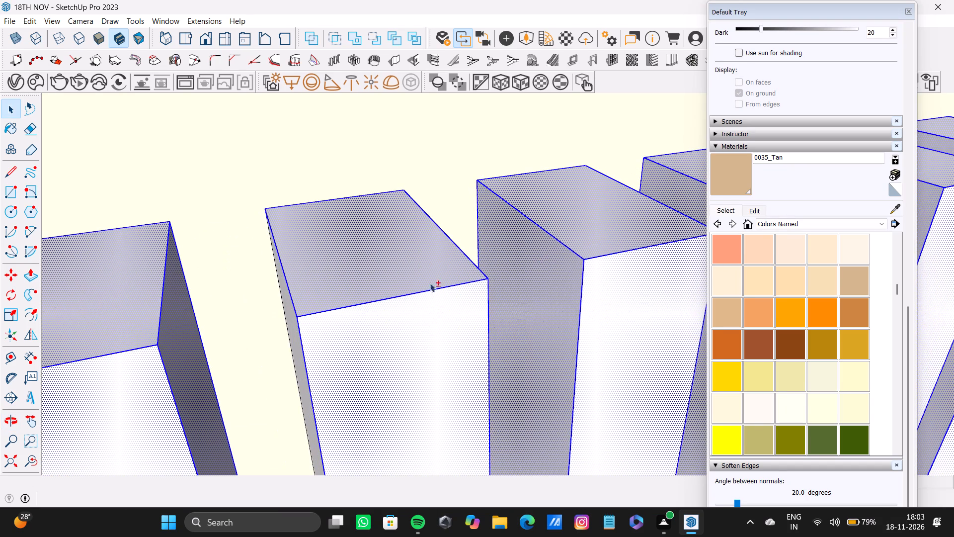
middle_click_drag(369, 300, 595, 283, "shift")
double_click(502, 319, "shift")
middle_click_drag(500, 318, 721, 247, "shift")
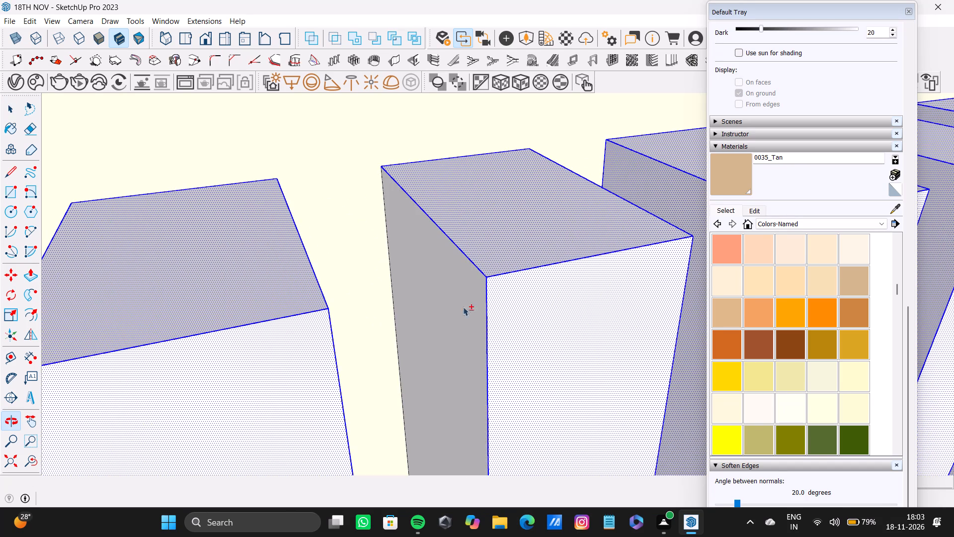
double_click(443, 310, "shift")
middle_click_drag(431, 310, 569, 262, "shift")
double_click(563, 260, "shift")
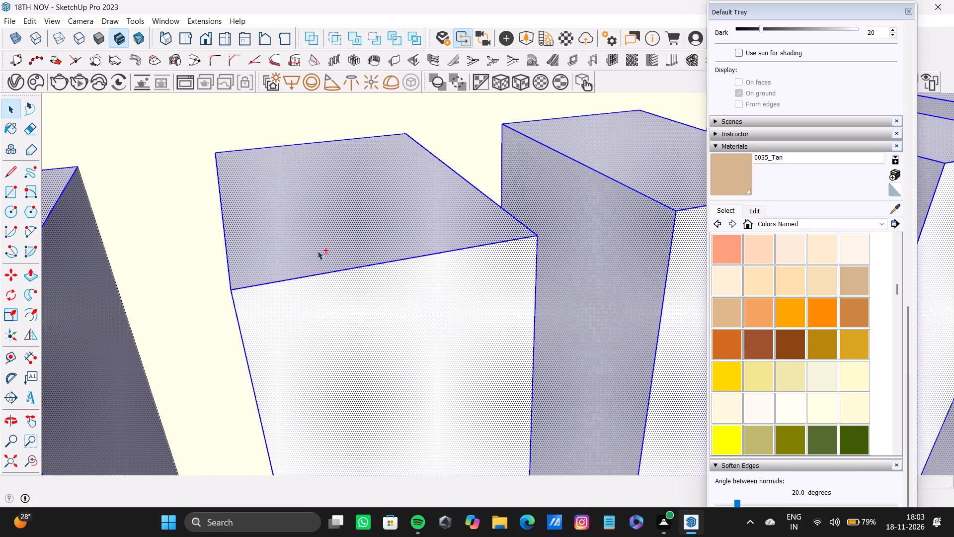
middle_click_drag(308, 258, 510, 207, "shift")
double_click(402, 246, "shift")
Continue adding the opposite side faces of the following slats to the selection, moving further towards the central panel.
middle_click_drag(389, 256, 654, 168, "shift")
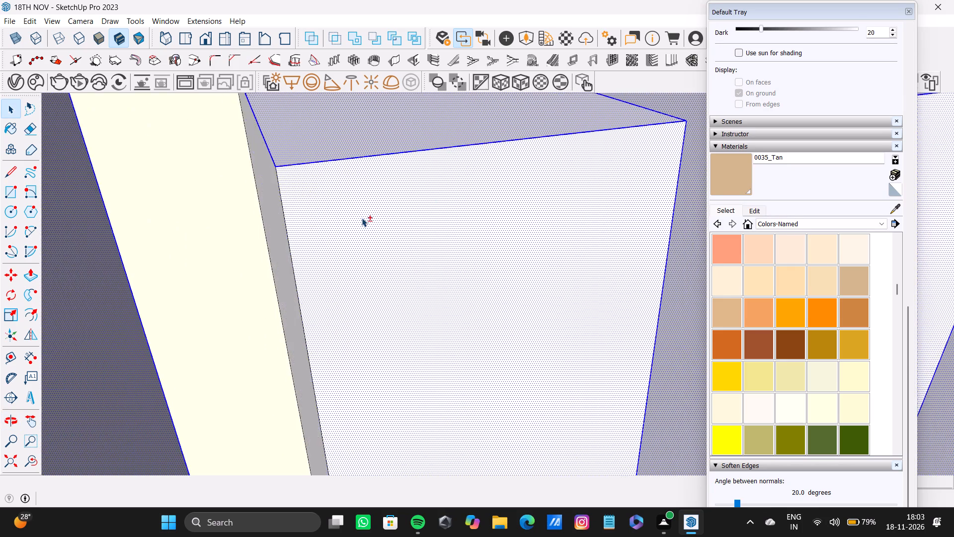
scroll(362, 220, "down", 12, "shift")
double_click(323, 239, "shift")
middle_click_drag(326, 247, 659, 201, "shift")
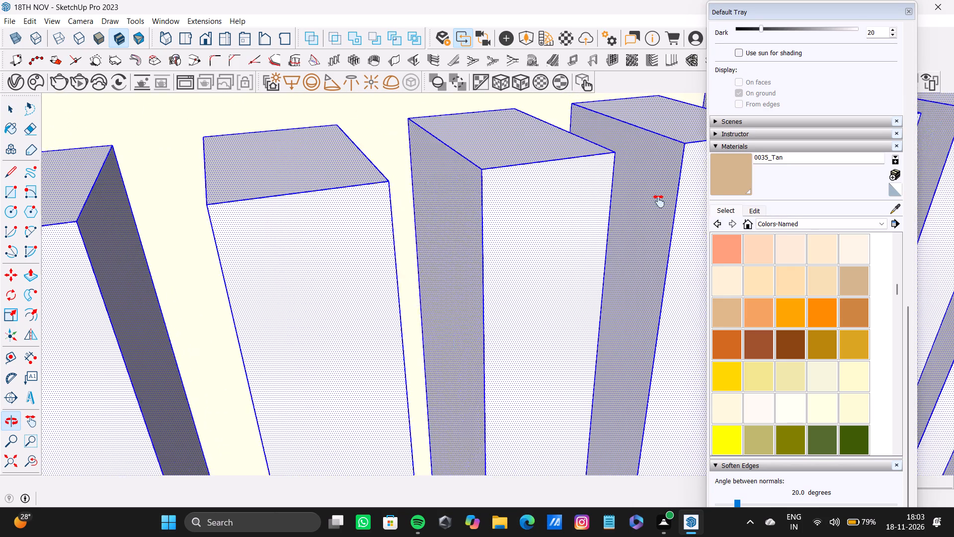
middle_click_drag(659, 201, 658, 201, "shift")
double_click(475, 206, "shift")
middle_click_drag(472, 222, 678, 167, "shift")
double_click(471, 204, "shift")
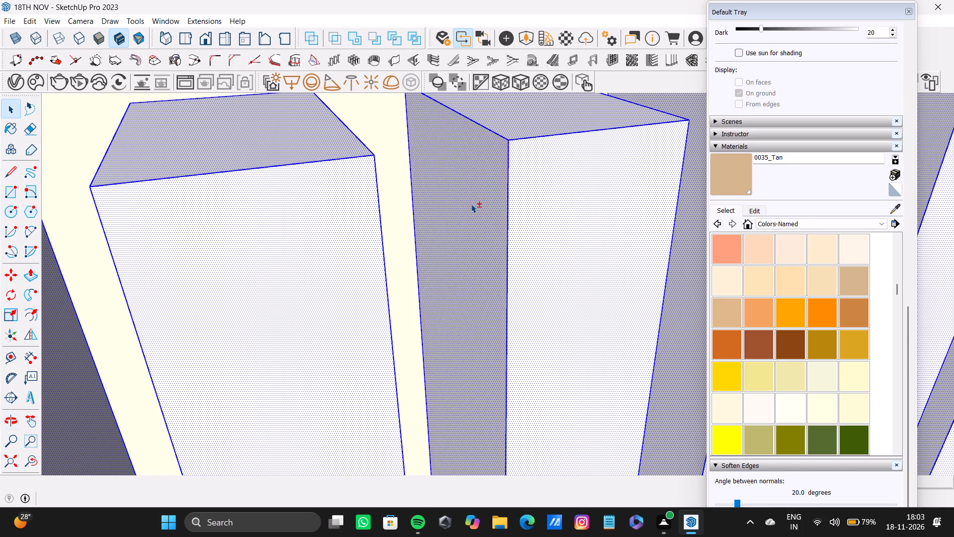
middle_click_drag(471, 204, 726, 182, "shift")
double_click(466, 212, "shift")
scroll(459, 217, "down", 13, "shift")
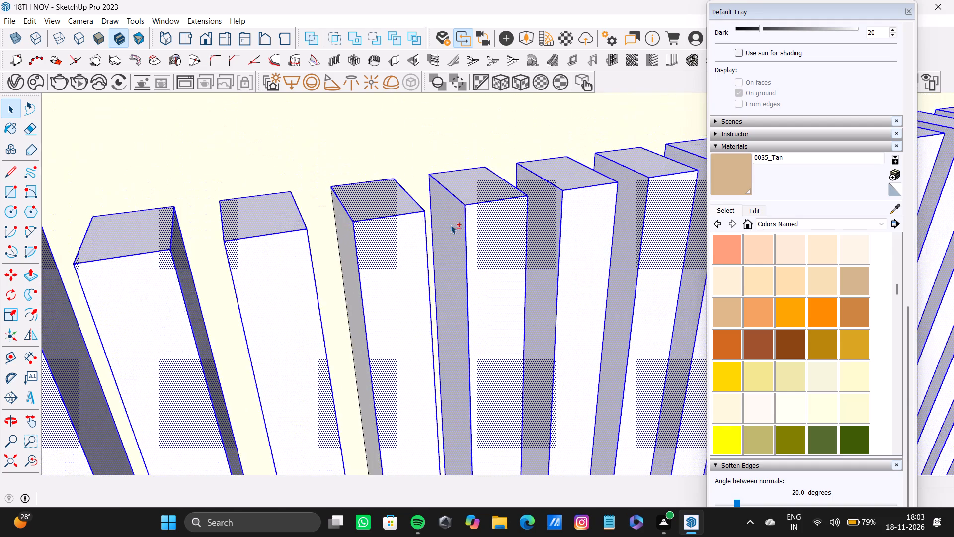
middle_click_drag(451, 225, 540, 183, "shift")
scroll(435, 212, "up", 3, "shift")
double_click(441, 207, "shift")
Add the side faces of the last slats beside the central panel to the selection, including the ones missed between selected slats.
middle_click_drag(435, 211, 613, 173, "shift")
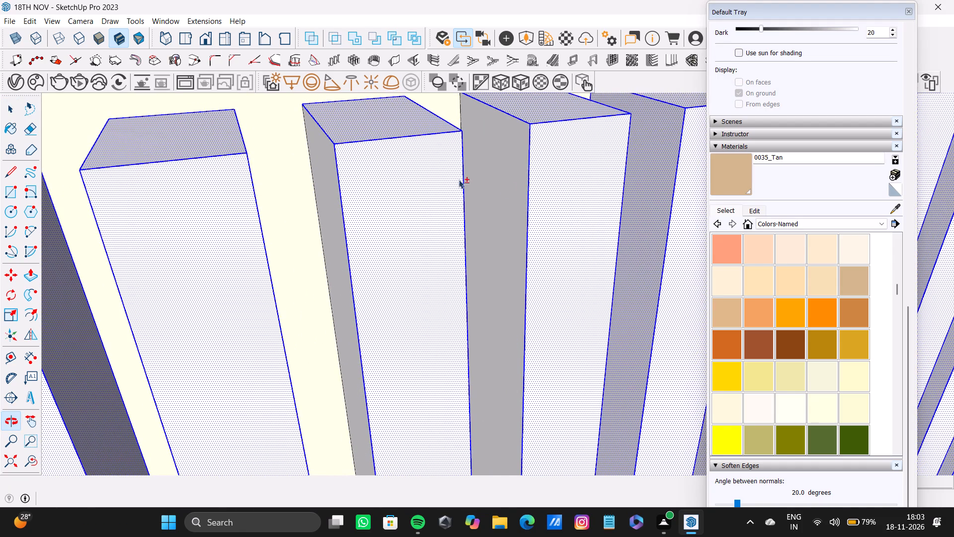
double_click(507, 187, "shift")
double_click(336, 191, "shift")
middle_click_drag(334, 191, 671, 219, "shift")
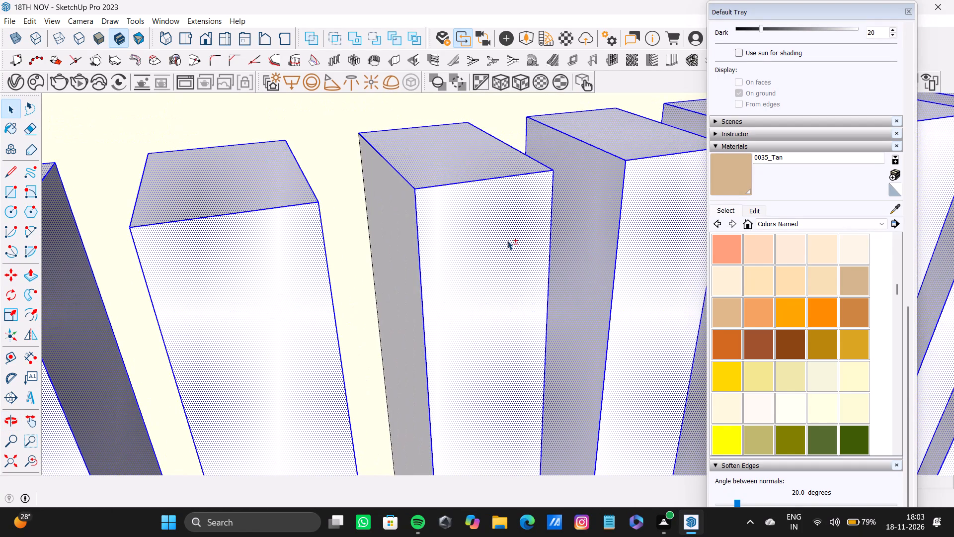
double_click(405, 242, "shift")
middle_click_drag(405, 242, 561, 220, "shift")
double_click(327, 245, "shift")
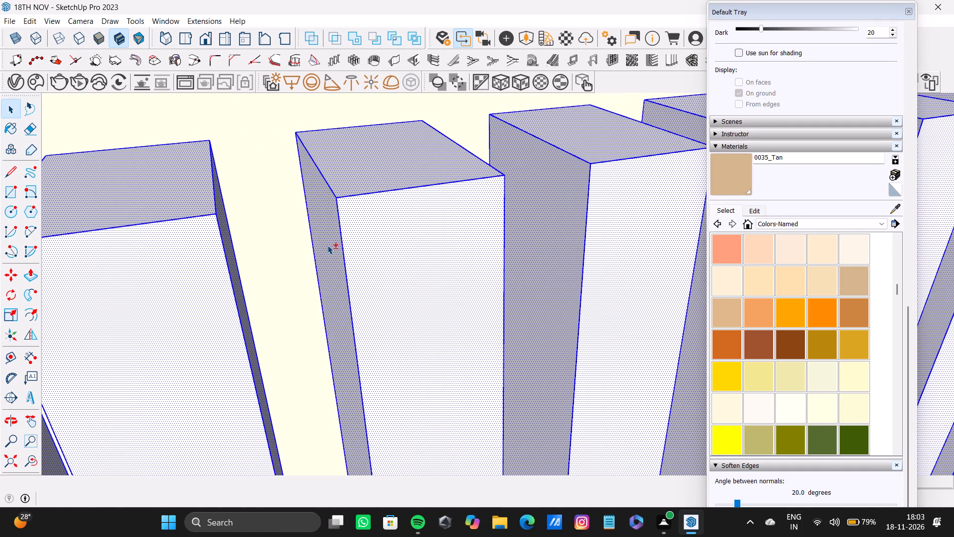
scroll(331, 253, "down", 8, "shift")
middle_click_drag(333, 254, 665, 226, "shift")
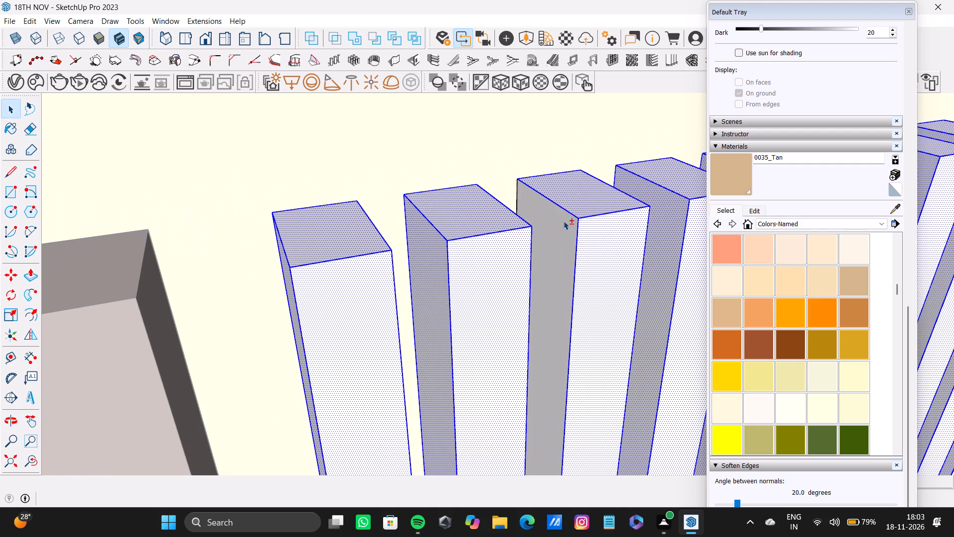
double_click(563, 221, "shift")
Paint all selected slat faces of this fluted panel with the 0035_Tan colour.
middle_click_drag(521, 283, 576, 268, "shift")
scroll(368, 273, "down", 13, "shift")
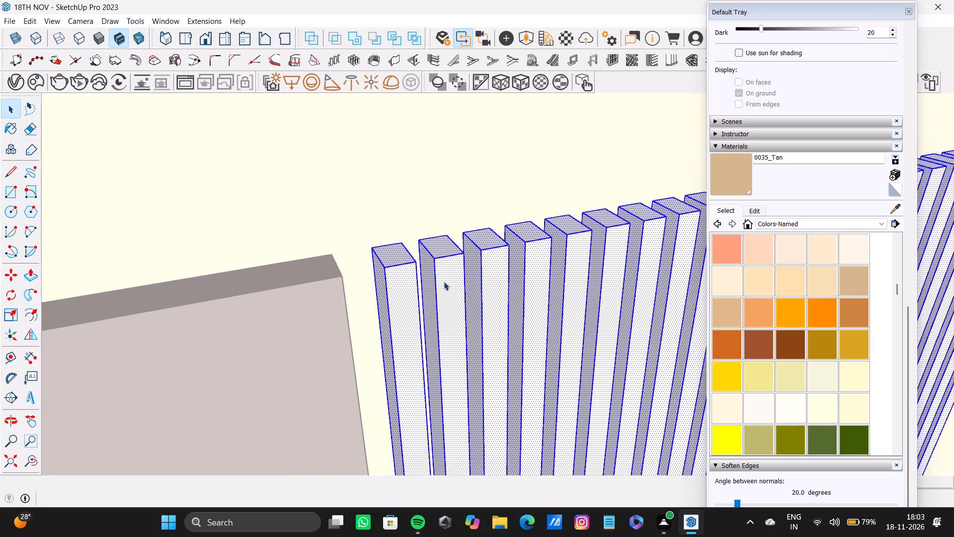
scroll(444, 281, "down", 4, "shift")
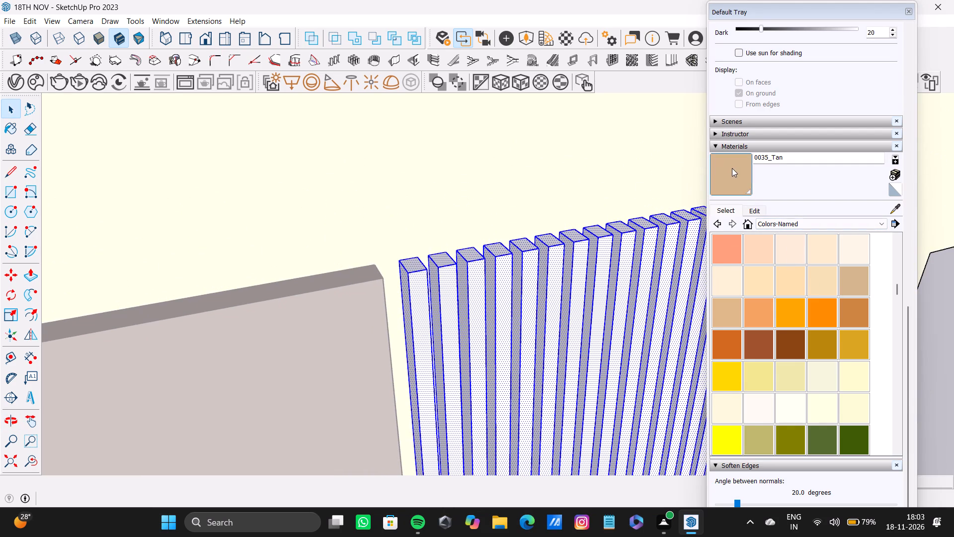
left_click(732, 168)
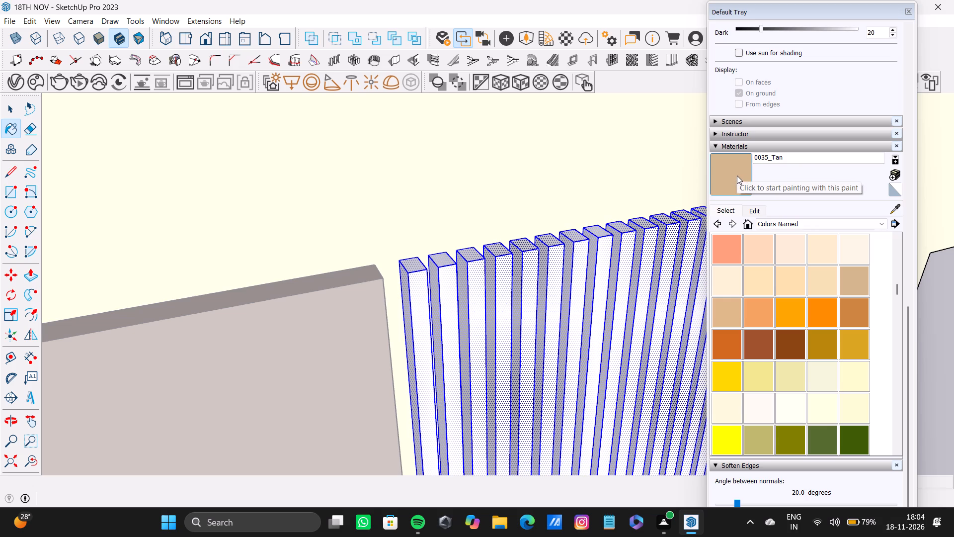
left_click_drag(738, 175, 726, 182)
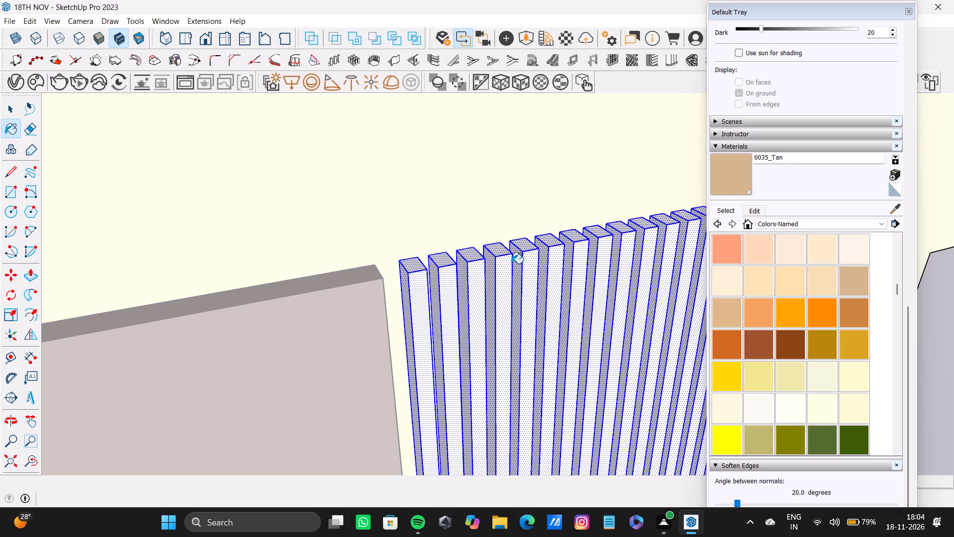
scroll(496, 259, "up", 19)
scroll(447, 239, "up", 4)
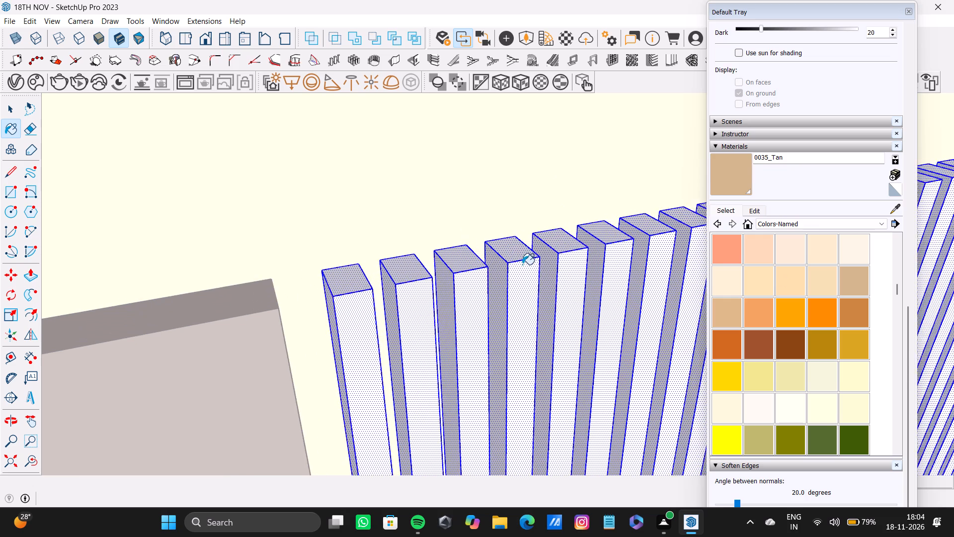
scroll(522, 265, "up", 3)
left_click(510, 254)
scroll(486, 277, "down", 12)
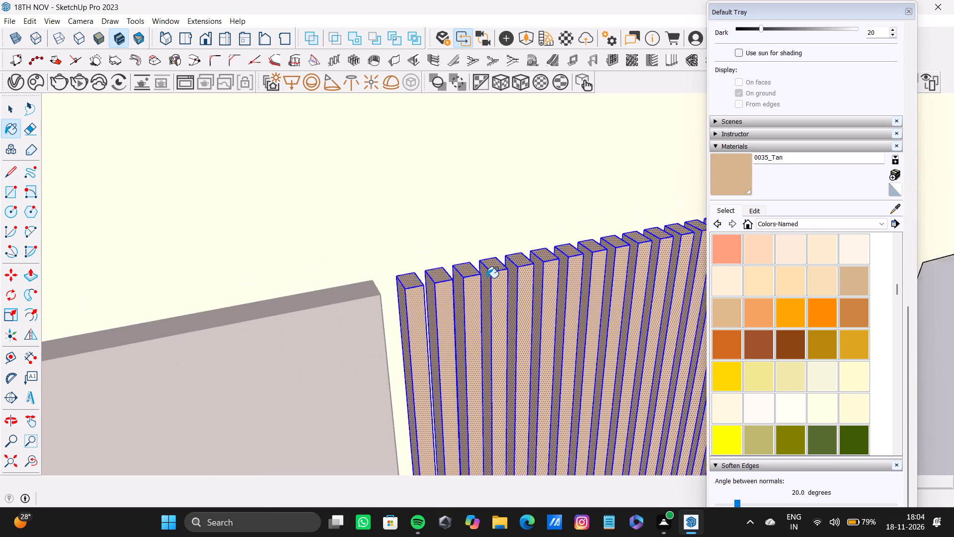
scroll(486, 278, "down", 20)
scroll(486, 278, "down", 19)
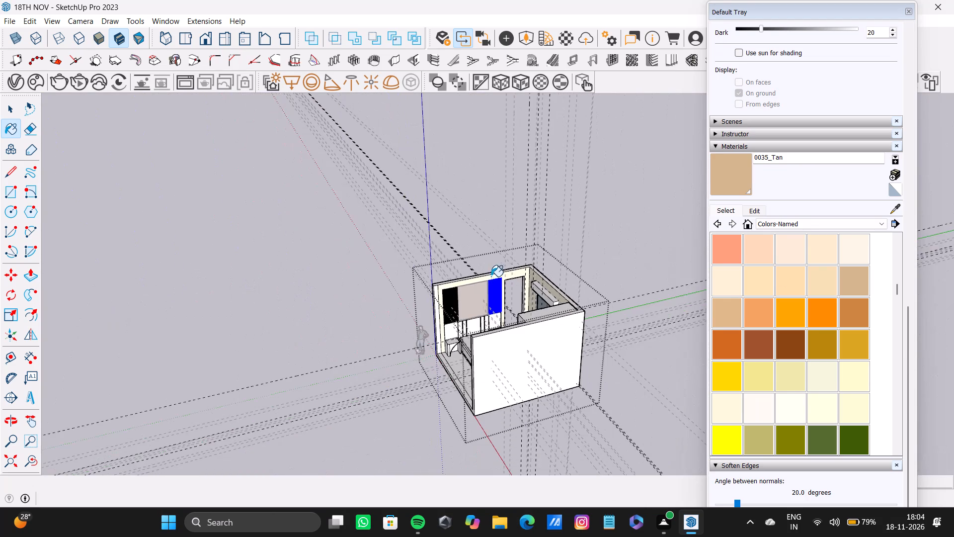
key("space")
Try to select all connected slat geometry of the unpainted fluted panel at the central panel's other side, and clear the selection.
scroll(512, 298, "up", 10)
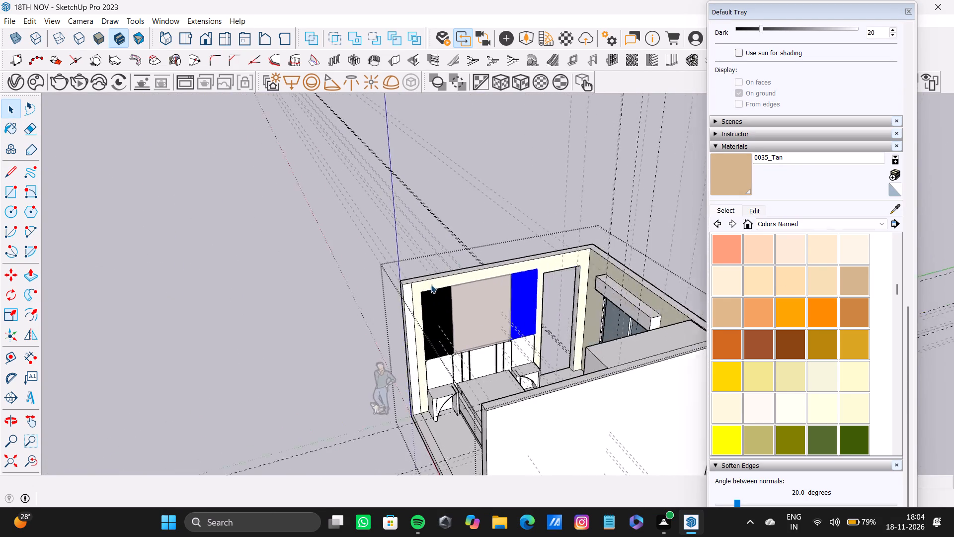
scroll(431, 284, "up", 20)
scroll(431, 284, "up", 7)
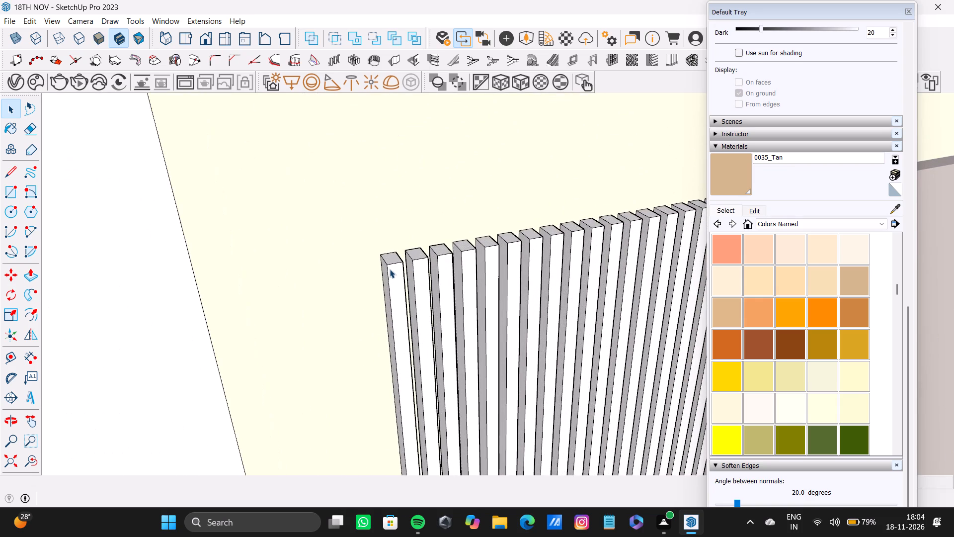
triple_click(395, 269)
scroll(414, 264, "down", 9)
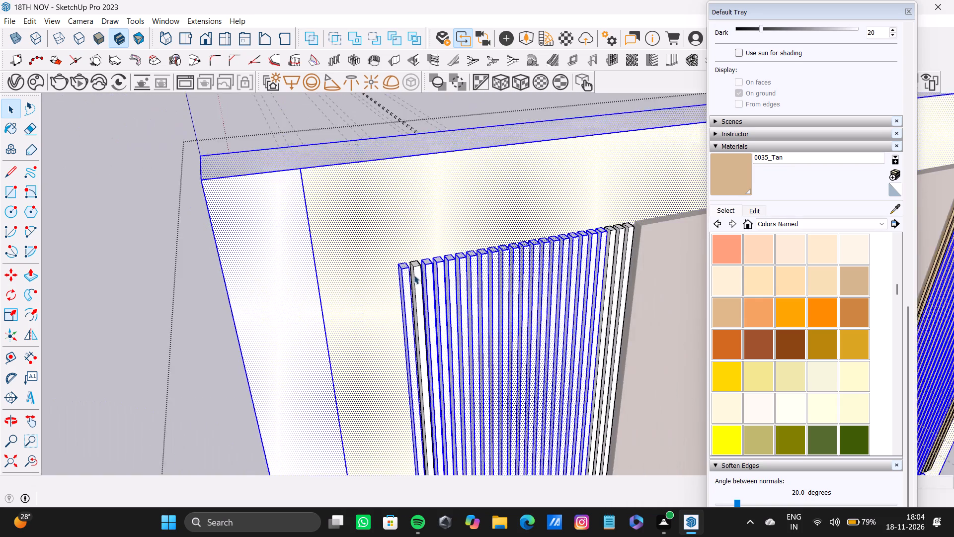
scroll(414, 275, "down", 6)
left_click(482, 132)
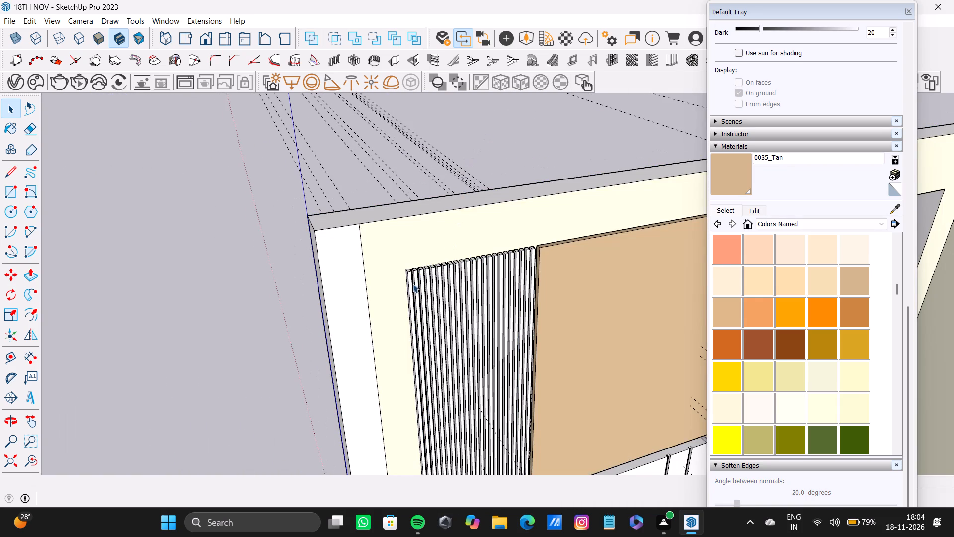
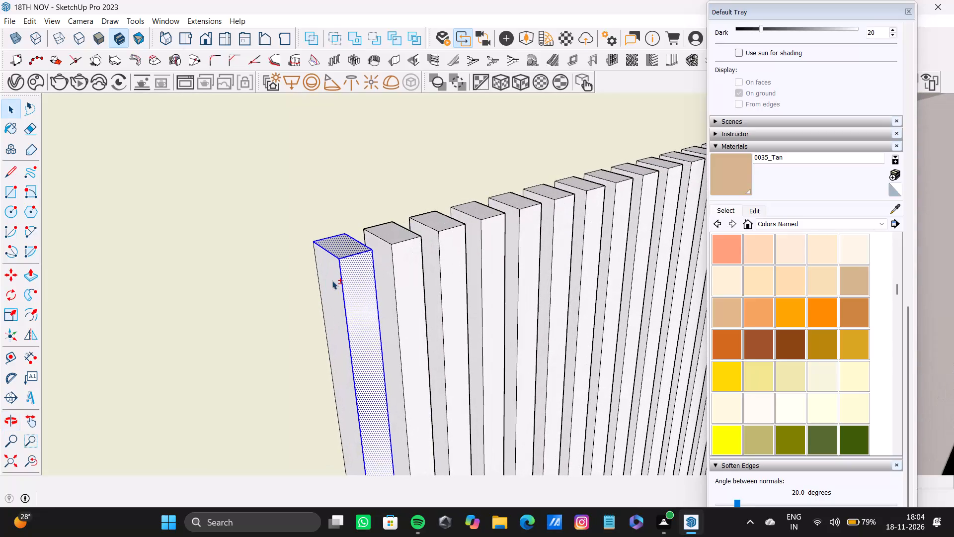
Select the top, front and visible side faces of the first four slats at the unpainted fluted panel's outer end.
double_click(331, 280, "shift")
double_click(394, 231, "shift")
double_click(398, 265, "shift")
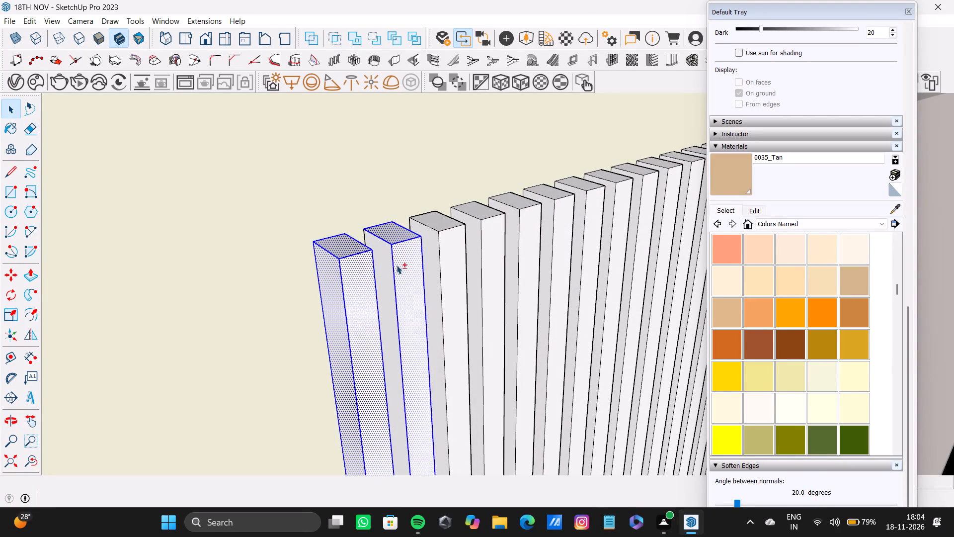
double_click(386, 261, "shift")
double_click(440, 219, "shift")
double_click(450, 245, "shift")
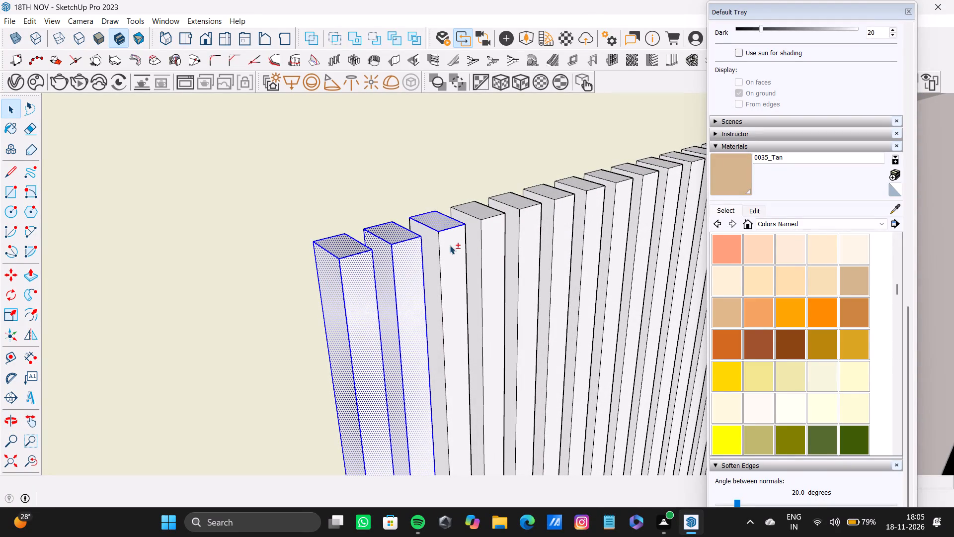
double_click(432, 253, "shift")
left_click(475, 210, "shift")
left_click_drag(475, 210, 479, 214, "shift")
double_click(489, 242, "shift")
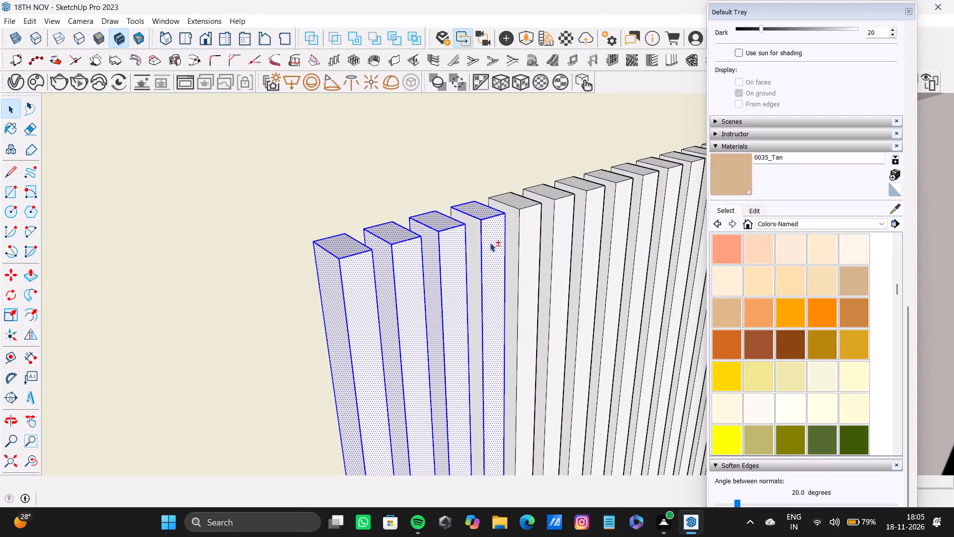
double_click(478, 241, "shift")
Add the top, front and visible side faces of the fifth and sixth slats to the selection.
middle_click_drag(483, 242, 418, 282, "shift")
scroll(431, 262, "up", 3, "shift")
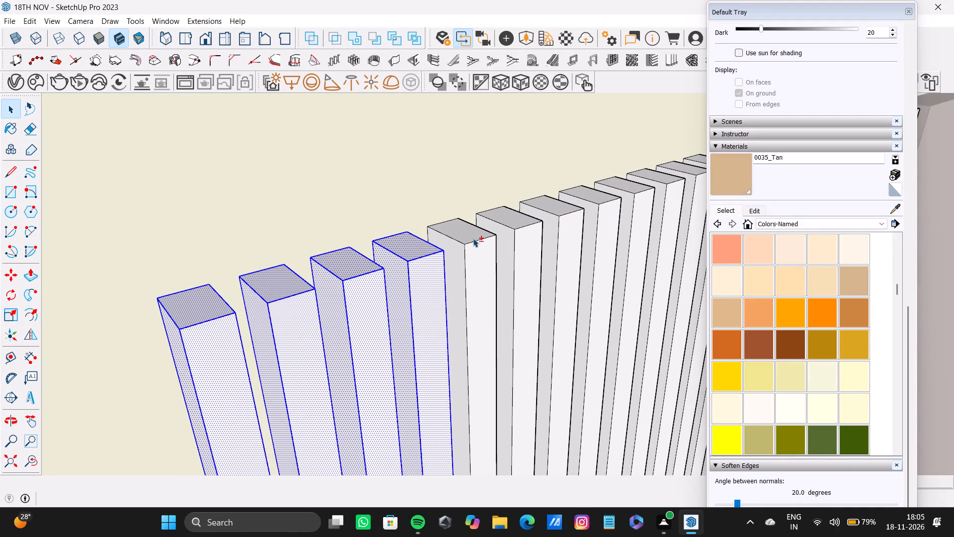
double_click(473, 238, "shift")
double_click(475, 254, "shift")
double_click(453, 261, "shift")
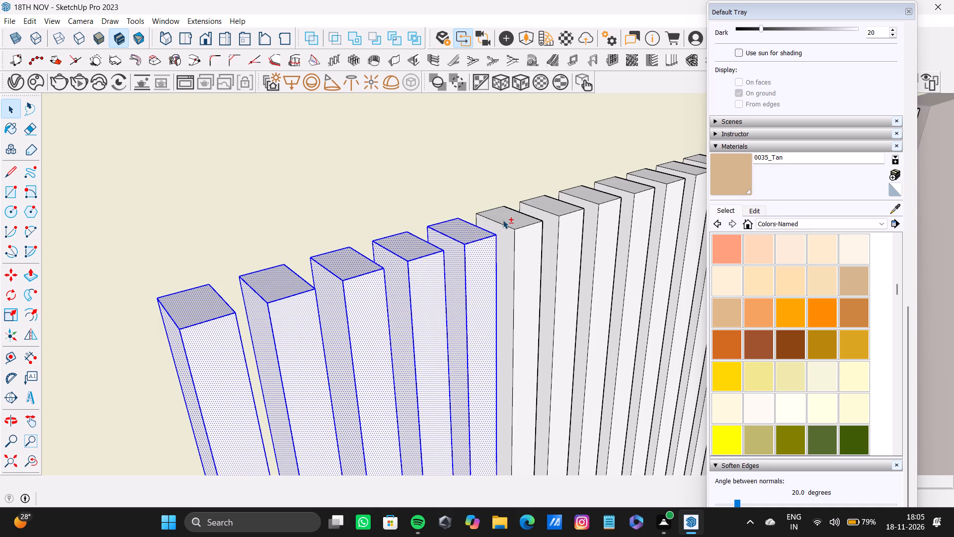
double_click(508, 218, "shift")
double_click(520, 242, "shift")
double_click(506, 246, "shift")
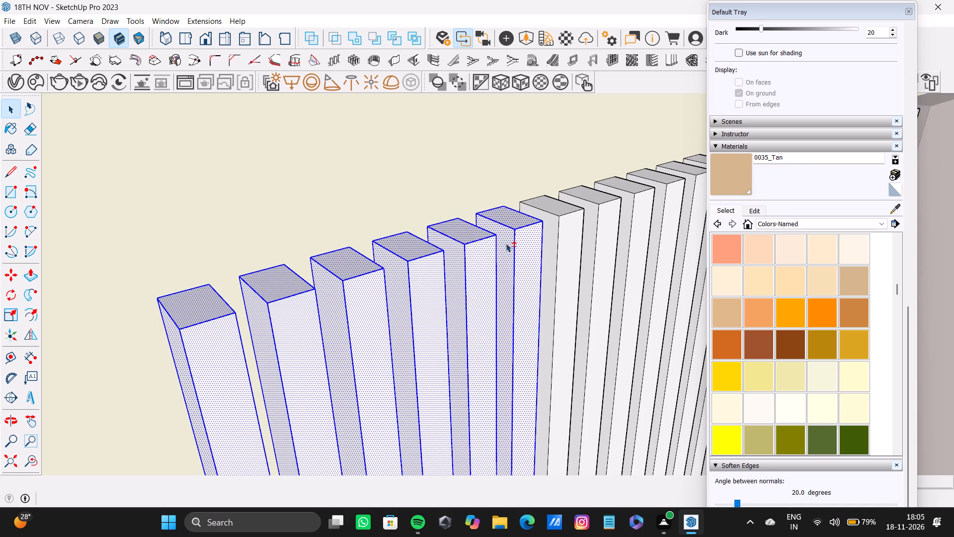
Add the top, front and visible side faces of the seventh, eighth and ninth slats to the selection.
middle_click_drag(506, 243, 423, 274, "shift")
double_click(482, 235, "shift")
double_click(489, 261, "shift")
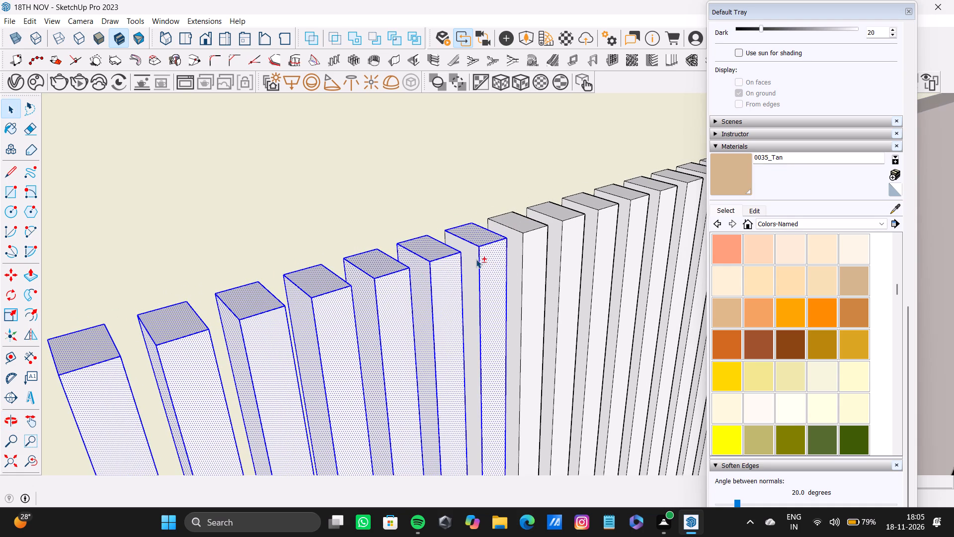
double_click(474, 259, "shift")
double_click(526, 223, "shift")
double_click(531, 249, "shift")
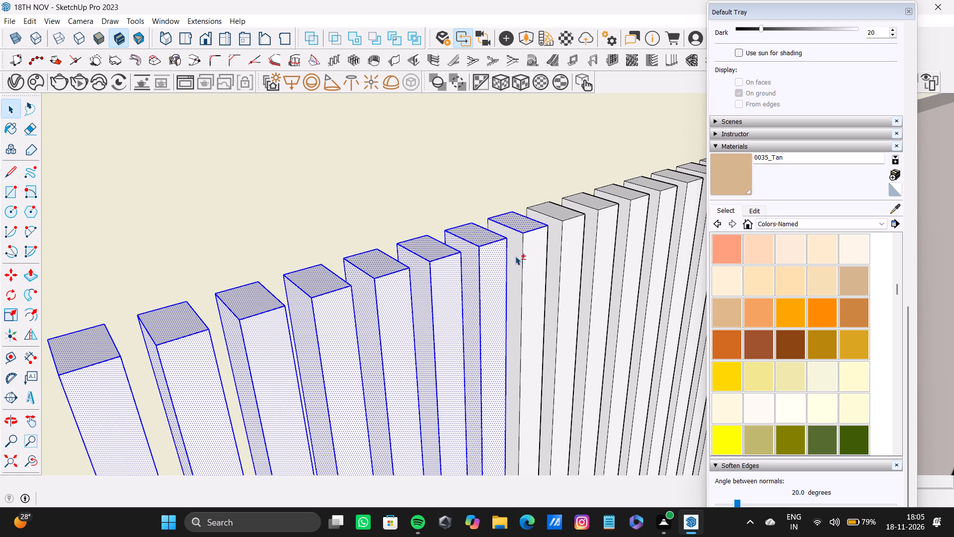
double_click(515, 256, "shift")
double_click(526, 254, "shift")
double_click(559, 213, "shift")
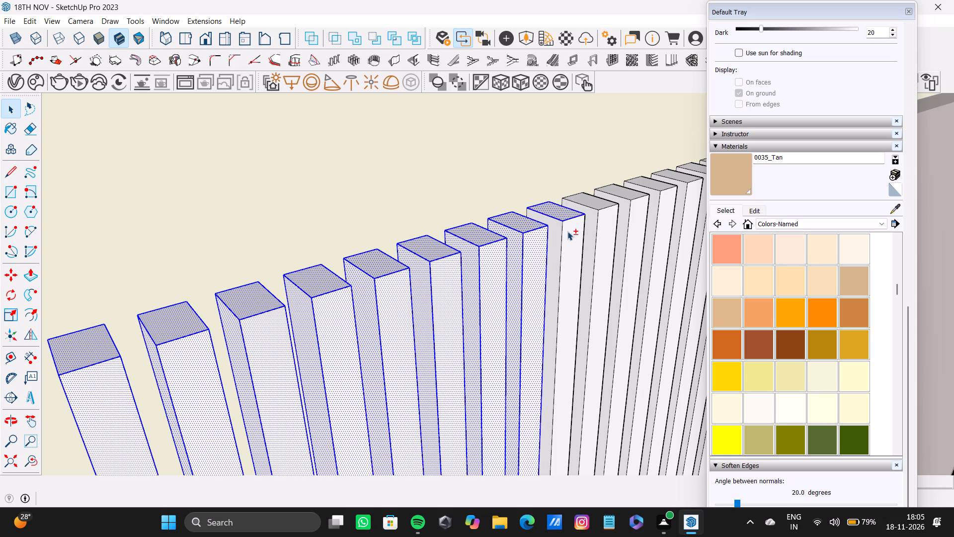
double_click(567, 231, "shift")
double_click(555, 231, "shift")
double_click(563, 231, "shift")
double_click(570, 233, "shift")
double_click(555, 233, "shift")
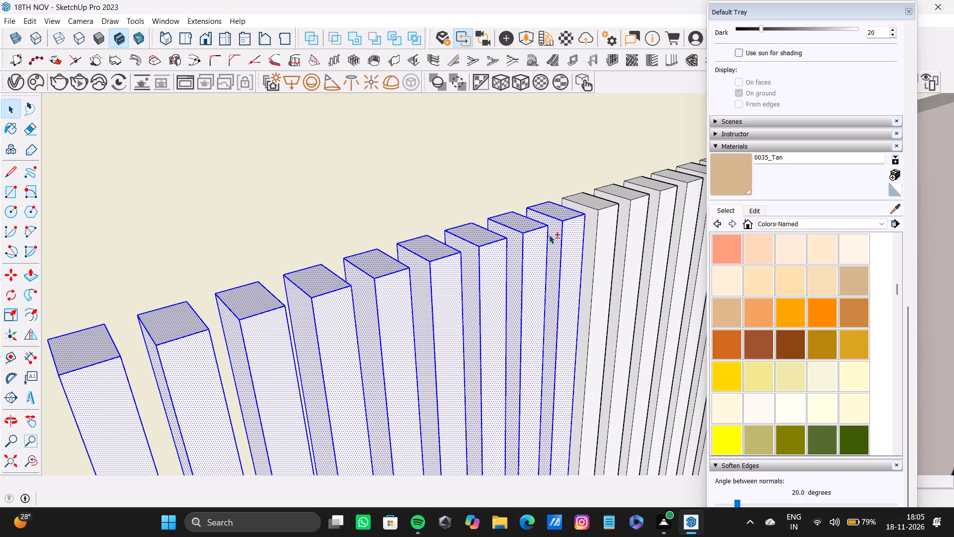
Extend the selection with the top, front and visible side faces of the tenth and eleventh slats.
scroll(551, 237, "down", 20, "shift")
scroll(551, 237, "down", 2, "shift")
scroll(559, 245, "up", 1)
middle_click_drag(559, 245, 495, 278)
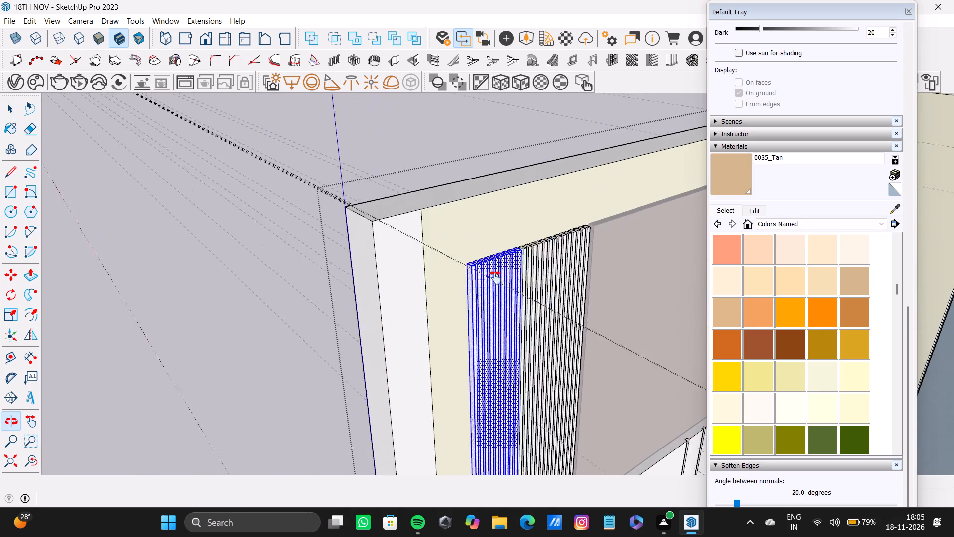
middle_click_drag(495, 278, 472, 286)
scroll(479, 281, "up", 19)
left_click(442, 270, "shift")
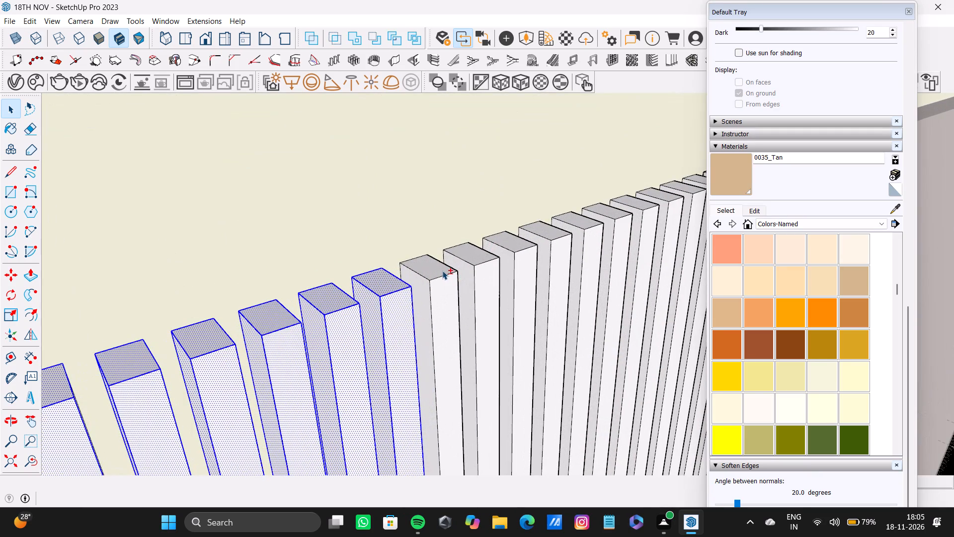
left_click(444, 285, "shift")
left_click(444, 285, "shift")
double_click(419, 285, "shift")
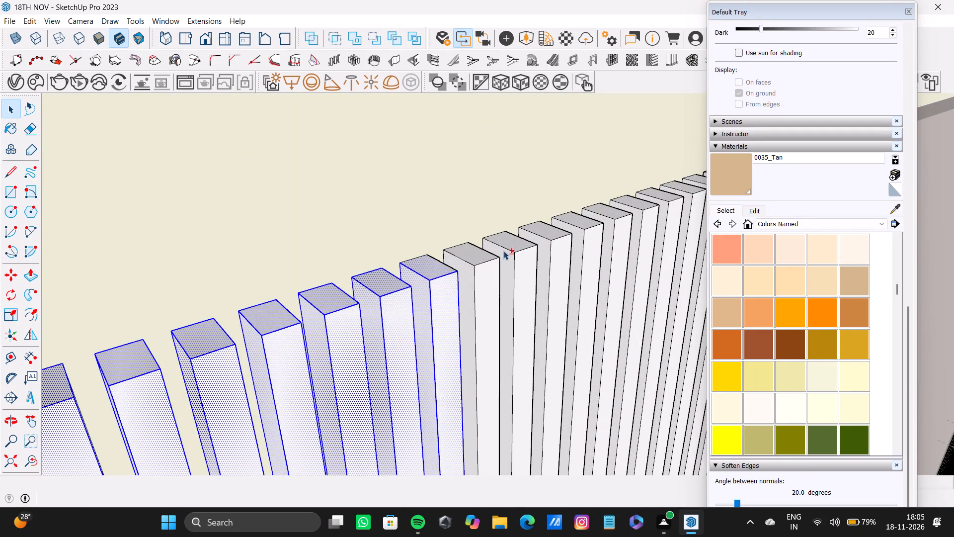
double_click(477, 260, "shift")
double_click(485, 278, "shift")
double_click(470, 285, "shift")
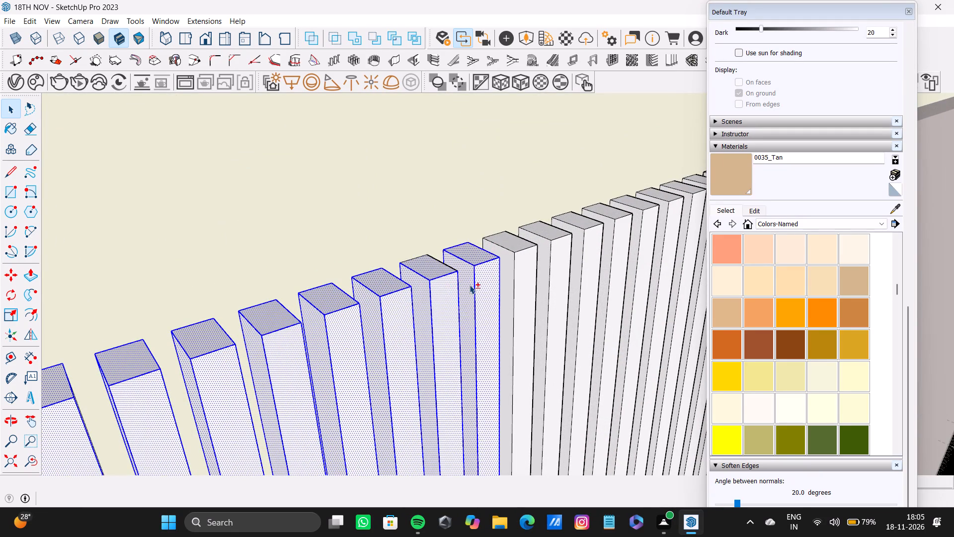
Add the top, front and visible side faces of the twelfth and thirteenth slats to the selection.
double_click(513, 244, "shift")
double_click(522, 267, "shift")
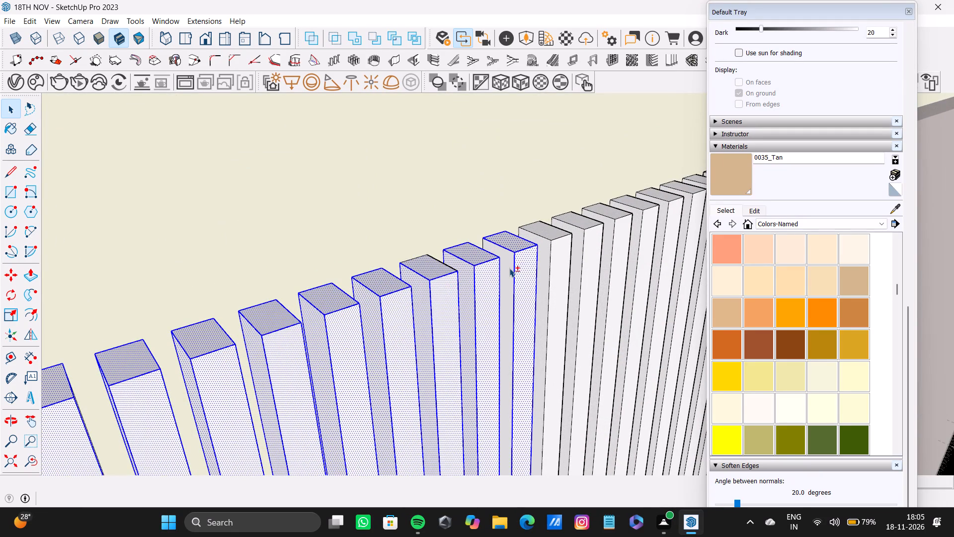
double_click(509, 268, "shift")
double_click(554, 230, "shift")
double_click(555, 251, "shift")
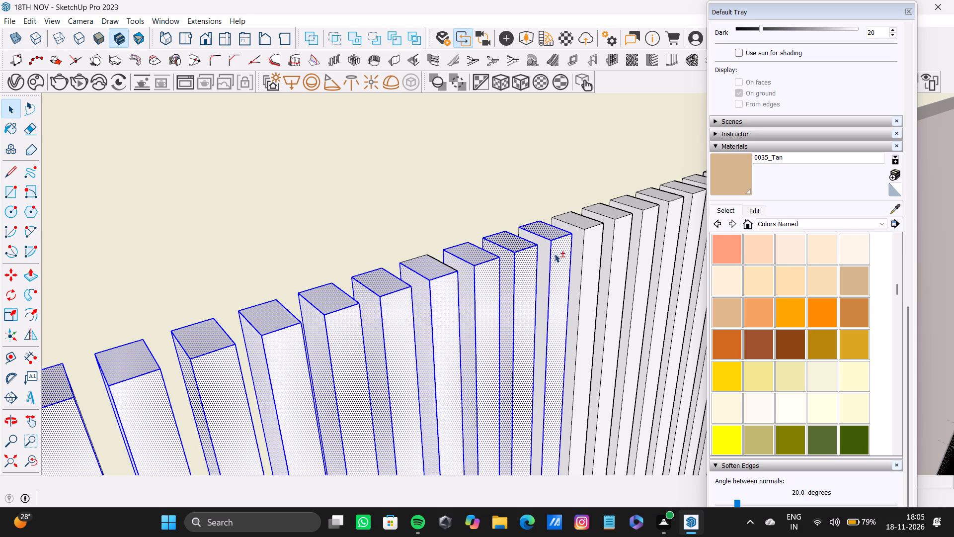
double_click(544, 255, "shift")
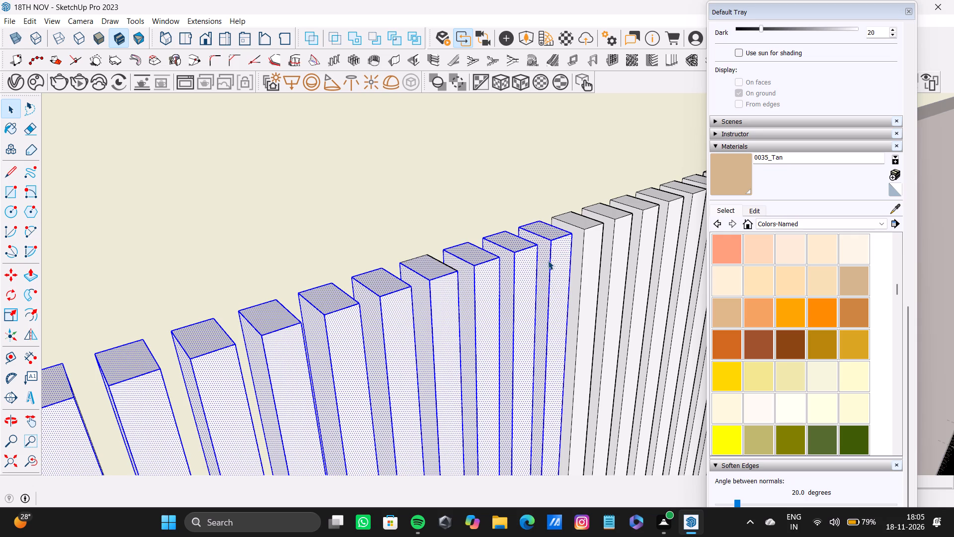
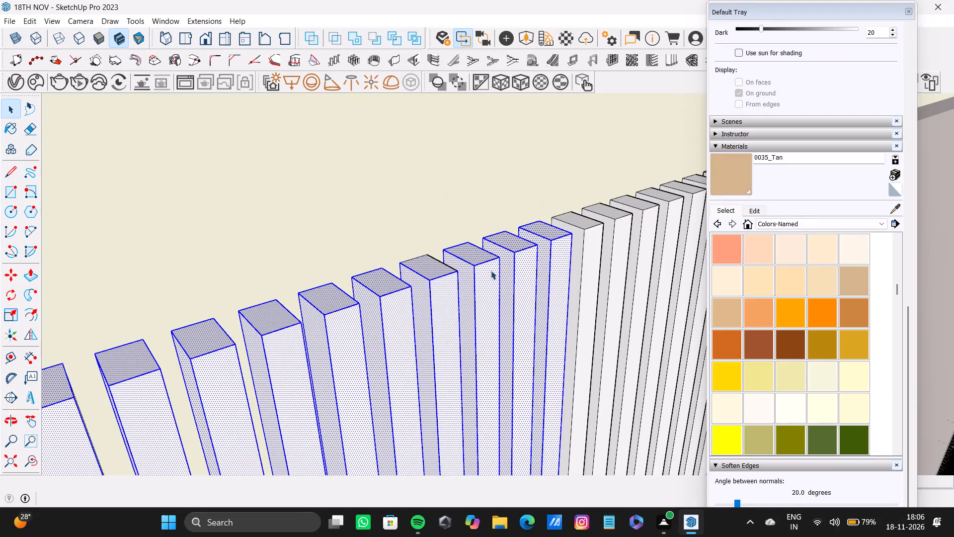
Add the missed top edge of an earlier slat and the fourteenth and fifteenth slats' top, front and visible side faces to the selection.
scroll(424, 275, "up", 20)
scroll(424, 275, "up", 6)
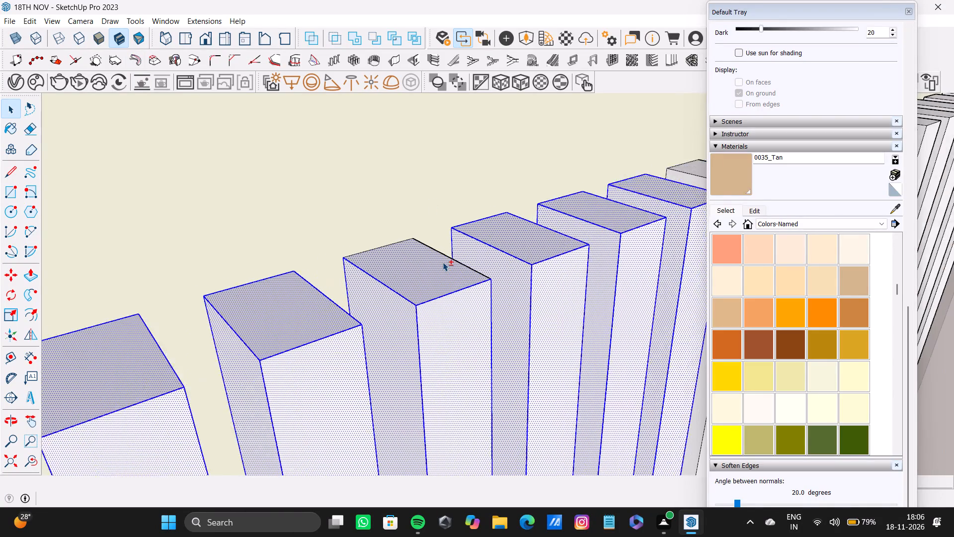
left_click(467, 263, "shift")
scroll(463, 262, "down", 10, "shift")
scroll(415, 256, "up", 4, "shift")
scroll(469, 278, "down", 9, "shift")
middle_click_drag(465, 277, 411, 279, "shift")
scroll(542, 246, "up", 6, "shift")
double_click(541, 237, "shift")
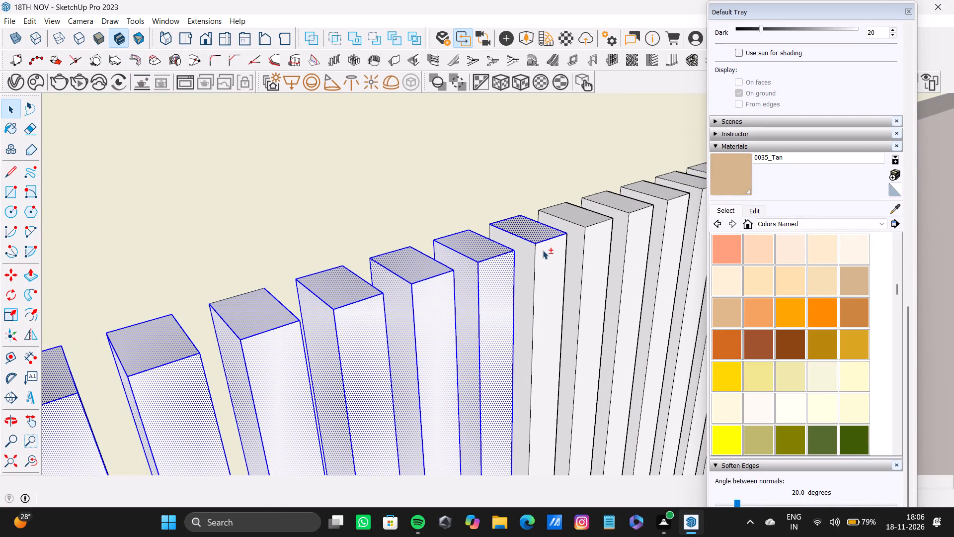
double_click(544, 250, "shift")
double_click(525, 250, "shift")
middle_click_drag(541, 243, 430, 308, "shift")
scroll(467, 277, "up", 4, "shift")
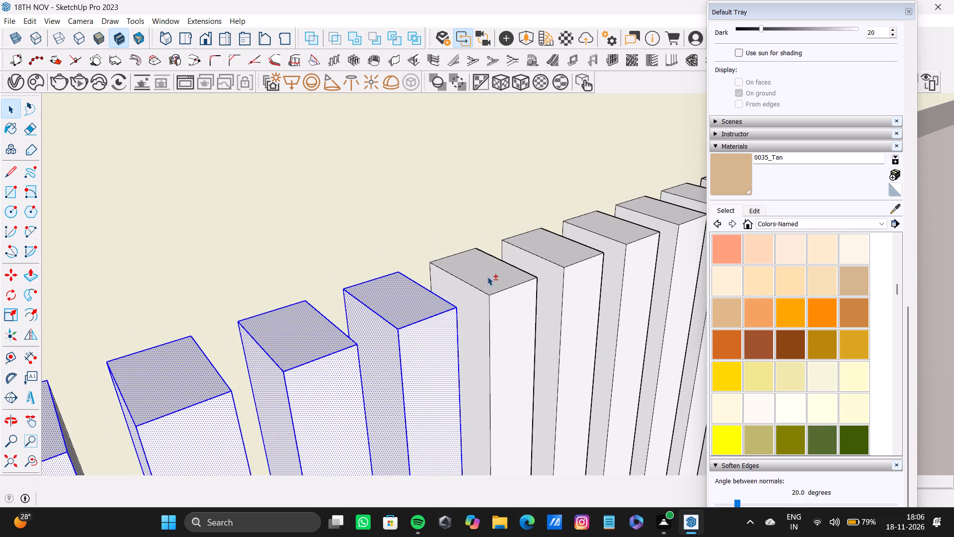
double_click(487, 276, "shift")
double_click(502, 304, "shift")
double_click(473, 306, "shift")
Extend the selection with the top, front and visible side faces of the sixteenth and seventeenth slats.
middle_click_drag(522, 283, 417, 342, "shift")
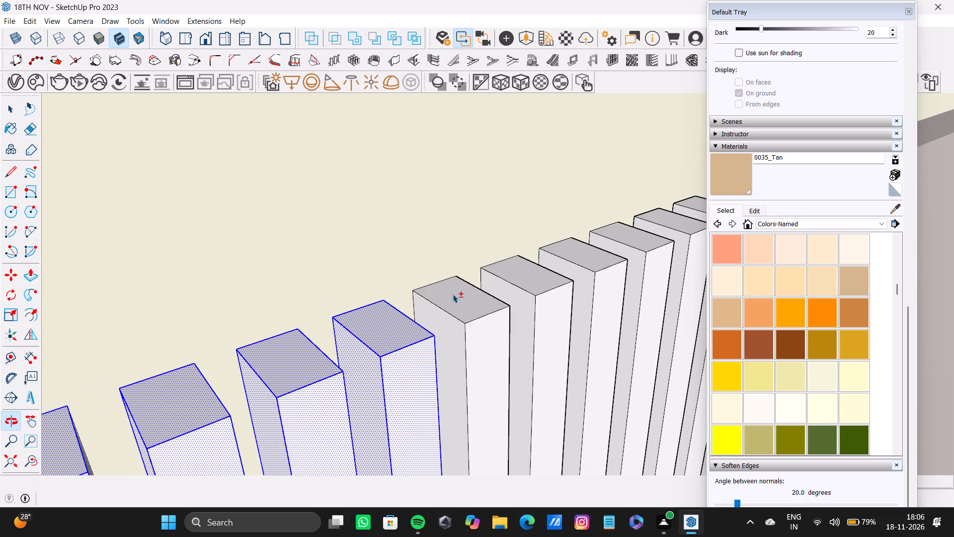
double_click(458, 292, "shift")
double_click(497, 347, "shift")
double_click(455, 346, "shift")
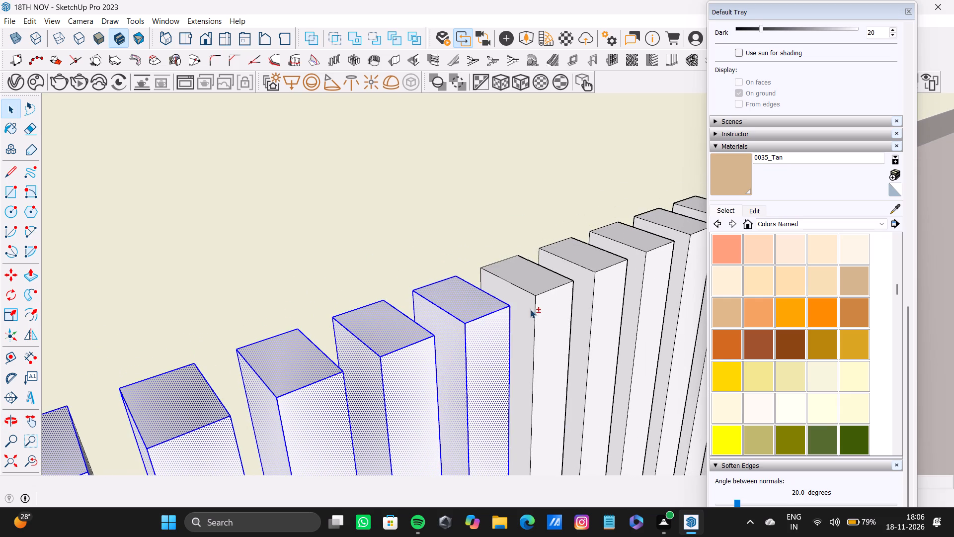
double_click(534, 277, "shift")
double_click(545, 303, "shift")
left_click(512, 304, "shift")
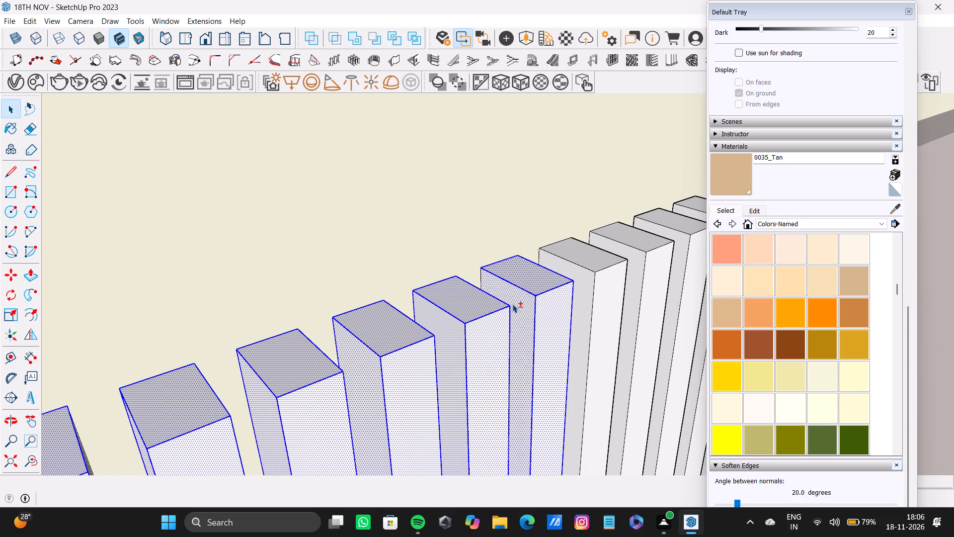
Add the top, front and visible side faces of the eighteenth and nineteenth slats to the selection.
middle_click_drag(601, 293, 491, 354, "shift")
double_click(480, 324, "shift")
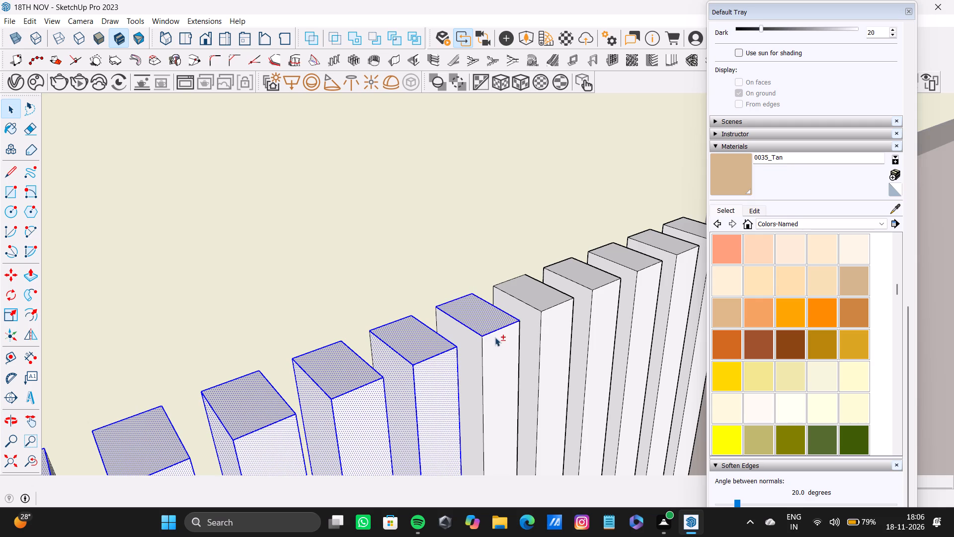
double_click(495, 338, "shift")
double_click(467, 347, "shift")
middle_click_drag(514, 355, 472, 382, "shift")
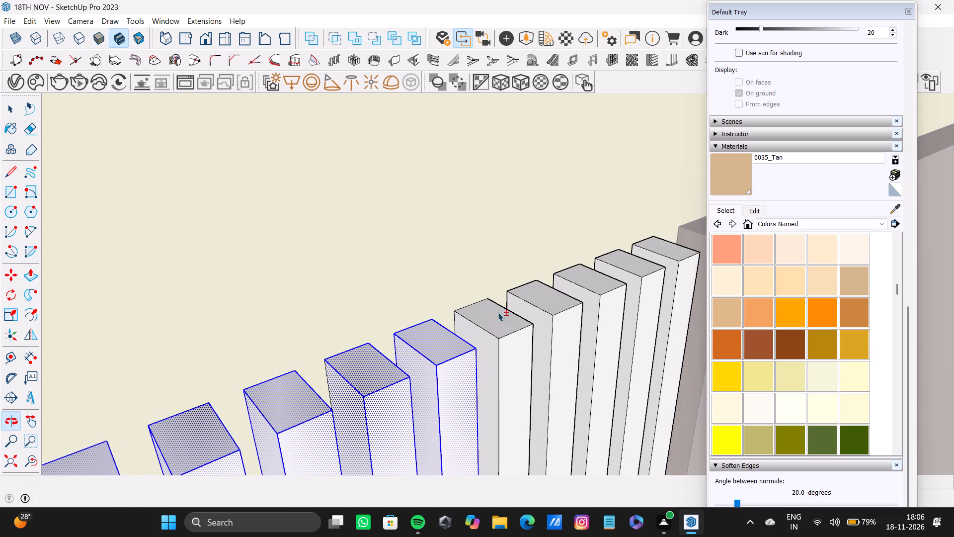
double_click(501, 320, "shift")
double_click(511, 345, "shift")
double_click(481, 345, "shift")
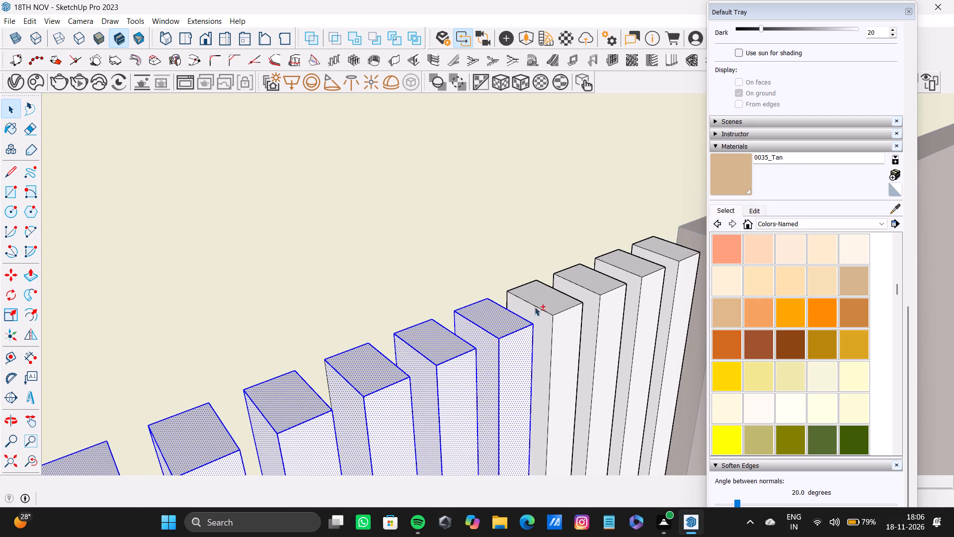
Add the top, front and visible side faces of the twentieth and twenty-first slats to the selection.
double_click(549, 299, "shift")
double_click(568, 329, "shift")
double_click(537, 320, "shift")
middle_click_drag(581, 324, 545, 354, "shift")
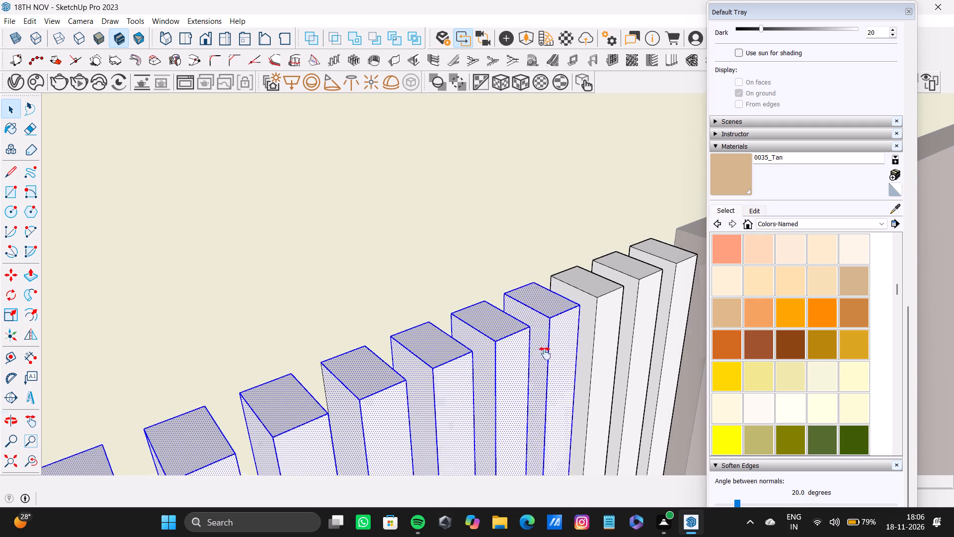
middle_click_drag(545, 354, 527, 375, "shift")
double_click(547, 333, "shift")
double_click(556, 344, "shift")
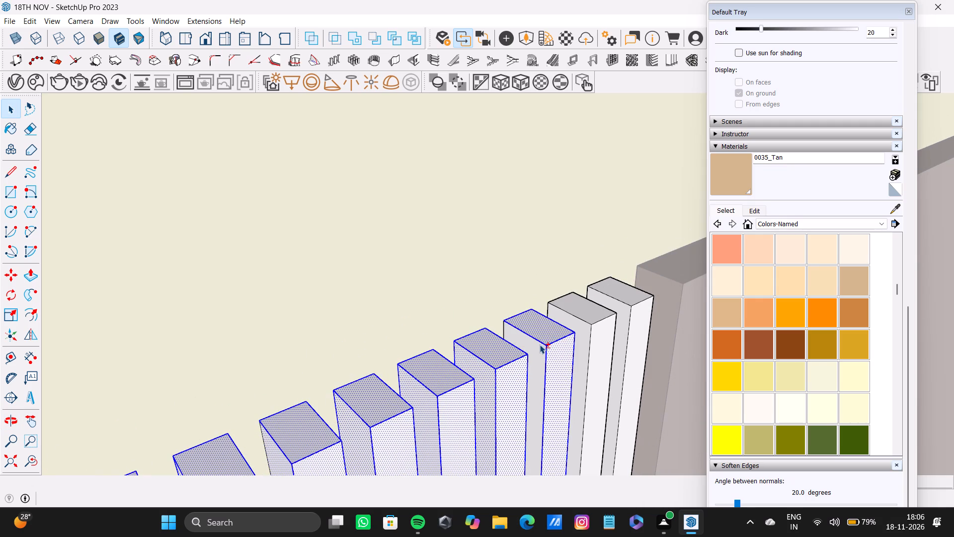
double_click(540, 344, "shift")
double_click(532, 346, "shift")
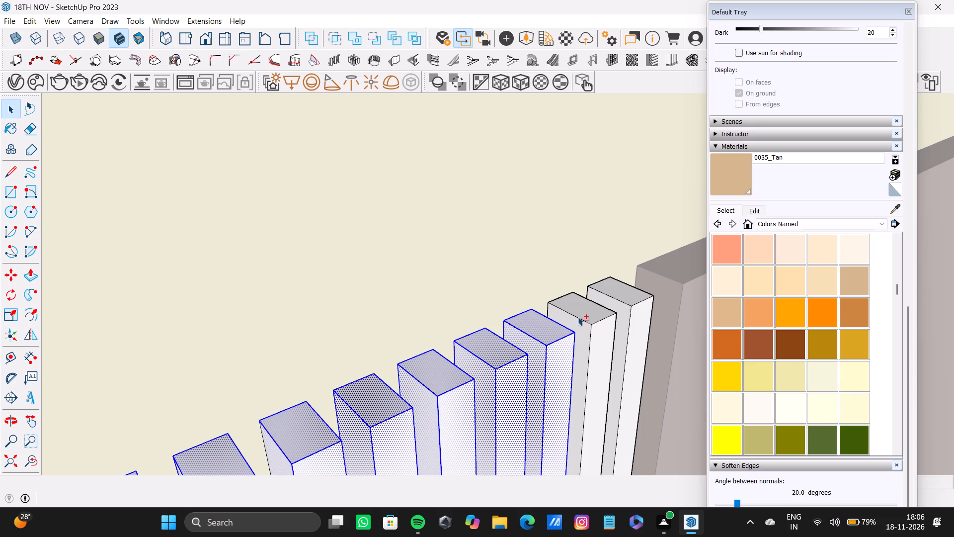
Add the second-to-last slat's top, front and visible side faces and the last slat's top and front faces to the selection.
double_click(585, 310, "shift")
double_click(600, 335, "shift")
double_click(579, 331, "shift")
middle_click_drag(579, 330, 552, 368, "shift")
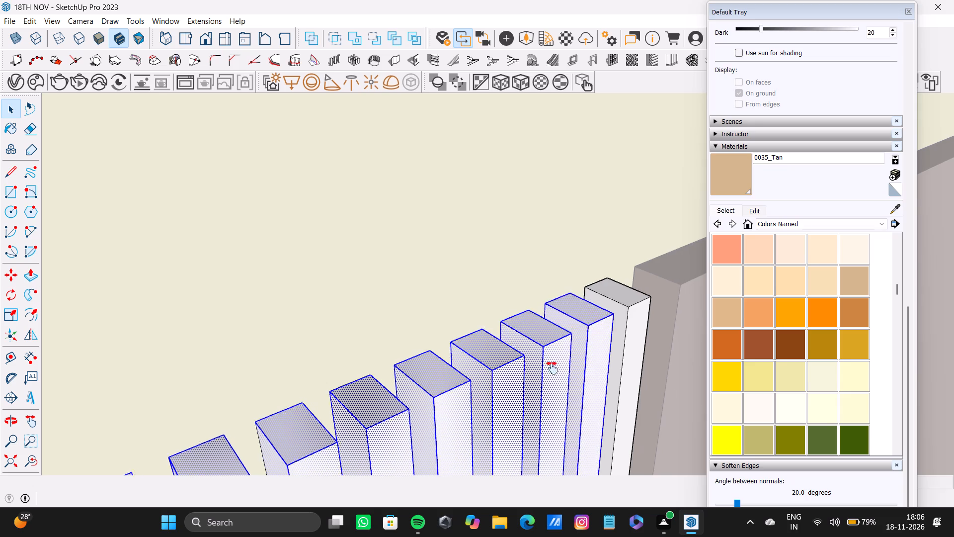
middle_click_drag(552, 368, 522, 402, "shift")
double_click(566, 369, "shift")
double_click(587, 387, "shift")
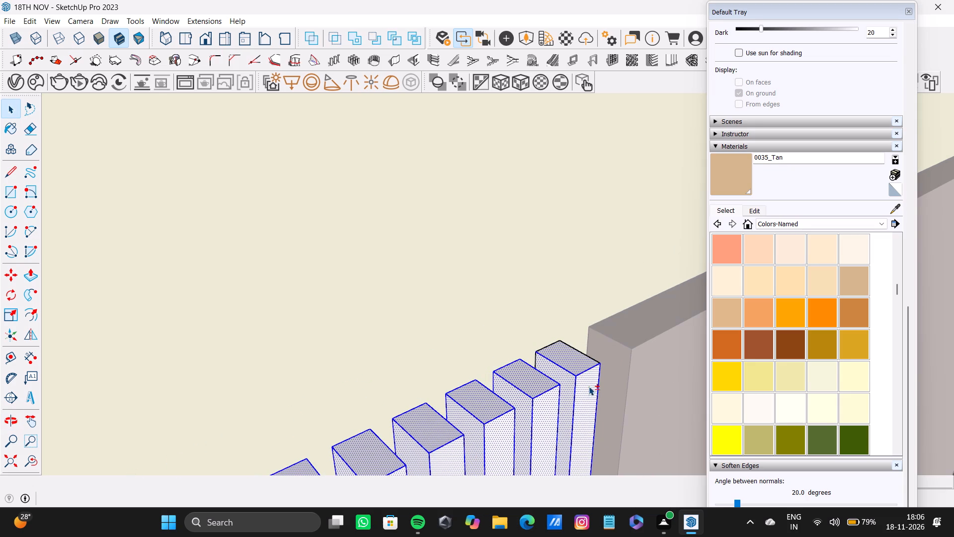
Add the opposite side faces of seven slats to the selection, working back from the last slat.
middle_click_drag(582, 380, 268, 423)
scroll(449, 360, "up", 3, "shift")
double_click(467, 400, "shift")
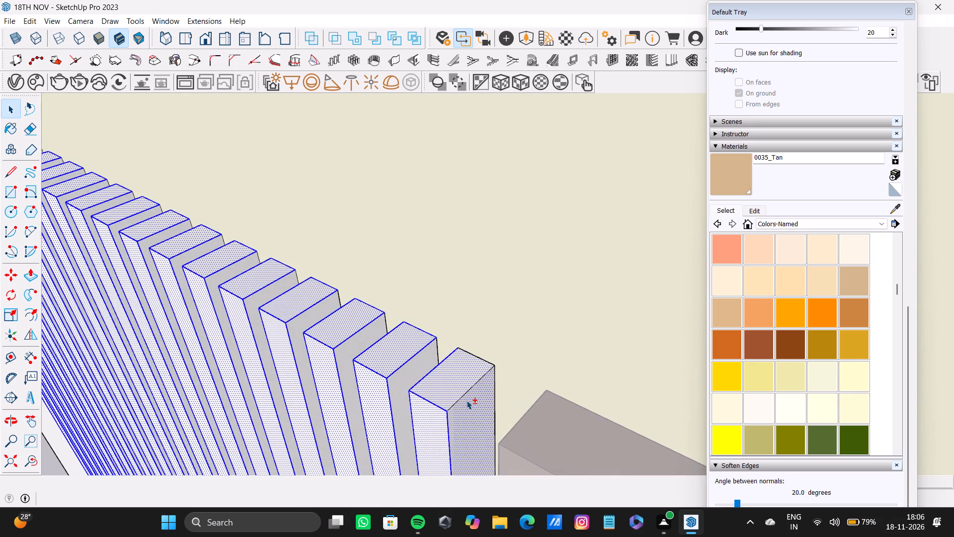
double_click(413, 370, "shift")
double_click(350, 345, "shift")
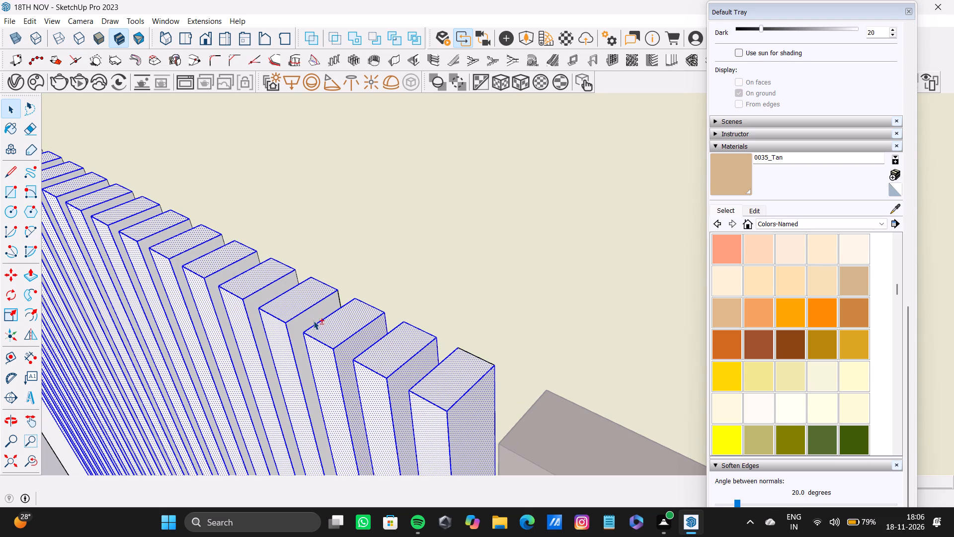
double_click(315, 317, "shift")
middle_click_drag(315, 317, 433, 369, "shift")
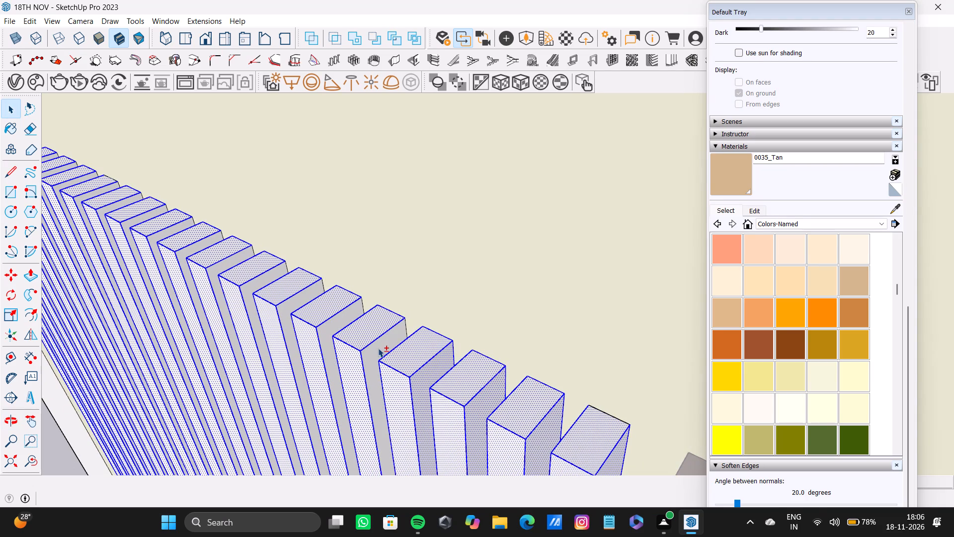
double_click(378, 348, "shift")
double_click(337, 324, "shift")
double_click(289, 308, "shift")
Continue adding the opposite side faces of the following seven slats towards the panel's far end.
middle_click_drag(289, 308, 386, 352, "shift")
double_click(347, 327, "shift")
left_click(308, 304, "shift")
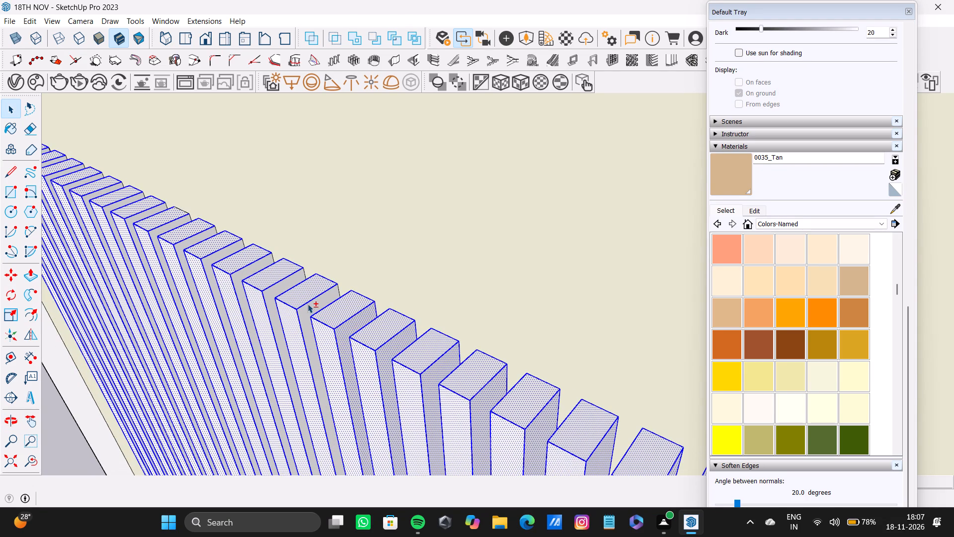
double_click(310, 307, "shift")
double_click(287, 284, "shift")
middle_click_drag(287, 284, 371, 314, "shift")
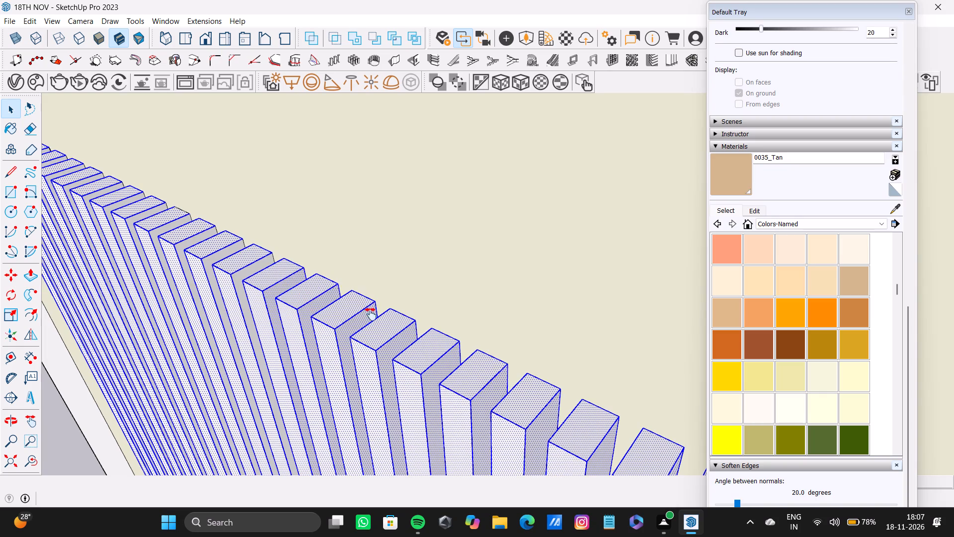
middle_click_drag(371, 314, 442, 344, "shift")
double_click(399, 329, "shift")
double_click(363, 312, "shift")
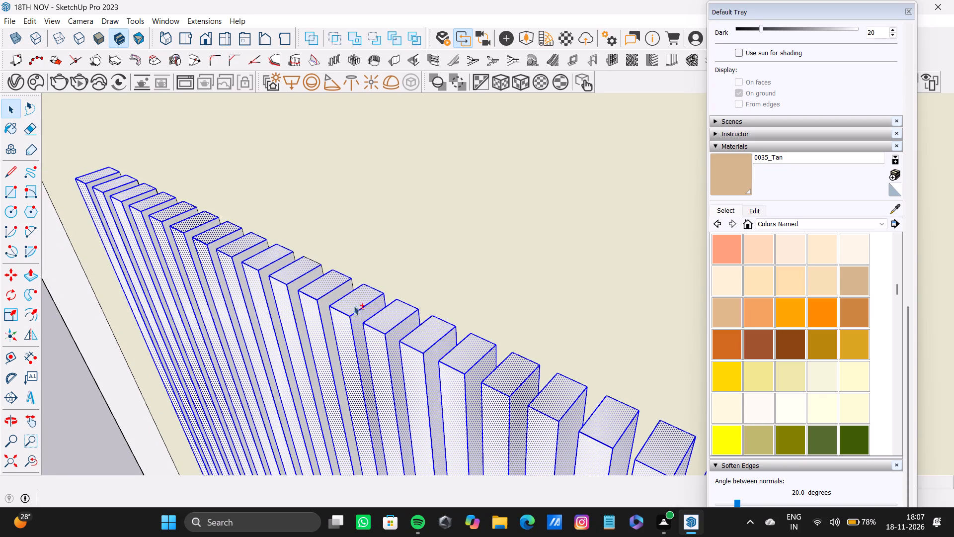
double_click(332, 295, "shift")
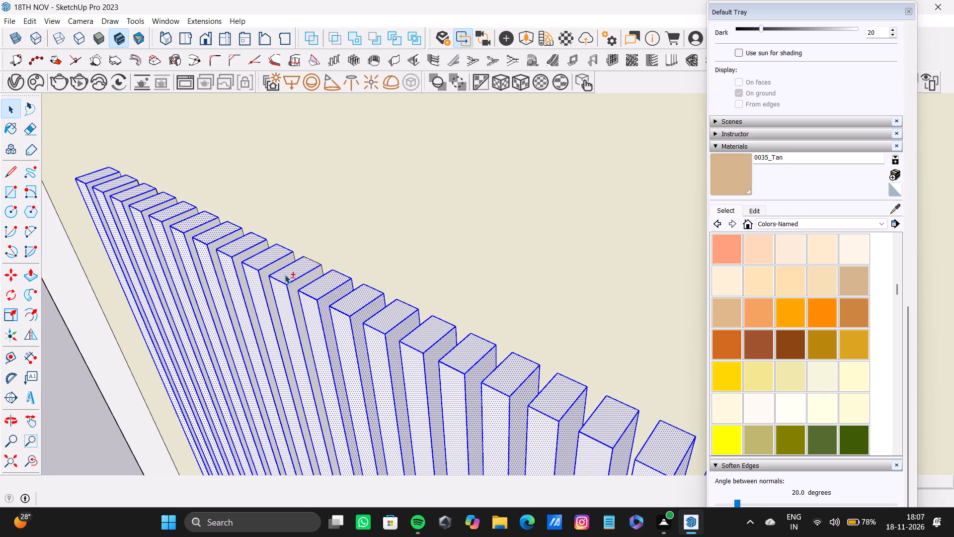
double_click(294, 287, "shift")
Add the opposite side faces of the next five slats to the selection.
middle_click_drag(298, 286, 387, 341, "shift")
scroll(388, 341, "up", 5, "shift")
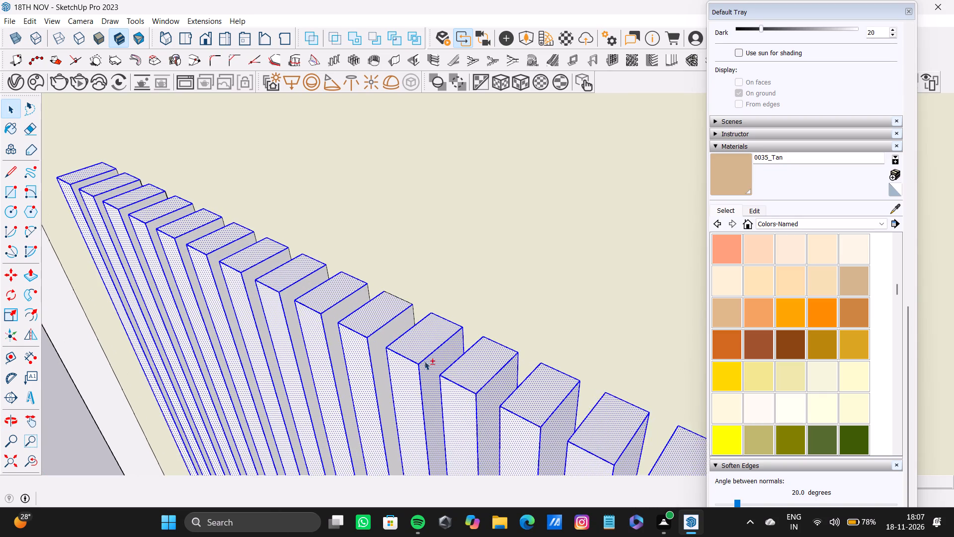
double_click(384, 329, "shift")
double_click(322, 302, "shift")
middle_click_drag(327, 298, 375, 321, "shift")
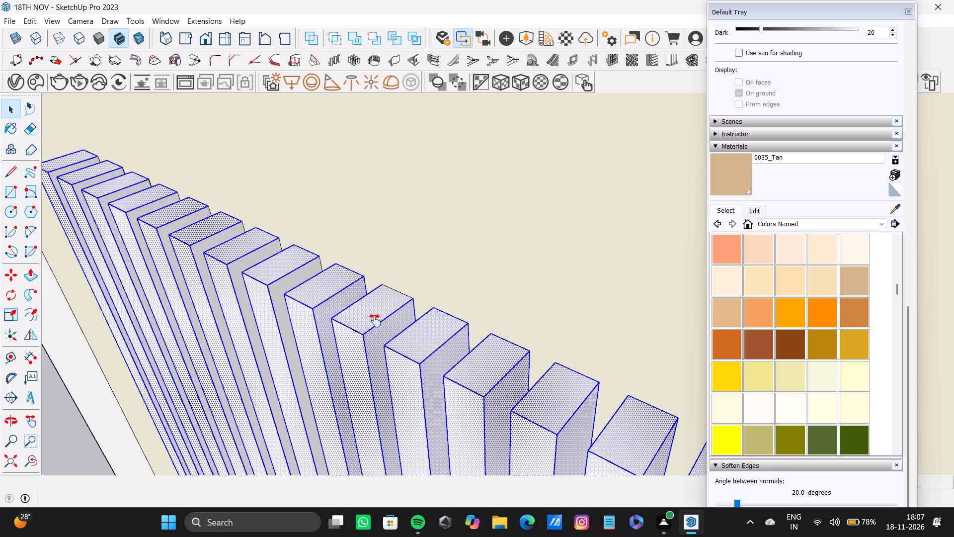
middle_click_drag(375, 321, 415, 339, "shift")
double_click(368, 322, "shift")
double_click(323, 296, "shift")
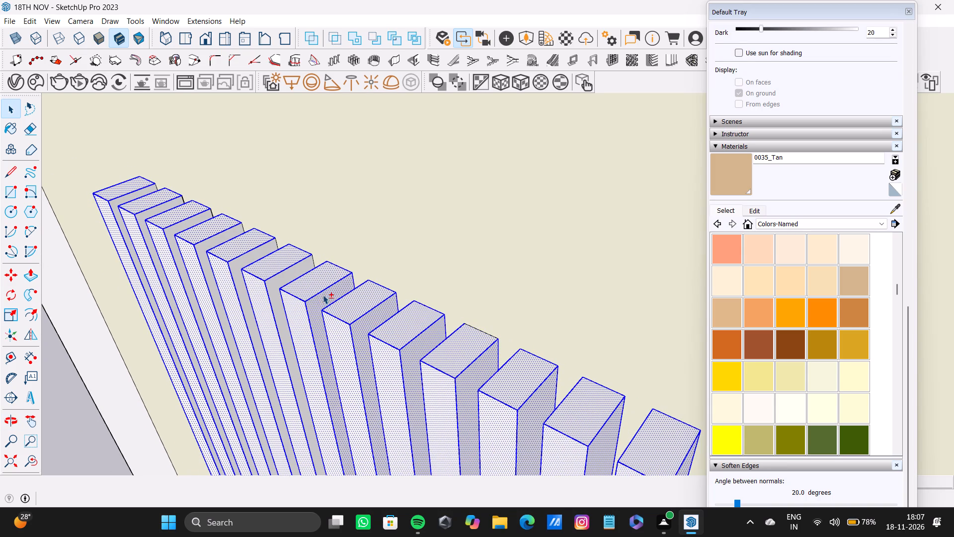
double_click(295, 273, "shift")
Add the opposite side faces of the remaining slats at the start of the fluted panel to the selection.
middle_click_drag(331, 289, 526, 376, "shift")
scroll(430, 352, "up", 4, "shift")
double_click(426, 341, "shift")
double_click(365, 307, "shift")
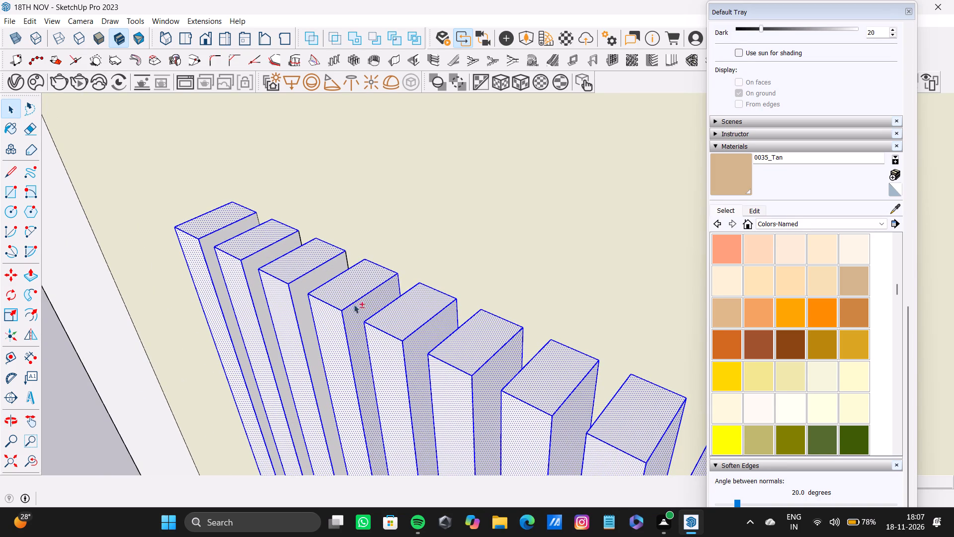
double_click(318, 278, "shift")
double_click(277, 248, "shift")
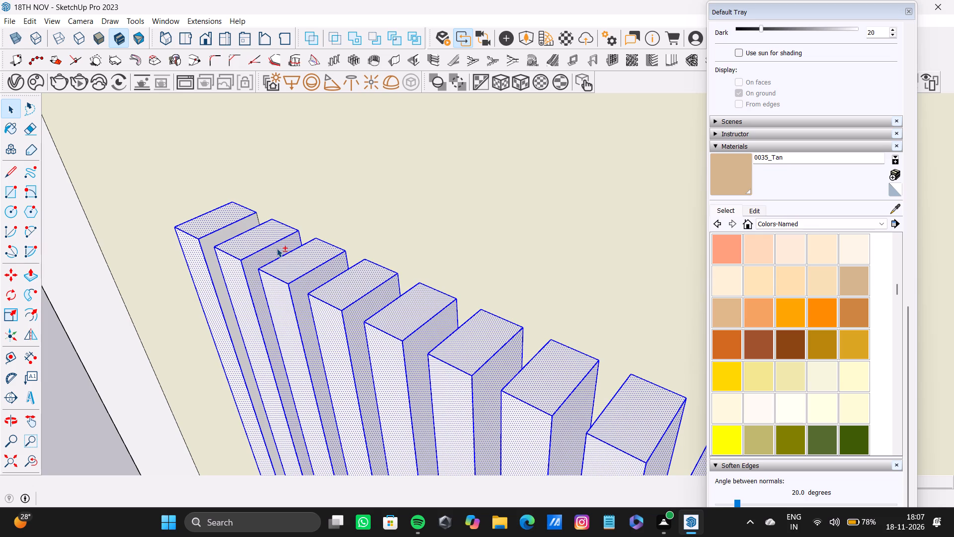
double_click(248, 222, "shift")
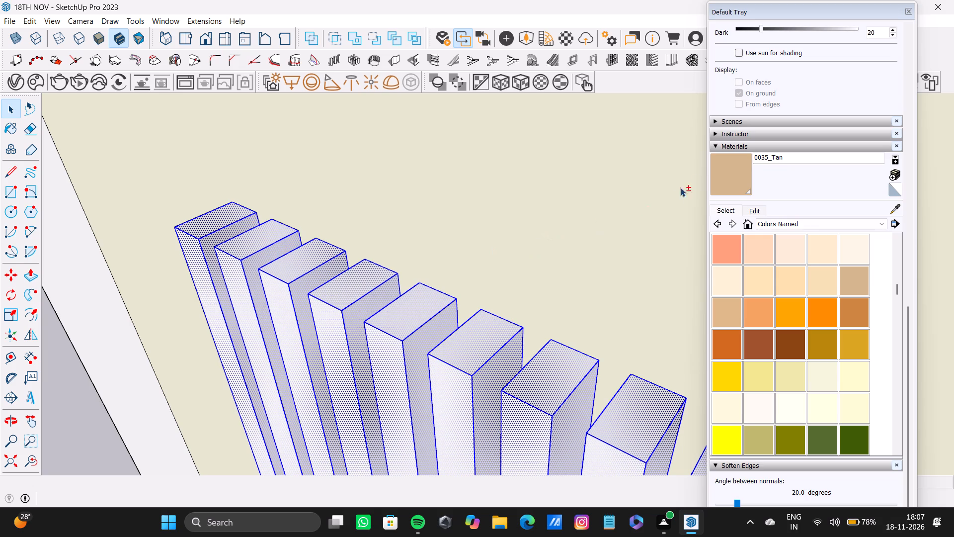
Paint all selected slat faces of the second fluted panel with 0035_Tan, and clear the selection.
left_click(721, 175, "shift")
left_click(493, 333, "shift")
scroll(509, 332, "down", 5)
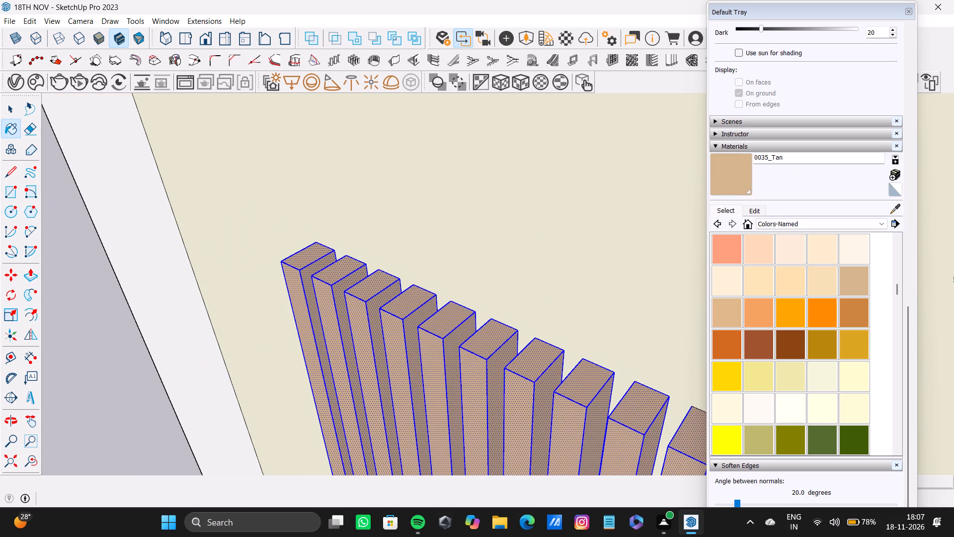
left_click(3, 458)
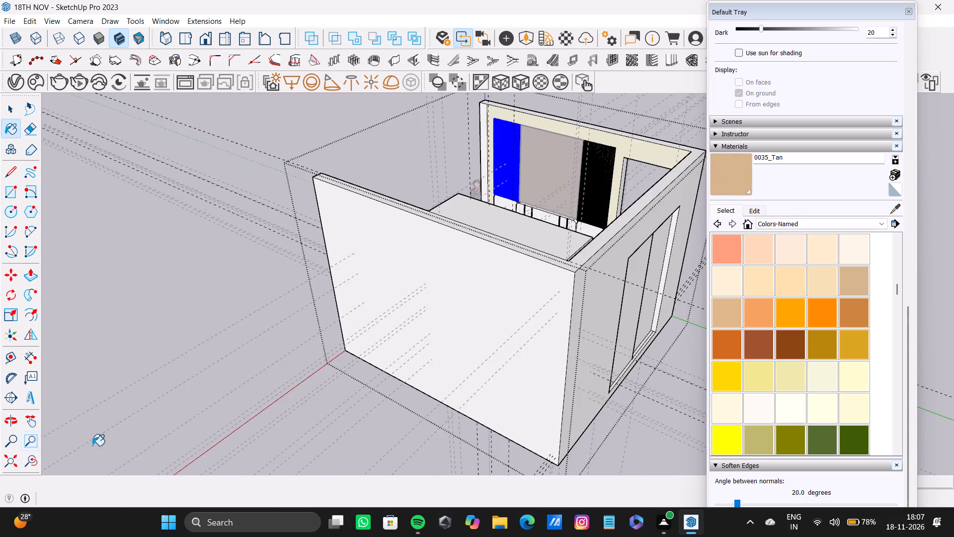
middle_click_drag(174, 307, 459, 347)
key("space")
left_click(172, 182)
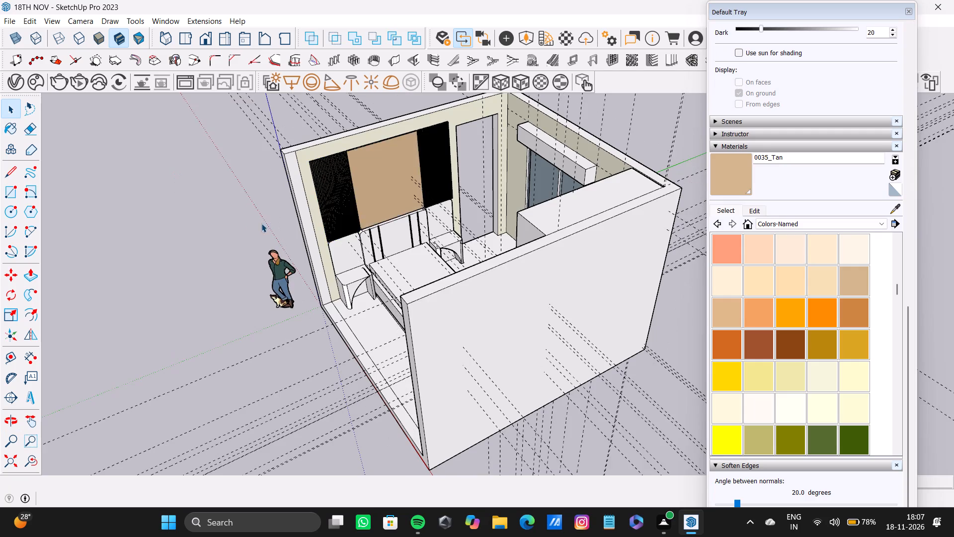
Select the front face of the rounded panel below the first fluted panel, beside the central headboard.
scroll(276, 204, "up", 13)
scroll(362, 171, "down", 9)
scroll(363, 176, "up", 1, "shift")
middle_click_drag(363, 176, 363, 210, "shift")
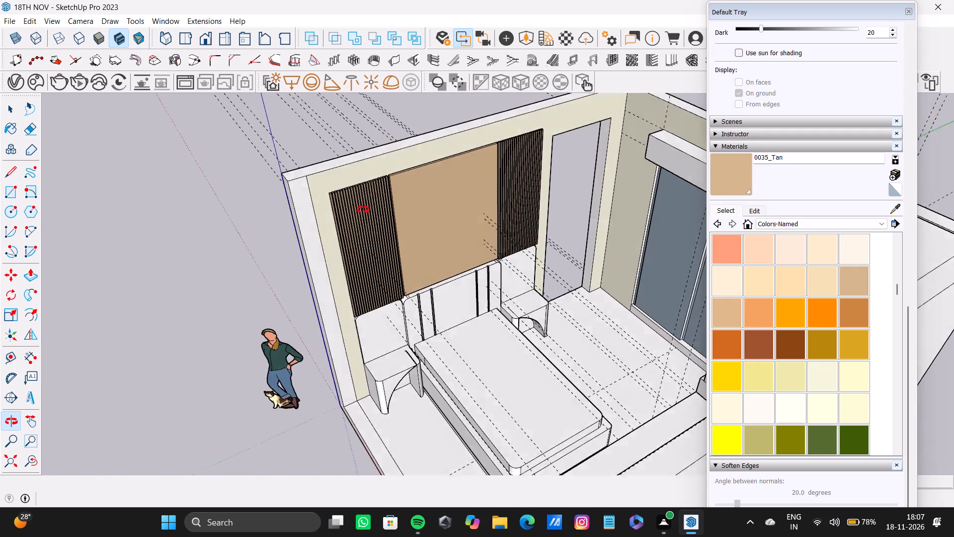
middle_click_drag(363, 210, 388, 175, "shift")
scroll(433, 268, "up", 8)
middle_click_drag(404, 352, 404, 267)
scroll(335, 322, "up", 3)
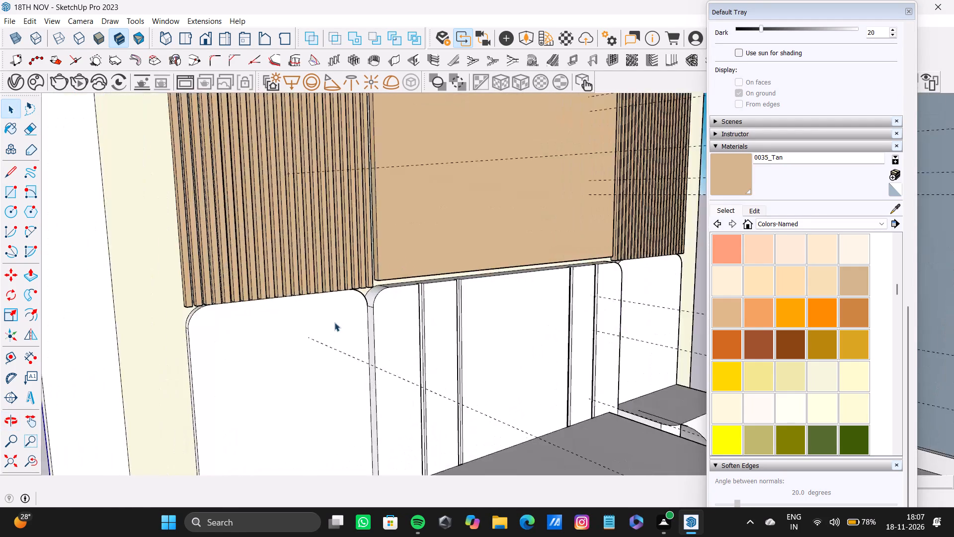
scroll(334, 322, "up", 4)
scroll(317, 307, "down", 5)
middle_click_drag(318, 306, 328, 275, "shift")
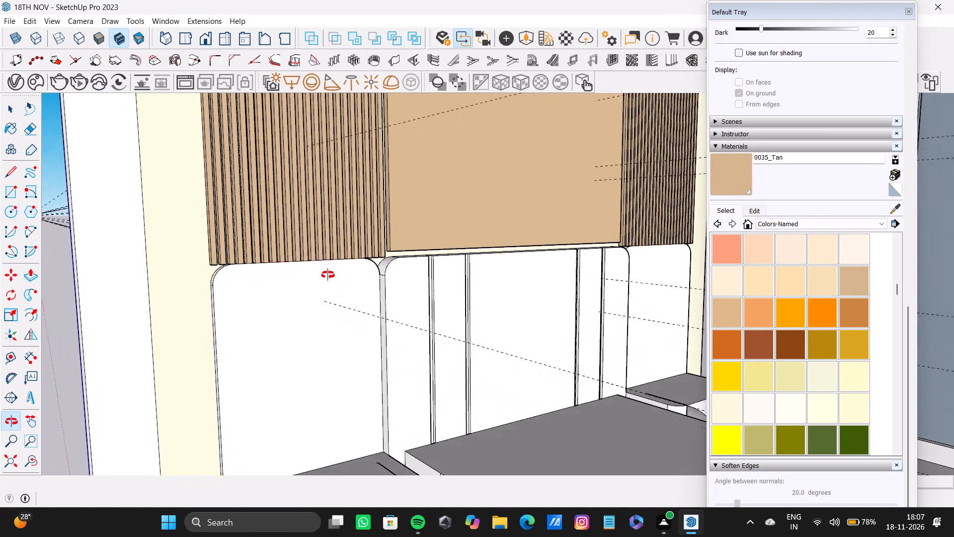
middle_click_drag(328, 275, 381, 266, "shift")
double_click(362, 283)
double_click(362, 284)
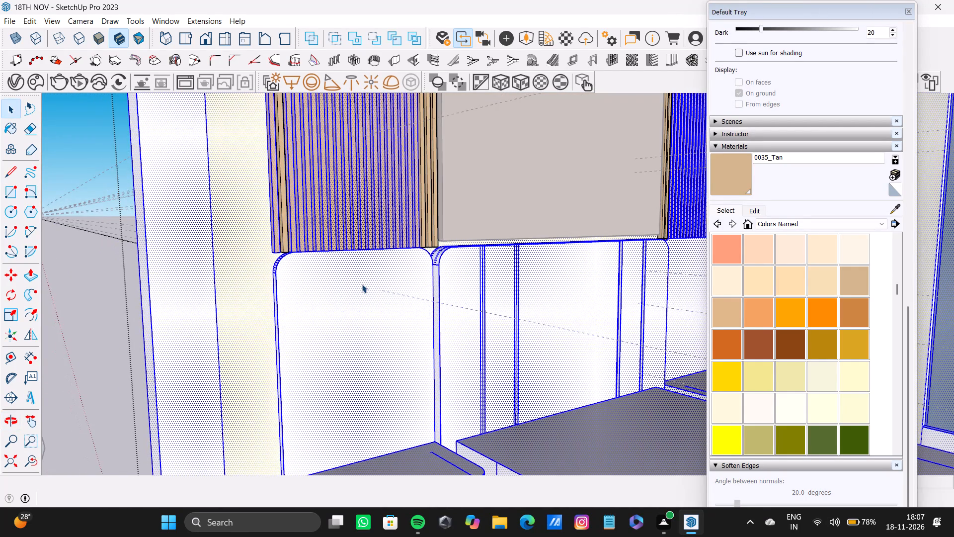
double_click(362, 284)
Add this rounded panel's outer rounded corner and outer side edge faces to the selection.
scroll(294, 271, "up", 11)
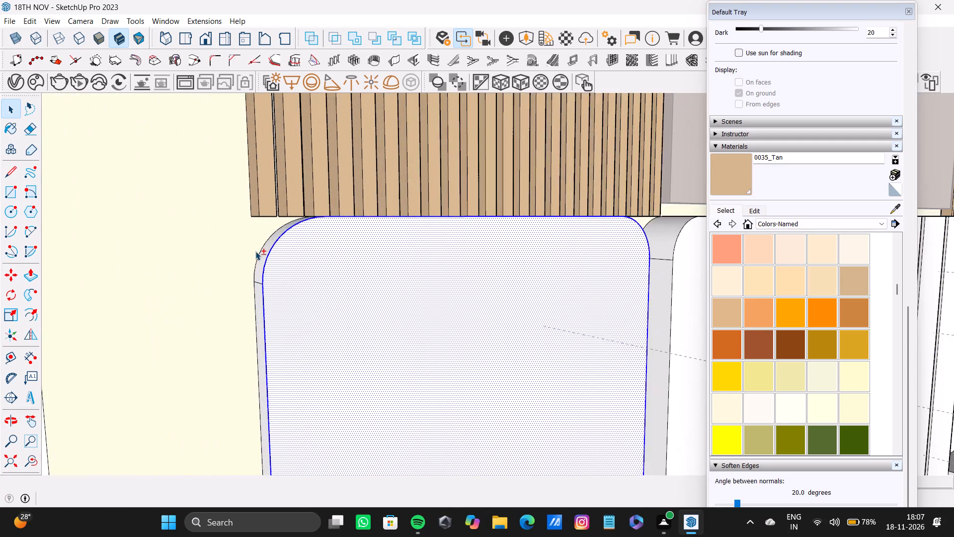
scroll(255, 251, "up", 3)
double_click(260, 255, "shift")
left_click(197, 248, "shift")
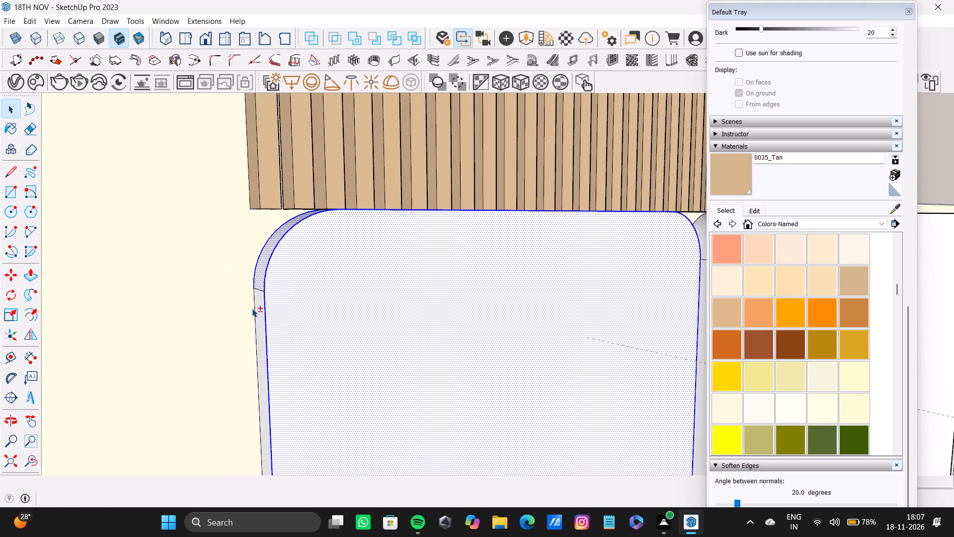
double_click(259, 313, "shift")
Add the central headboard's first three front sections, its near rounded corner and its top edge face to the selection.
scroll(261, 313, "down", 13, "shift")
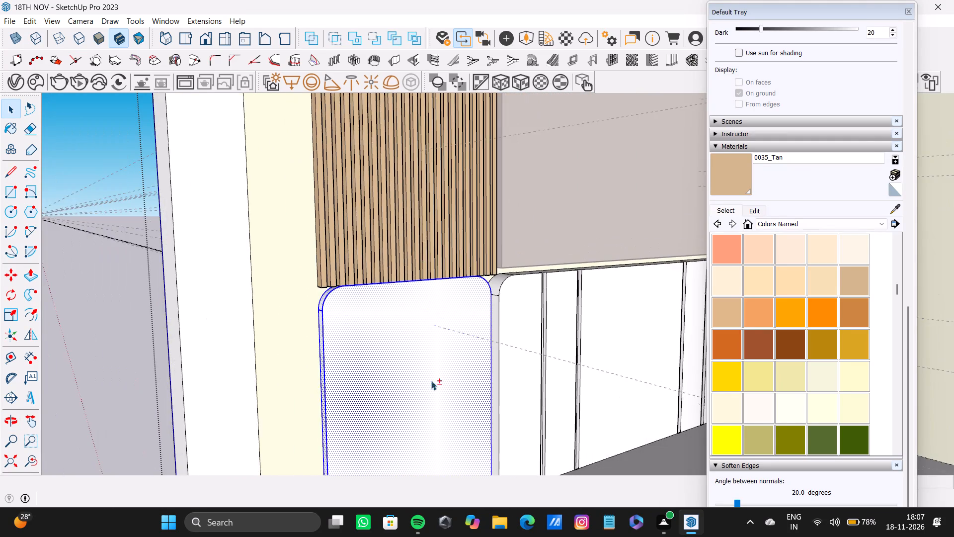
middle_click_drag(431, 383, 430, 275, "shift")
scroll(438, 353, "up", 4, "shift")
scroll(441, 357, "down", 8, "shift")
middle_click_drag(486, 280, 450, 383, "shift")
scroll(463, 341, "up", 9, "shift")
double_click(463, 336, "shift")
double_click(421, 323, "shift")
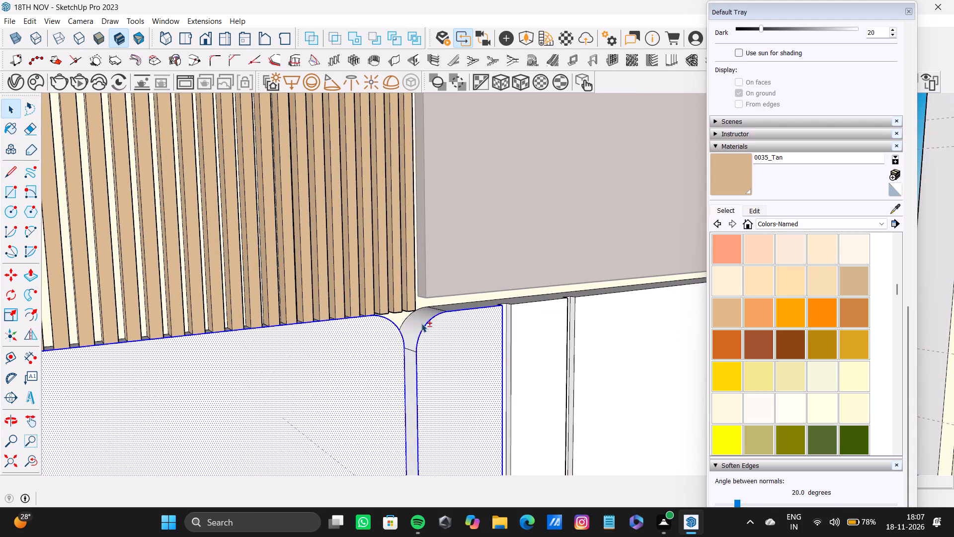
double_click(446, 308, "shift")
double_click(522, 319, "shift")
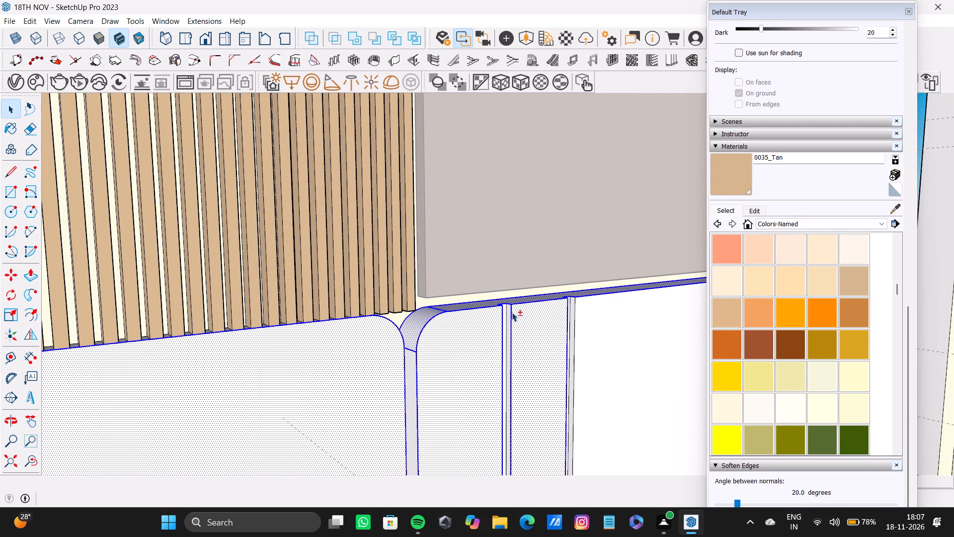
double_click(570, 314, "shift")
double_click(594, 313, "shift")
Add the back and side faces of the narrow vertical grooves between the first headboard sections to the selection.
middle_click_drag(591, 313, 564, 324, "shift")
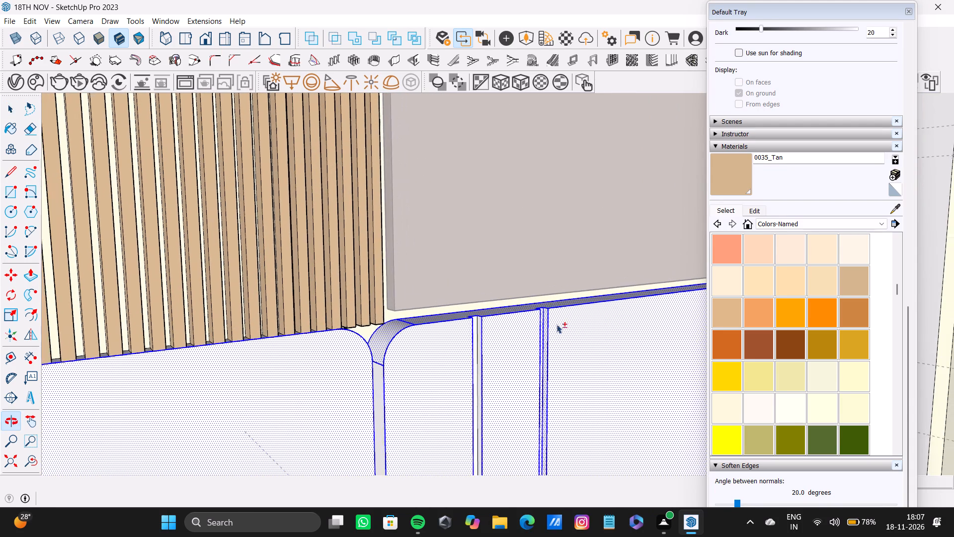
scroll(509, 321, "up", 11, "shift")
double_click(470, 324, "shift")
double_click(461, 319, "shift")
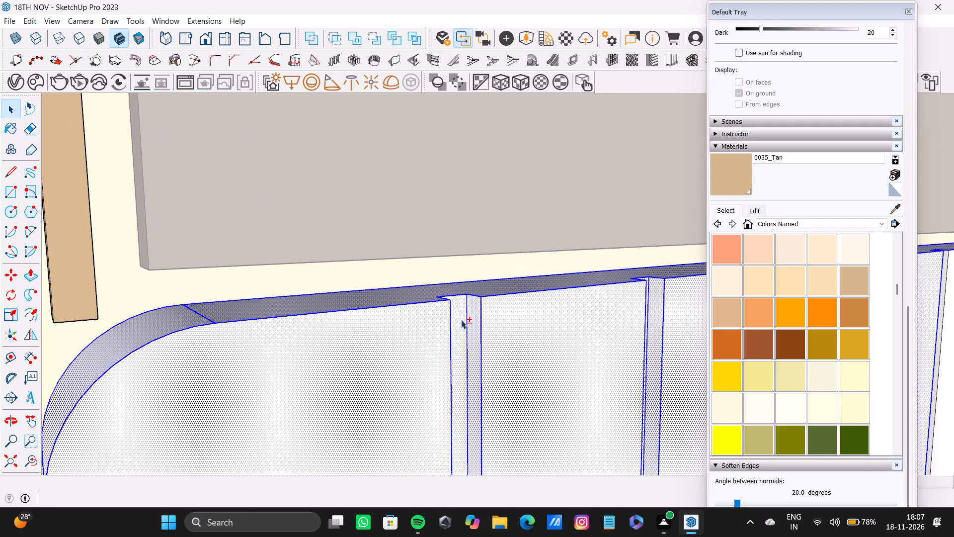
middle_click_drag(477, 319, 366, 343, "shift")
scroll(545, 315, "up", 7)
middle_click_drag(543, 319, 474, 320)
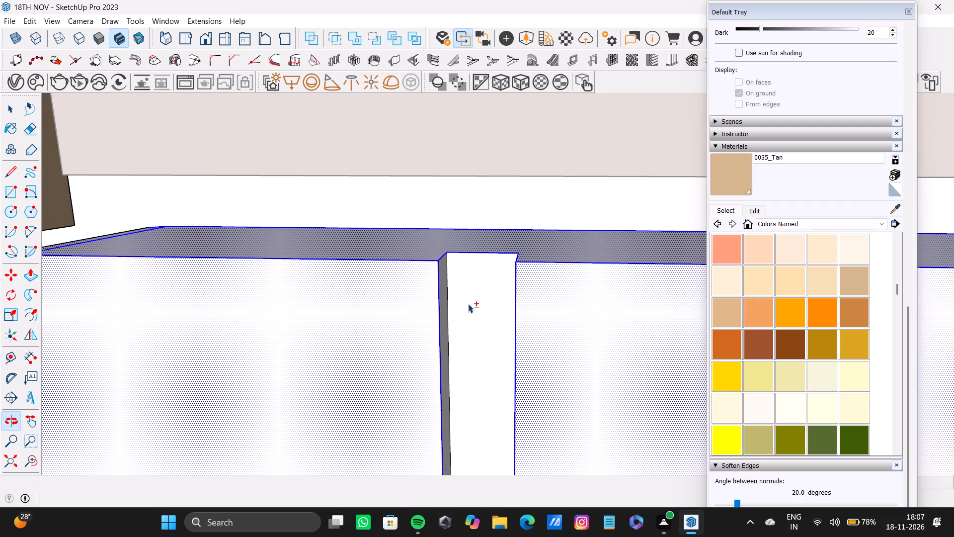
double_click(469, 303, "shift")
double_click(441, 307, "shift")
Add the inner rounded corner and top edge of the first rounded panel, beneath the slats, to the selection.
scroll(420, 347, "down", 7, "shift")
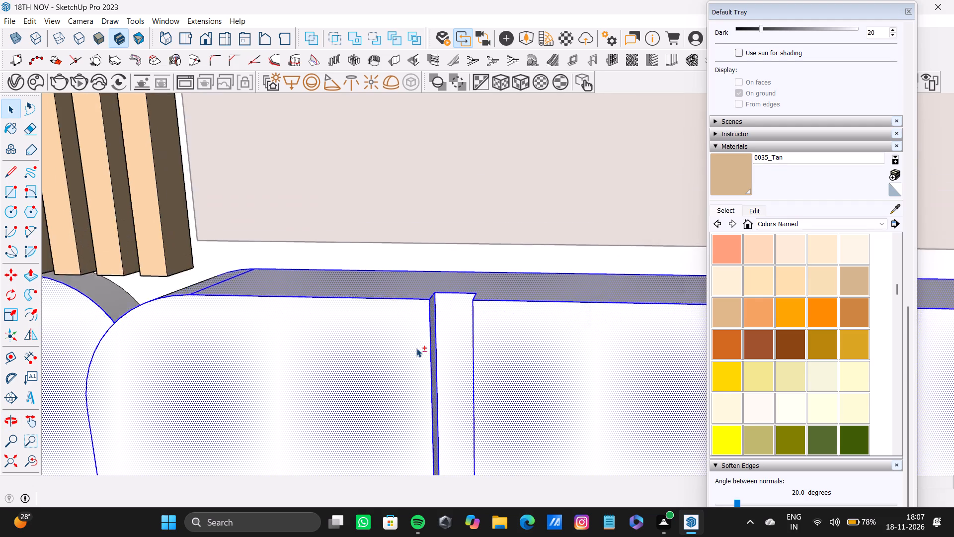
scroll(416, 348, "down", 18, "shift")
scroll(315, 336, "up", 17, "shift")
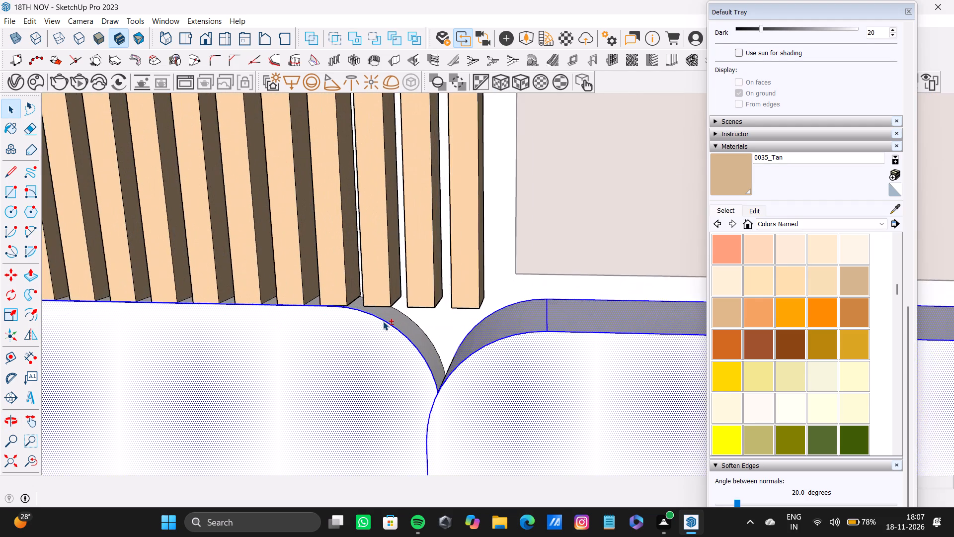
scroll(383, 321, "up", 3, "shift")
left_click(394, 314, "shift")
left_click(282, 294, "shift")
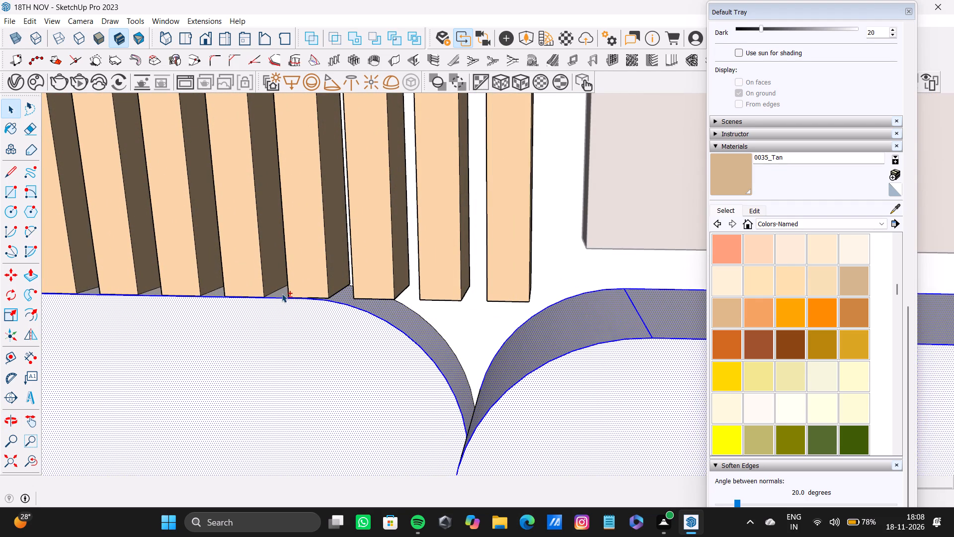
Add the headboard's front section between the third and fourth vertical grooves to the selection.
middle_click_drag(270, 295, 529, 356, "shift")
scroll(331, 350, "down", 6, "shift")
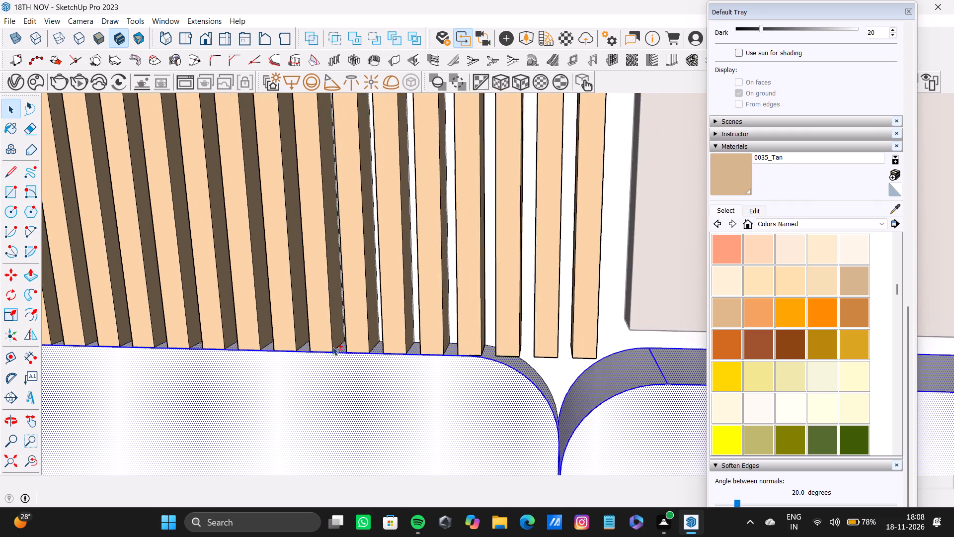
scroll(332, 347, "down", 12, "shift")
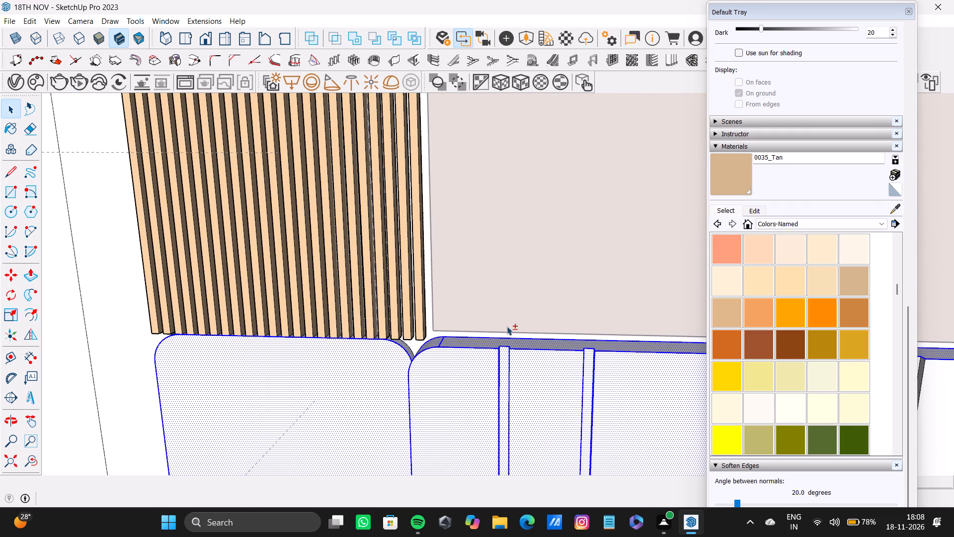
scroll(506, 338, "down", 9, "shift")
middle_click_drag(506, 339, 314, 334, "shift")
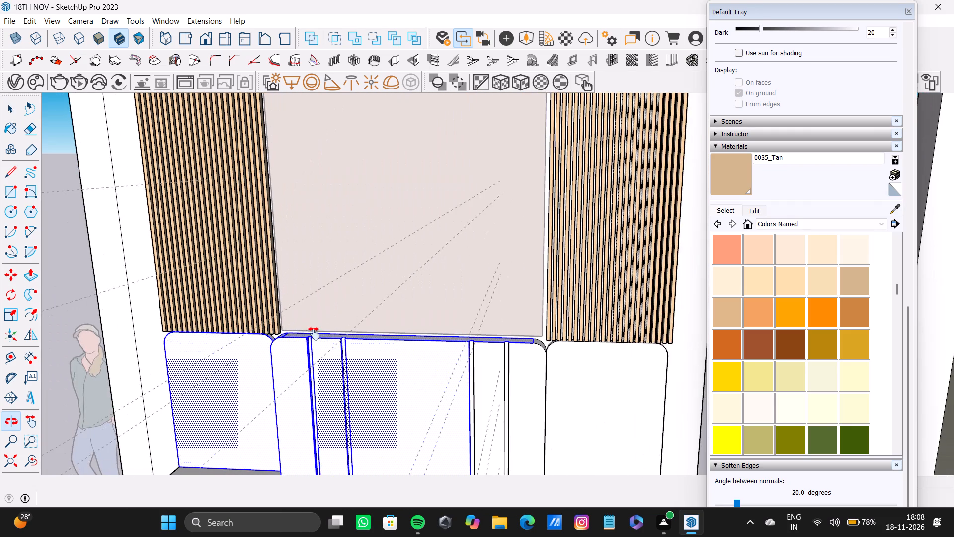
middle_click_drag(314, 334, 321, 333, "shift")
scroll(619, 328, "up", 10, "shift")
double_click(455, 370, "shift")
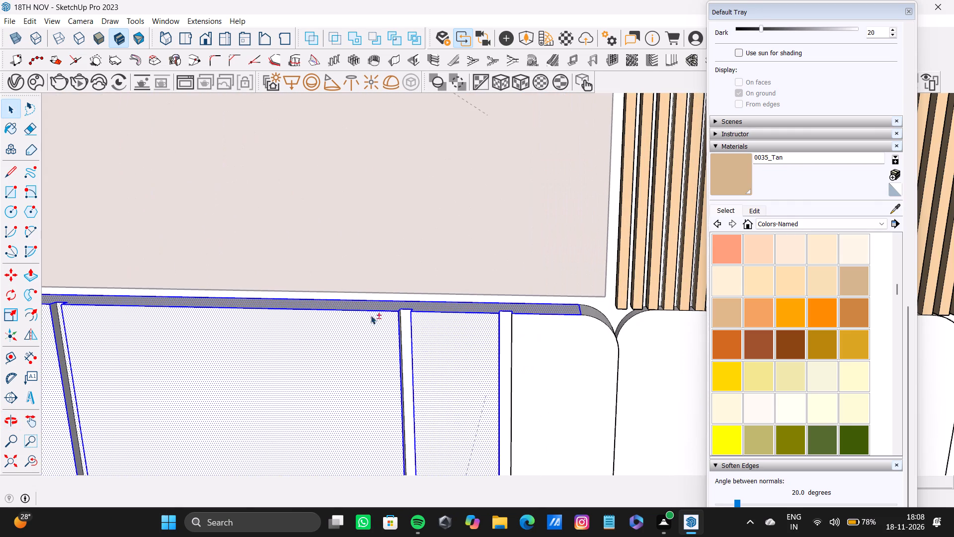
Add the back face and both side faces of the headboard's third vertical groove to the selection.
double_click(403, 313, "shift")
scroll(402, 315, "up", 8, "shift")
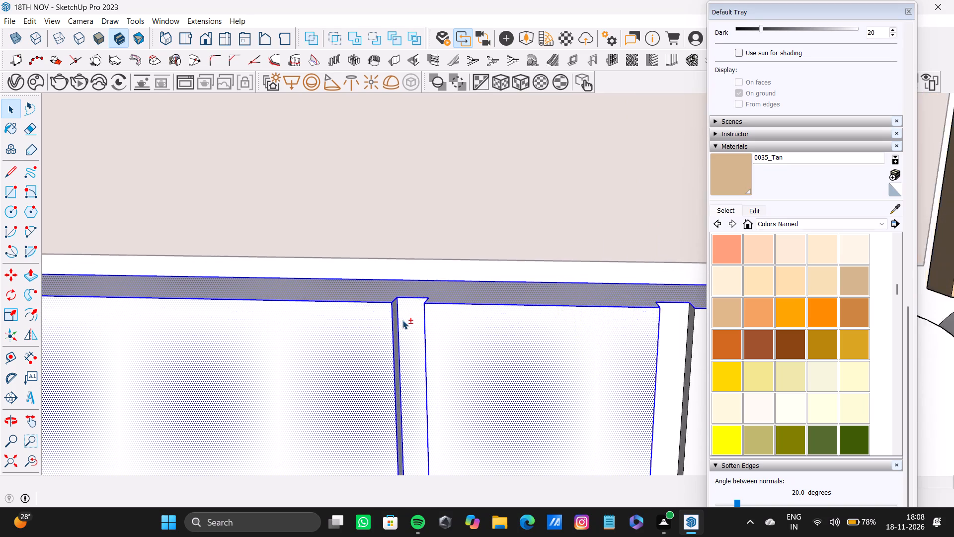
scroll(402, 320, "up", 4, "shift")
middle_click_drag(402, 321, 363, 324)
scroll(378, 315, "up", 4, "shift")
double_click(387, 306, "shift")
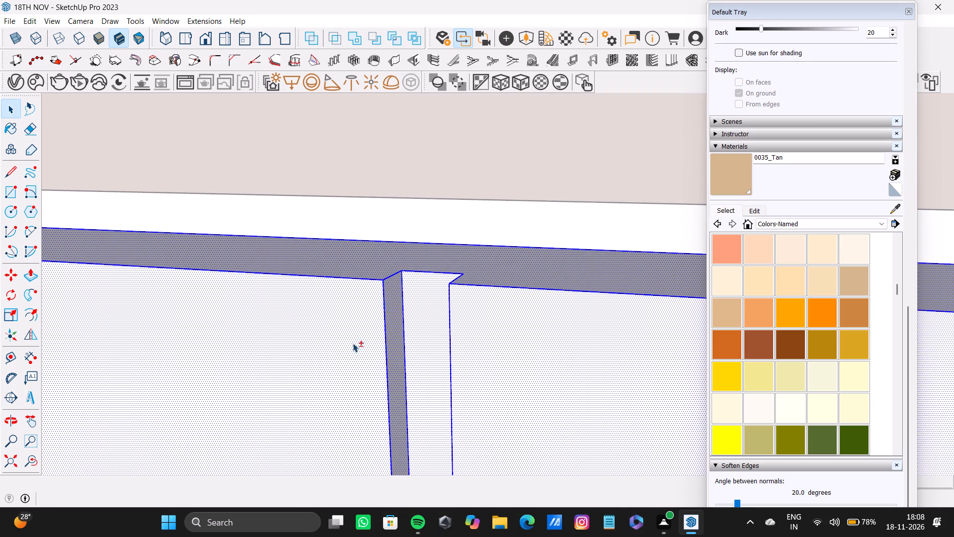
middle_click_drag(350, 347, 505, 368)
scroll(484, 353, "up", 4, "shift")
double_click(445, 318, "shift")
Add the fourth groove's back and one side face, plus the last front section of the headboard, to the selection.
scroll(457, 335, "down", 3, "shift")
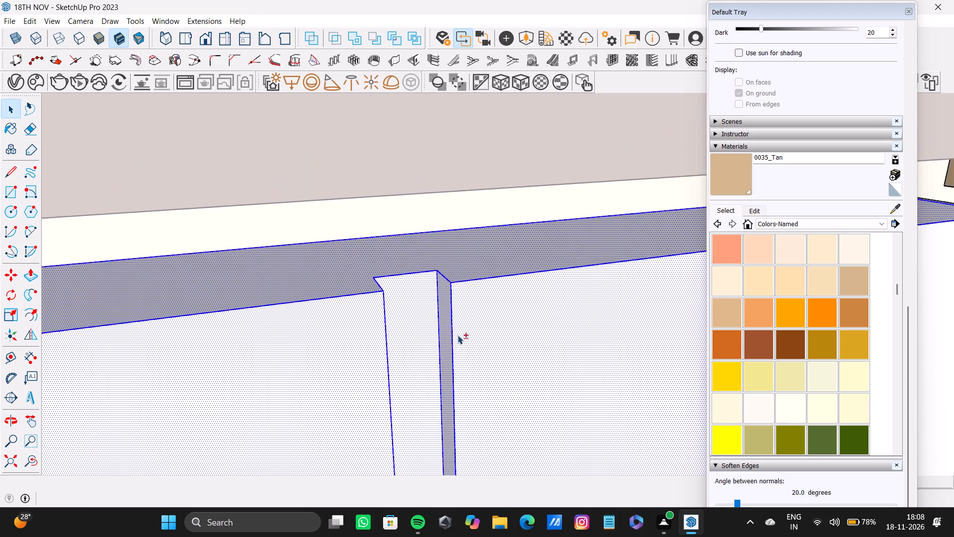
scroll(458, 335, "down", 15, "shift")
middle_click_drag(517, 345, 398, 347, "shift")
scroll(397, 346, "down", 1, "shift")
scroll(438, 328, "up", 10, "shift")
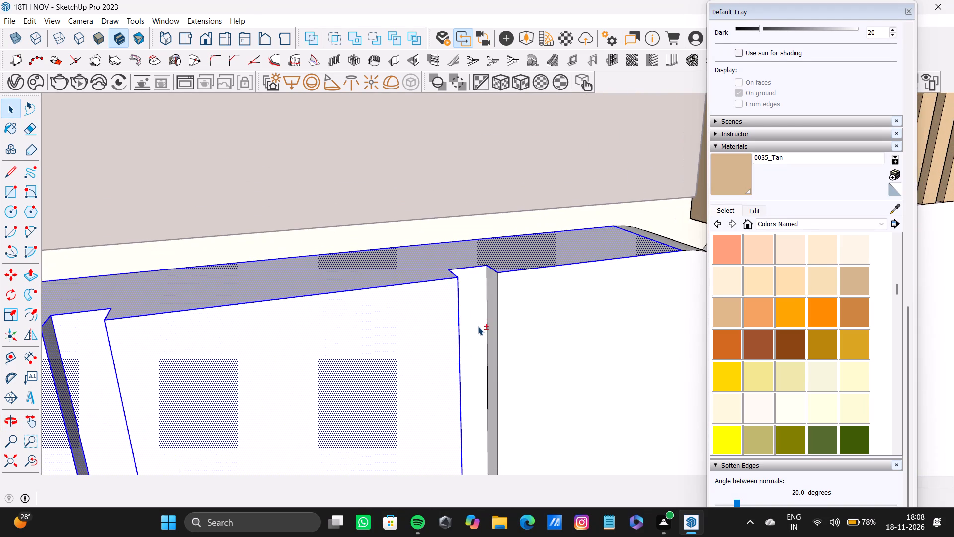
double_click(478, 326, "shift")
double_click(494, 329, "shift")
double_click(522, 336, "shift")
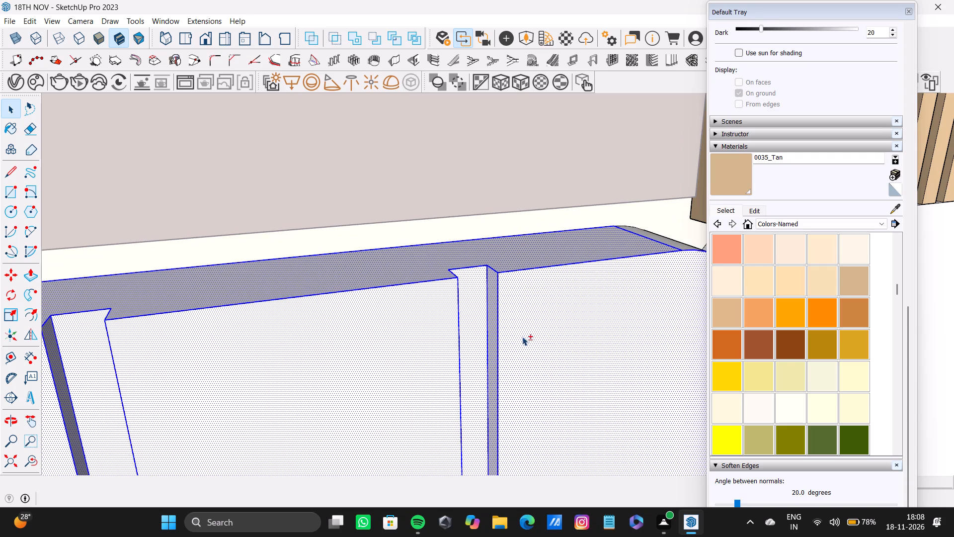
Add the fourth groove's other side face and the headboard's far rounded corner and side edge to the selection.
middle_click_drag(530, 341, 320, 333)
scroll(358, 314, "up", 5, "shift")
double_click(349, 311, "shift")
scroll(389, 331, "down", 10, "shift")
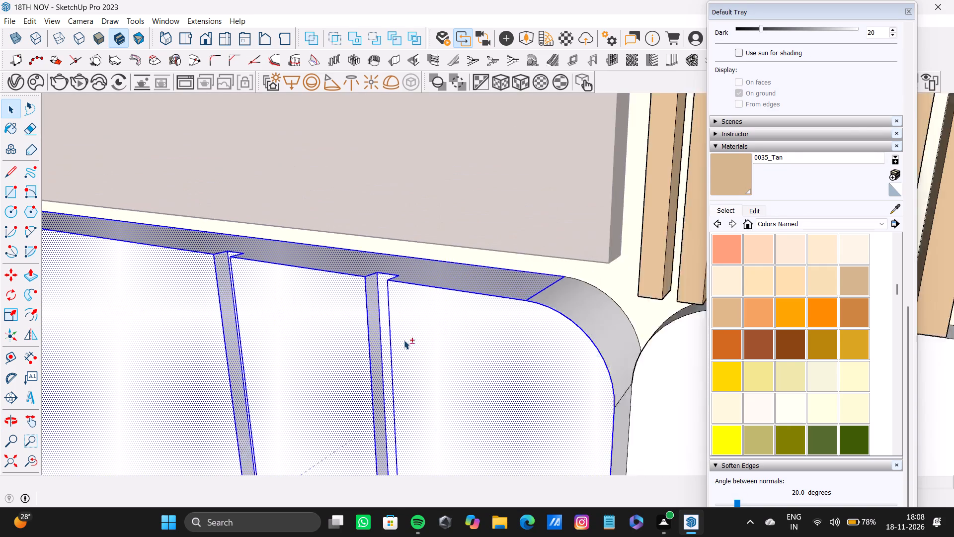
middle_click_drag(414, 340, 385, 304, "shift")
scroll(480, 284, "up", 2, "shift")
double_click(550, 280, "shift")
double_click(592, 393, "shift")
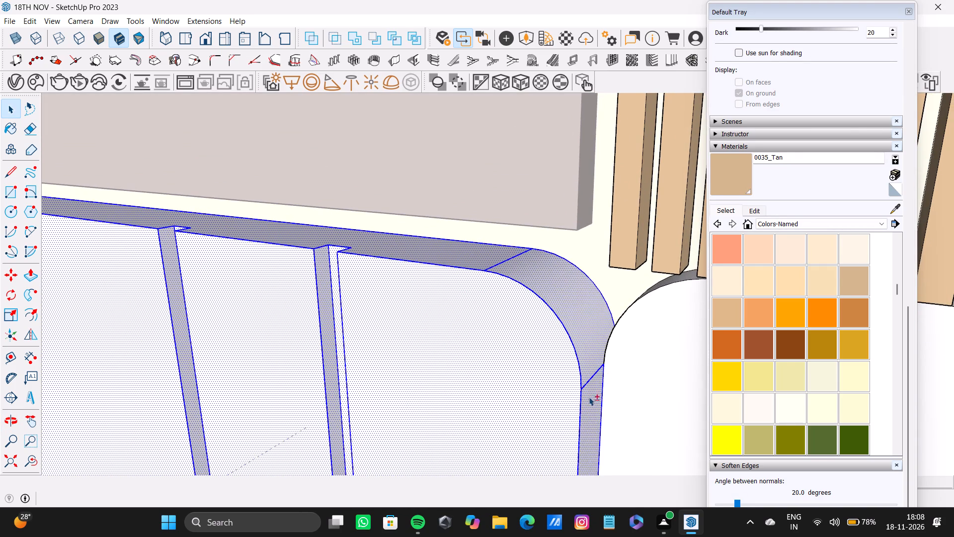
Add the front face of the rounded panel below the second fluted panel to the selection.
scroll(469, 342, "down", 15, "shift")
middle_click_drag(383, 334, 367, 290, "shift")
scroll(531, 373, "up", 4, "shift")
double_click(530, 370, "shift")
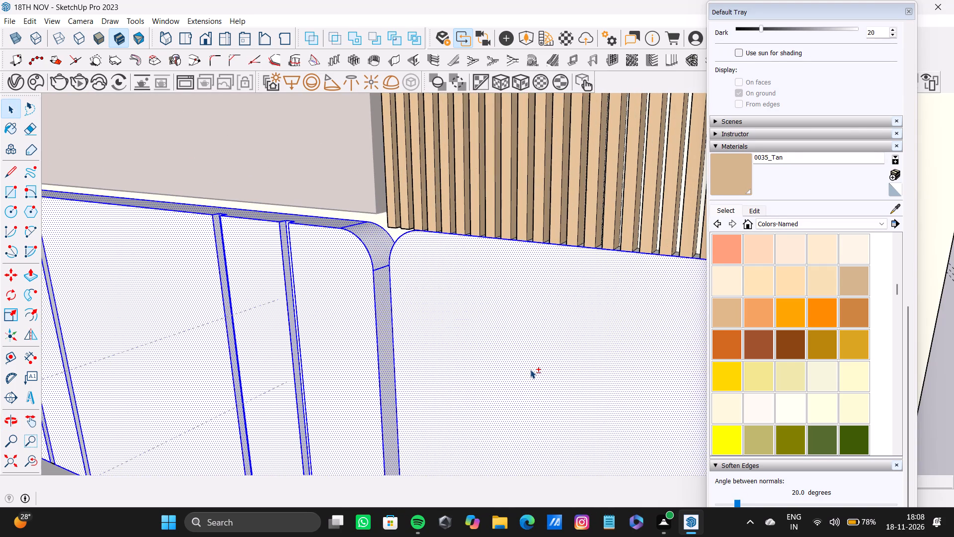
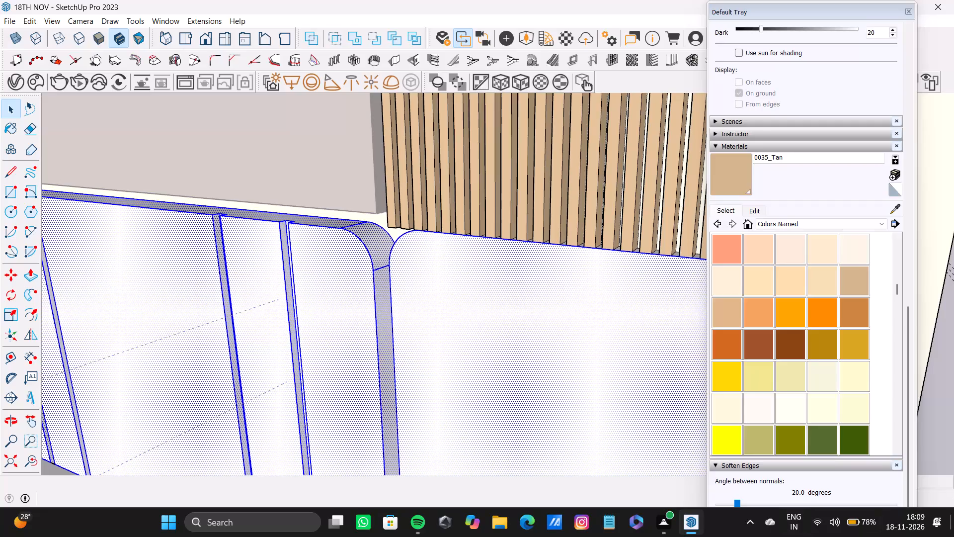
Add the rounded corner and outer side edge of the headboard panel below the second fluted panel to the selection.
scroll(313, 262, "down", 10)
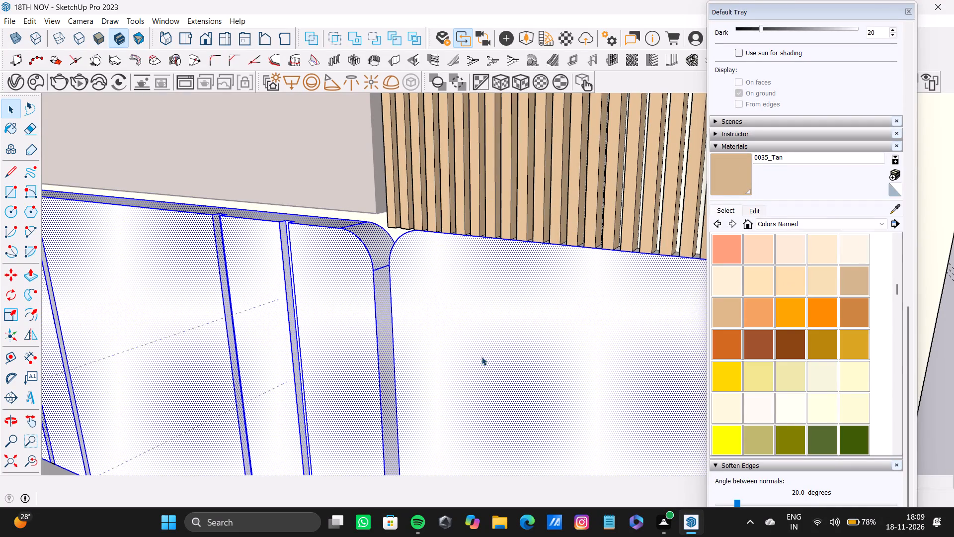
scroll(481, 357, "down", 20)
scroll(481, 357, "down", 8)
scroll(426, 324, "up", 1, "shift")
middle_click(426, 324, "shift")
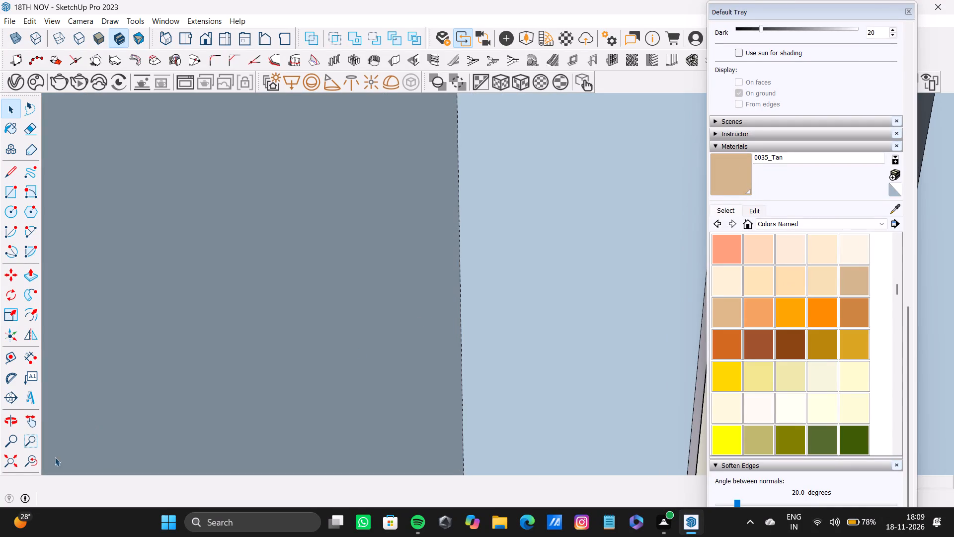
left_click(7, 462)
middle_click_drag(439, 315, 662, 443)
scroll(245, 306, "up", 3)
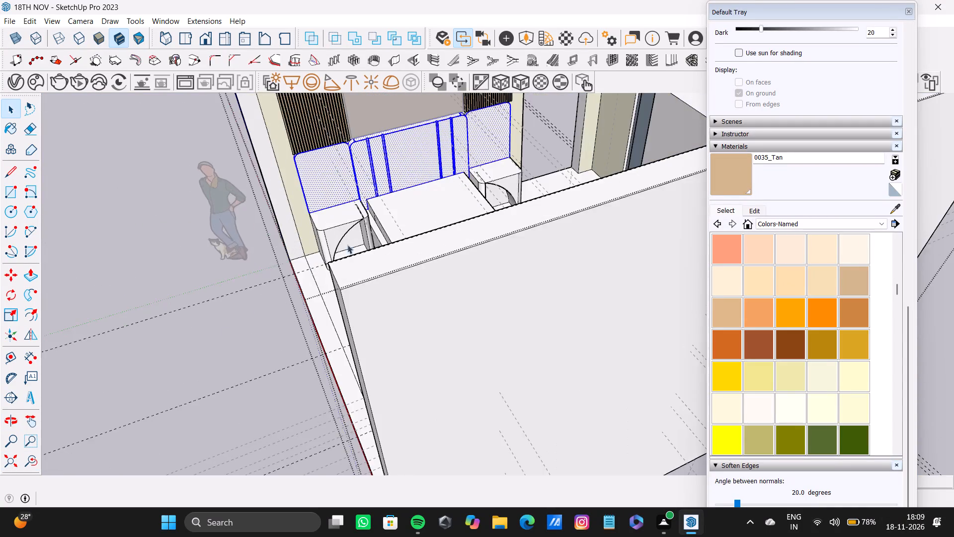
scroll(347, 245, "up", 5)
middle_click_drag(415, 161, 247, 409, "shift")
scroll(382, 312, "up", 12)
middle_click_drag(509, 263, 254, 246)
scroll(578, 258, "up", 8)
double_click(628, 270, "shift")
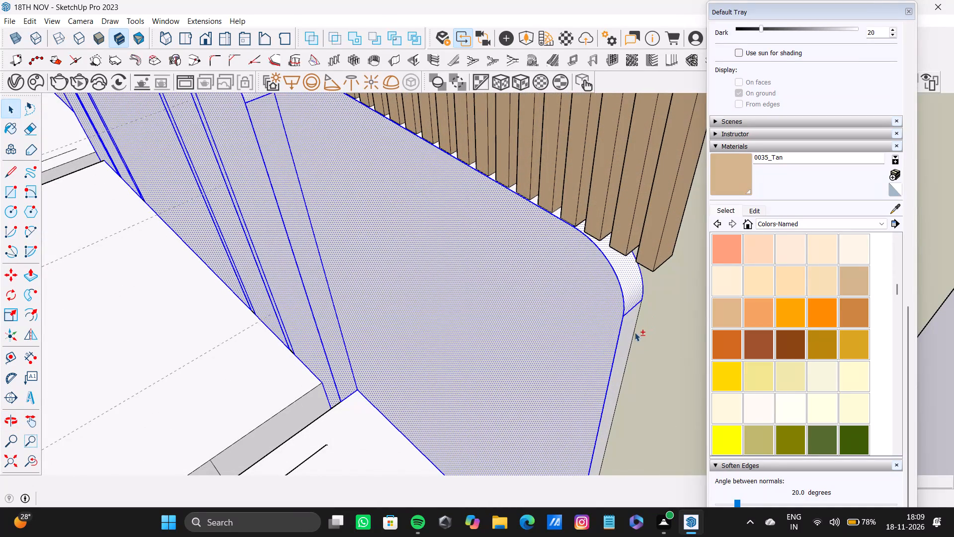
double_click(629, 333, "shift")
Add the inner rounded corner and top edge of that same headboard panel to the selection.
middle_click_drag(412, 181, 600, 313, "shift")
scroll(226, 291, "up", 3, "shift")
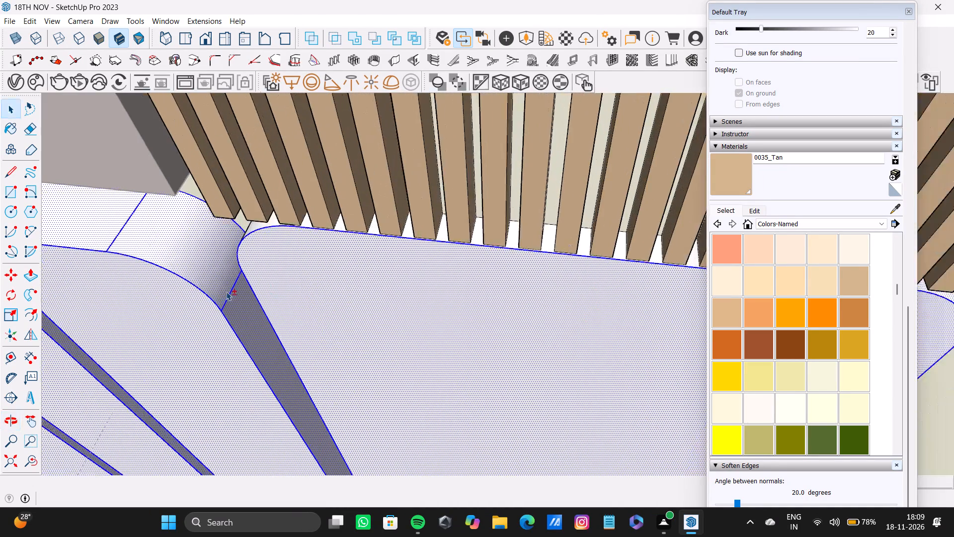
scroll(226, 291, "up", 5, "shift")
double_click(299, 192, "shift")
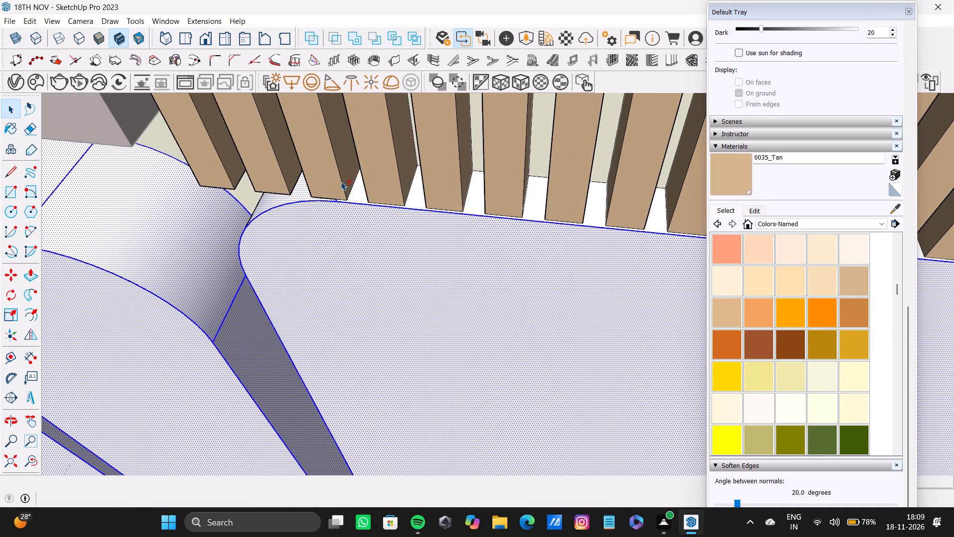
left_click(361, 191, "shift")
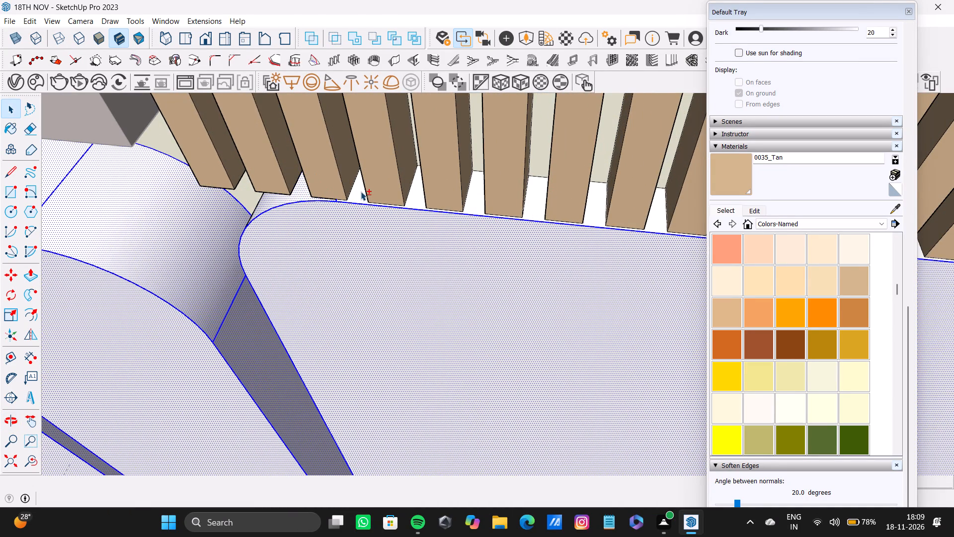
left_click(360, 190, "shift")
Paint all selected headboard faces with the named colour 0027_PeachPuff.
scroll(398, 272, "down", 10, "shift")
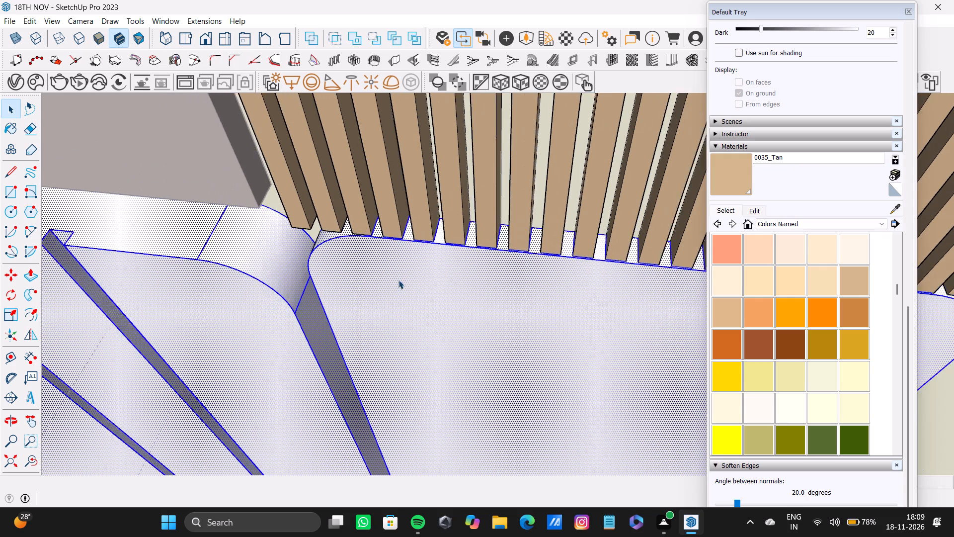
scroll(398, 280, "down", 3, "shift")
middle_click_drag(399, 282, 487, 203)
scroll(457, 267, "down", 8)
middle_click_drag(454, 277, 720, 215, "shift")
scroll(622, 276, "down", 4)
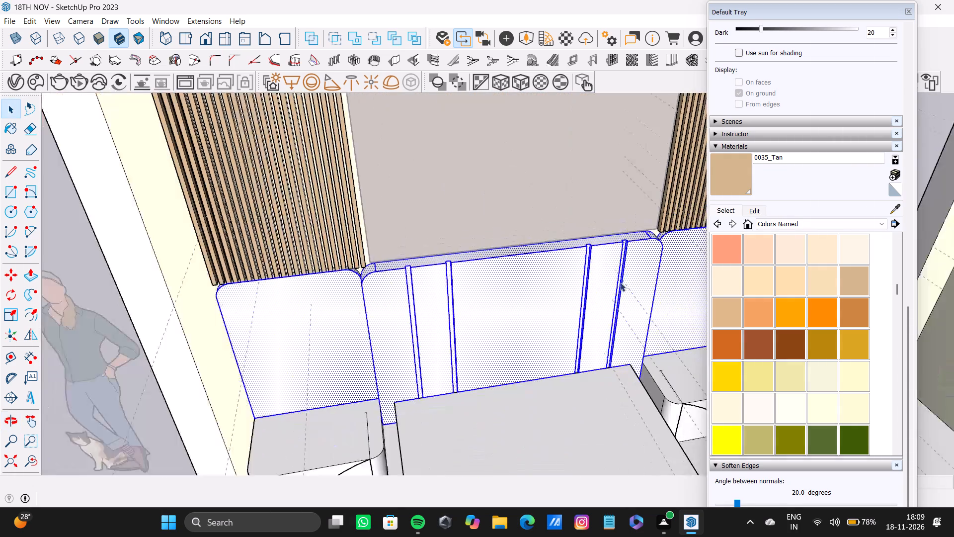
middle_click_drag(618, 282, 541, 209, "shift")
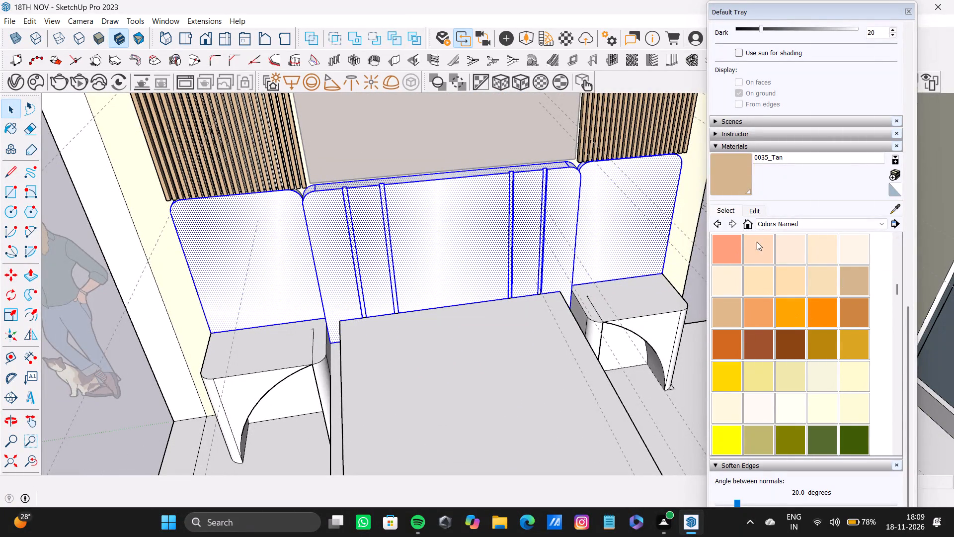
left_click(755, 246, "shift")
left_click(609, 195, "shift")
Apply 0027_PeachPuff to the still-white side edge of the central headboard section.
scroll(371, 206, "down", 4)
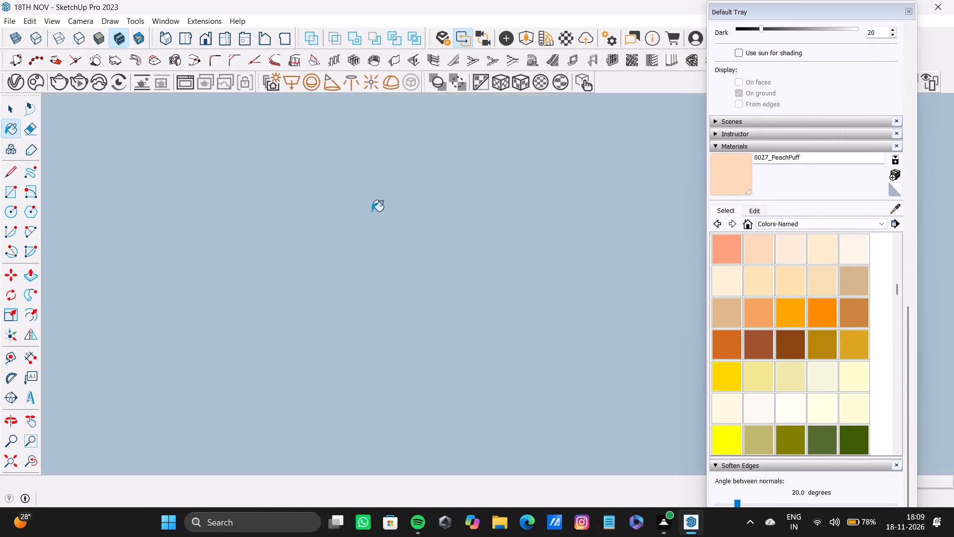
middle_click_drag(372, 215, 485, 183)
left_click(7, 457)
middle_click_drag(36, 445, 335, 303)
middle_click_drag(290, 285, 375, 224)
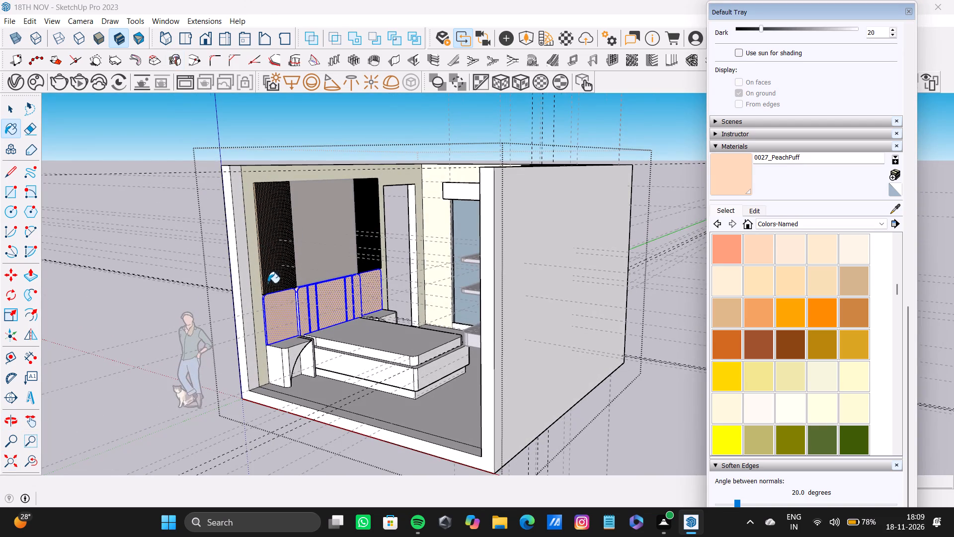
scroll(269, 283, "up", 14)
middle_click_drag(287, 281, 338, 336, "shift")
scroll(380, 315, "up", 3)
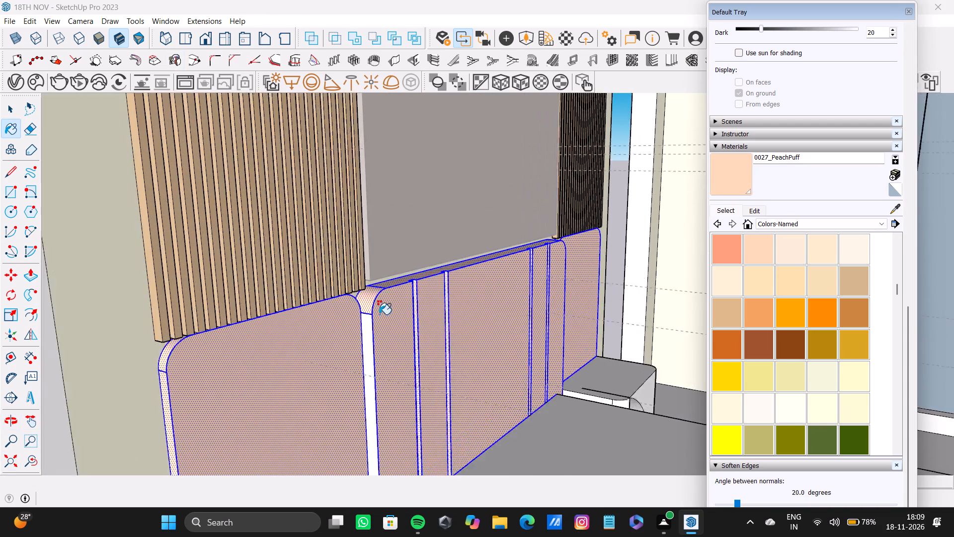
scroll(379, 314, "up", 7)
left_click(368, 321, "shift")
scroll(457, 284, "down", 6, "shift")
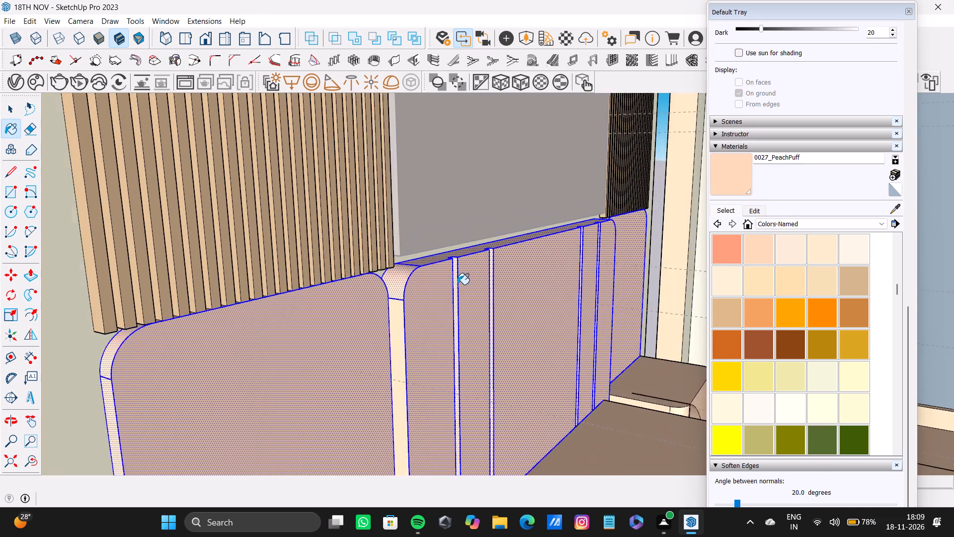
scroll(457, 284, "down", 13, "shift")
Undo the peach headboard painting and the earlier 0035_Tan painting on the fluted panels and the central wall panel.
key("ctrl+z")
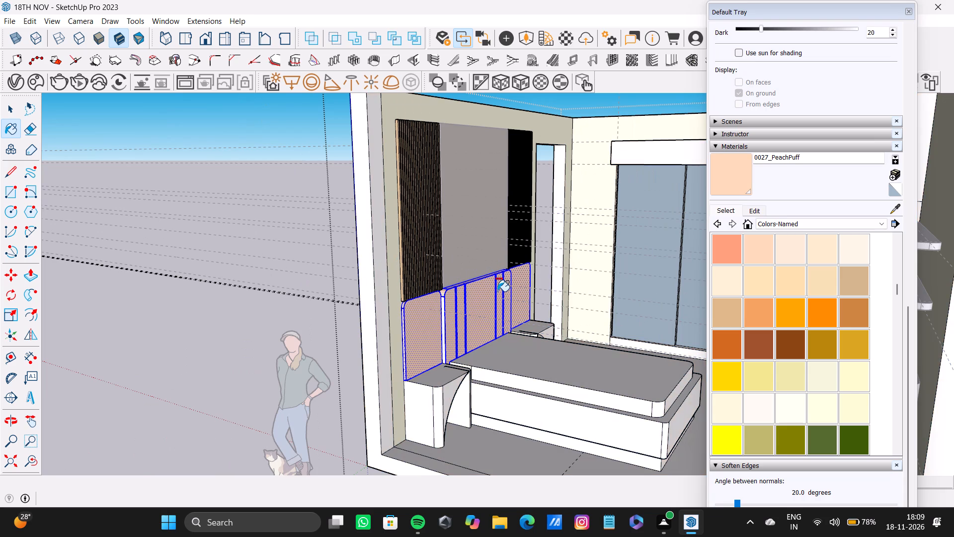
key("ctrl+z")
key("ctrl+z")
key("ctrl+z")
key("ctrl+z")
key("ctrl+z")
key("ctrl+z")
key("ctrl+z")
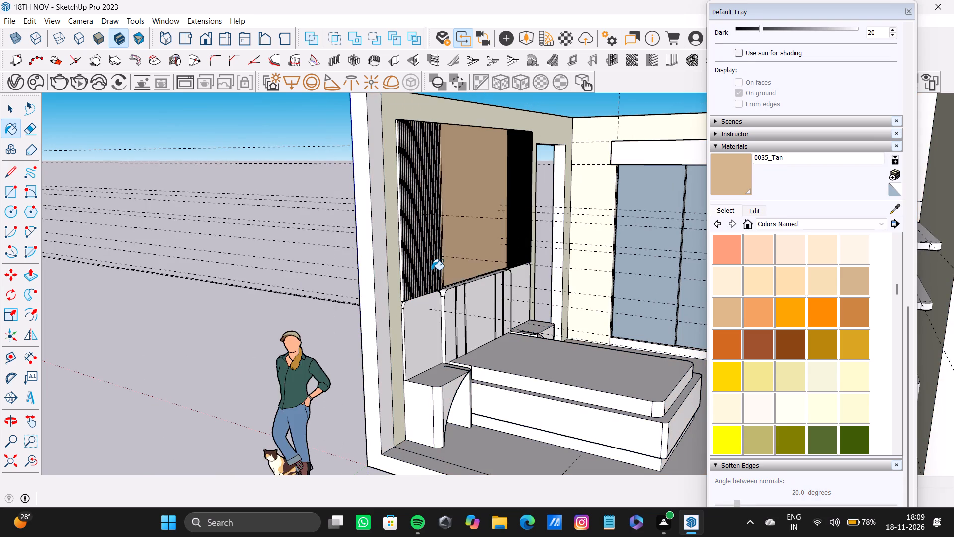
key("ctrl+z")
key("ctrl+z")
key("ctrl+z")
Open the second fluted panel for editing and select the top, front and side faces of the slat nearest the central panel.
middle_click_drag(470, 182, 403, 342)
scroll(477, 168, "down", 2, "shift")
middle_click_drag(493, 156, 354, 430, "shift")
scroll(617, 311, "up", 9)
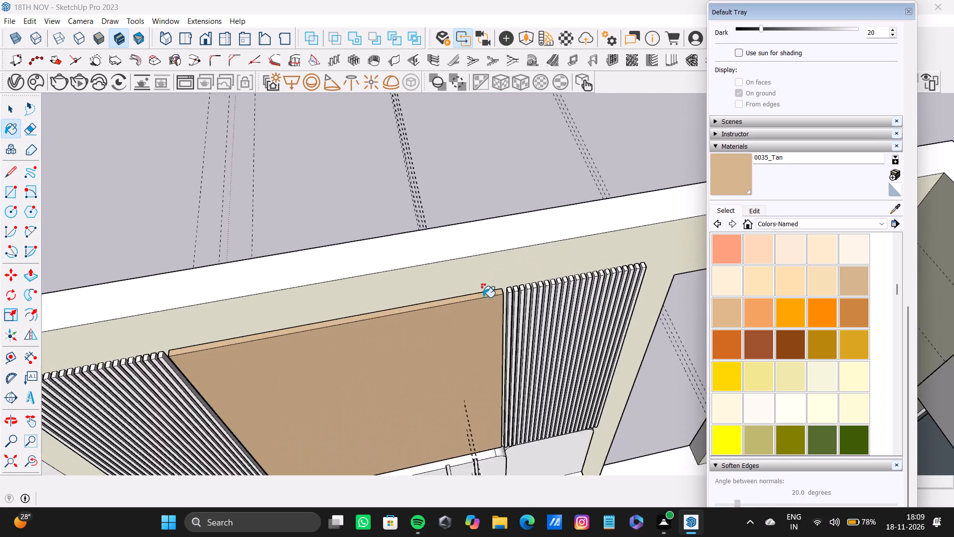
scroll(483, 297, "up", 16)
key("space")
double_click(513, 292, "shift")
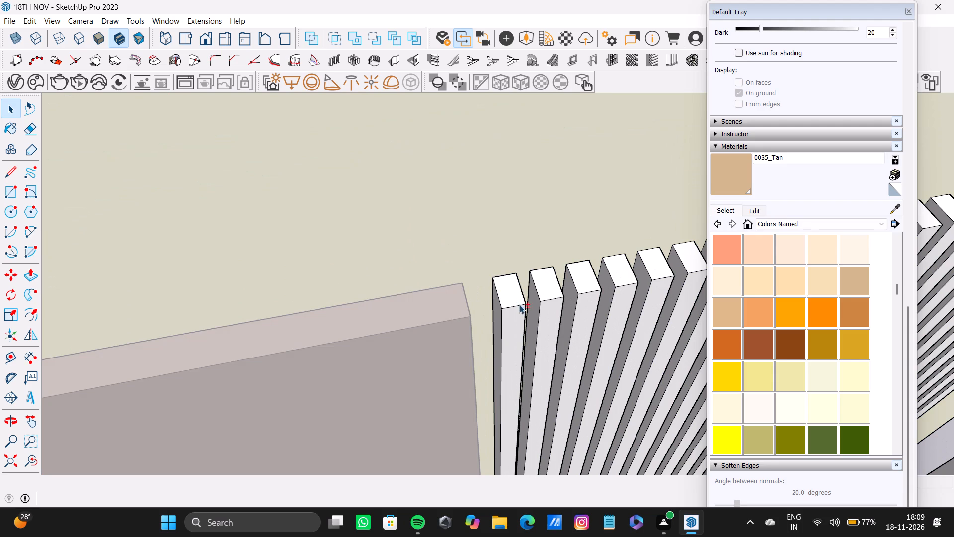
double_click(519, 305, "shift")
double_click(518, 297, "shift")
double_click(515, 320, "shift")
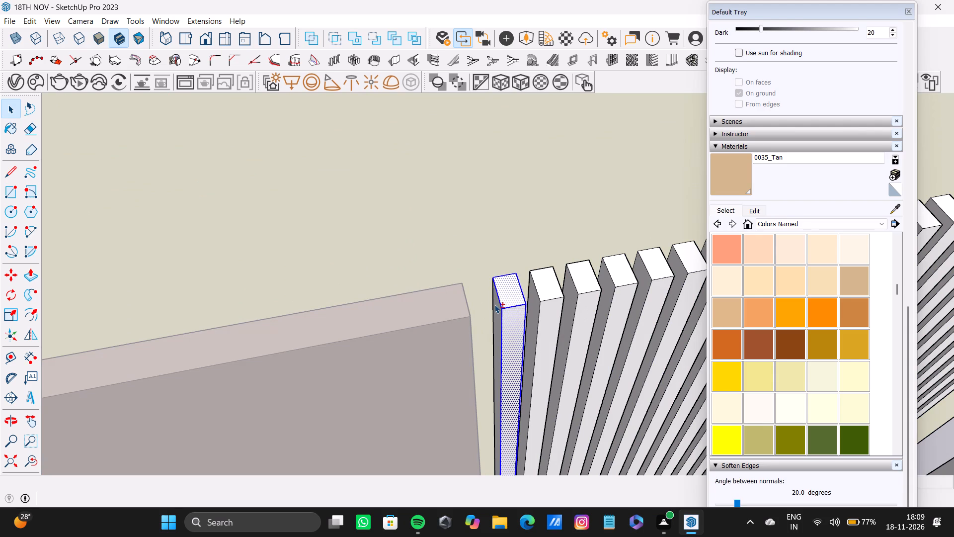
double_click(495, 304, "shift")
Add the top, front and side faces of the second, third and fourth slats to the selection.
double_click(539, 277, "shift")
double_click(549, 311, "shift")
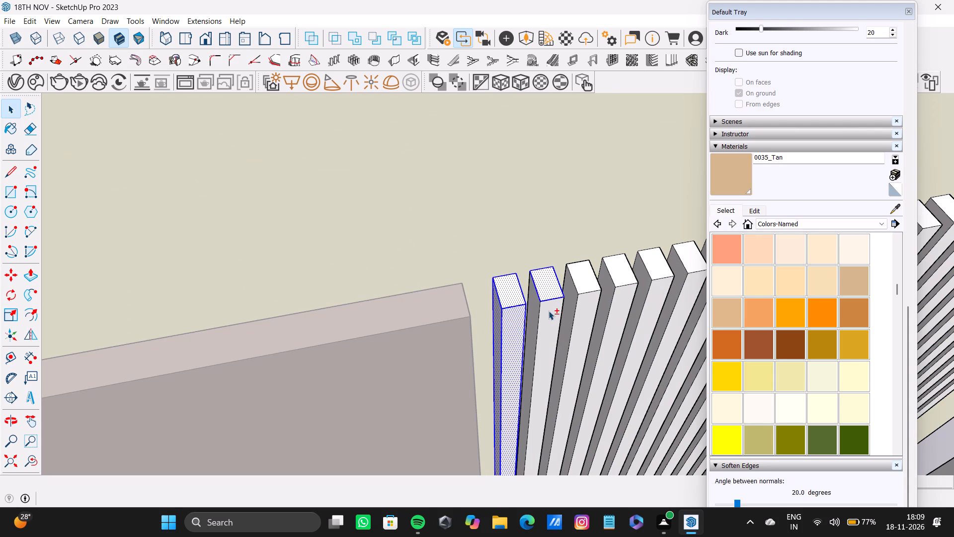
double_click(534, 308, "shift")
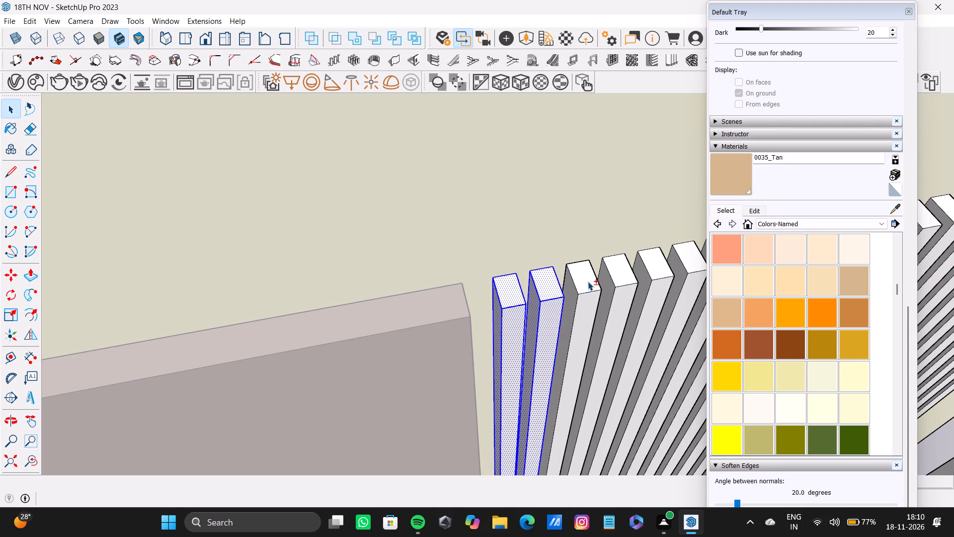
double_click(588, 281, "shift")
double_click(597, 314, "shift")
double_click(574, 304, "shift")
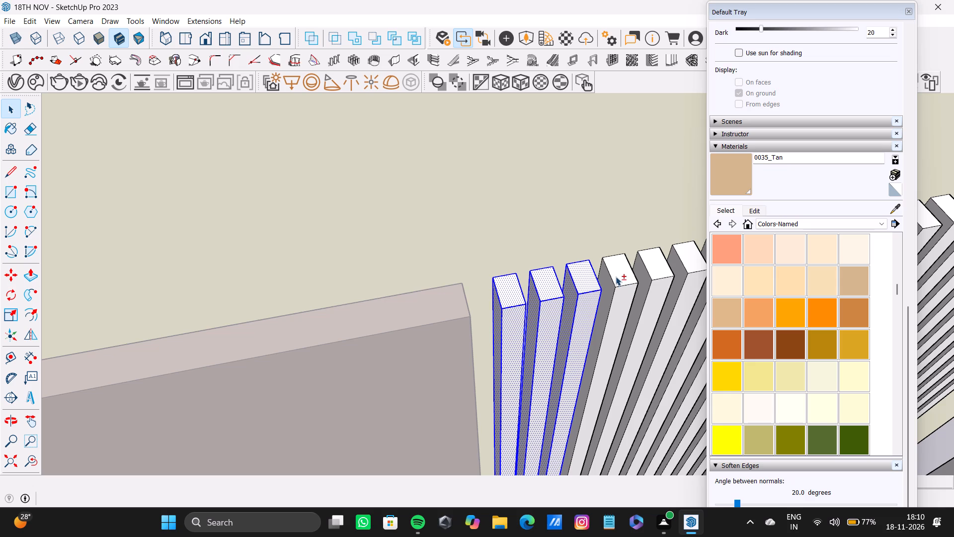
double_click(619, 275, "shift")
double_click(622, 298, "shift")
double_click(609, 292, "shift")
double_click(619, 293, "shift")
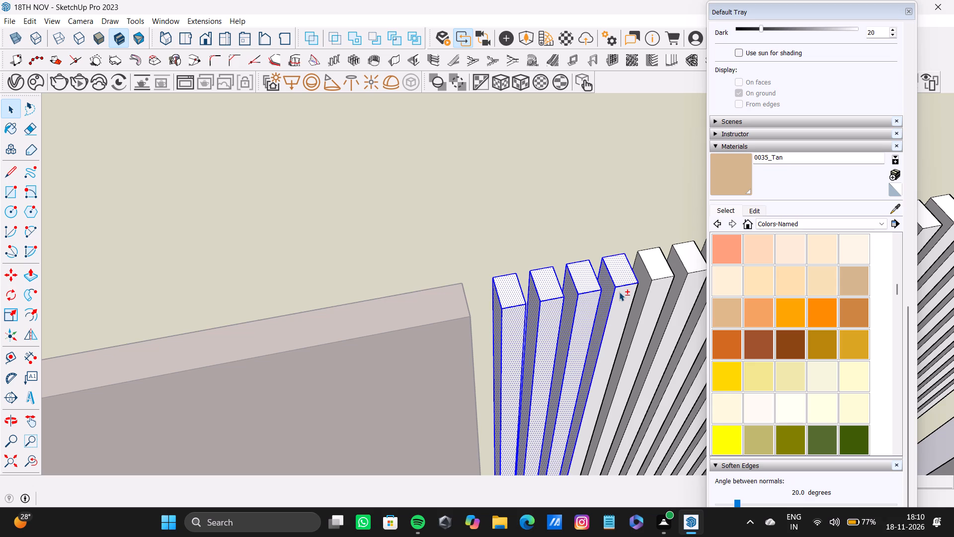
Add the top, front and side faces of the fifth and sixth slats to the selection.
double_click(655, 264, "shift")
double_click(664, 293, "shift")
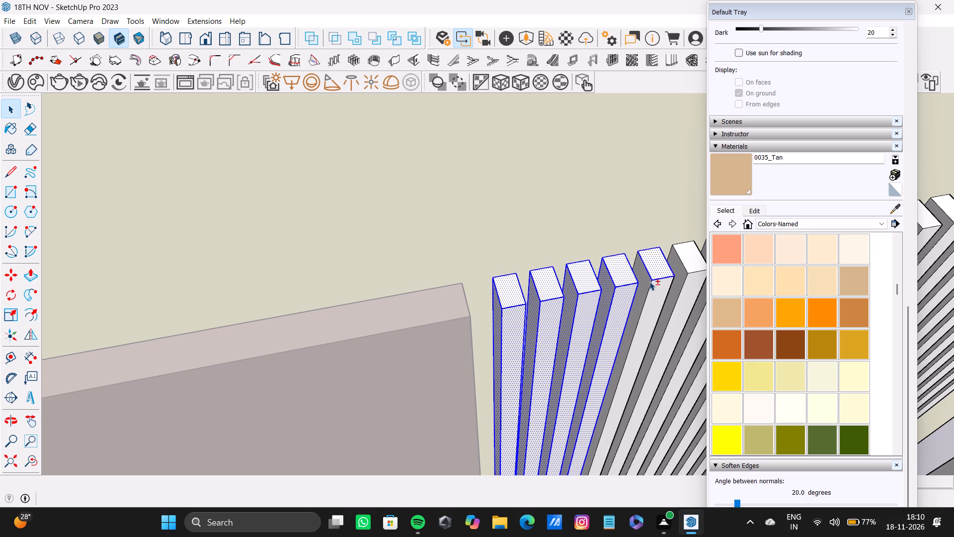
double_click(643, 281, "shift")
double_click(658, 290, "shift")
middle_click_drag(657, 291, 473, 290, "shift")
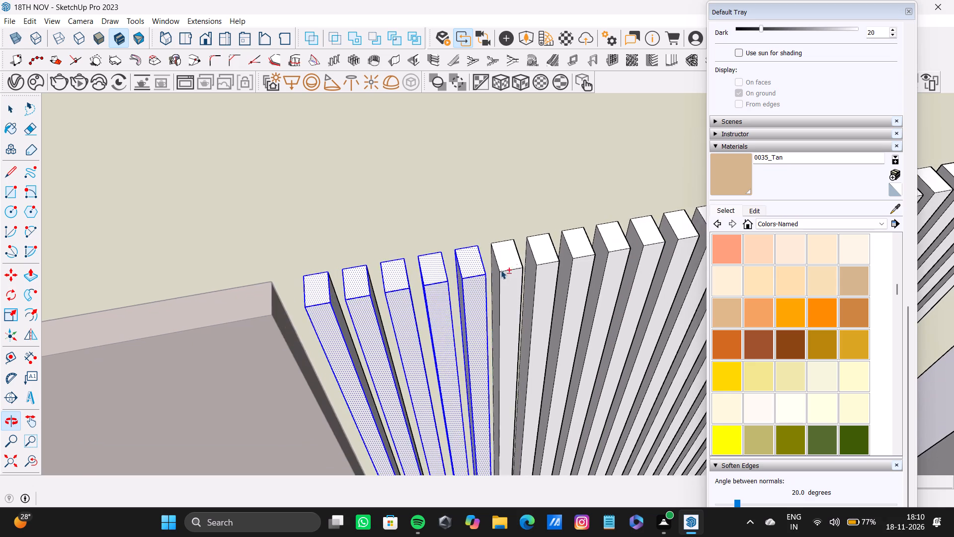
scroll(507, 265, "up", 3, "shift")
double_click(508, 261, "shift")
double_click(509, 285, "shift")
scroll(493, 273, "up", 4, "shift")
double_click(493, 273, "shift")
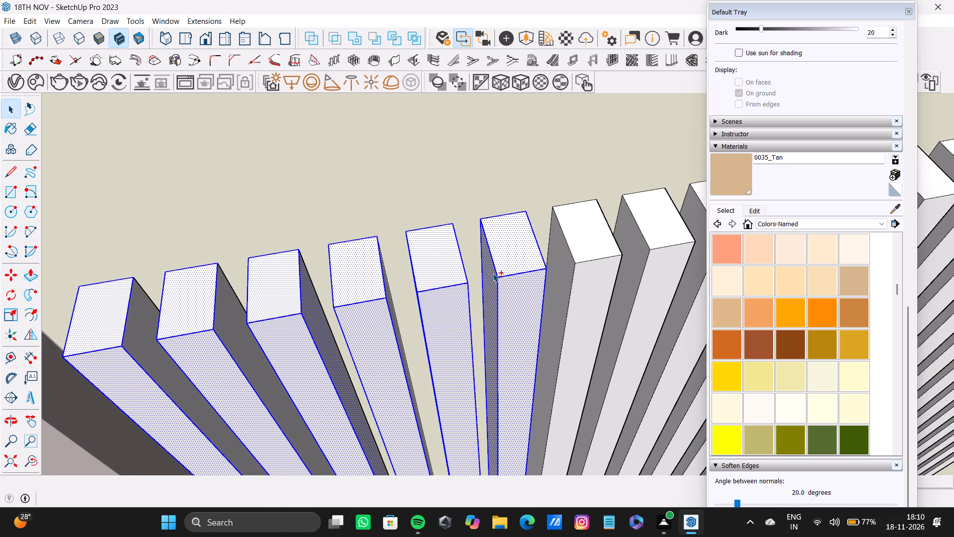
Add the top, front and side faces of the seventh and eighth slats to the selection.
double_click(606, 247, "shift")
double_click(606, 270, "shift")
double_click(568, 264, "shift")
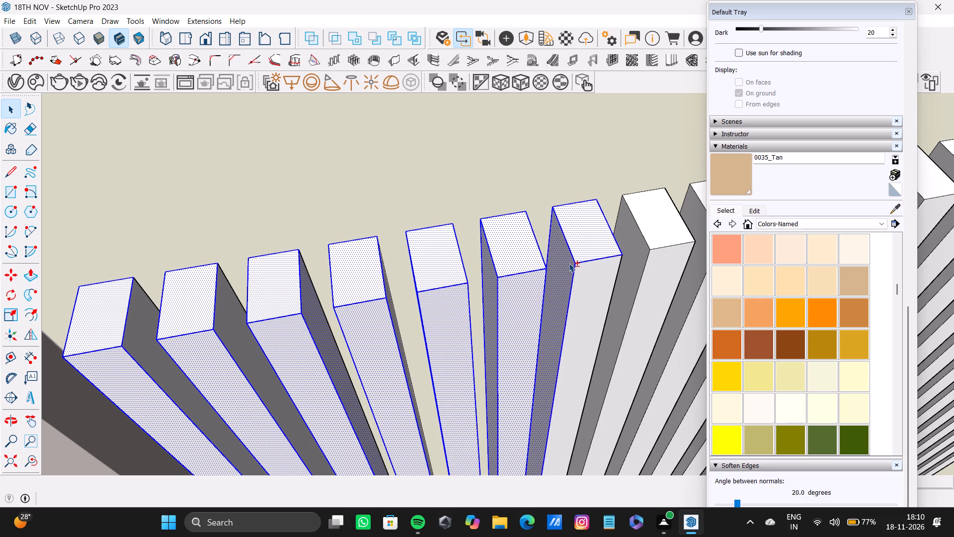
double_click(586, 267, "shift")
double_click(656, 215, "shift")
double_click(659, 257, "shift")
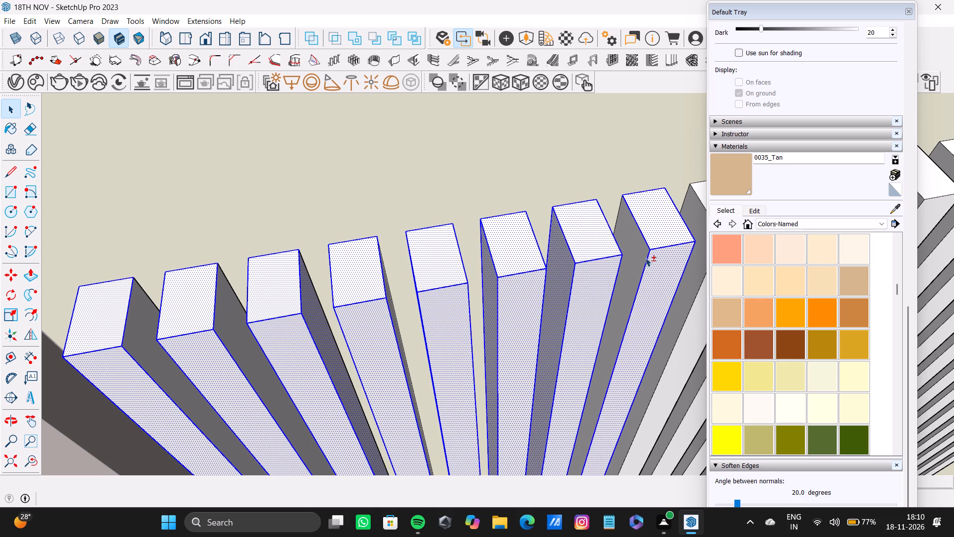
double_click(634, 257, "shift")
Add the top, front and side faces of the ninth and tenth slats to the selection.
middle_click_drag(633, 257, 540, 258, "shift")
double_click(627, 223, "shift")
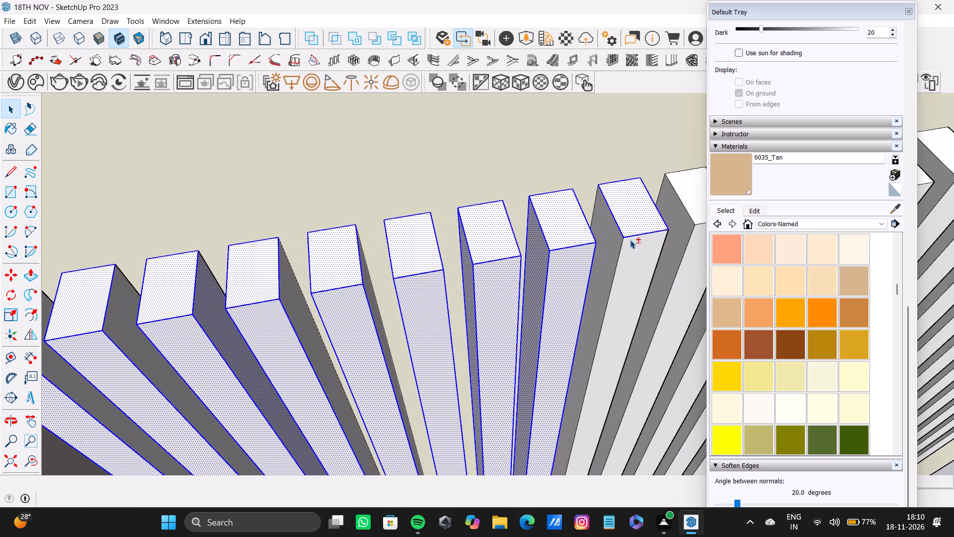
double_click(630, 240, "shift")
double_click(604, 246, "shift")
middle_click_drag(607, 239, 455, 256, "shift")
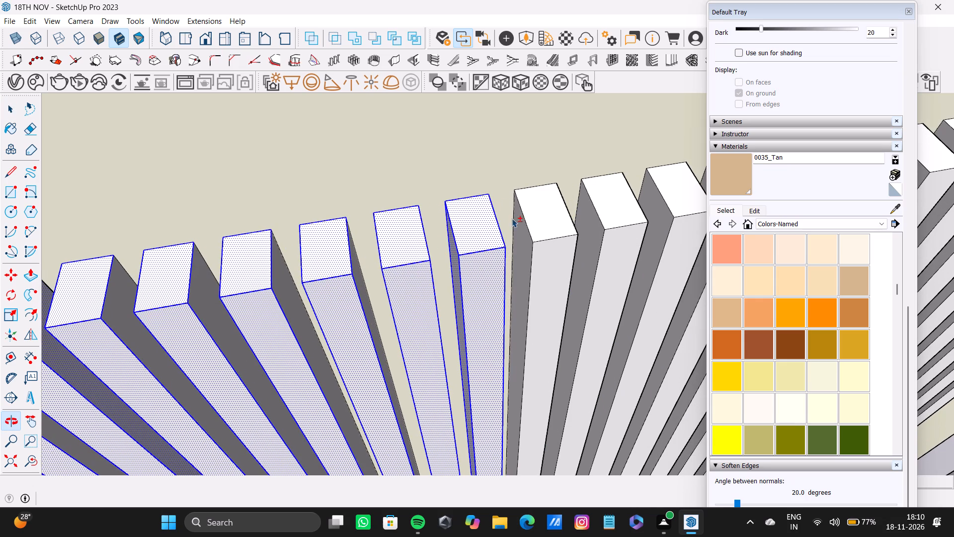
left_click(572, 237, "shift")
double_click(552, 224, "shift")
double_click(554, 260, "shift")
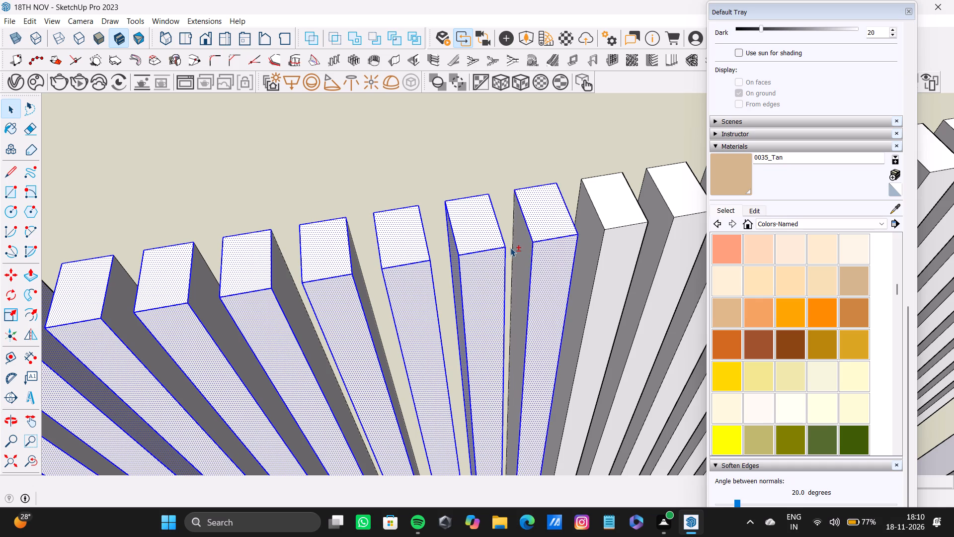
double_click(523, 243, "shift")
Add the top, front and side faces of the eleventh and twelfth slats to the selection.
double_click(618, 212, "shift")
double_click(619, 243, "shift")
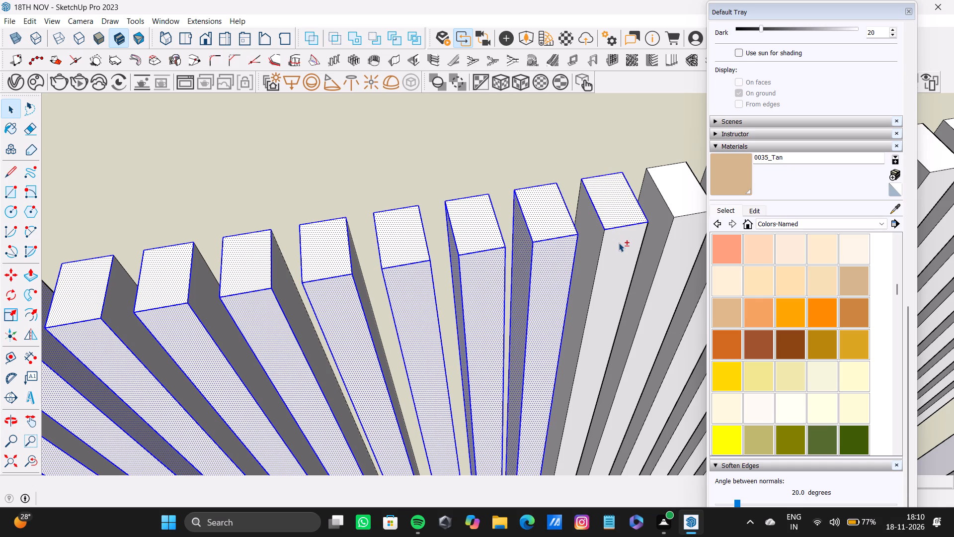
double_click(592, 240, "shift")
middle_click_drag(591, 230, 533, 255, "shift")
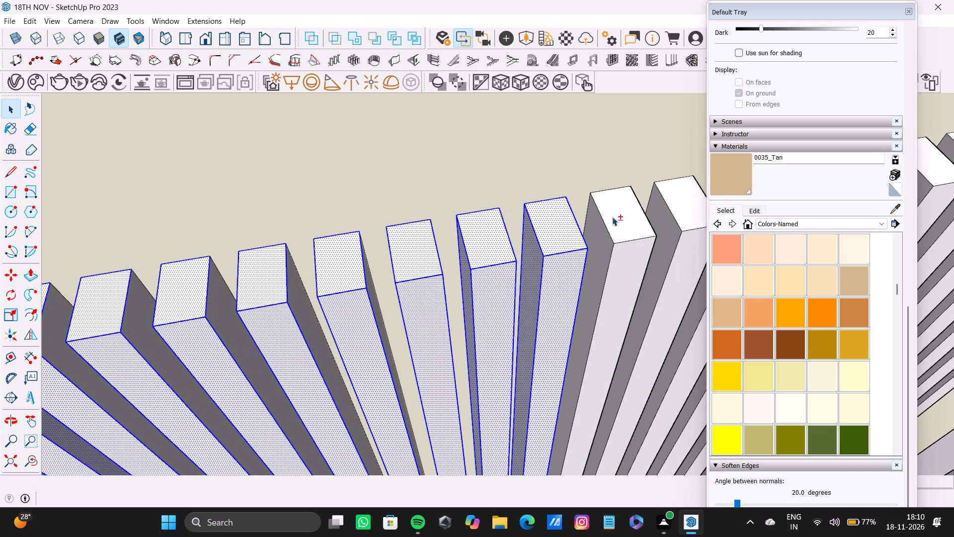
double_click(617, 215, "shift")
double_click(628, 260, "shift")
double_click(601, 250, "shift")
Add the top, front and side faces of the thirteenth slat to the selection.
middle_click_drag(605, 245, 601, 250, "shift")
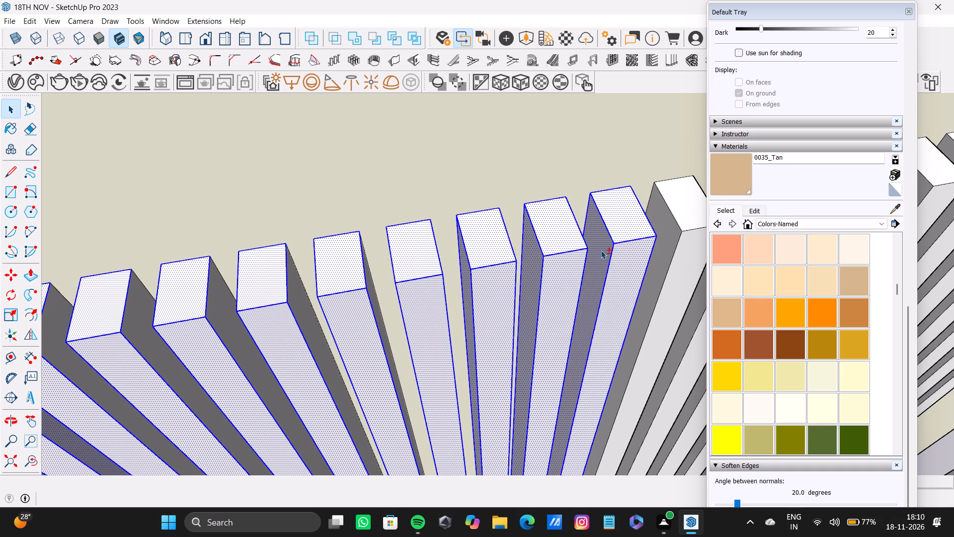
middle_click_drag(601, 250, 545, 284, "shift")
double_click(624, 248, "shift")
double_click(626, 291, "shift")
double_click(611, 283, "shift")
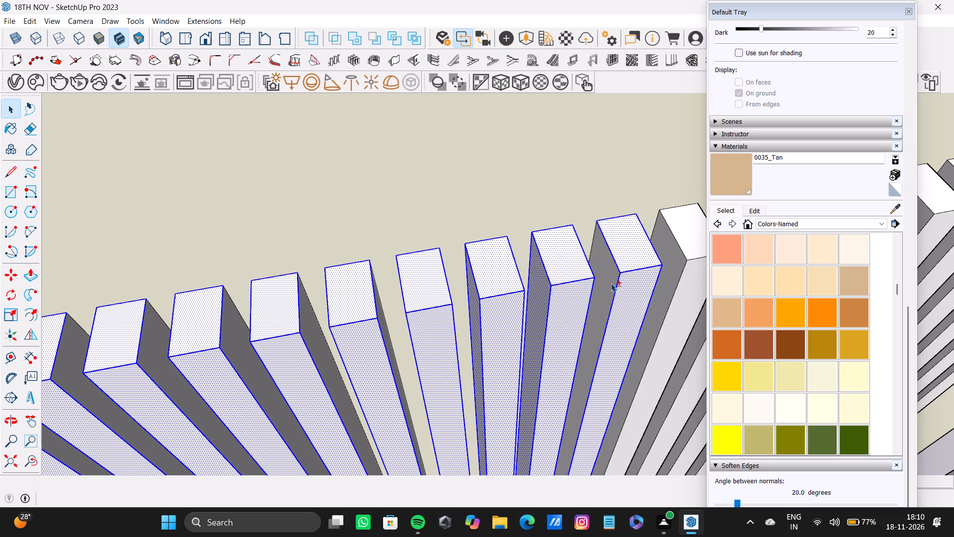
Add the top, front and side faces of the fourteenth and fifteenth slats to the selection.
middle_click_drag(617, 282, 585, 290, "shift")
left_click(579, 278, "shift")
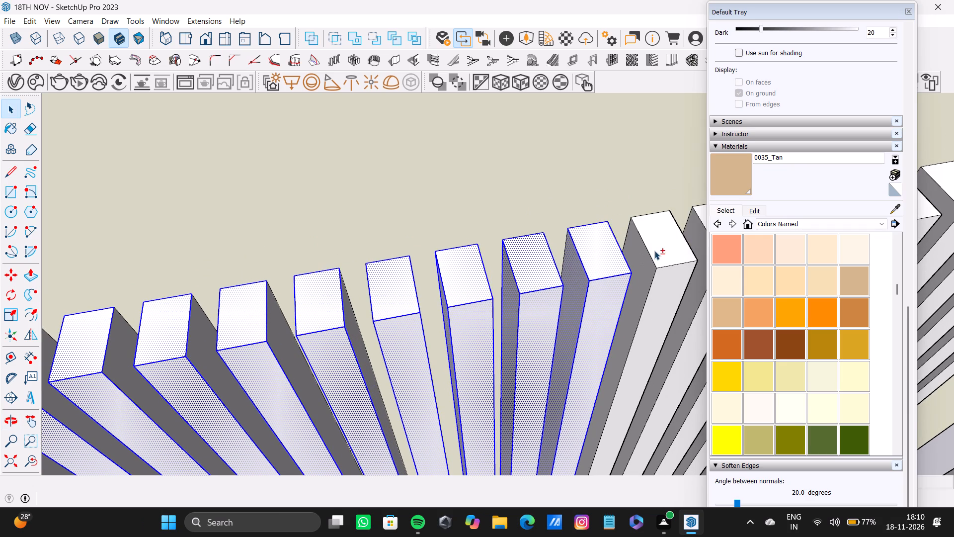
double_click(657, 249, "shift")
double_click(663, 271, "shift")
double_click(643, 267, "shift")
middle_click_drag(643, 267, 541, 280, "shift")
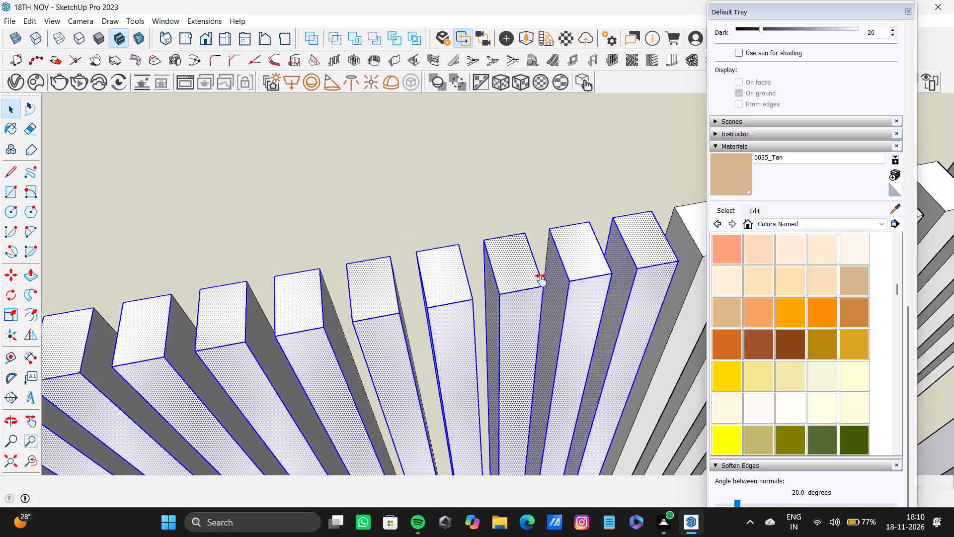
middle_click_drag(541, 280, 514, 291, "shift")
double_click(606, 250, "shift")
double_click(601, 304, "shift")
double_click(572, 306, "shift")
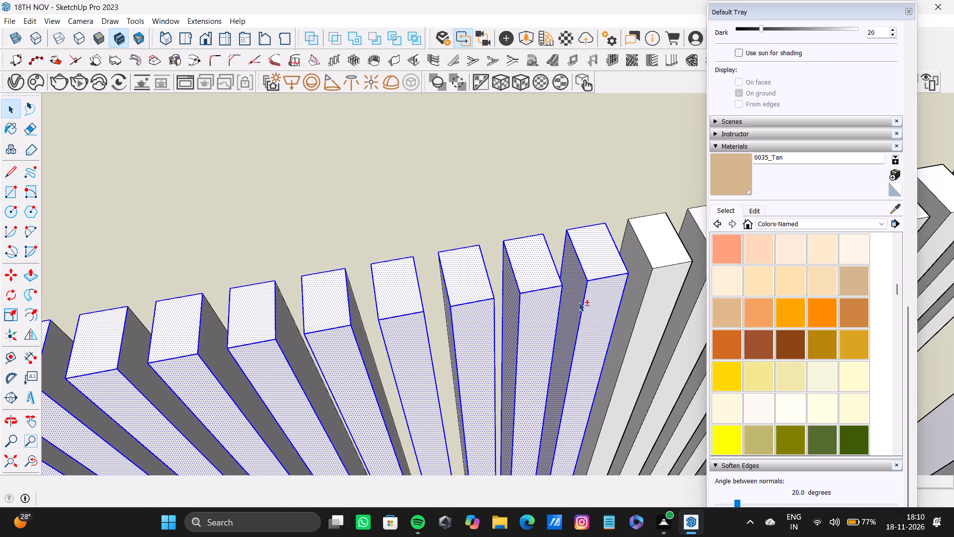
Add the top, front and side faces of the sixteenth and seventeenth slats to the selection.
double_click(652, 258, "shift")
double_click(656, 277, "shift")
double_click(643, 282, "shift")
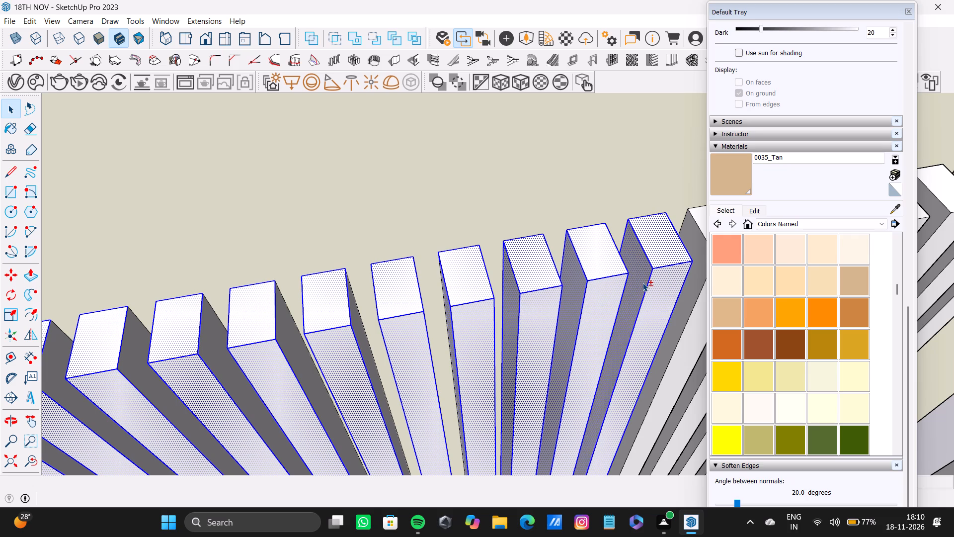
middle_click_drag(642, 282, 448, 288, "shift")
double_click(522, 238, "shift")
double_click(533, 284, "shift")
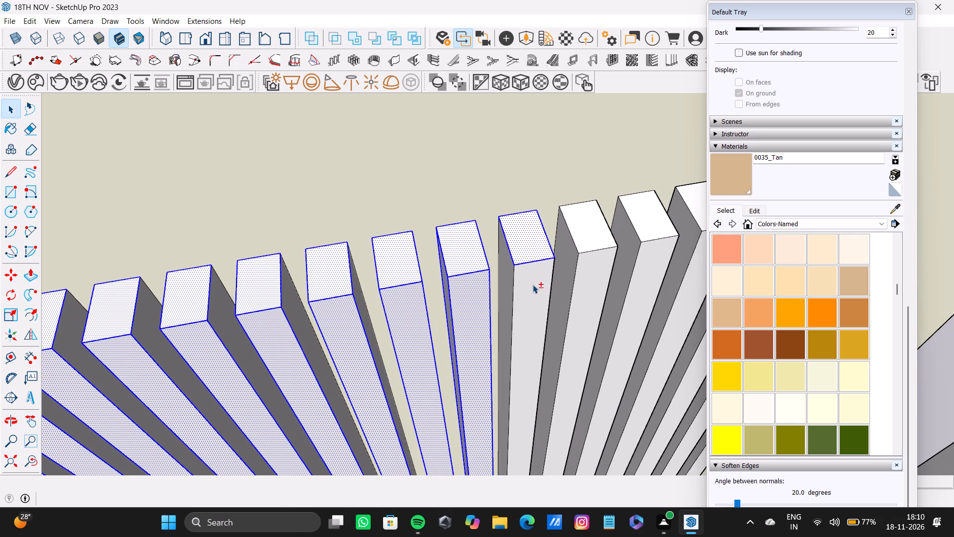
middle_click_drag(511, 283, 597, 268, "shift")
double_click(595, 257, "shift")
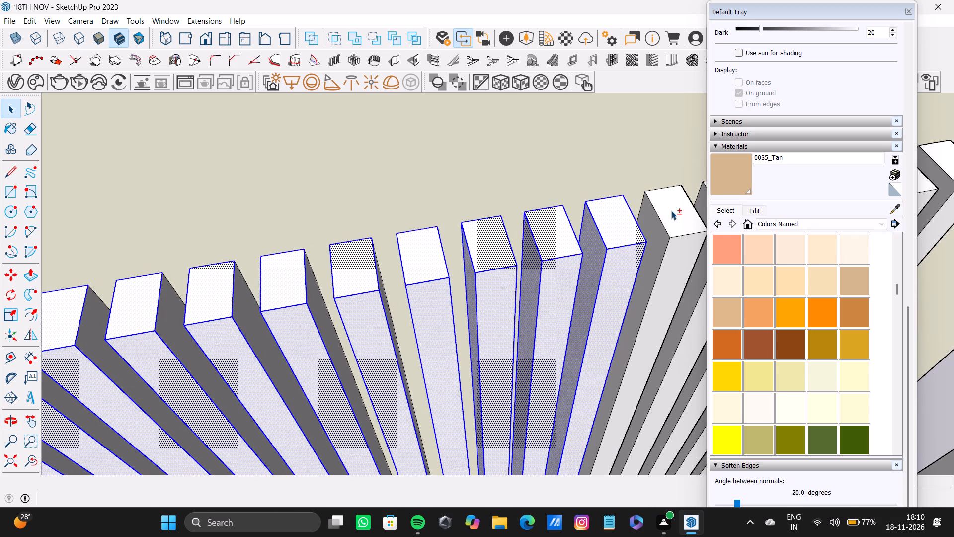
Add the top, front and side faces of the eighteenth and nineteenth slats to the selection.
double_click(671, 211, "shift")
double_click(673, 258, "shift")
double_click(657, 249, "shift")
middle_click_drag(659, 249, 528, 305, "shift")
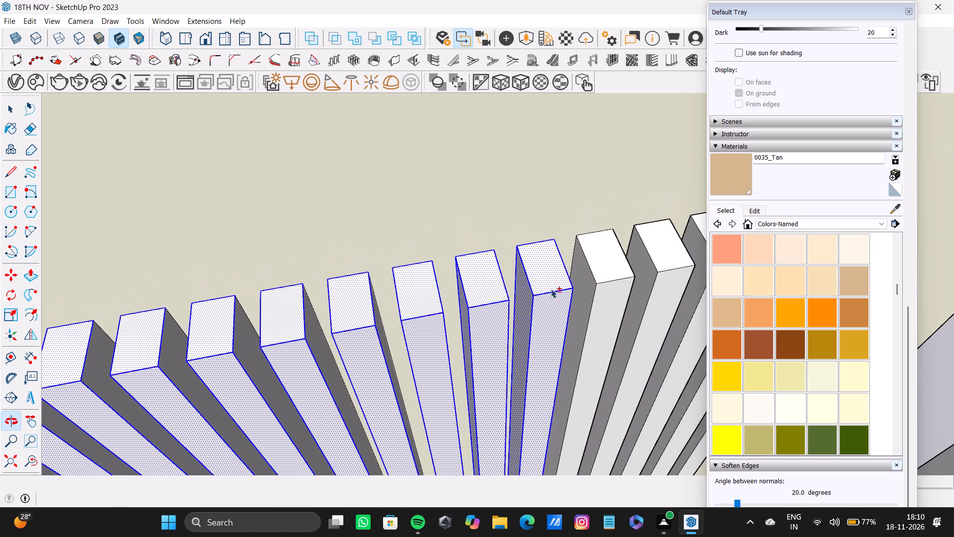
double_click(607, 257, "shift")
left_click(612, 290, "shift")
left_click_drag(611, 290, 605, 290, "shift")
double_click(588, 283, "shift")
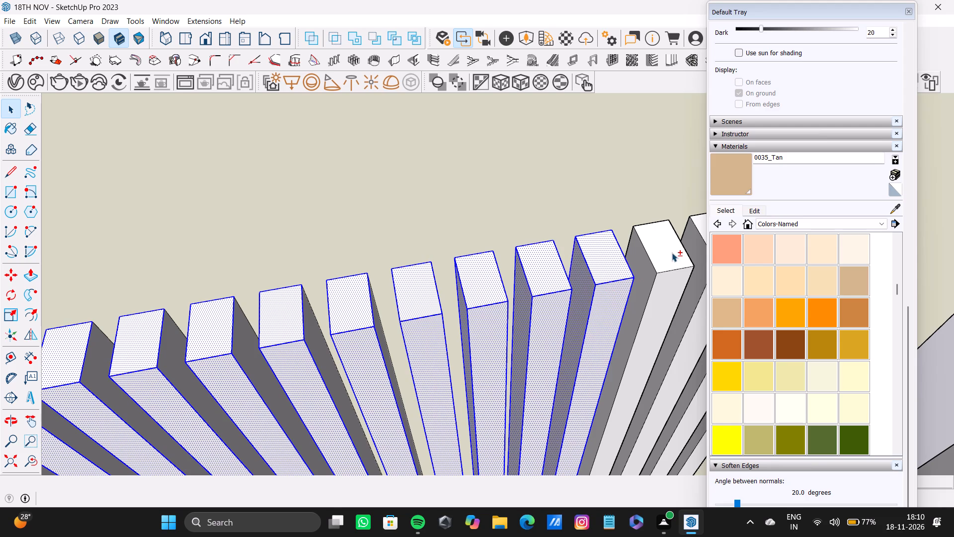
Add the top, front and side faces of the twentieth and twenty-first slats to the selection.
left_click(672, 253, "shift")
double_click(674, 294, "shift")
double_click(670, 253, "shift")
double_click(669, 283, "shift")
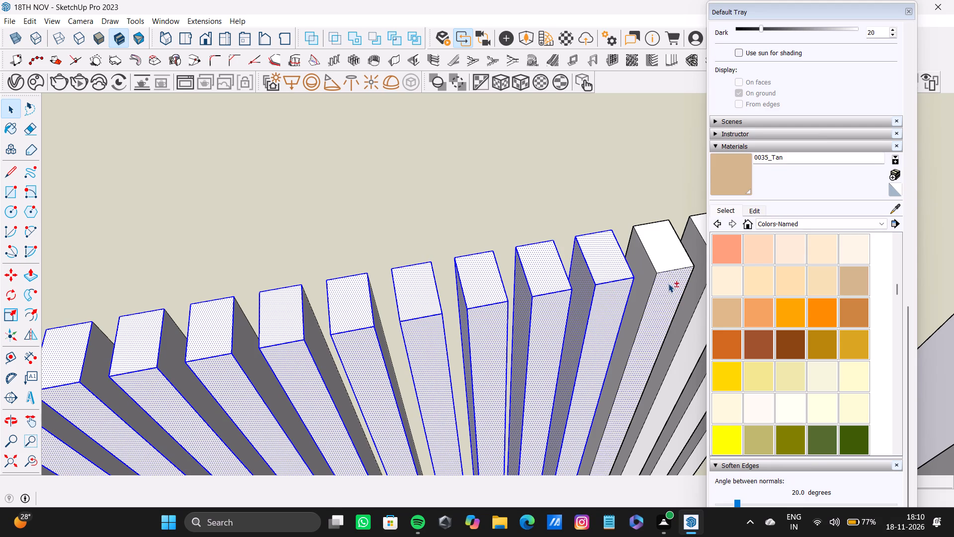
double_click(668, 262, "shift")
double_click(639, 280, "shift")
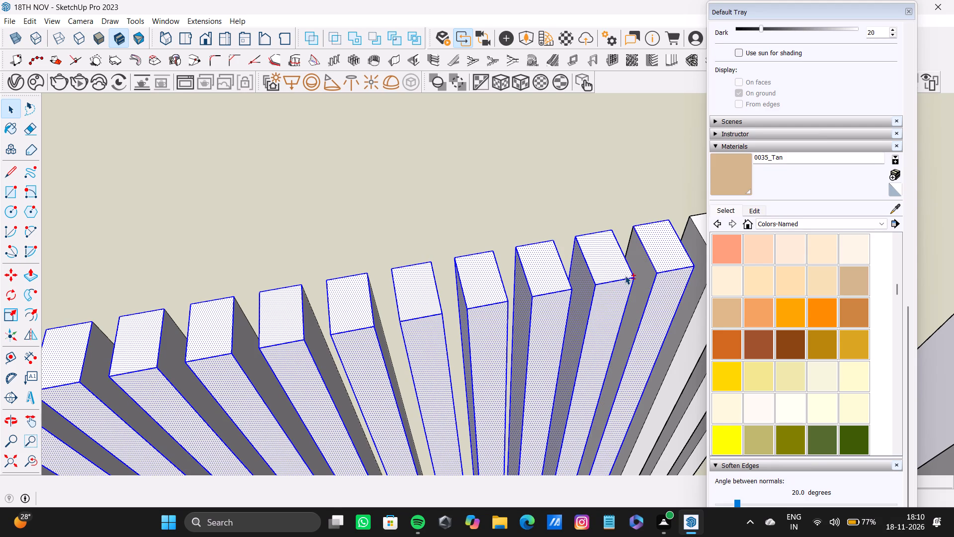
double_click(646, 259, "shift")
scroll(662, 270, "down", 4, "shift")
middle_click_drag(656, 267, 516, 280, "shift")
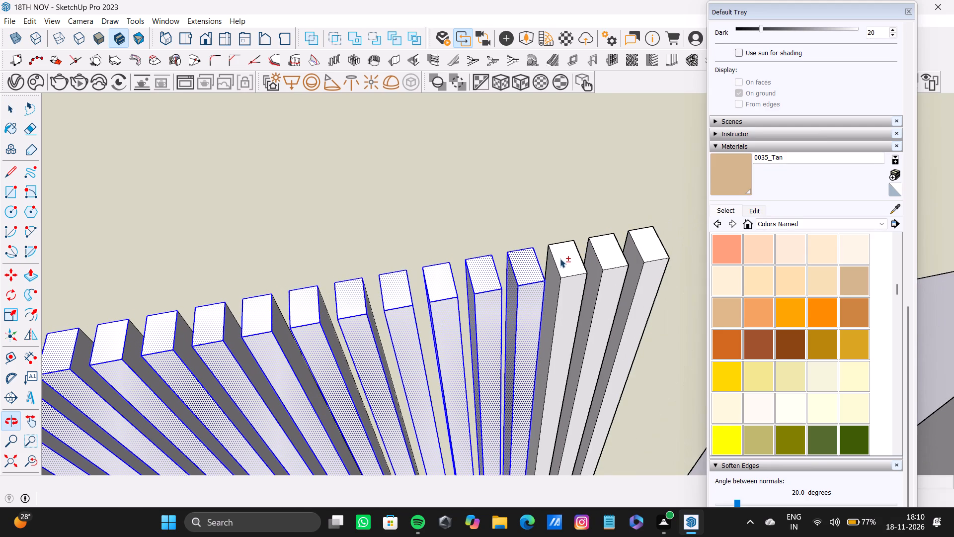
double_click(562, 258, "shift")
double_click(569, 280, "shift")
double_click(556, 277, "shift")
Add the top, front and side faces of the panel's last two slats to the selection.
double_click(621, 260, "shift")
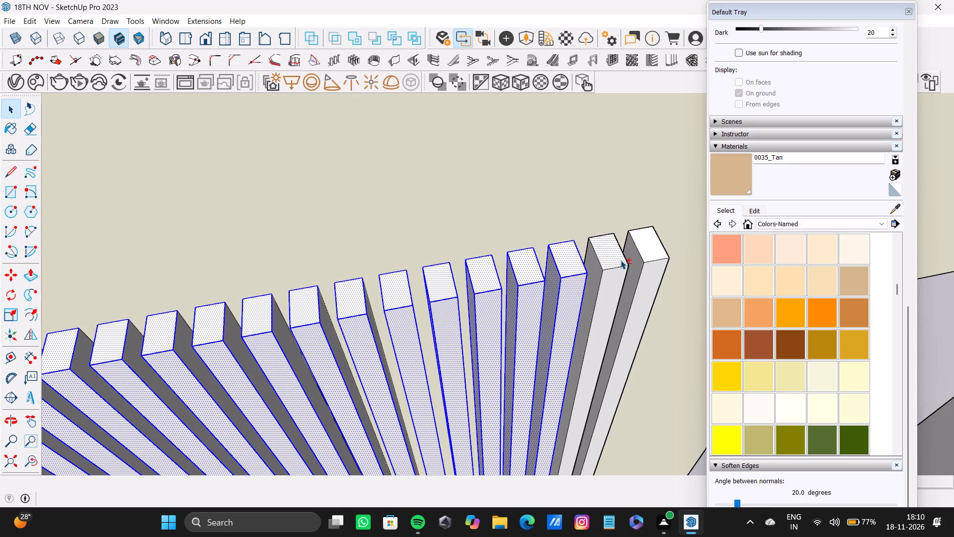
double_click(616, 273, "shift")
double_click(598, 269, "shift")
double_click(610, 279, "shift")
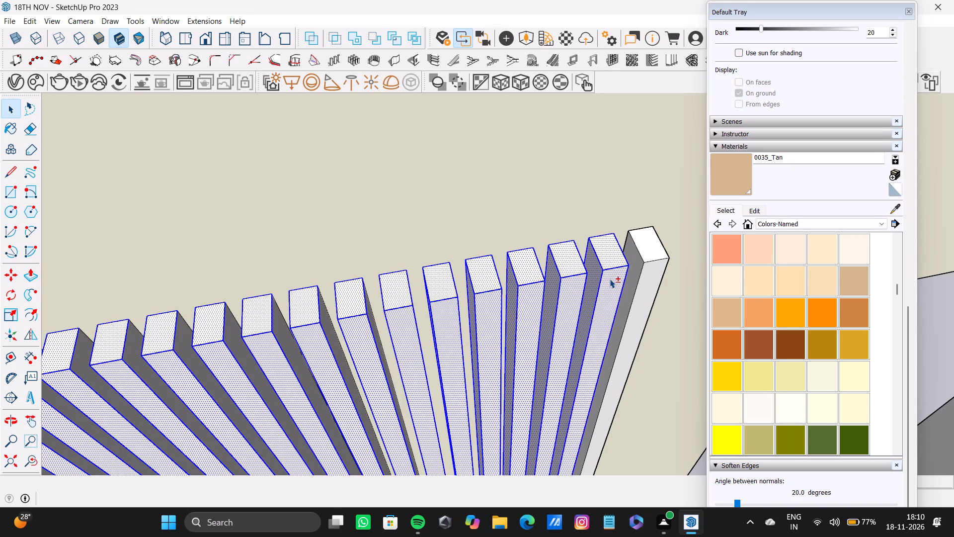
double_click(649, 246, "shift")
double_click(655, 278, "shift")
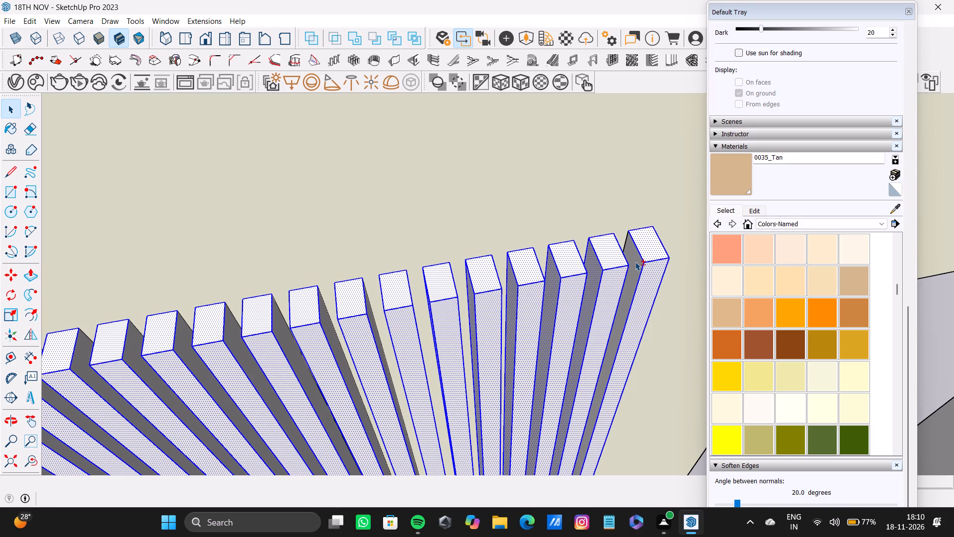
double_click(635, 262, "shift")
On the fluted panel across the plain central panel, add the top, front and side faces of the two outermost slats to the selection.
scroll(529, 296, "down", 14, "shift")
middle_click_drag(424, 329, 674, 262, "shift")
scroll(533, 283, "down", 16, "shift")
scroll(430, 304, "up", 14, "shift")
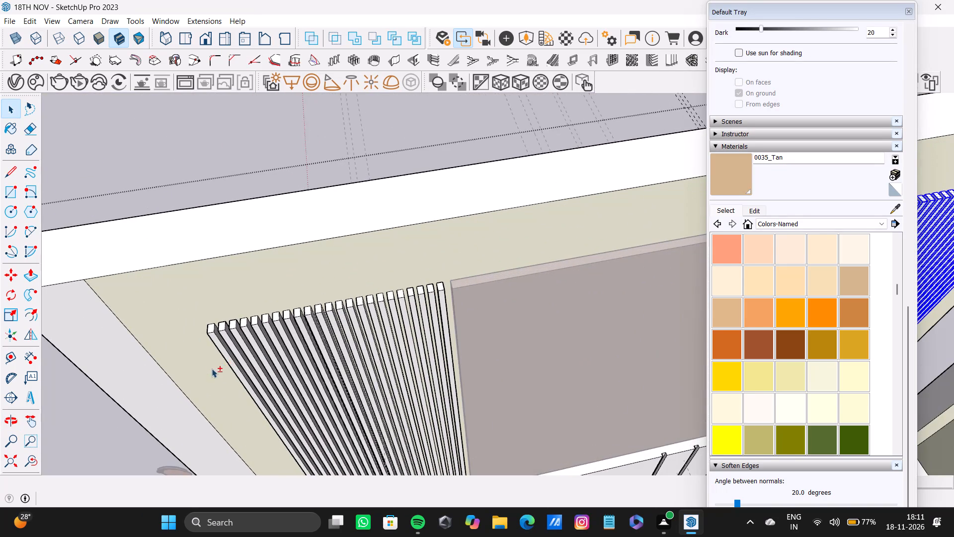
scroll(225, 329, "up", 16, "shift")
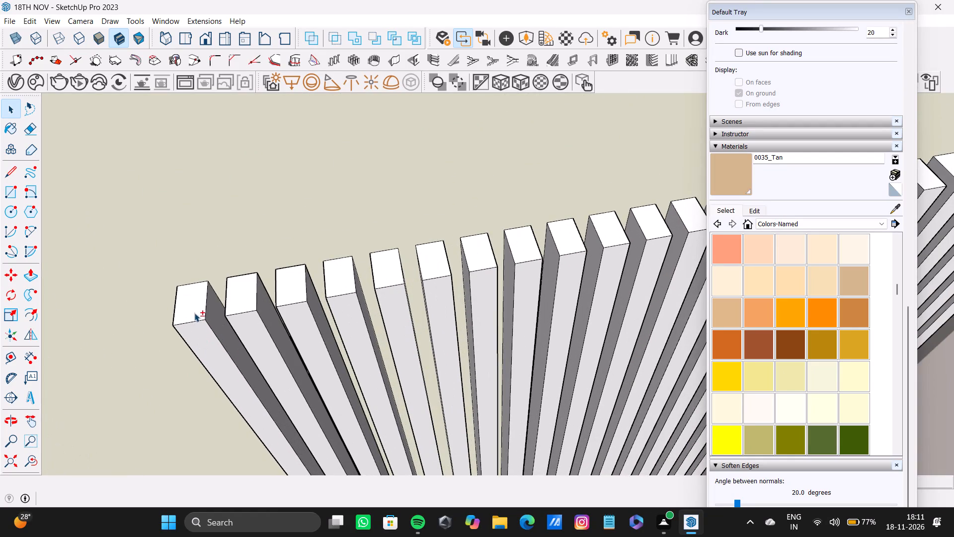
double_click(194, 313, "shift")
double_click(205, 334, "shift")
double_click(210, 313, "shift")
double_click(236, 293, "shift")
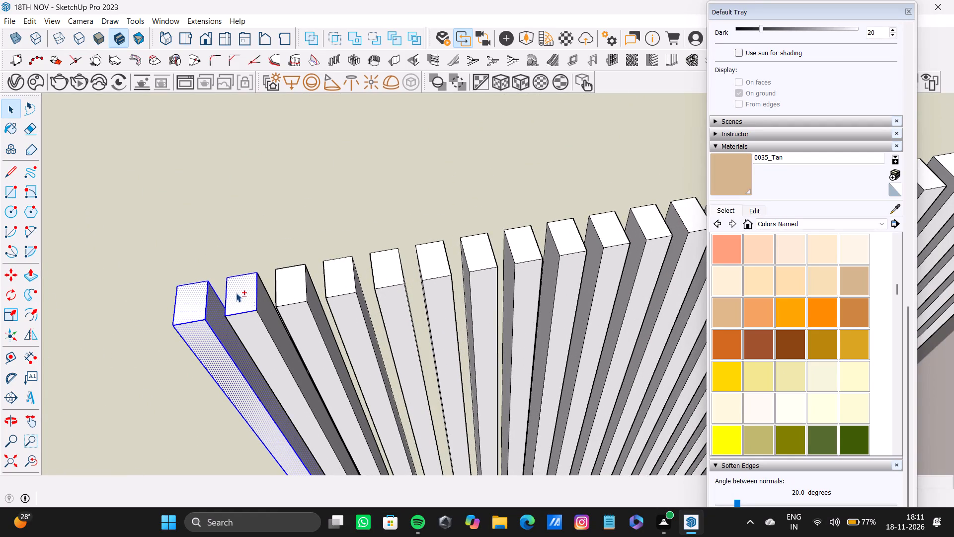
double_click(250, 315, "shift")
left_click(267, 289, "shift")
double_click(269, 314, "shift")
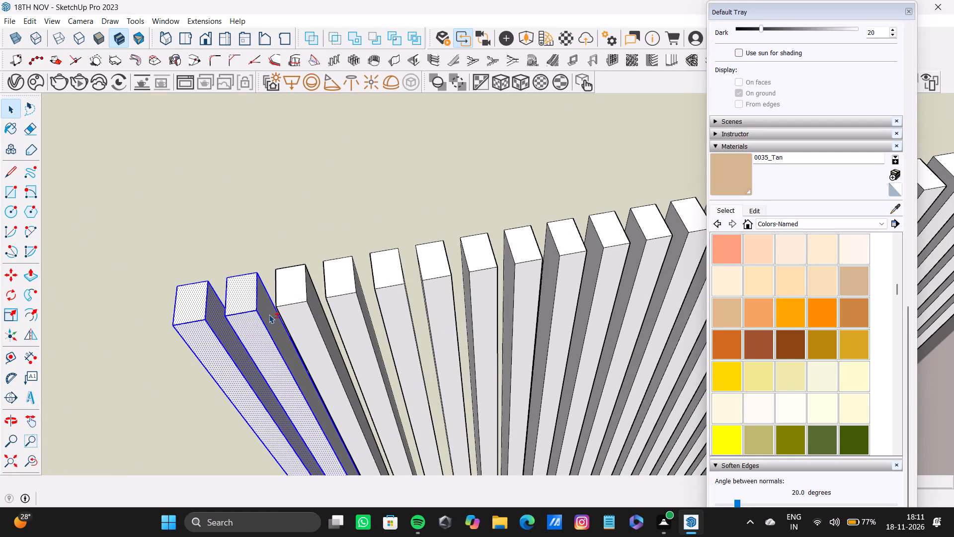
Add the top, front and side faces of this panel's third and fourth slats to the selection.
double_click(279, 288, "shift")
double_click(300, 324, "shift")
double_click(313, 301, "shift")
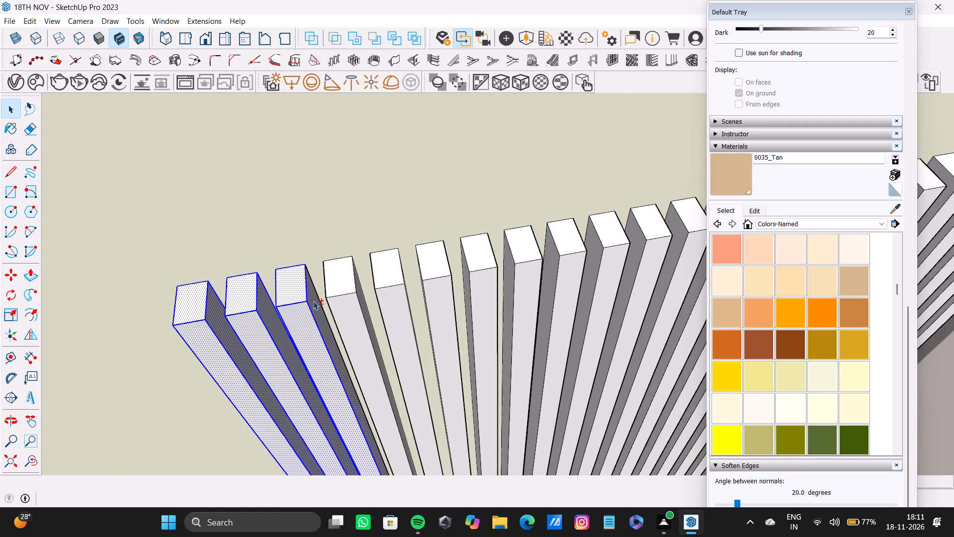
double_click(349, 275, "shift")
double_click(348, 303, "shift")
scroll(360, 299, "up", 1, "shift")
middle_click_drag(360, 299, 241, 311, "shift")
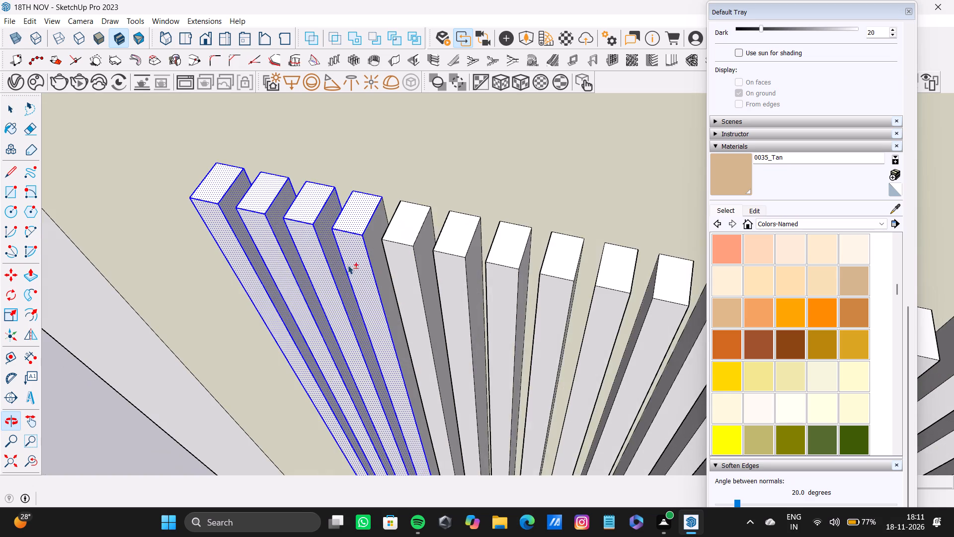
scroll(359, 260, "up", 1, "shift")
left_click(375, 242, "shift")
left_click_drag(375, 242, 379, 240, "shift")
Add the top, front and side faces of this panel's fifth and sixth slats to the selection.
double_click(398, 229, "shift")
double_click(406, 261, "shift")
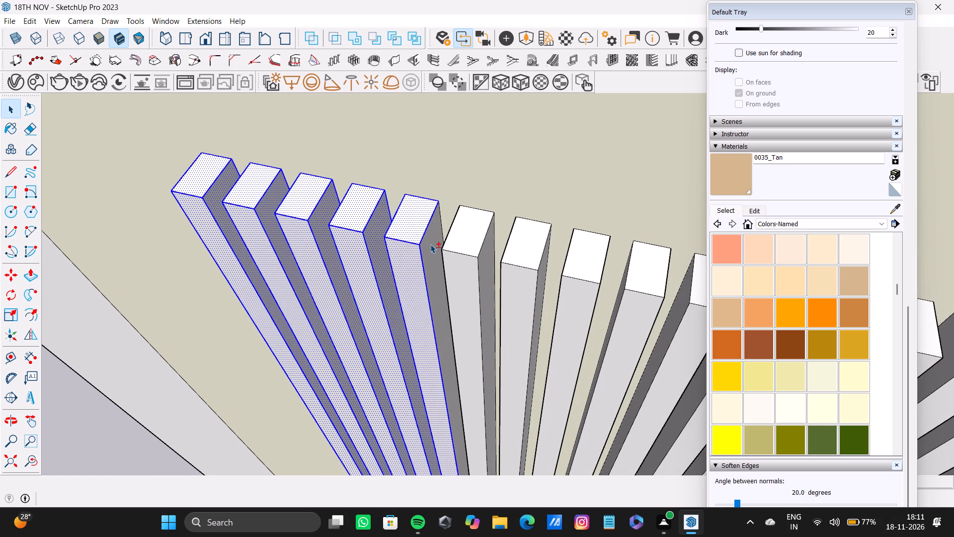
double_click(430, 244, "shift")
double_click(464, 240, "shift")
double_click(468, 267, "shift")
double_click(486, 257, "shift")
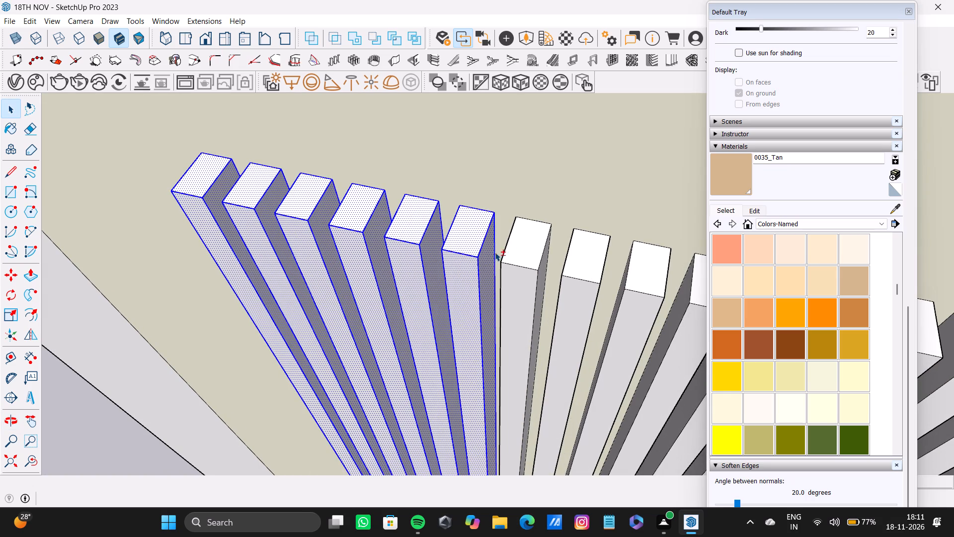
Add the top, front and side faces of this panel's seventh and eighth slats to the selection.
double_click(507, 246, "shift")
double_click(516, 273, "shift")
middle_click_drag(564, 287, 477, 293, "shift")
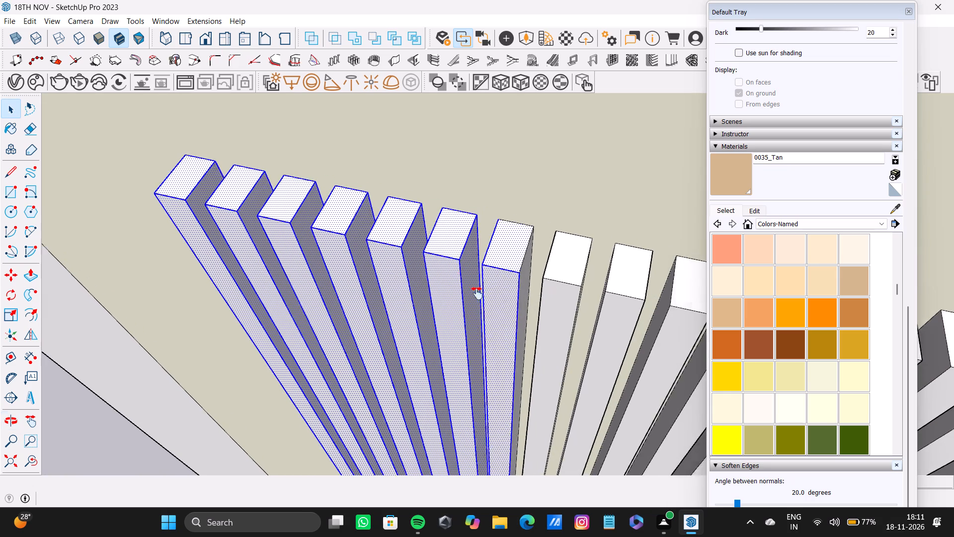
middle_click_drag(477, 293, 473, 289, "shift")
scroll(458, 270, "up", 4, "shift")
double_click(442, 246, "shift")
double_click(440, 244, "shift")
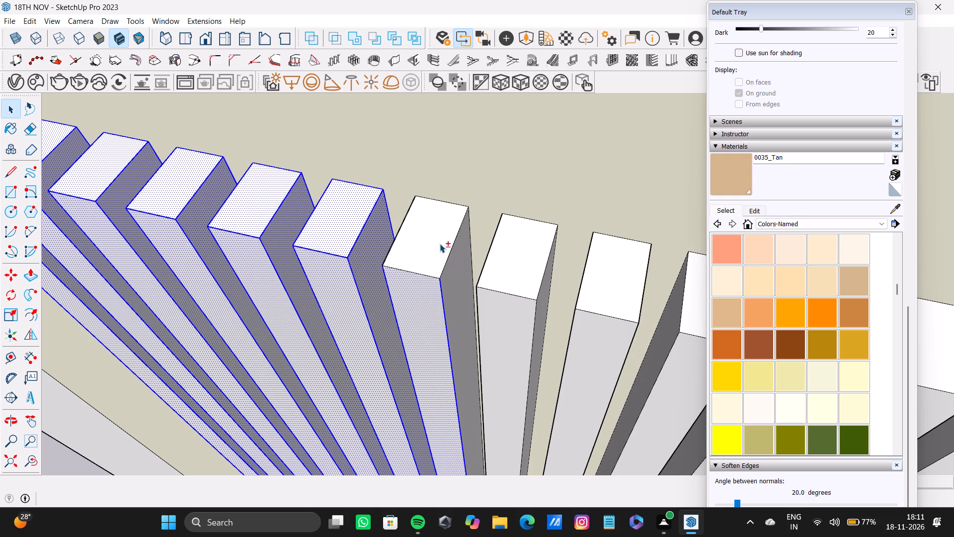
double_click(452, 258, "shift")
double_click(506, 258, "shift")
double_click(492, 304, "shift")
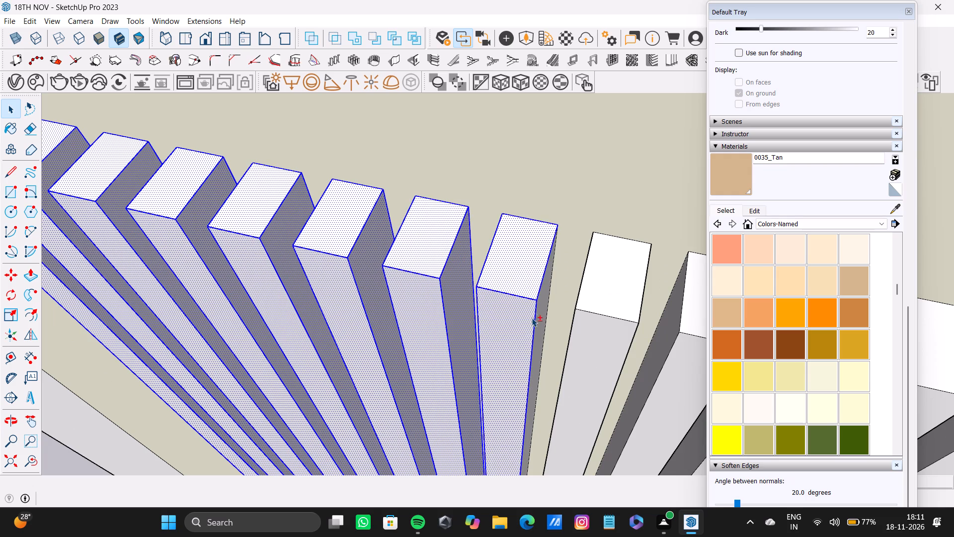
middle_click(405, 321, "shift")
middle_click_drag(450, 298, 397, 306, "shift")
scroll(446, 294, "up", 2, "shift")
double_click(498, 312, "shift")
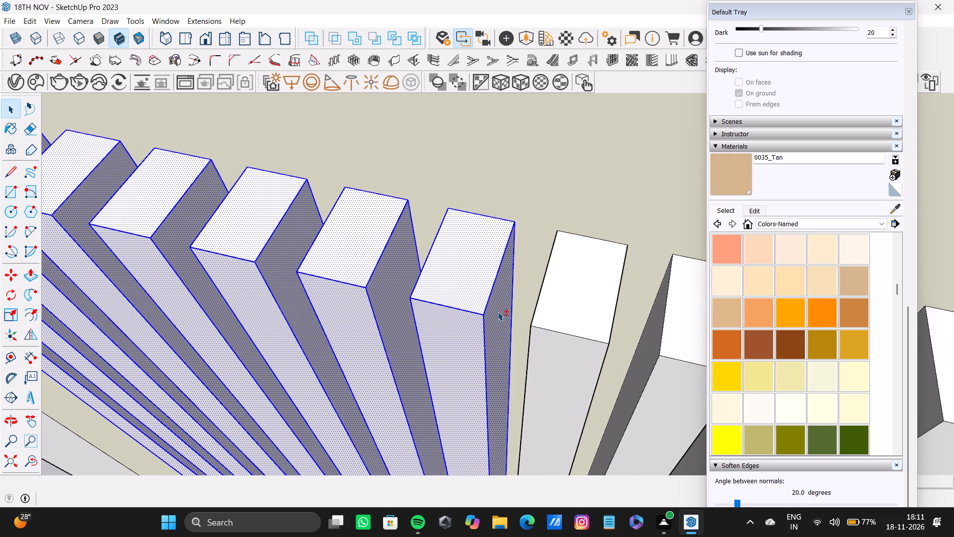
Add the top, front and side faces of this panel's ninth and tenth slats to the selection.
double_click(537, 301, "shift")
double_click(541, 335, "shift")
middle_click_drag(541, 337, 287, 281, "shift")
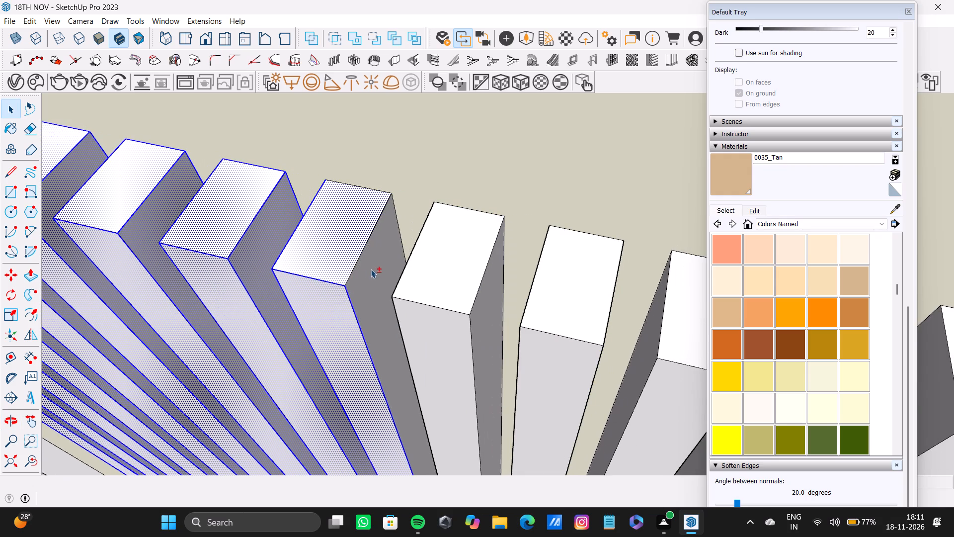
double_click(371, 268, "shift")
double_click(420, 277, "shift")
double_click(422, 321, "shift")
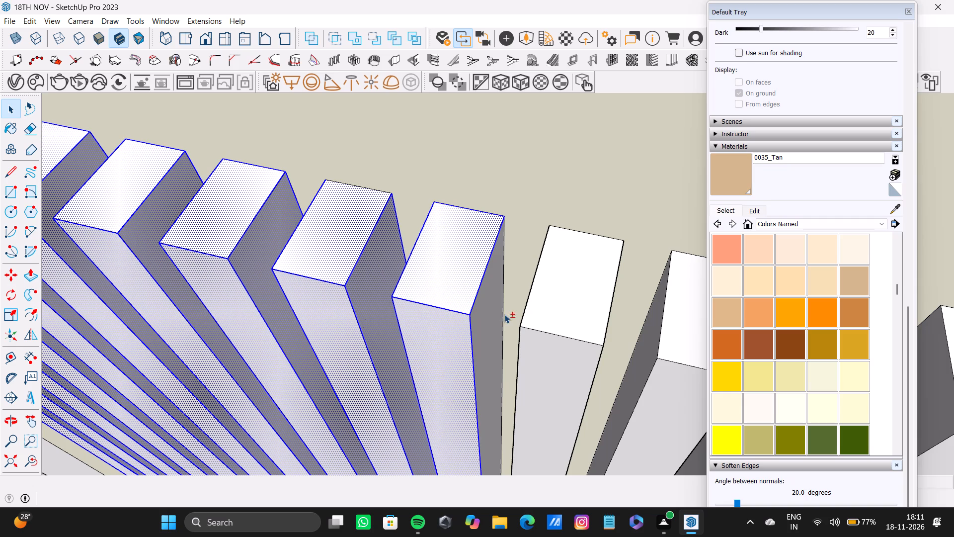
left_click(504, 314, "shift")
double_click(485, 312, "shift")
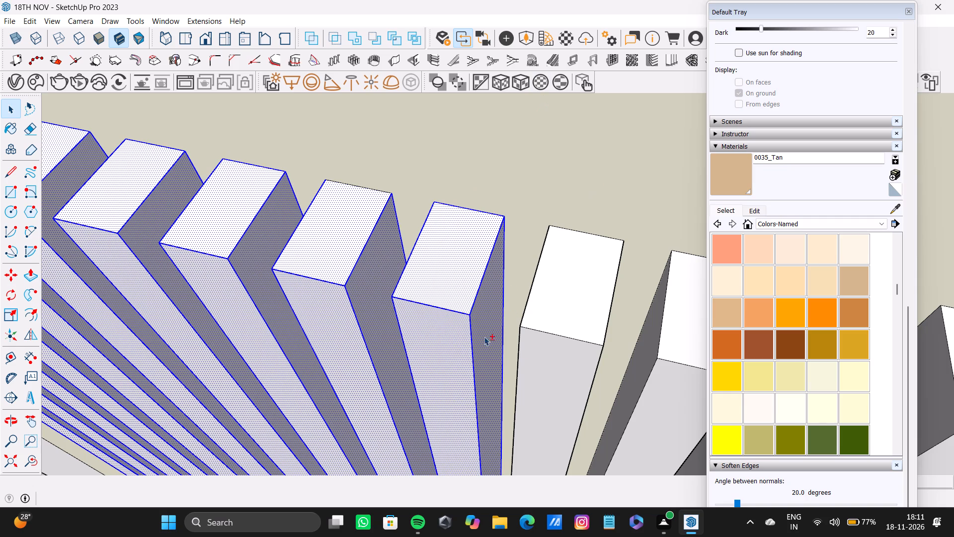
Add the top, front and side faces of this panel's eleventh and twelfth slats to the selection.
double_click(548, 311, "shift")
double_click(545, 332, "shift")
double_click(559, 325, "shift")
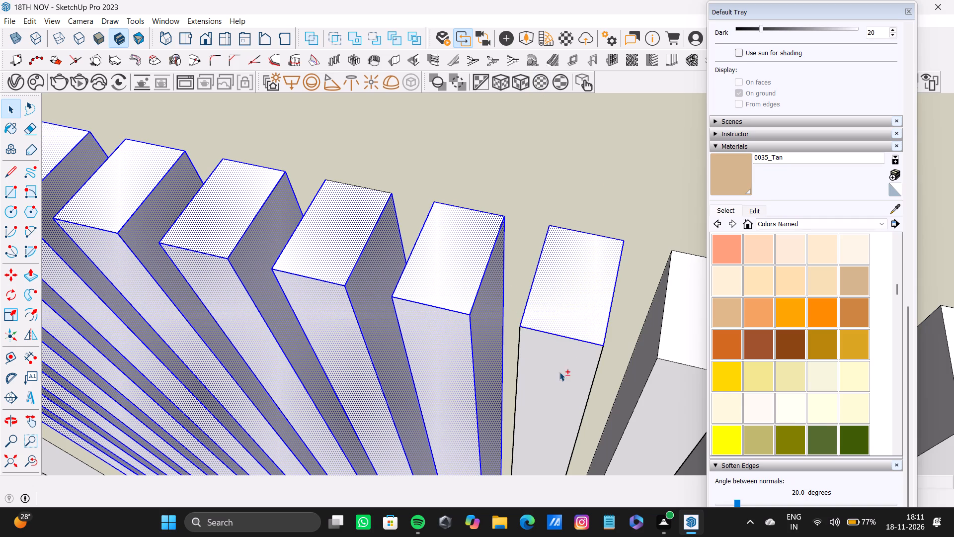
double_click(559, 372, "shift")
middle_click_drag(566, 369, 346, 335, "shift")
scroll(389, 298, "up", 3, "shift")
double_click(391, 292, "shift")
double_click(480, 307, "shift")
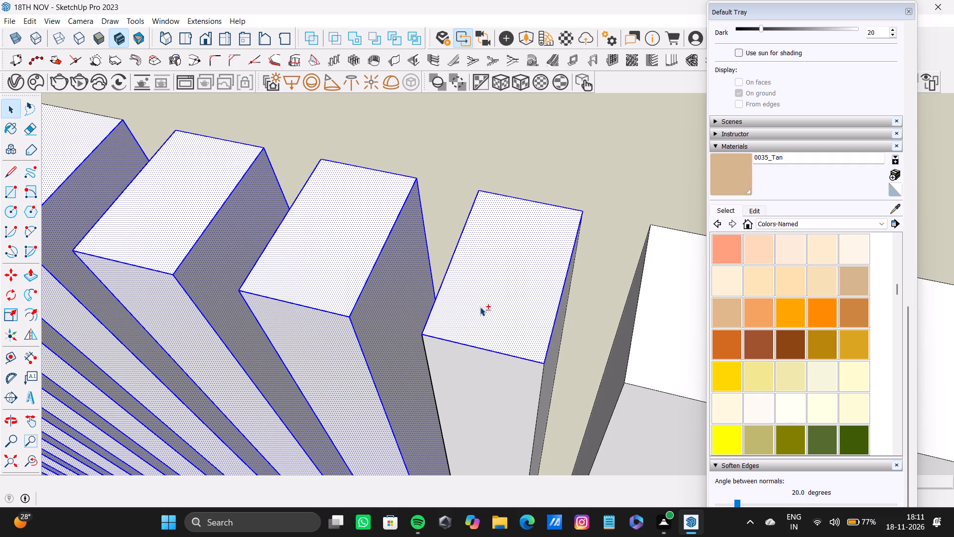
double_click(477, 371, "shift")
middle_click_drag(473, 366, 255, 314, "shift")
double_click(342, 284, "shift")
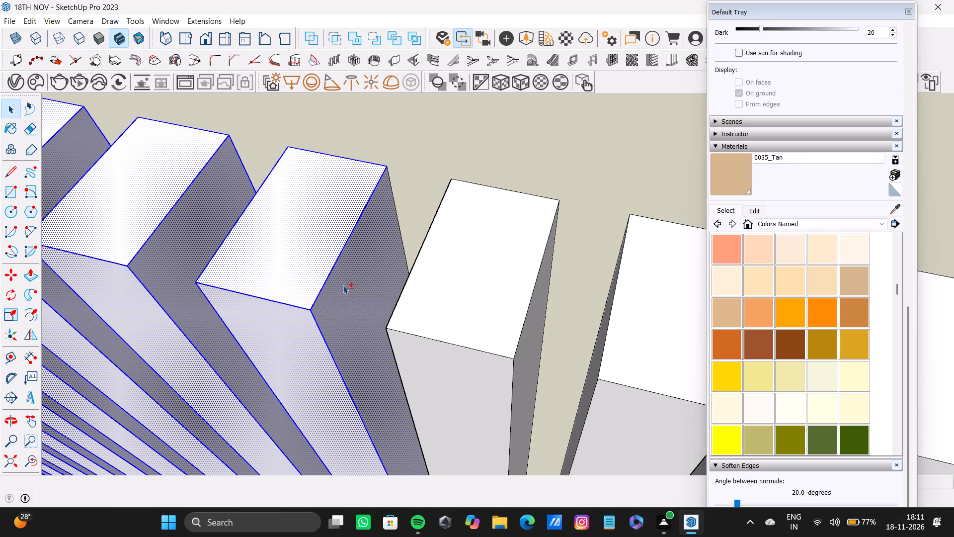
Add the top, front and side faces of this panel's thirteenth and fourteenth slats to the selection.
double_click(448, 299, "shift")
double_click(462, 381, "shift")
double_click(522, 367, "shift")
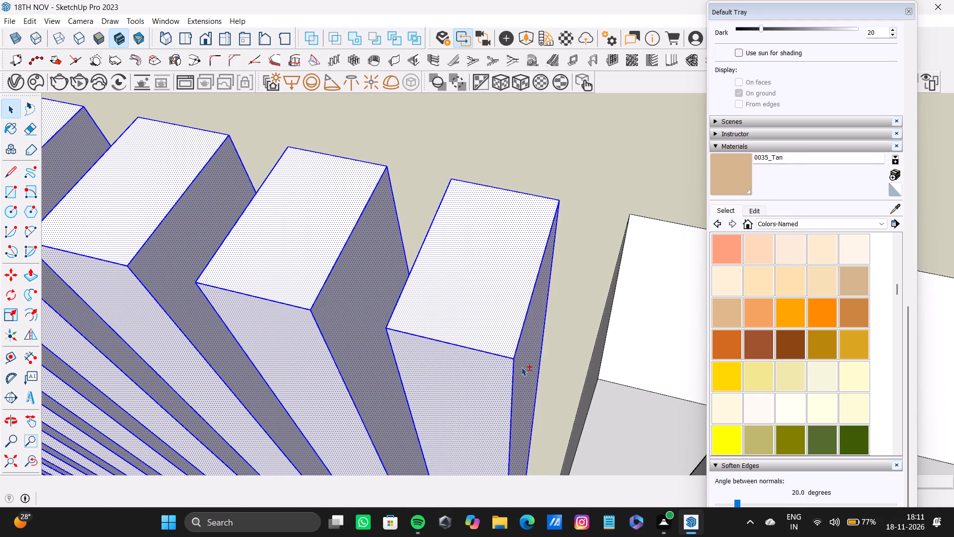
middle_click_drag(486, 335, 360, 281, "shift")
double_click(535, 280, "shift")
double_click(542, 374, "shift")
middle_click_drag(537, 366, 392, 346, "shift")
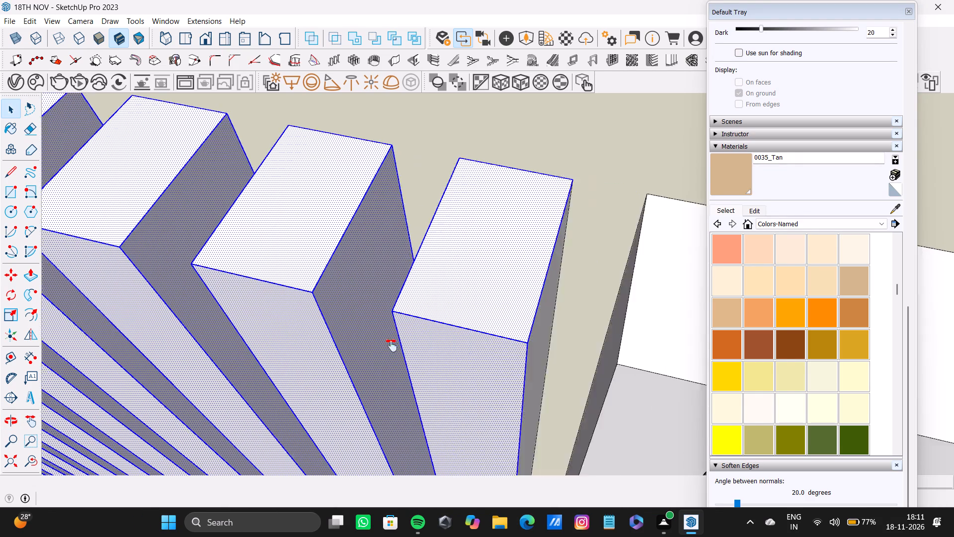
middle_click_drag(392, 346, 342, 347, "shift")
double_click(418, 315, "shift")
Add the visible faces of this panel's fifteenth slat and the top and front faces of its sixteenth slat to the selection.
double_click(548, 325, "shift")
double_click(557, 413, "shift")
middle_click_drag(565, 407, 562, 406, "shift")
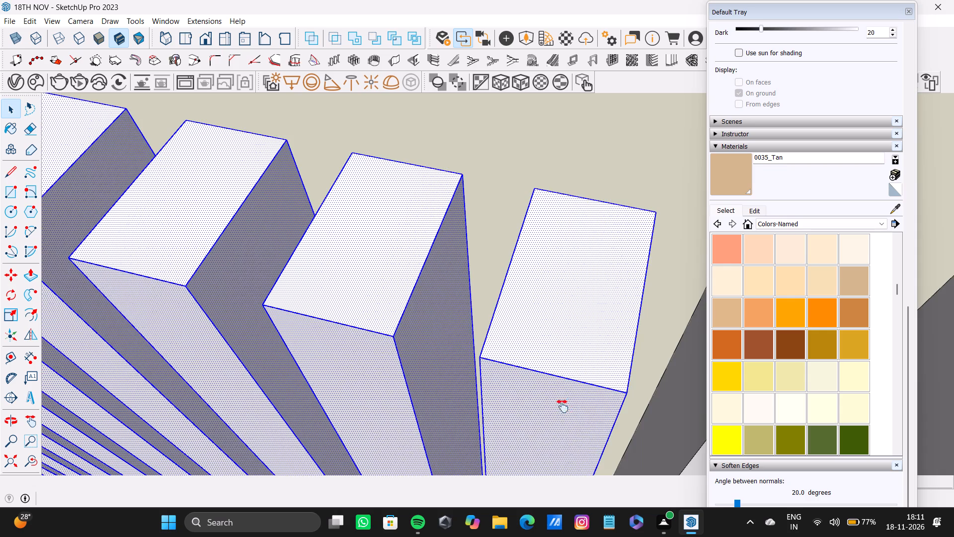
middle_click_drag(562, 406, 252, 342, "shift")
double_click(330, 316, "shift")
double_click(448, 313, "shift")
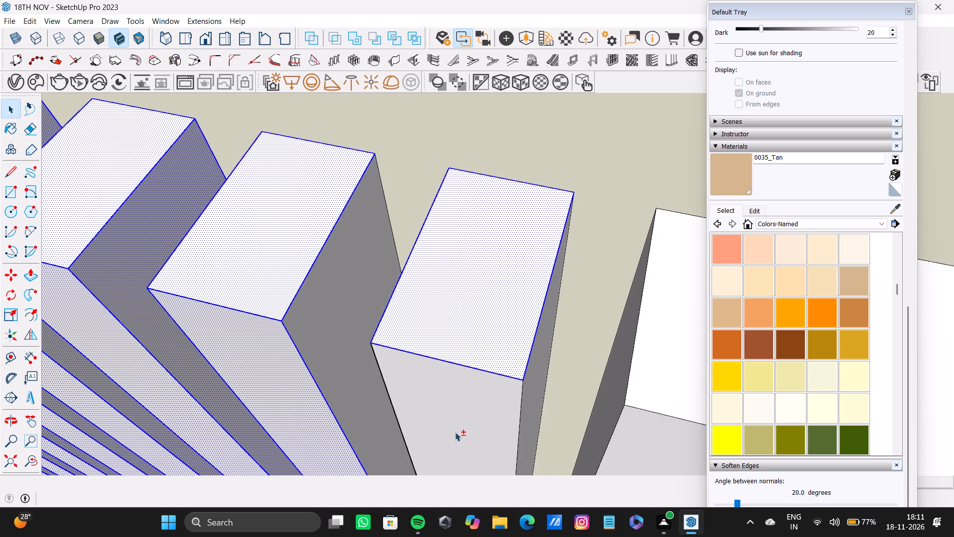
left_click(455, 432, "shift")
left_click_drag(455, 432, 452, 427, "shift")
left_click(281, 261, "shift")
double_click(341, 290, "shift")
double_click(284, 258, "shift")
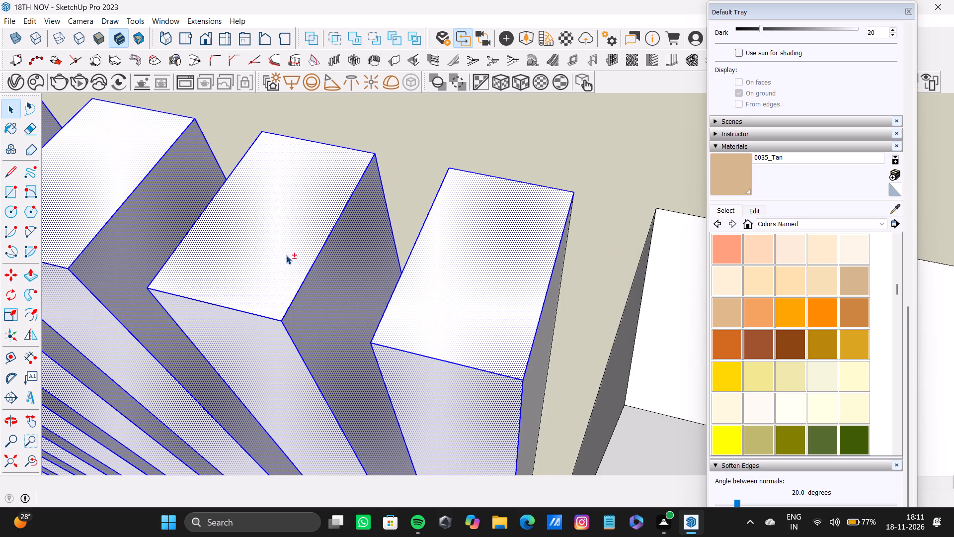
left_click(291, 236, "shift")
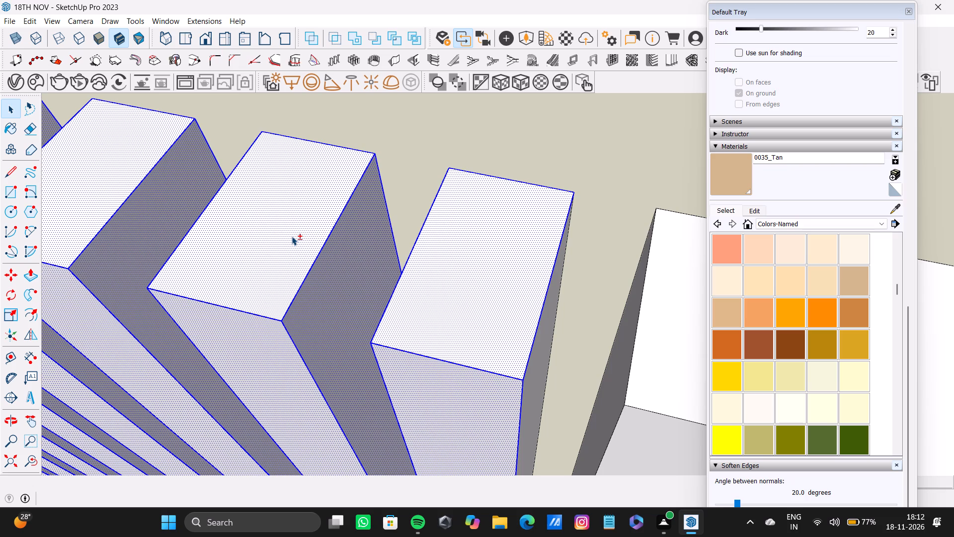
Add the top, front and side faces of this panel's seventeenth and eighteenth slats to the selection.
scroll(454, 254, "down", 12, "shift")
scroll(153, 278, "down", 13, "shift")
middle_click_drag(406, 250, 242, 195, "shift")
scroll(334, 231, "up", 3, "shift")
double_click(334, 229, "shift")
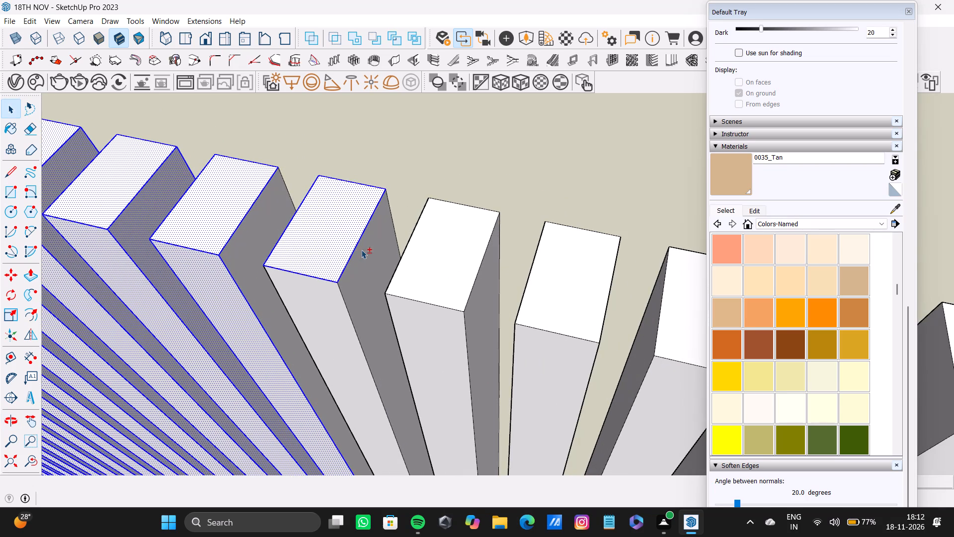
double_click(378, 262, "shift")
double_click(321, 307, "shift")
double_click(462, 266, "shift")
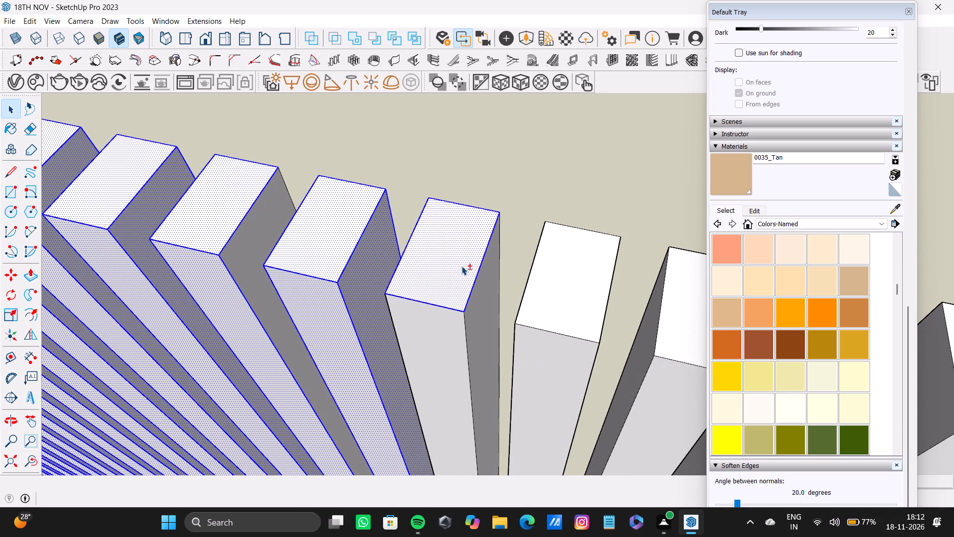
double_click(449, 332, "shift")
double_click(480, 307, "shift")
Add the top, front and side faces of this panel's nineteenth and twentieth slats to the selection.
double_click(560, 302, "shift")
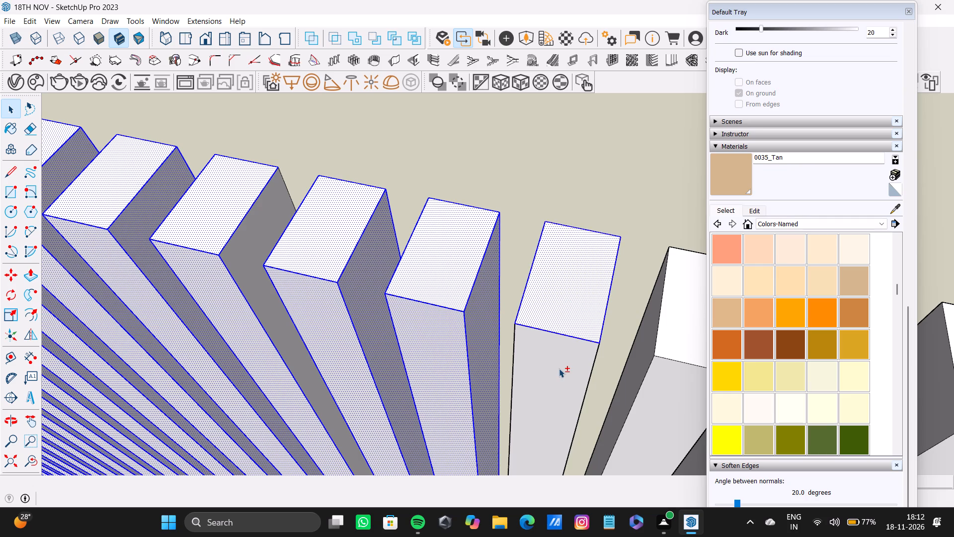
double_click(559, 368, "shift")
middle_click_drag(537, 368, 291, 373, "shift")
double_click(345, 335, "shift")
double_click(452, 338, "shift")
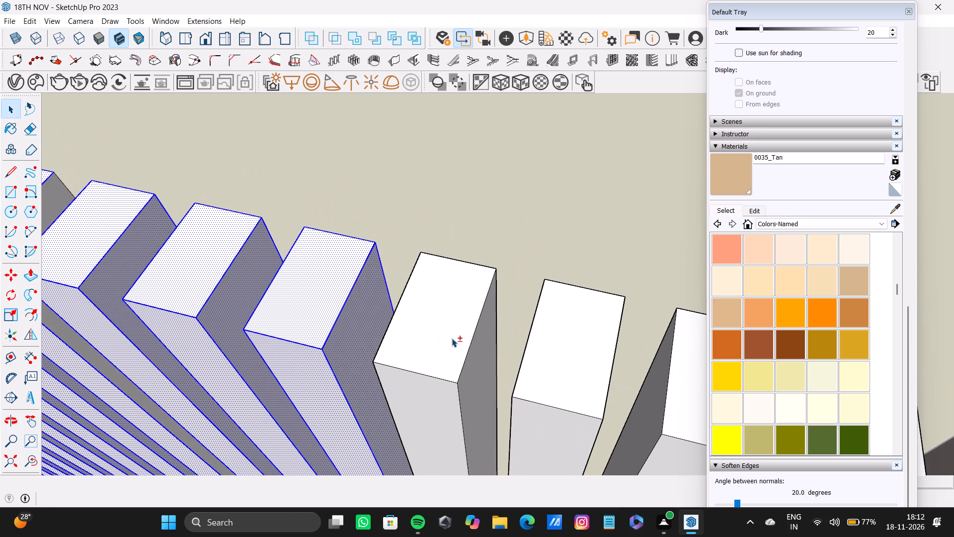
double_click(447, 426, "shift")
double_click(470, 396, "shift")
Add the top, front and side faces of this panel's last three slats, nearest the central wall panel, to the selection.
double_click(530, 382, "shift")
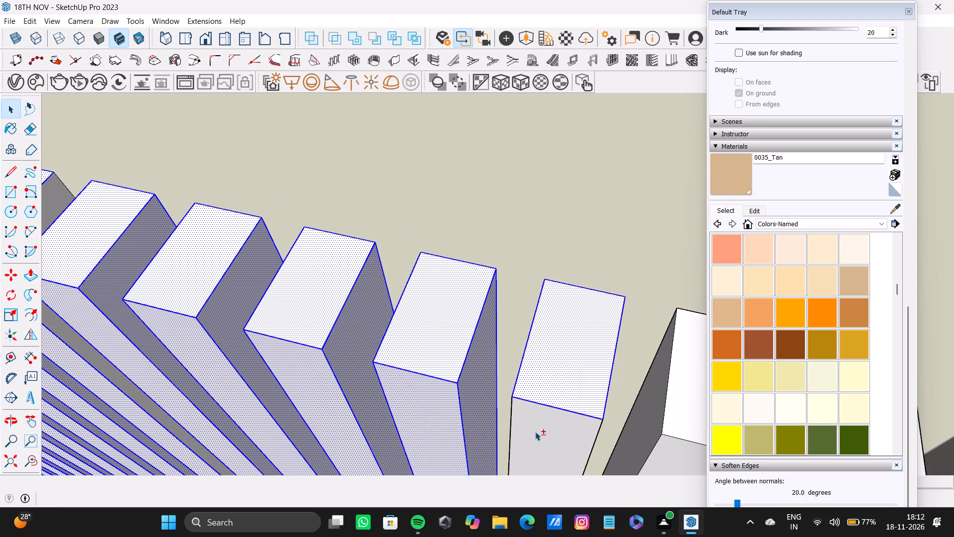
double_click(535, 432, "shift")
middle_click_drag(535, 430, 387, 360, "shift")
double_click(468, 335, "shift")
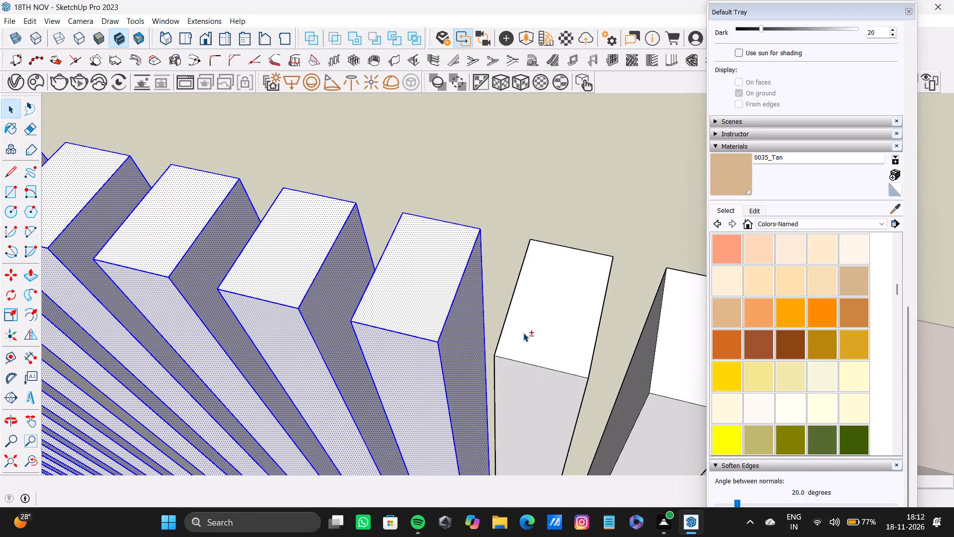
double_click(535, 333, "shift")
double_click(550, 428, "shift")
middle_click_drag(548, 430, 295, 376, "shift")
double_click(313, 319, "shift")
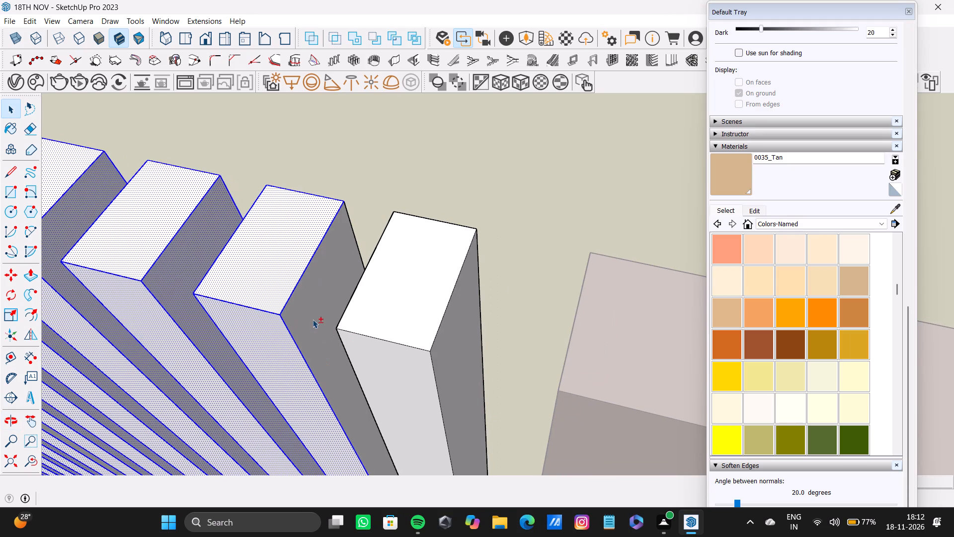
double_click(399, 301, "shift")
double_click(401, 378, "shift")
double_click(440, 351, "shift")
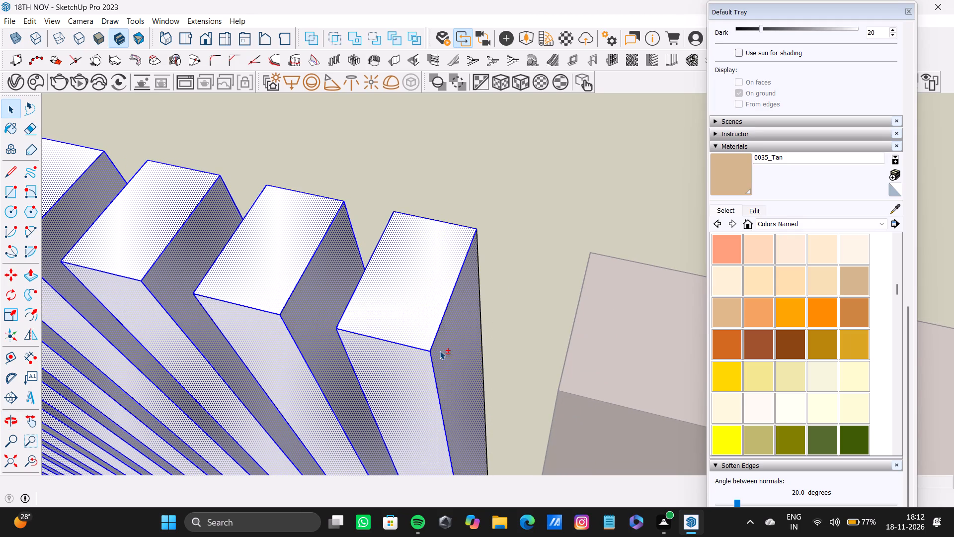
Add the opposite side faces of the three slats nearest the central wall panel to the selection.
middle_click_drag(256, 350, 520, 265, "shift")
scroll(441, 338, "up", 3, "shift")
double_click(426, 358, "shift")
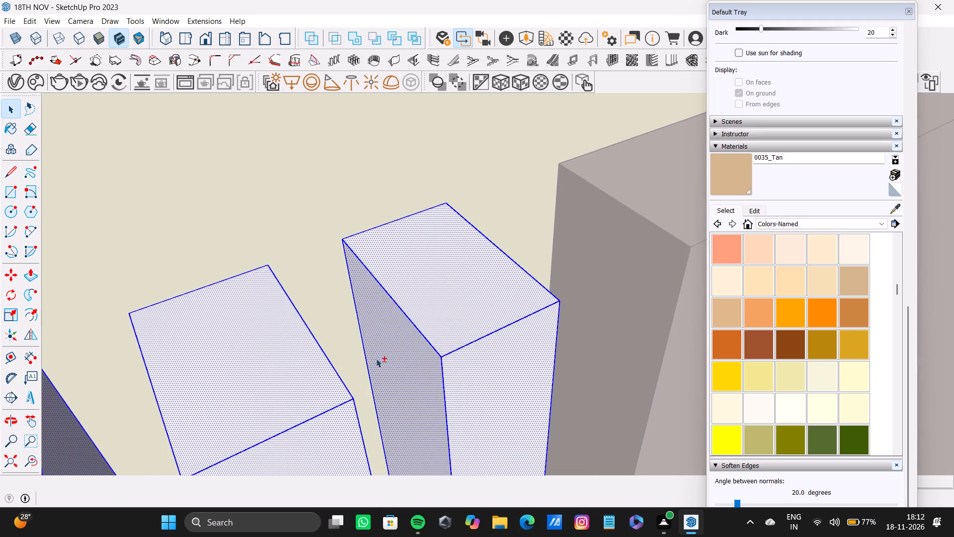
middle_click_drag(268, 361, 464, 188, "shift")
double_click(391, 265, "shift")
middle_click_drag(194, 311, 624, 168, "shift")
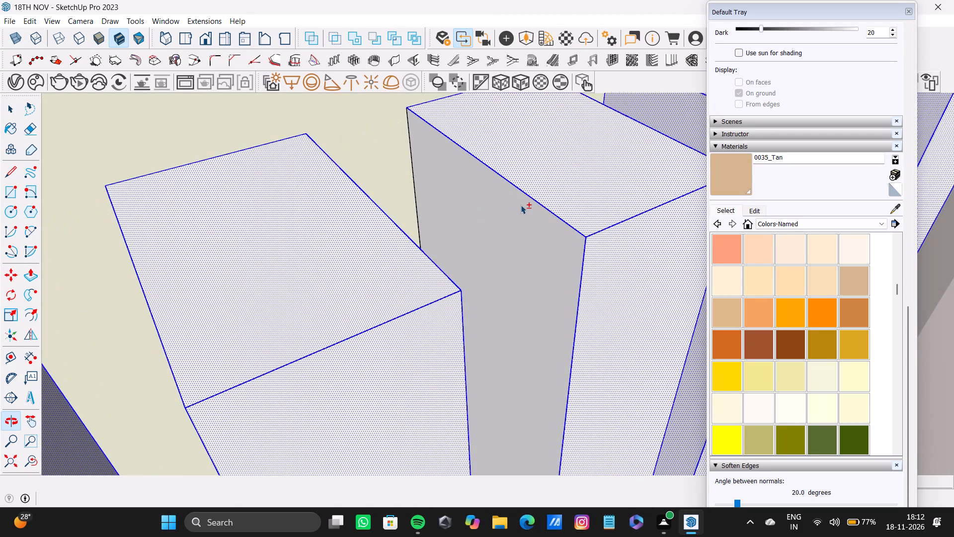
double_click(522, 204, "shift")
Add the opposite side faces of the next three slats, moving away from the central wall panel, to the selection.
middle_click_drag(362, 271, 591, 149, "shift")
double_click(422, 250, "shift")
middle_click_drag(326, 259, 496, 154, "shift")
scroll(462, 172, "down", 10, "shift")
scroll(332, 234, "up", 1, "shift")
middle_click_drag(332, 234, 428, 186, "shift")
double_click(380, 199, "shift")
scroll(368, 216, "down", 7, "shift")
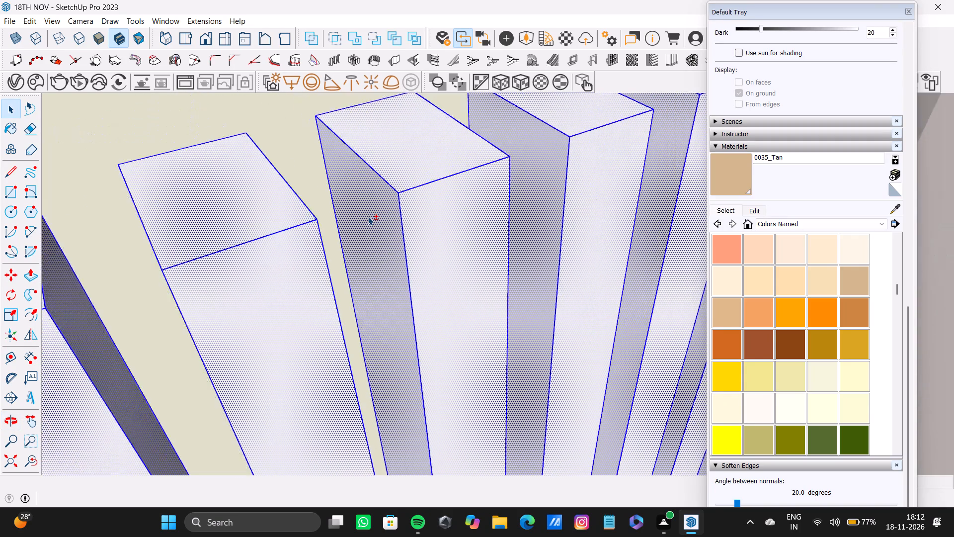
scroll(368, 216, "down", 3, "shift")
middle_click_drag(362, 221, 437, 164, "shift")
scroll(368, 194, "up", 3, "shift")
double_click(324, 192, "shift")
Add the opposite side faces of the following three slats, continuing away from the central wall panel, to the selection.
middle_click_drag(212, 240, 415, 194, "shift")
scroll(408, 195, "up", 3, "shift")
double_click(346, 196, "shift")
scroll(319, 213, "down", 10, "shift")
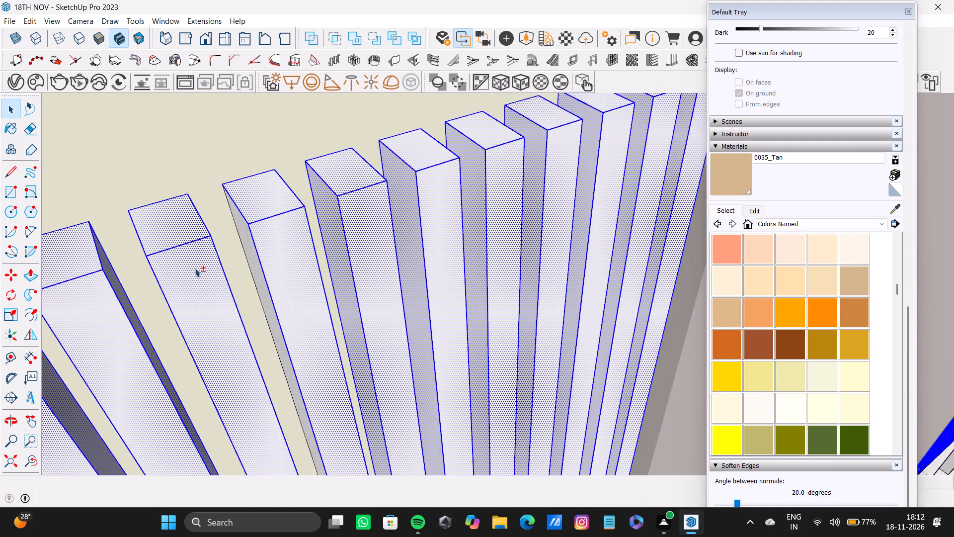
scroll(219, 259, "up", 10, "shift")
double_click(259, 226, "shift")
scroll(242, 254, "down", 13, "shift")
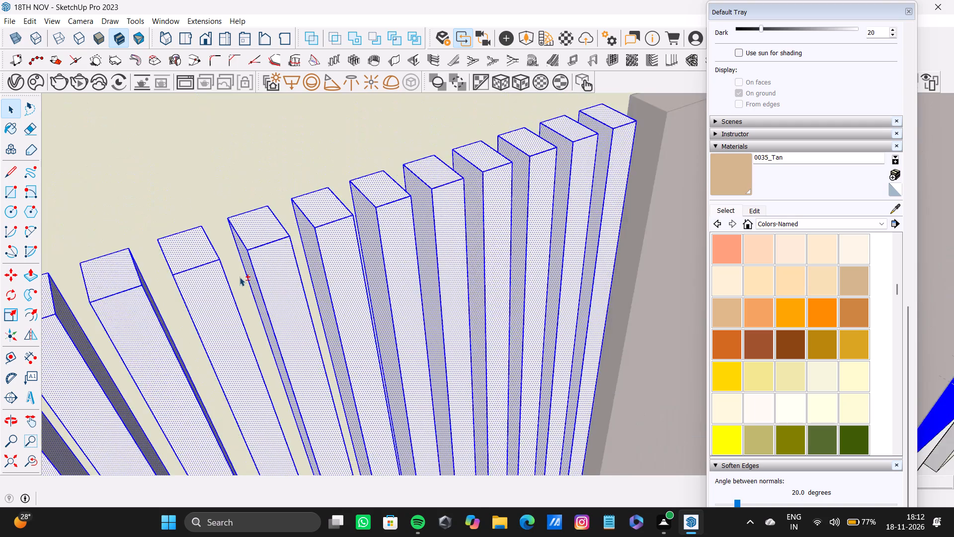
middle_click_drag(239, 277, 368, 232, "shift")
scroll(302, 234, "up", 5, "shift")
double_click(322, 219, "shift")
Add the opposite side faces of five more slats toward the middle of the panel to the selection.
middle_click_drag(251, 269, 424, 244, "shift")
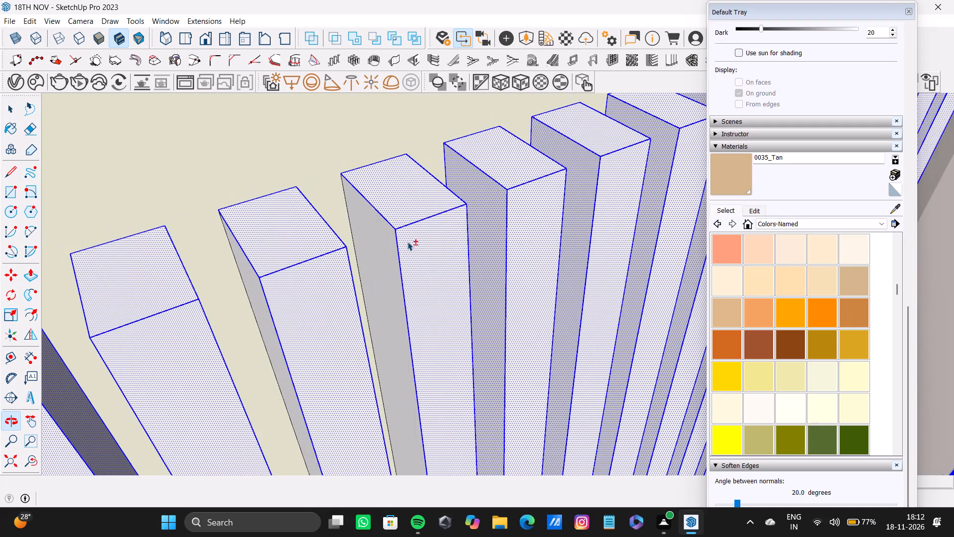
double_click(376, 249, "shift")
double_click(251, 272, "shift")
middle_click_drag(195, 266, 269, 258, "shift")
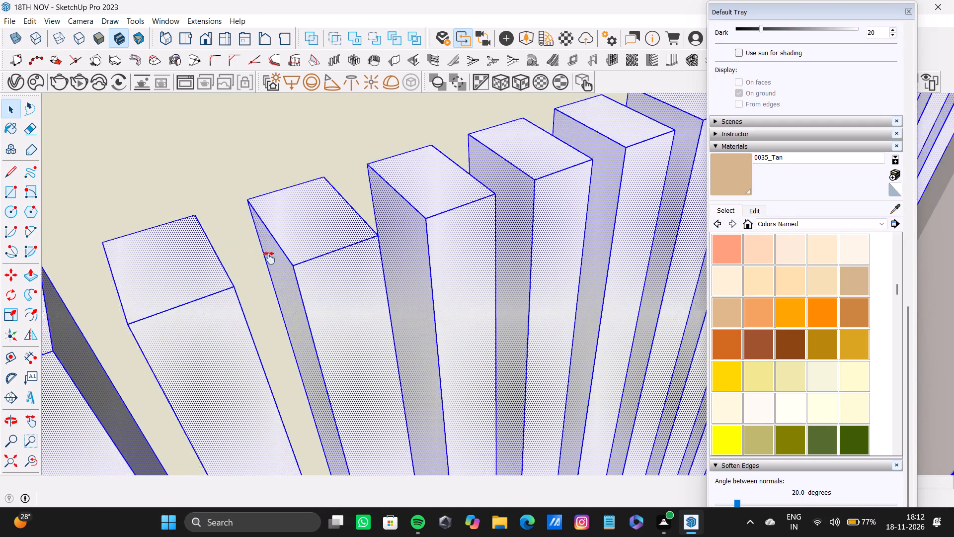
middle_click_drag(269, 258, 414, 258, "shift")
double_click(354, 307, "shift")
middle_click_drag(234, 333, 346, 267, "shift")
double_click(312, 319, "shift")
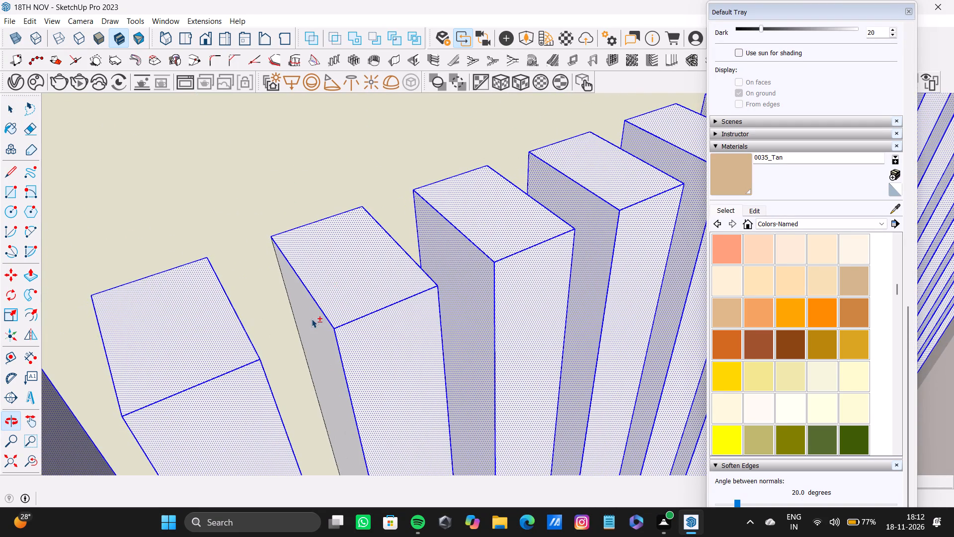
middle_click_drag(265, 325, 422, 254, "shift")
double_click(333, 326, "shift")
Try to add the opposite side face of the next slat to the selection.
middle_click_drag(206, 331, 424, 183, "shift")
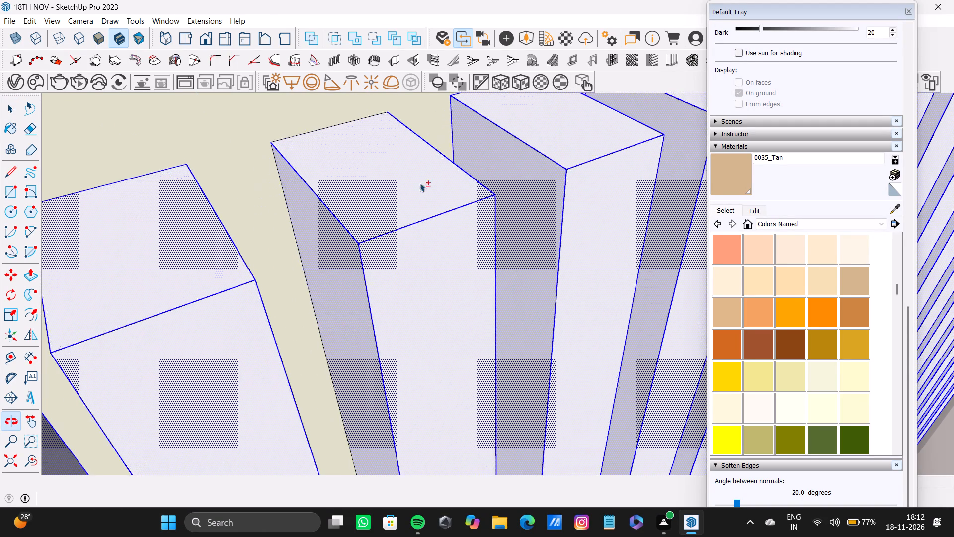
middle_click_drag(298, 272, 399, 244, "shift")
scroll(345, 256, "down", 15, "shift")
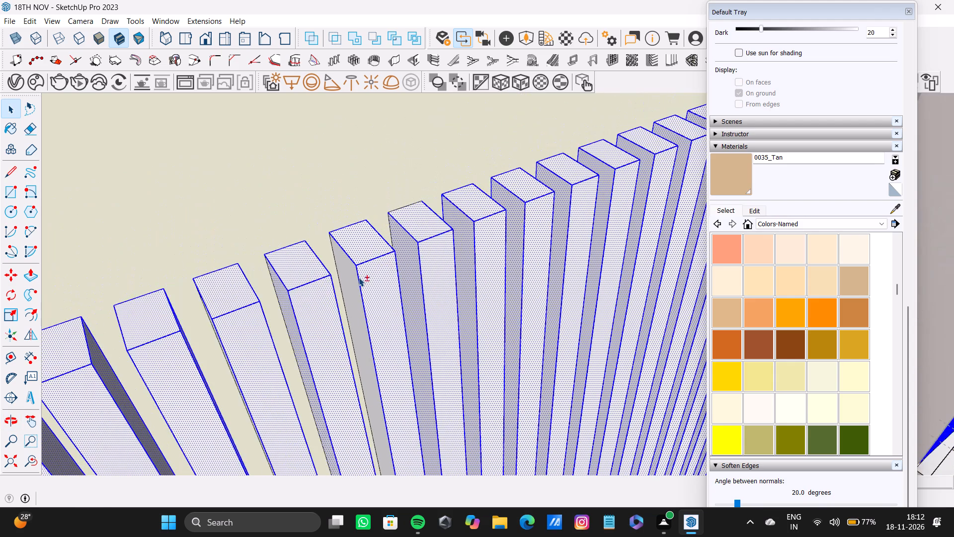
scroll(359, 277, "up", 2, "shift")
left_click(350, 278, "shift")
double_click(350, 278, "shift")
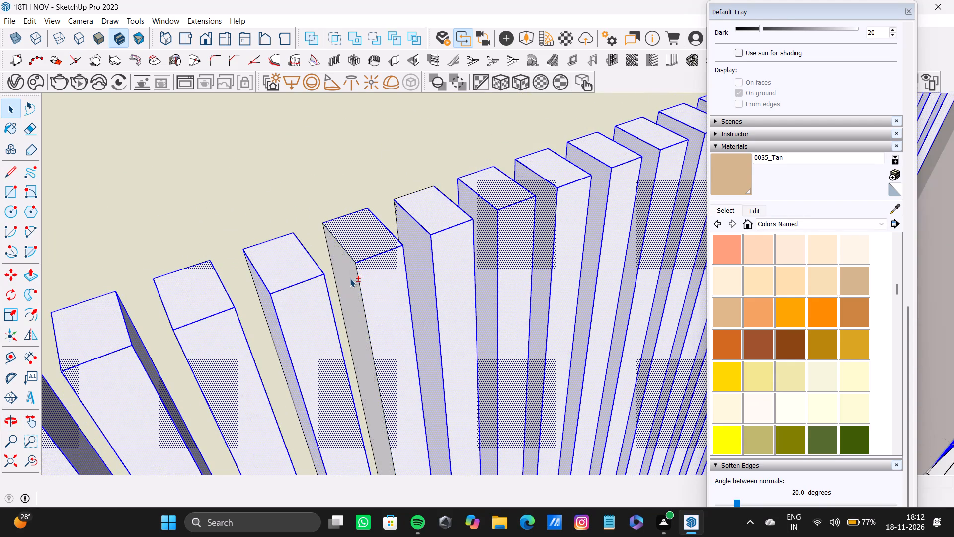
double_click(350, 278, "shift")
Examine both fluted panels to check which slats are selected.
scroll(342, 254, "down", 15, "shift")
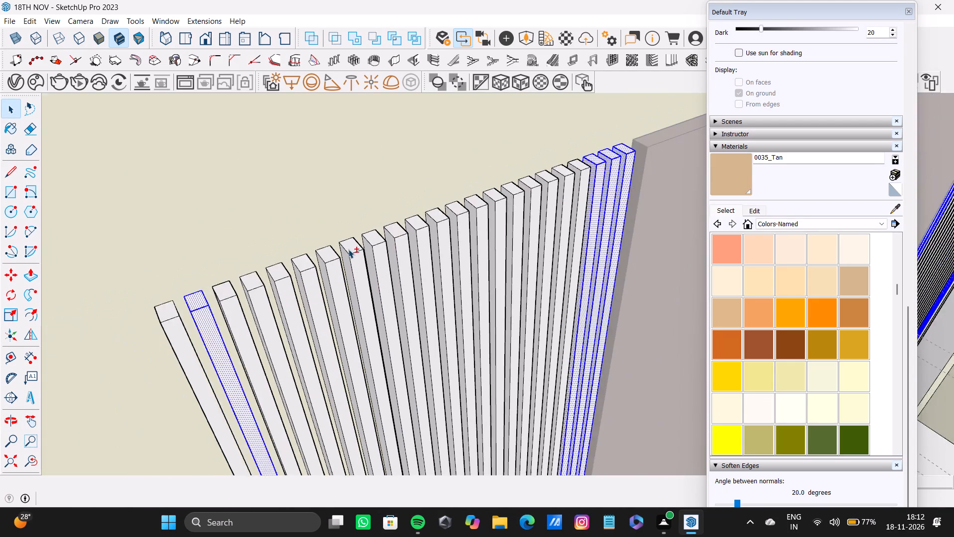
scroll(348, 249, "down", 5, "shift")
scroll(557, 240, "down", 10, "shift")
middle_click_drag(481, 248, 352, 268, "shift")
scroll(528, 159, "up", 2, "shift")
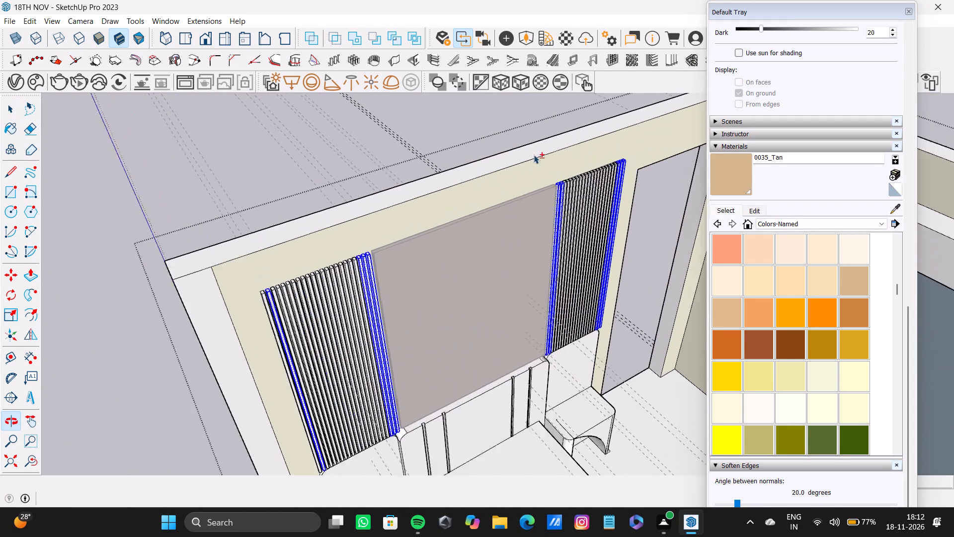
scroll(534, 155, "up", 16, "shift")
scroll(480, 270, "down", 15, "shift")
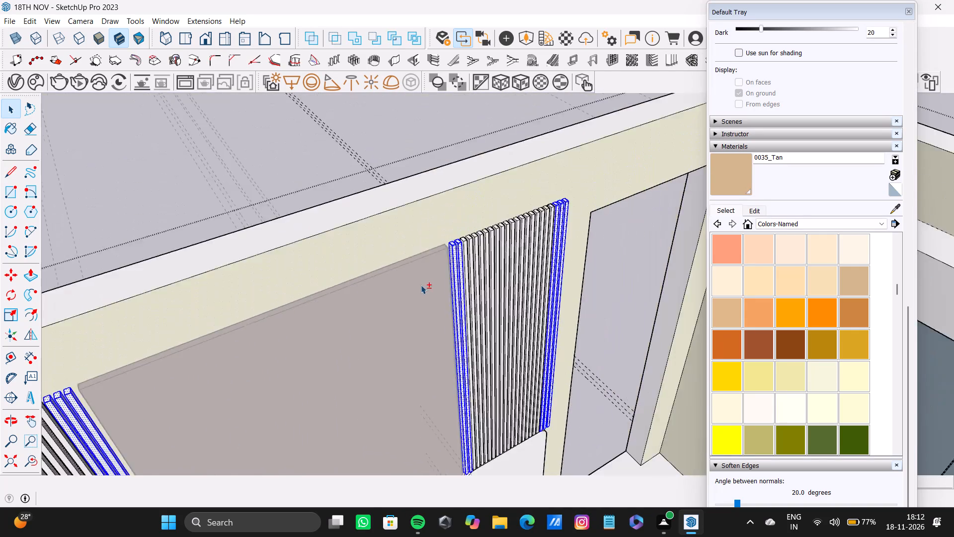
scroll(421, 285, "down", 7, "shift")
Add the top, front and both side faces of the left fluted panel's outermost slat to the selection.
middle_click_drag(395, 306, 492, 158, "shift")
scroll(416, 195, "up", 13, "shift")
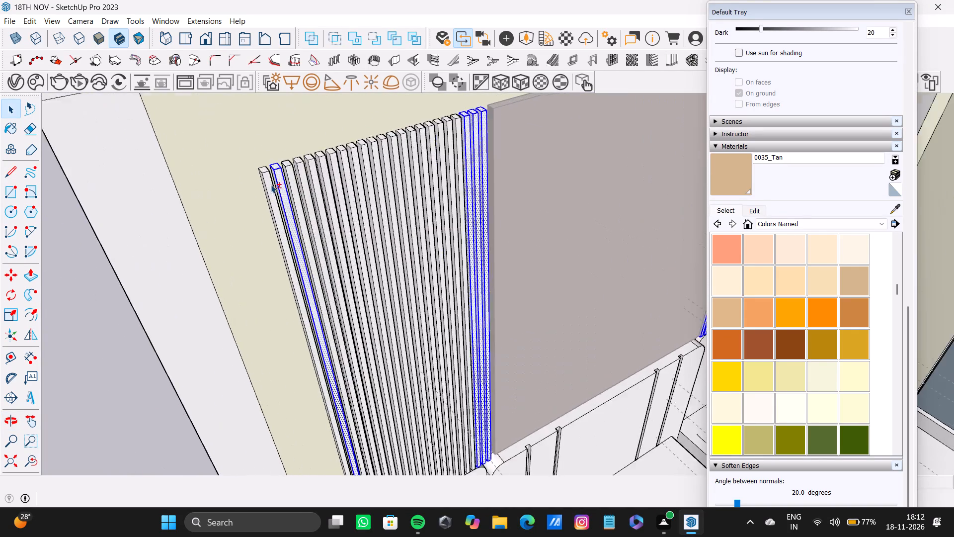
scroll(271, 184, "up", 17, "shift")
double_click(273, 175, "shift")
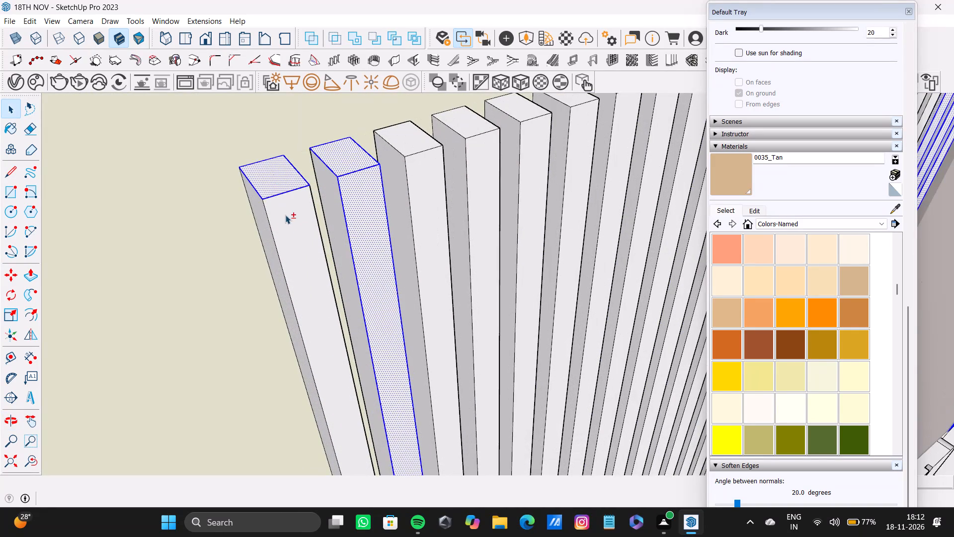
double_click(288, 224, "shift")
double_click(261, 215, "shift")
middle_click_drag(344, 210, 169, 195, "shift")
scroll(174, 176, "up", 2)
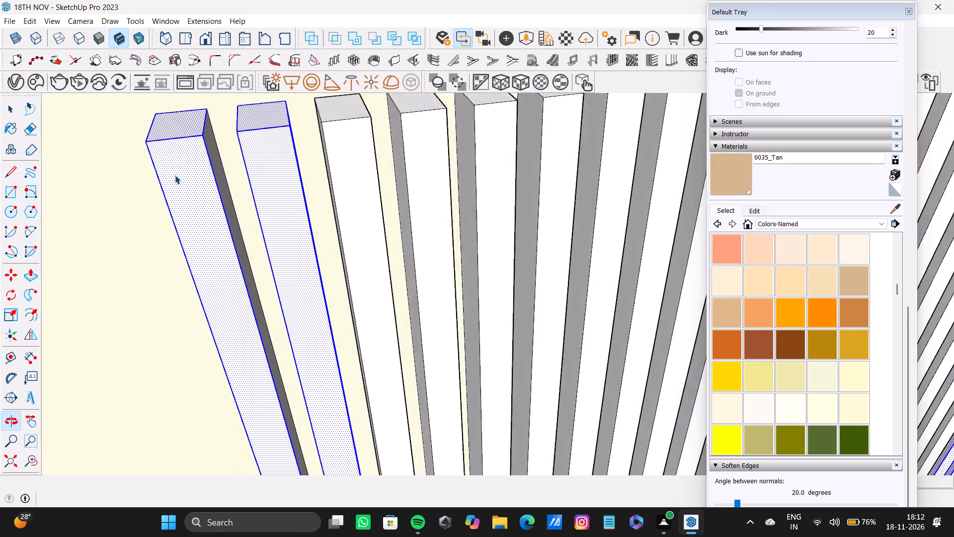
scroll(175, 175, "up", 5)
middle_click_drag(230, 148, 224, 285, "shift")
scroll(349, 253, "up", 3, "shift")
double_click(356, 239, "shift")
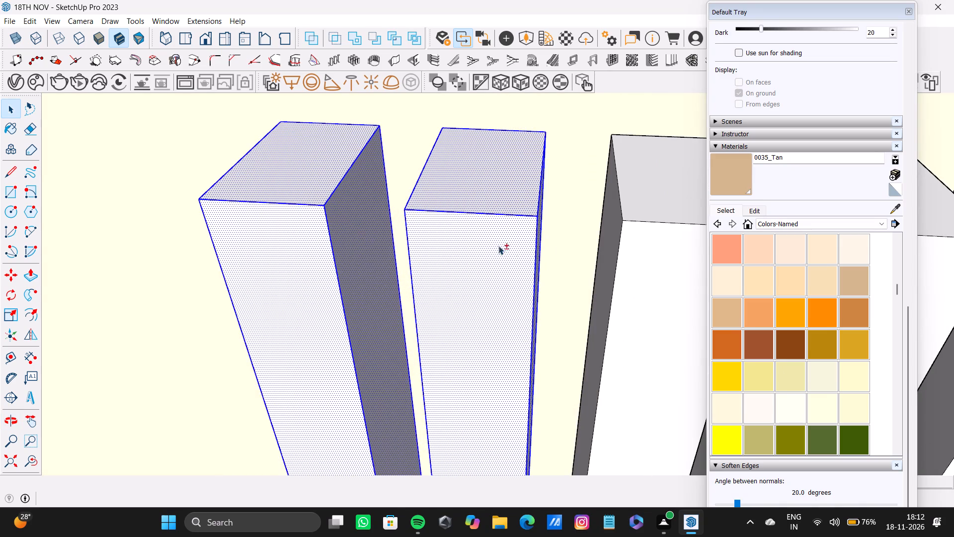
Add the top, front and side faces of this panel's third and fourth slats to the selection.
double_click(644, 190, "shift")
double_click(656, 268, "shift")
double_click(608, 243, "shift")
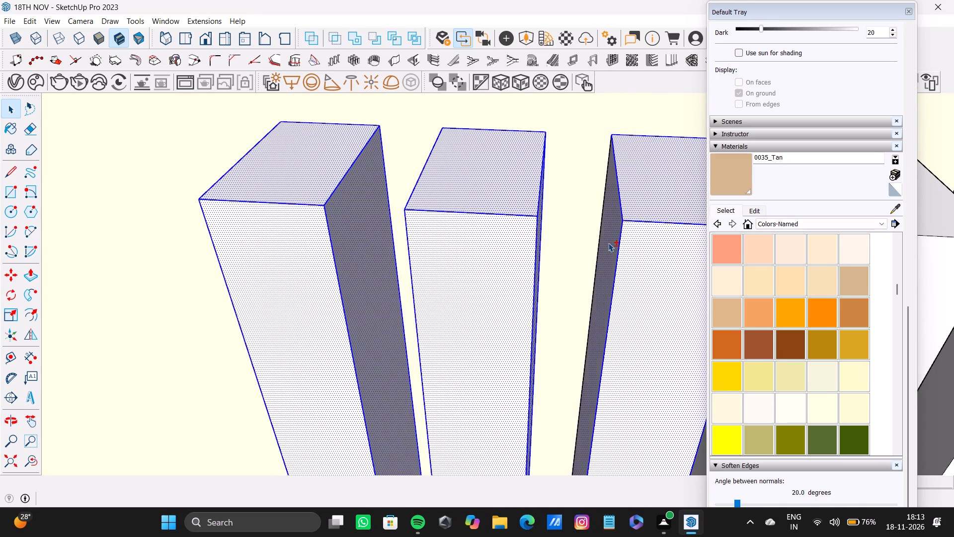
middle_click_drag(606, 244, 316, 243, "shift")
double_click(393, 250, "shift")
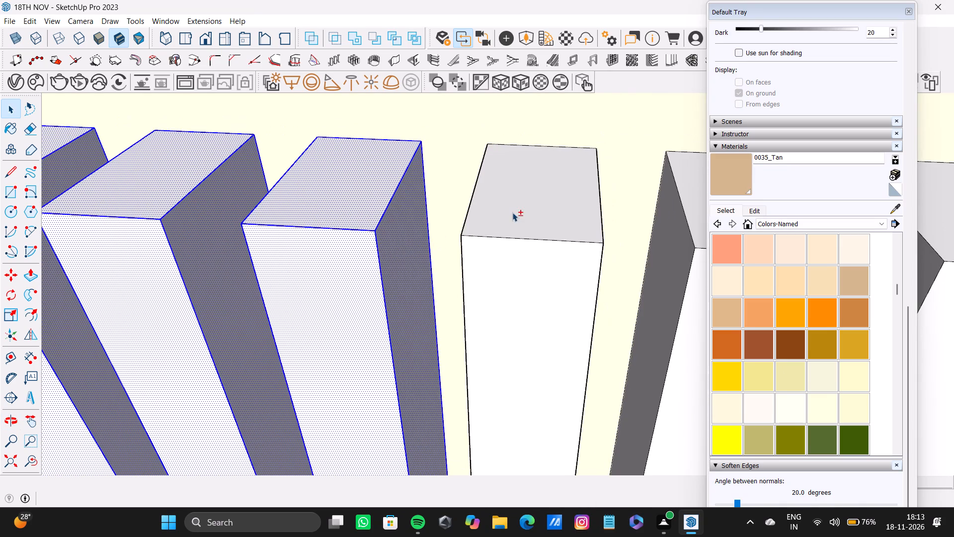
double_click(514, 212, "shift")
double_click(547, 304, "shift")
middle_click_drag(606, 304, 331, 278, "shift")
left_click(253, 251, "shift")
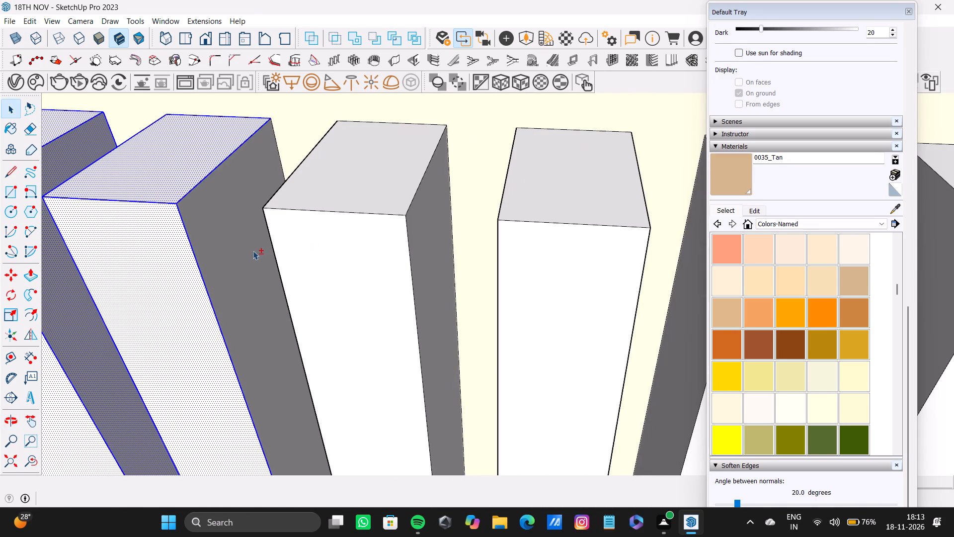
left_click_drag(253, 251, 256, 246, "shift")
Add the top and front faces of the left fluted panel's next two slats, plus the first one's side face, to the selection.
double_click(327, 166, "shift")
left_click(366, 259, "shift")
left_click(366, 259, "shift")
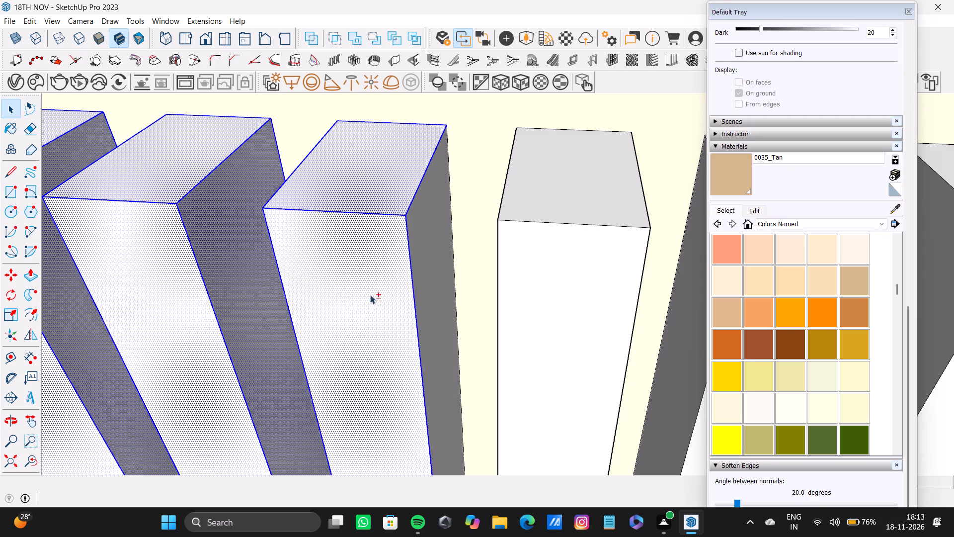
double_click(429, 283, "shift")
left_click(544, 192, "shift")
left_click_drag(544, 192, 548, 200, "shift")
double_click(557, 270, "shift")
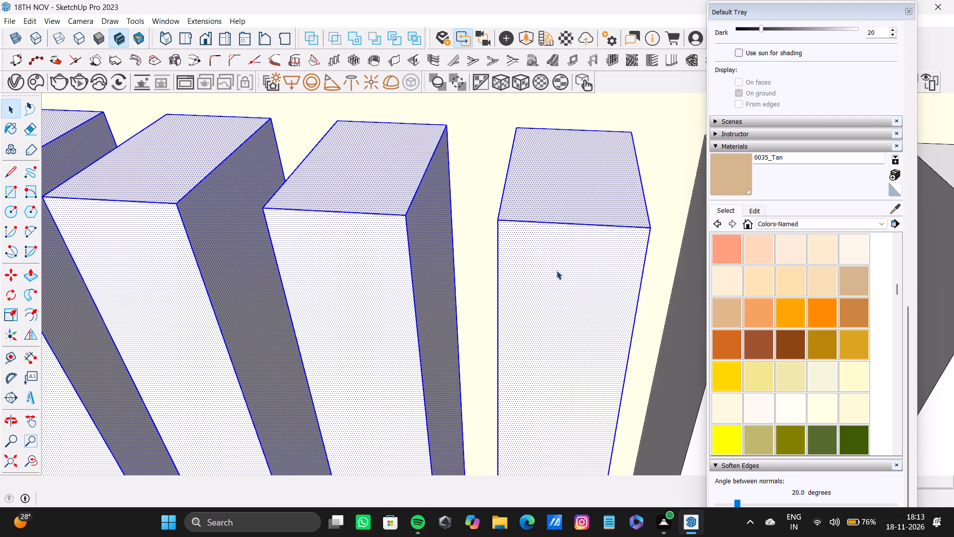
Add the top, front and side faces of the following two slats of the left fluted panel to the selection.
scroll(414, 238, "down", 9)
middle_click_drag(474, 254, 352, 247, "shift")
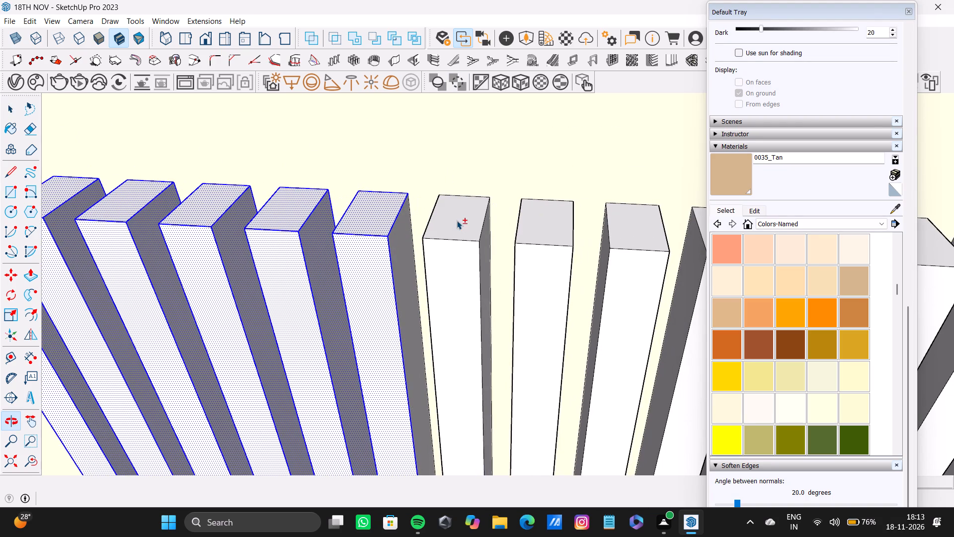
double_click(457, 220, "shift")
double_click(471, 252, "shift")
middle_click_drag(499, 262, 391, 297, "shift")
double_click(361, 288, "shift")
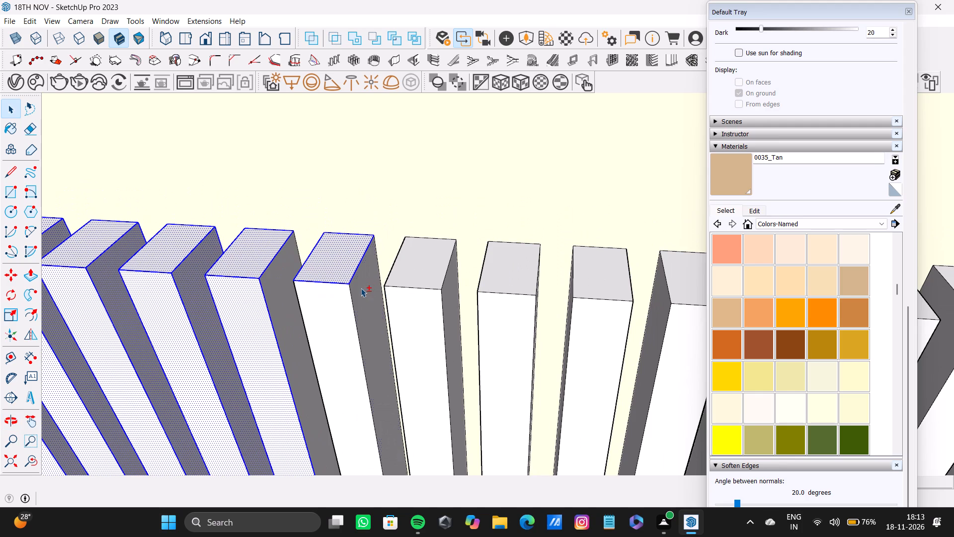
double_click(333, 305, "shift")
double_click(421, 270, "shift")
double_click(422, 297, "shift")
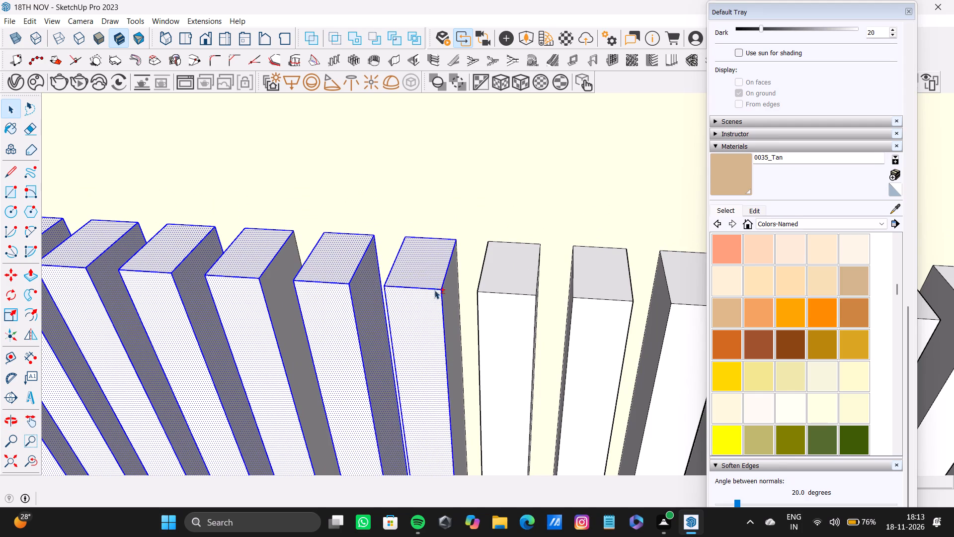
double_click(453, 293, "shift")
Extend the left panel selection with the top, front and side faces of the next two unselected slats.
double_click(496, 275, "shift")
double_click(495, 317, "shift")
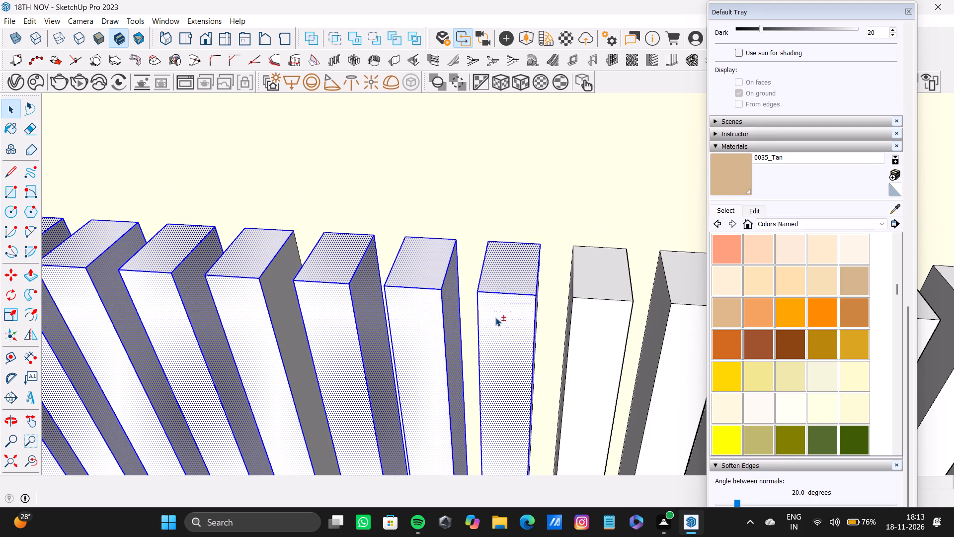
middle_click_drag(519, 333, 388, 327, "shift")
double_click(404, 312, "shift")
double_click(449, 277, "shift")
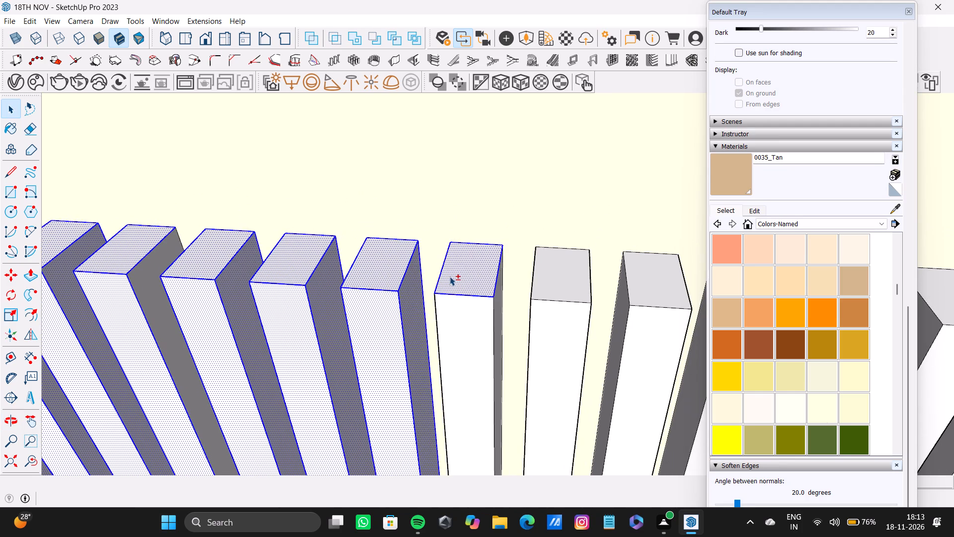
double_click(460, 329, "shift")
middle_click_drag(479, 340, 385, 353, "shift")
scroll(395, 335, "up", 2, "shift")
double_click(406, 326, "shift")
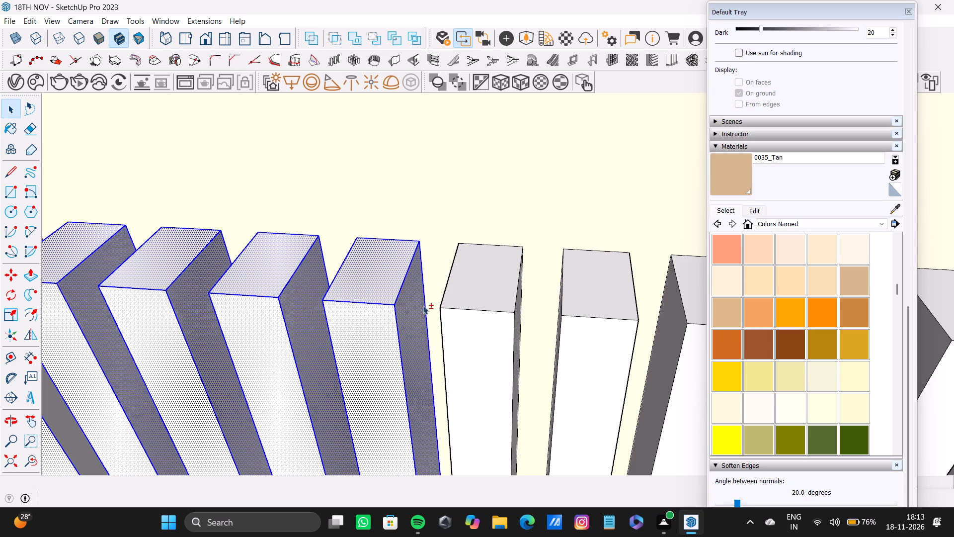
Add the next pair of left panel slats to the selection, taking their top, front and side faces.
double_click(471, 284, "shift")
double_click(483, 332, "shift")
scroll(493, 335, "up", 1, "shift")
middle_click_drag(494, 335, 384, 331, "shift")
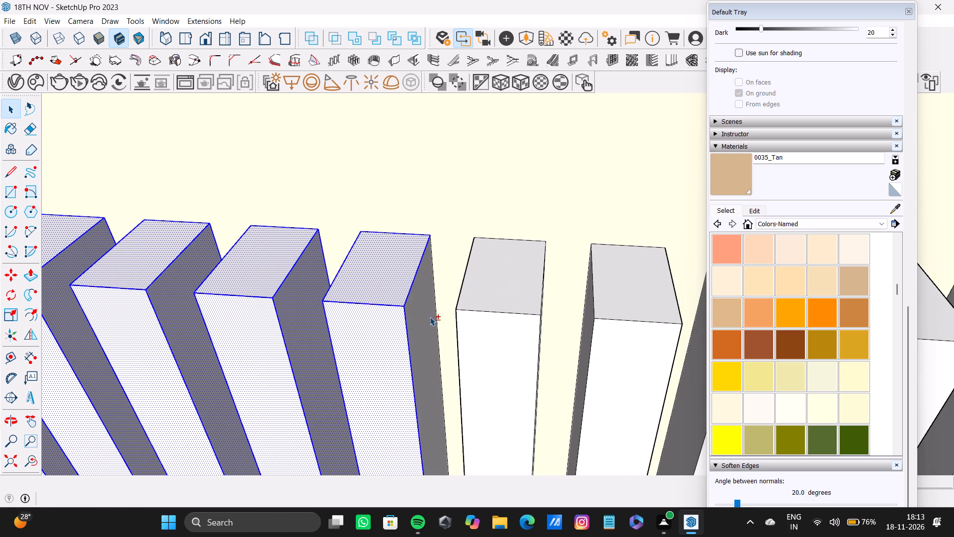
double_click(430, 317, "shift")
double_click(494, 292, "shift")
double_click(500, 333, "shift")
middle_click_drag(505, 332, 355, 310, "shift")
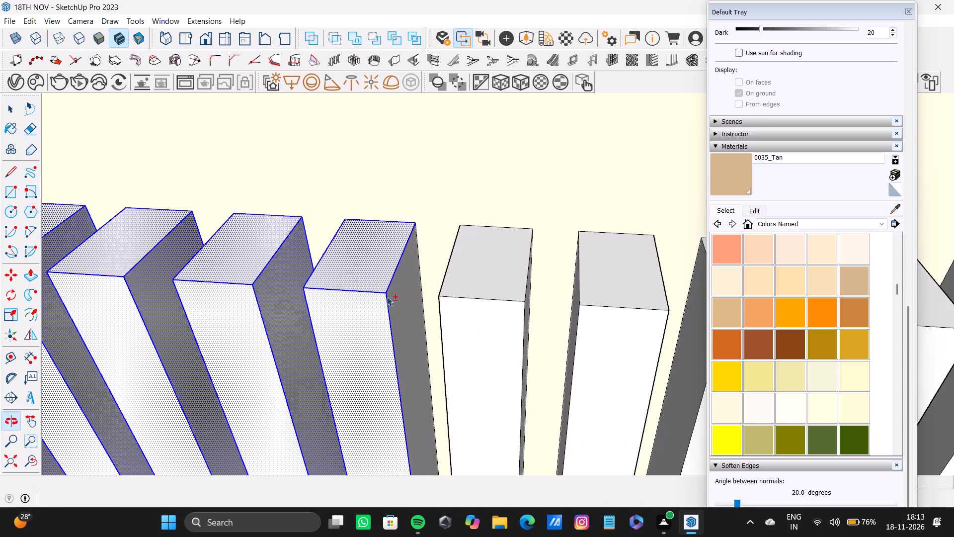
double_click(404, 294, "shift")
Add the top, front and visible side faces of the next two unselected left panel slats to the selection.
double_click(462, 270, "shift")
left_click(472, 321, "shift")
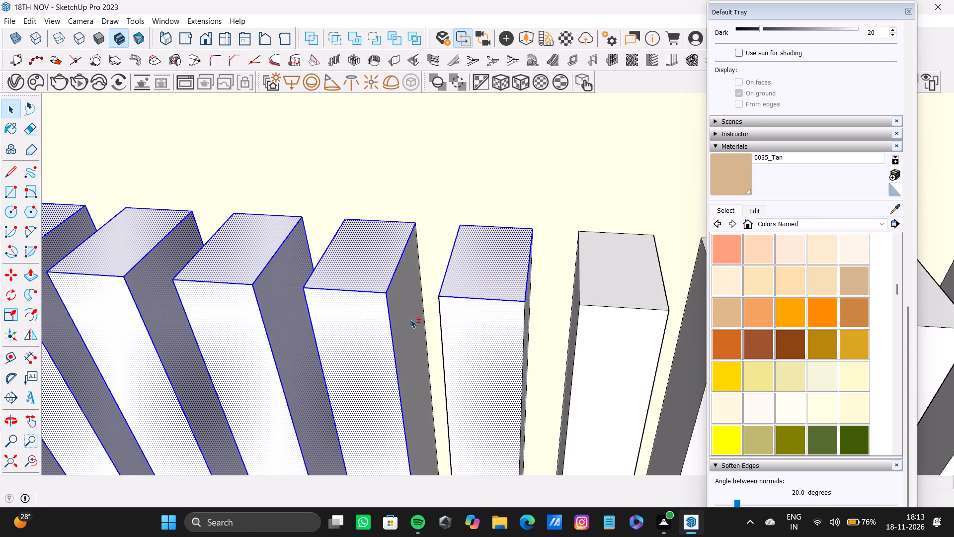
double_click(401, 318, "shift")
middle_click_drag(541, 326, 399, 307, "shift")
scroll(407, 295, "up", 3, "shift")
double_click(352, 279, "shift")
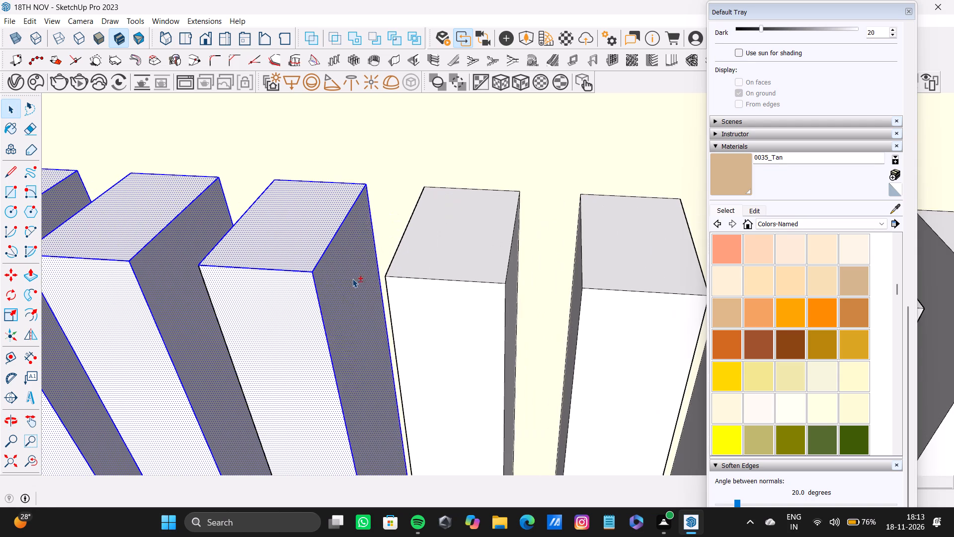
double_click(443, 236, "shift")
double_click(438, 294, "shift")
middle_click_drag(453, 293, 351, 291, "shift")
double_click(416, 282, "shift")
Continue along the left fluted panel, adding the next two slats' top, front and side faces to the selection.
double_click(501, 274, "shift")
double_click(503, 328, "shift")
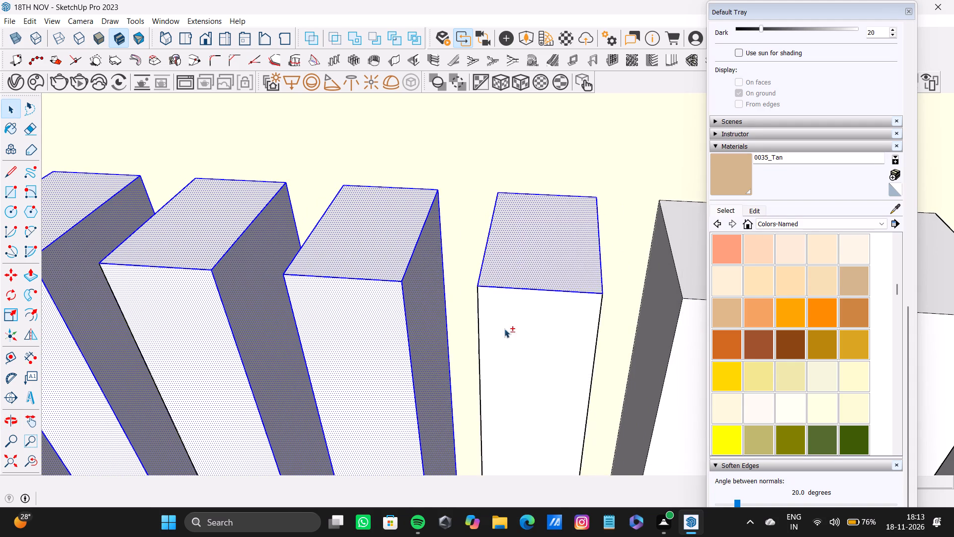
middle_click_drag(512, 327, 454, 304, "shift")
double_click(464, 295, "shift")
middle_click_drag(475, 312, 284, 289, "shift")
double_click(357, 255, "shift")
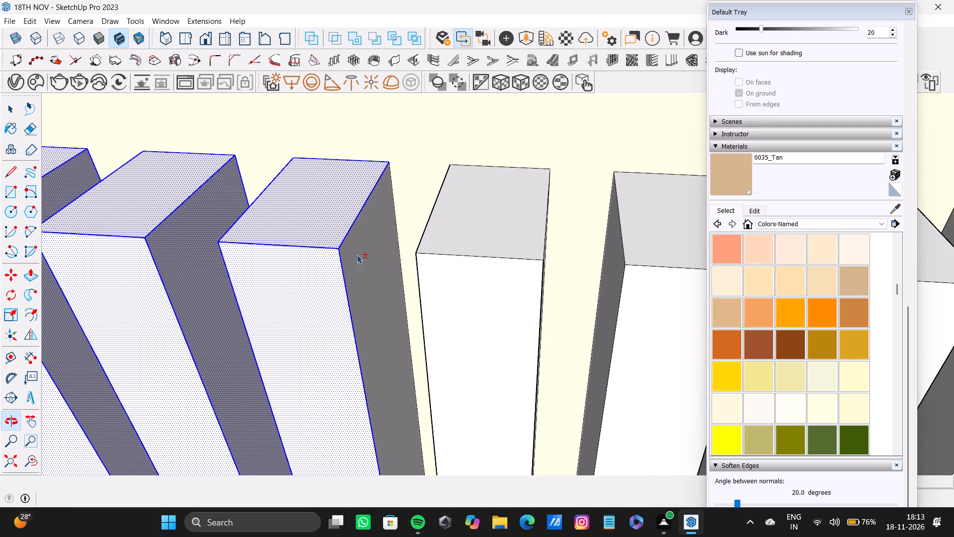
double_click(464, 242, "shift")
double_click(457, 288, "shift")
double_click(460, 241, "shift")
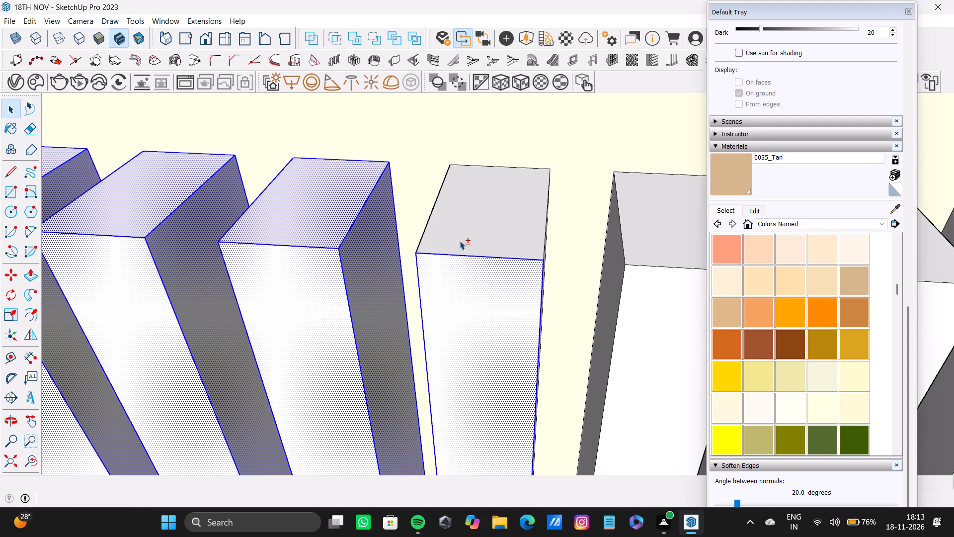
middle_click_drag(500, 274, 281, 237, "shift")
double_click(354, 216, "shift")
Add the top, front and side faces of the next two slats towards the already selected end slats to the selection.
double_click(466, 202, "shift")
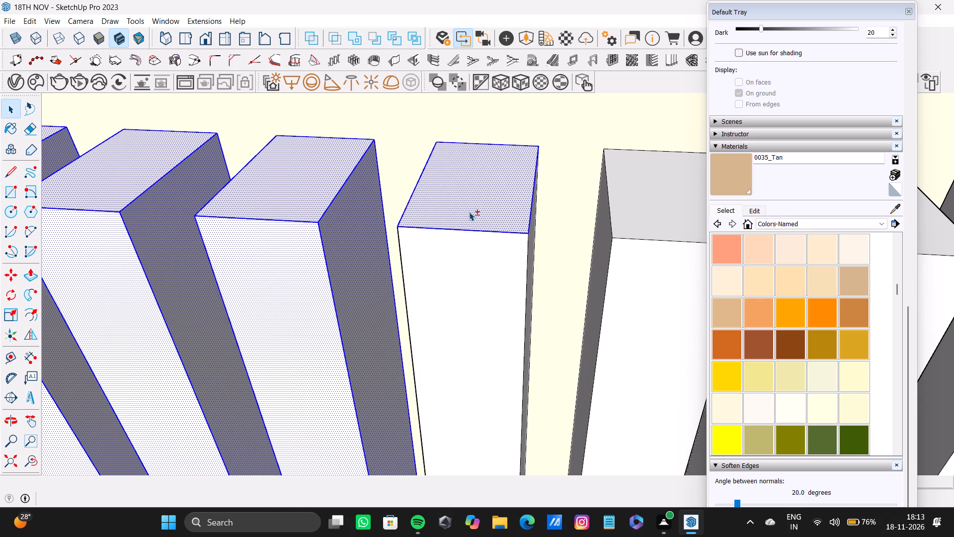
double_click(459, 271, "shift")
middle_click_drag(488, 280, 308, 280, "shift")
left_click(389, 257, "shift")
left_click_drag(389, 257, 397, 255, "shift")
double_click(484, 219, "shift")
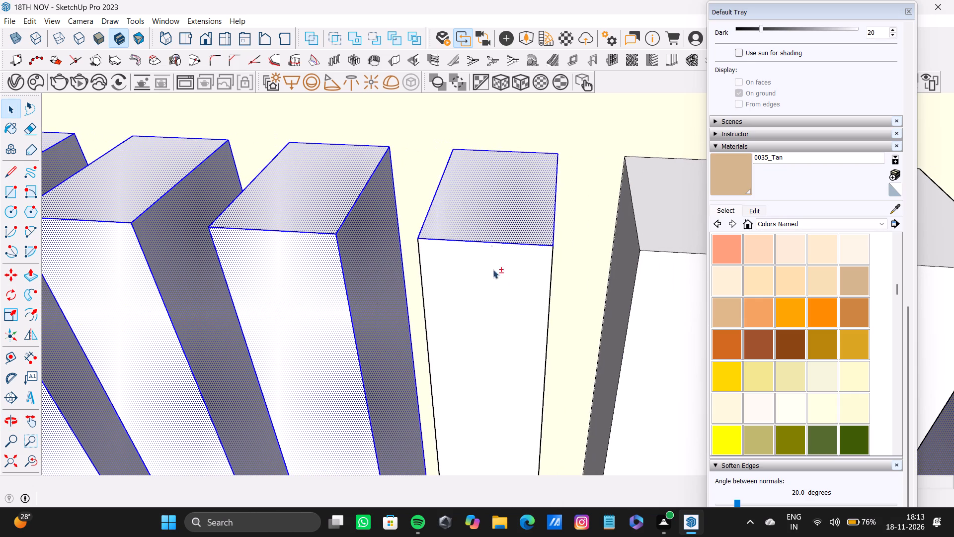
double_click(493, 300, "shift")
middle_click_drag(486, 303, 348, 319, "shift")
double_click(424, 267, "shift")
Add the top, front and side faces of the left fluted panel's last two unselected slats to the selection.
double_click(530, 241, "shift")
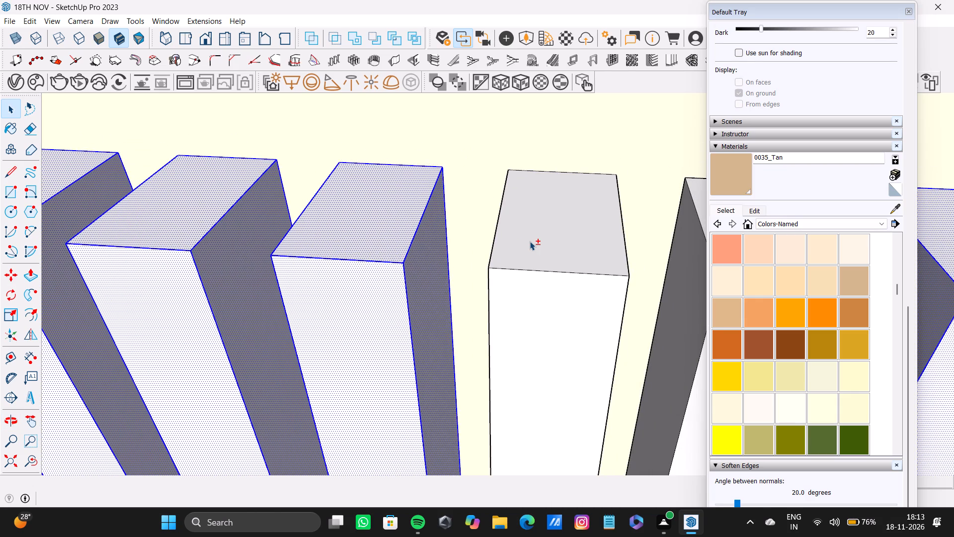
double_click(546, 339, "shift")
middle_click_drag(546, 339, 403, 366, "shift")
double_click(488, 312, "shift")
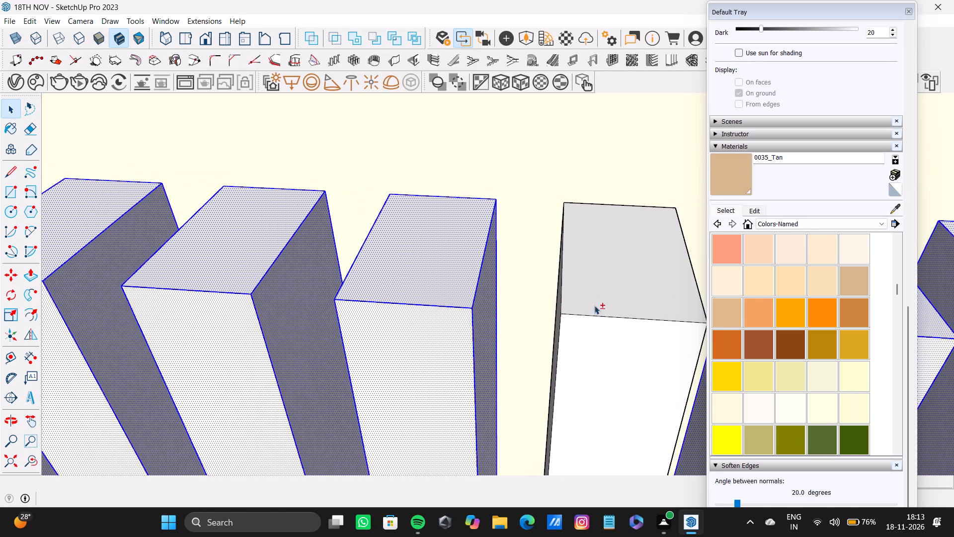
double_click(598, 297, "shift")
double_click(598, 349, "shift")
middle_click_drag(597, 349, 359, 315, "shift")
double_click(382, 308, "shift")
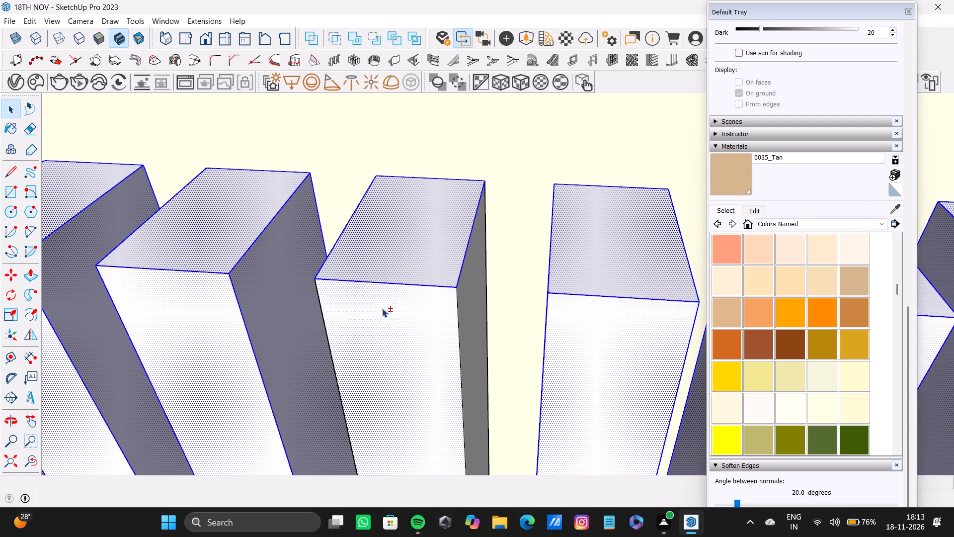
double_click(471, 296, "shift")
Add the top, front and side faces of the right fluted panel's fourth slat from the outer end to the selection.
scroll(168, 297, "down", 16, "shift")
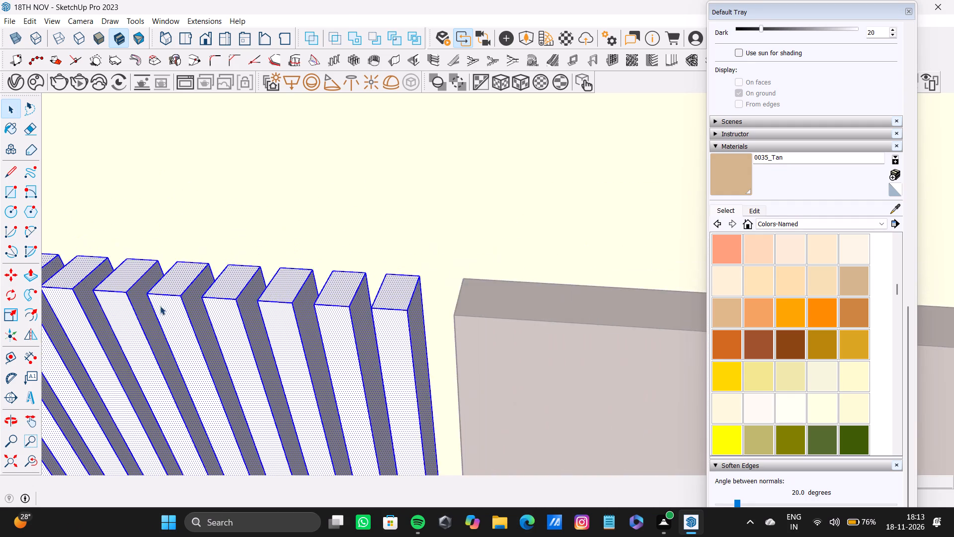
scroll(160, 306, "down", 5, "shift")
scroll(132, 296, "down", 6)
left_click(6, 465)
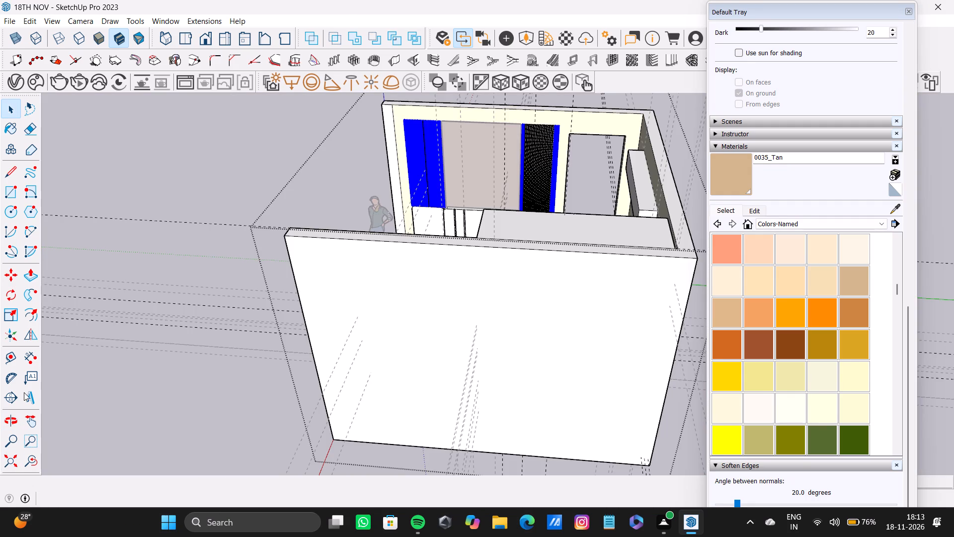
middle_click_drag(24, 392, 386, 267)
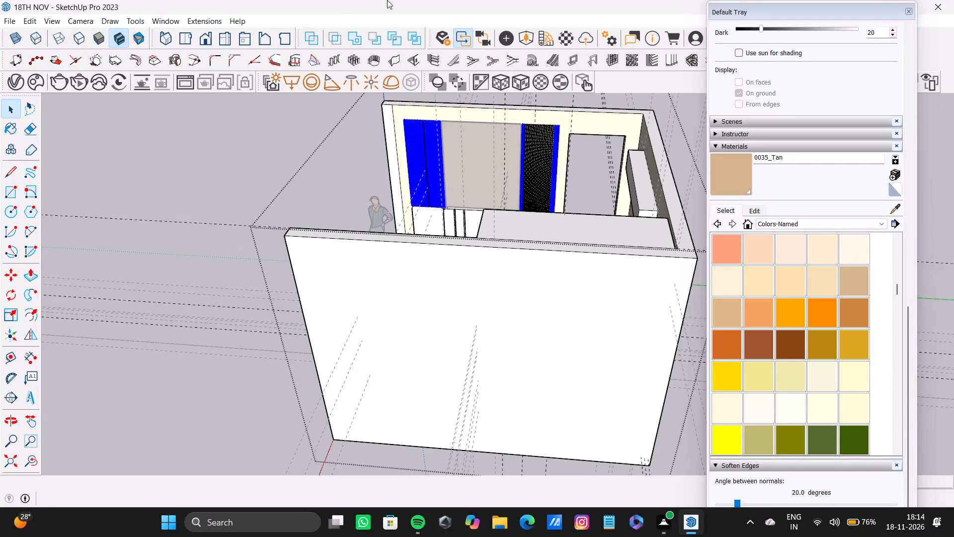
scroll(380, 156, "down", 4)
scroll(386, 145, "down", 20)
scroll(386, 145, "down", 6)
middle_click_drag(453, 172, 394, 270, "shift")
scroll(411, 255, "up", 2)
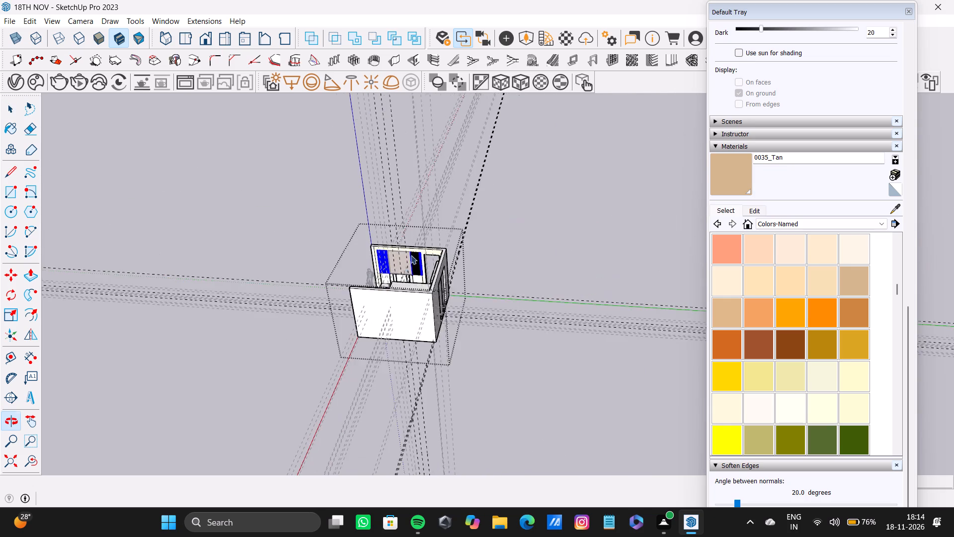
scroll(411, 255, "up", 20)
scroll(411, 255, "up", 17)
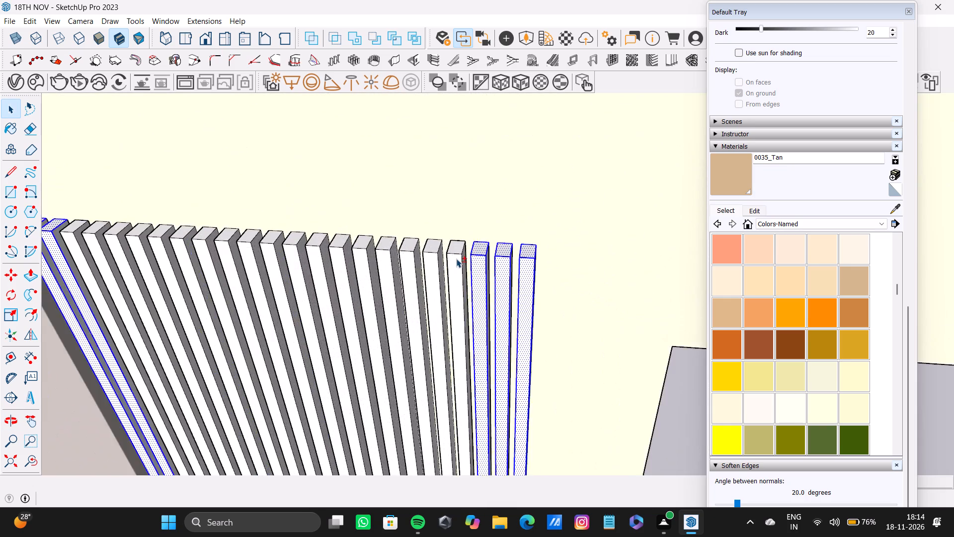
scroll(456, 259, "up", 9)
double_click(457, 242, "shift")
double_click(459, 275, "shift")
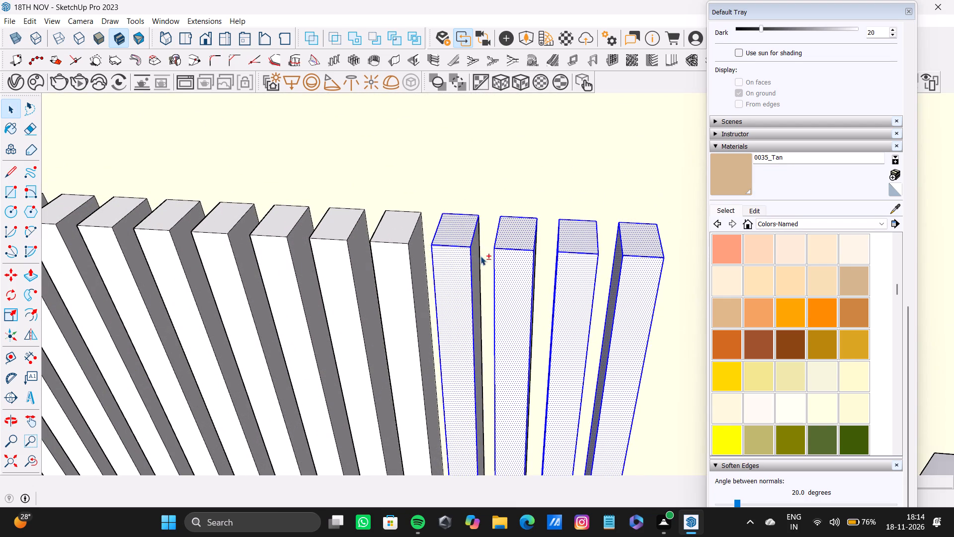
double_click(476, 260, "shift")
Add the top, front and side faces of the right fluted panel's fifth, sixth and seventh slats to the selection.
double_click(397, 232, "shift")
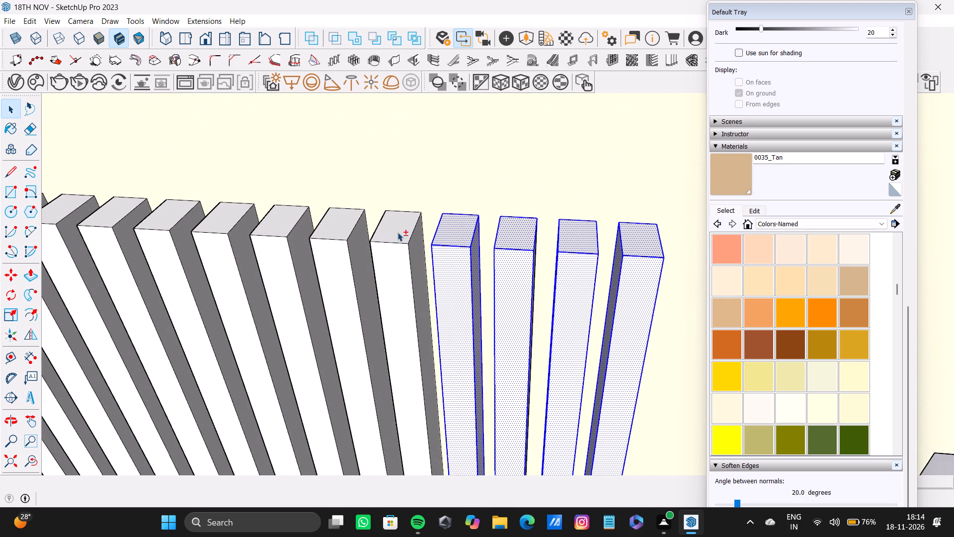
double_click(405, 251, "shift")
double_click(415, 249, "shift")
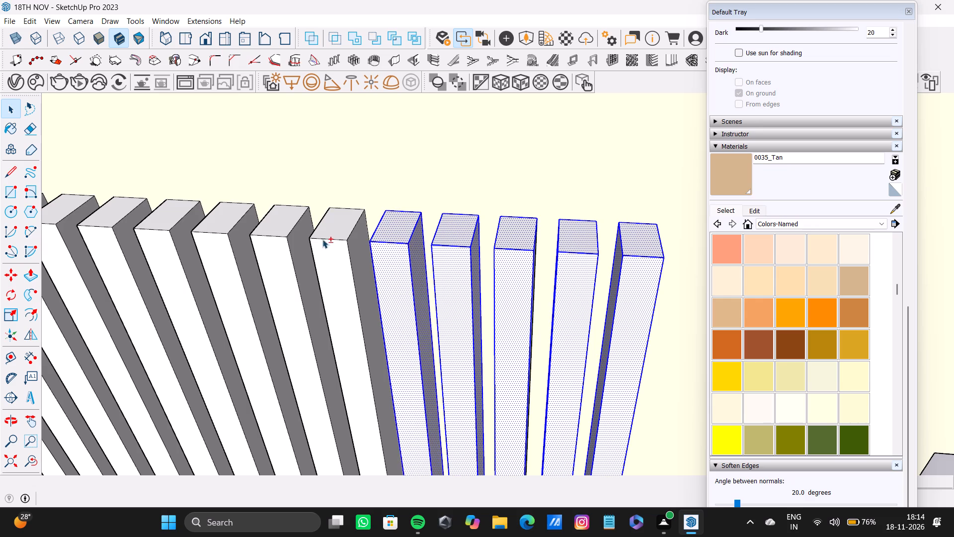
double_click(334, 230, "shift")
double_click(341, 249, "shift")
double_click(360, 243, "shift")
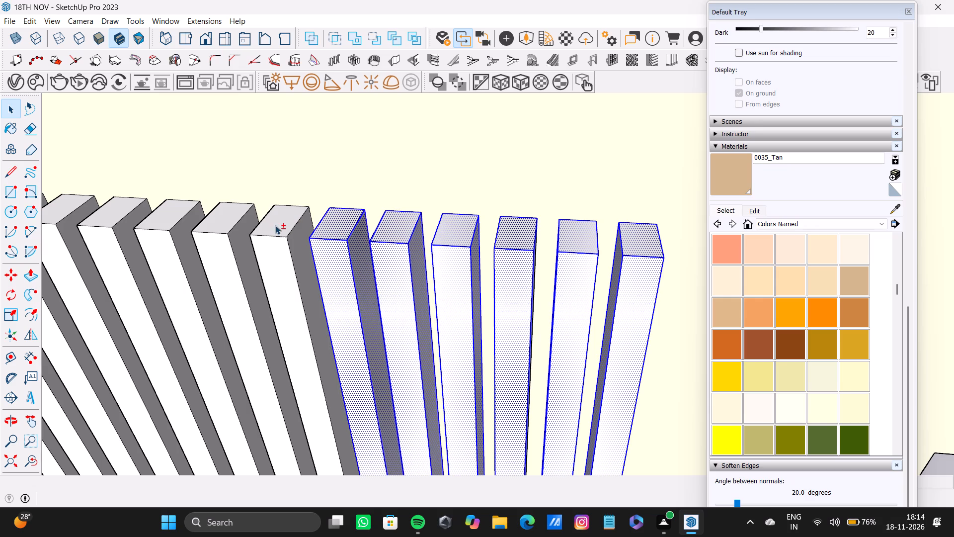
double_click(275, 225, "shift")
double_click(279, 248, "shift")
double_click(304, 241, "shift")
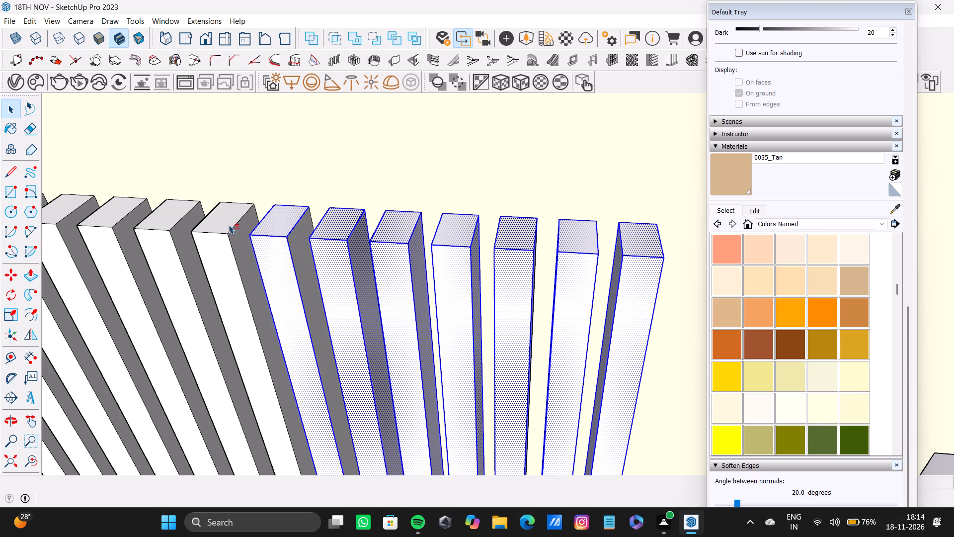
Add the top, front and side faces of the right fluted panel's eighth and ninth slats to the selection.
double_click(229, 225, "shift")
double_click(221, 239, "shift")
double_click(239, 241, "shift")
double_click(165, 216, "shift")
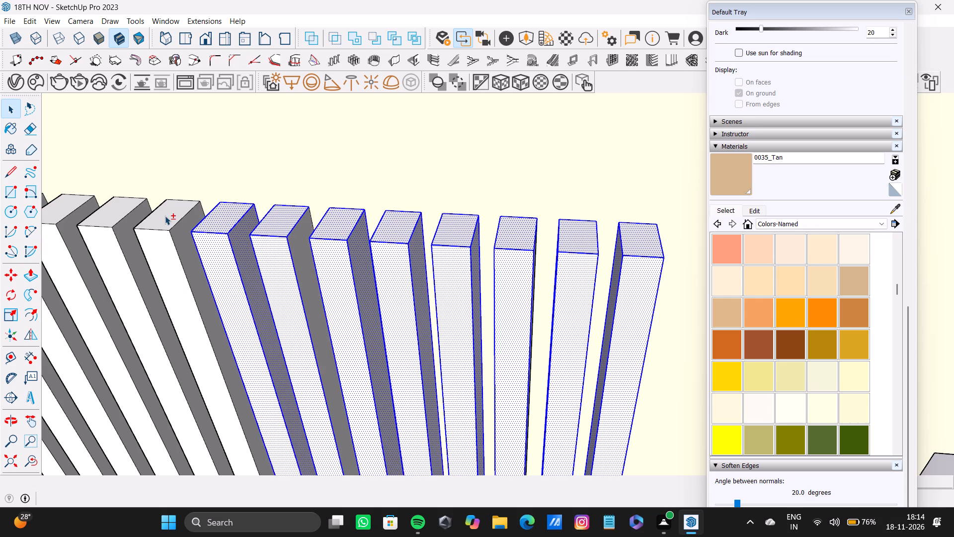
double_click(178, 233, "shift")
double_click(153, 240, "shift")
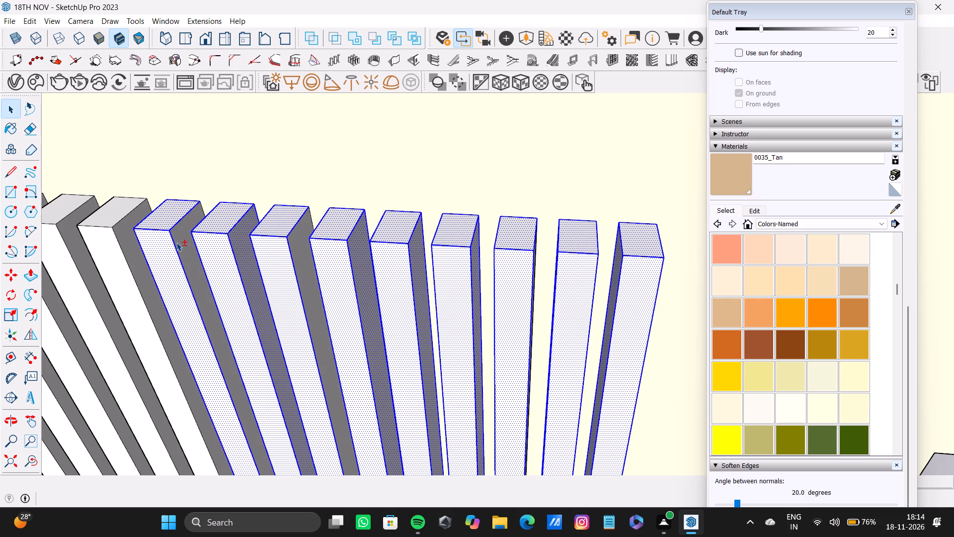
double_click(179, 241, "shift")
Add the top, front and side faces of the right fluted panel's tenth and eleventh slats from the outer end to the selection.
middle_click_drag(140, 243, 331, 258, "shift")
scroll(278, 236, "up", 5, "shift")
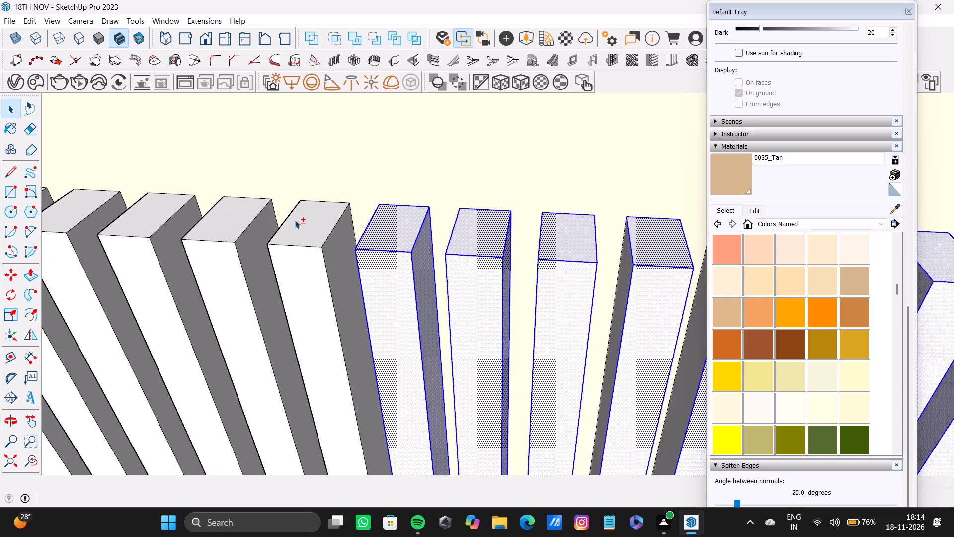
double_click(327, 225, "shift")
double_click(320, 261, "shift")
left_click(346, 249, "shift")
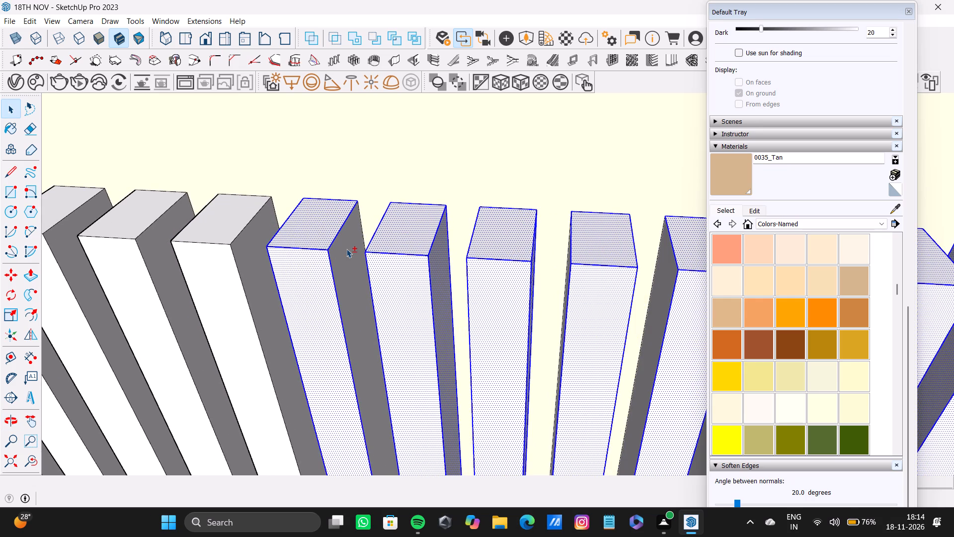
left_click(346, 249, "shift")
double_click(220, 226, "shift")
double_click(228, 256, "shift")
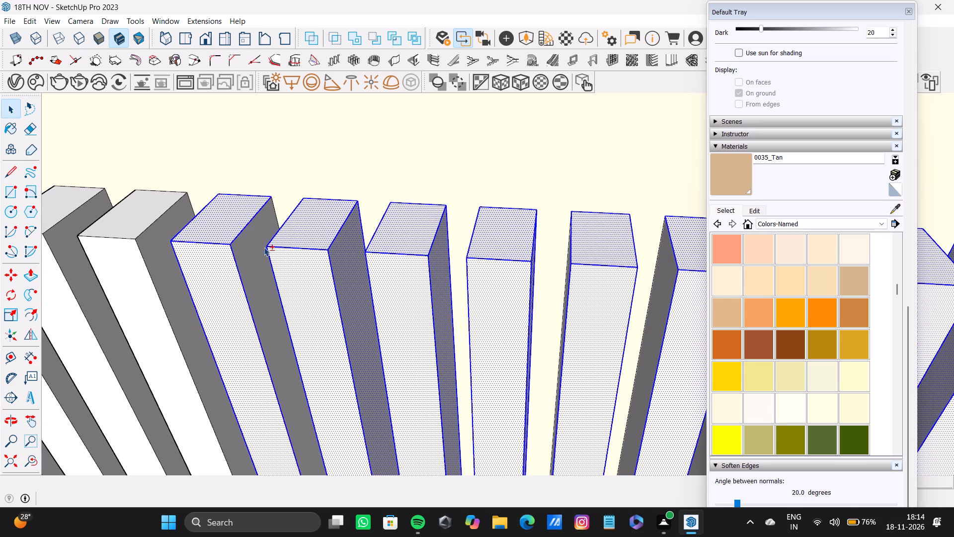
left_click(264, 247, "shift")
Add the top, front and side faces of the right fluted panel's twelfth and thirteenth slats to the selection.
middle_click_drag(196, 249, 367, 253, "shift")
double_click(292, 227, "shift")
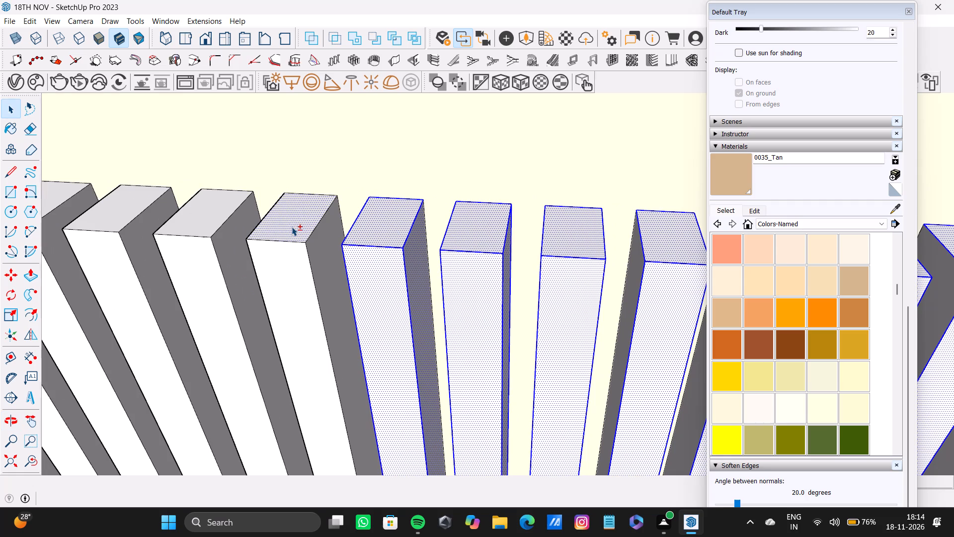
double_click(287, 268, "shift")
double_click(320, 245, "shift")
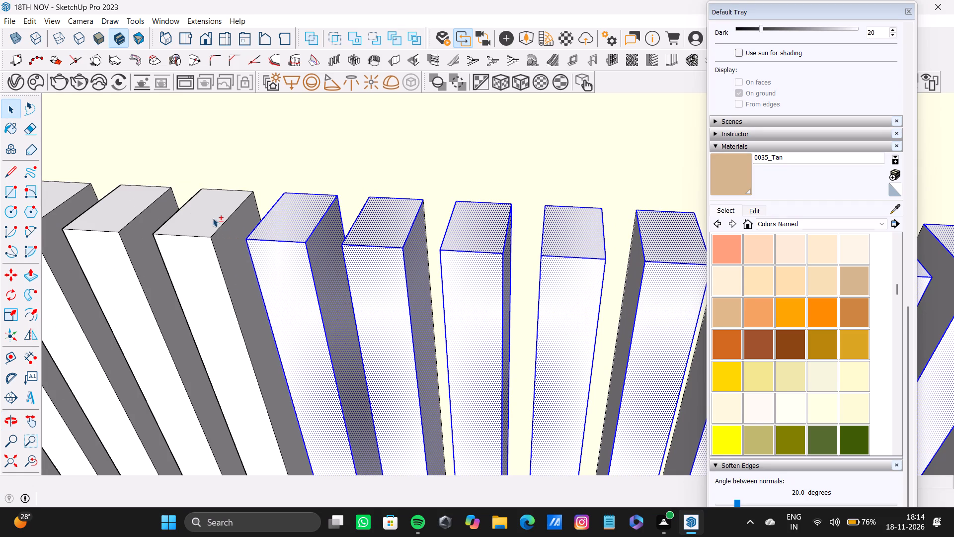
double_click(213, 218, "shift")
double_click(205, 257, "shift")
double_click(223, 252, "shift")
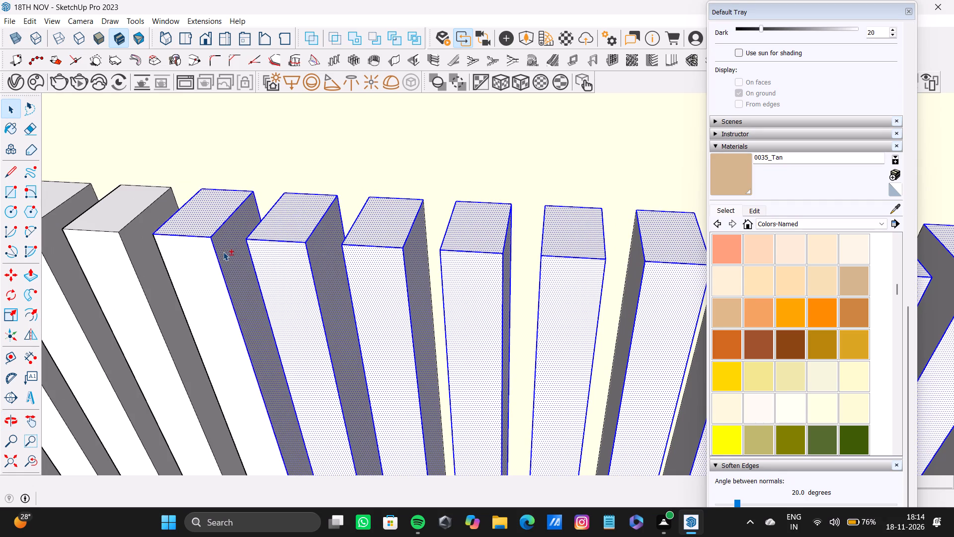
double_click(193, 265, "shift")
Add the top, front and side faces of the right fluted panel's fourteenth and fifteenth slats to the selection.
scroll(192, 266, "down", 11, "shift")
middle_click_drag(192, 266, 348, 242, "shift")
scroll(324, 229, "up", 4, "shift")
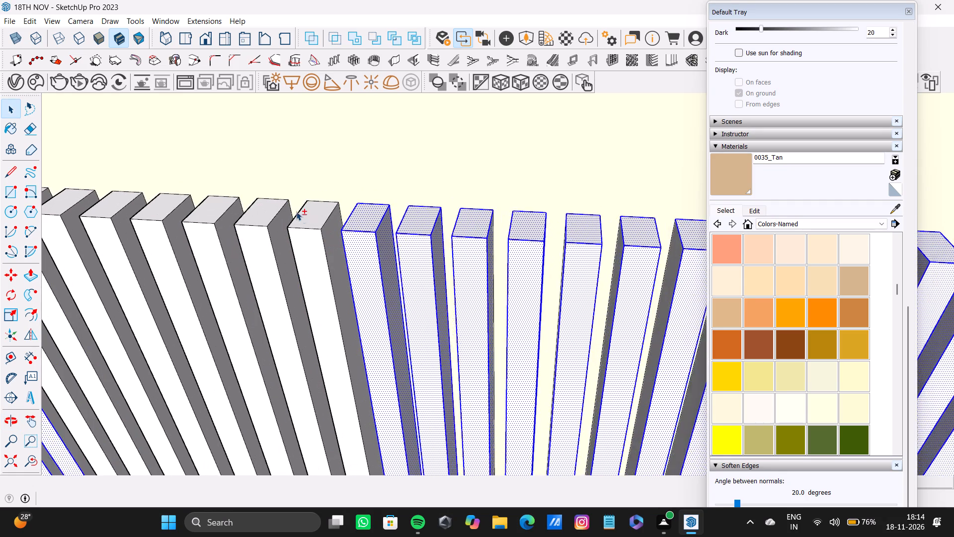
scroll(296, 211, "up", 2, "shift")
double_click(325, 218, "shift")
double_click(319, 260, "shift")
double_click(343, 246, "shift")
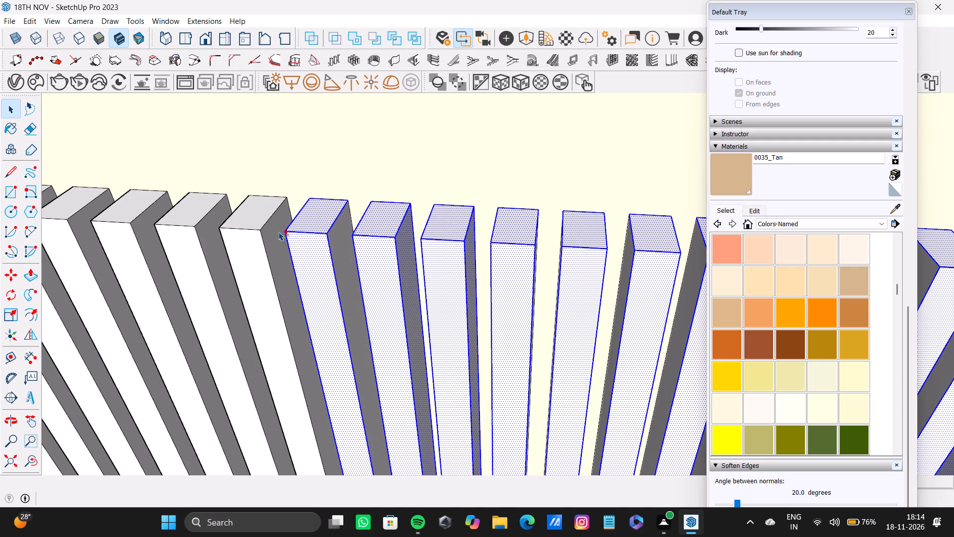
double_click(256, 214, "shift")
double_click(254, 252, "shift")
double_click(273, 236, "shift")
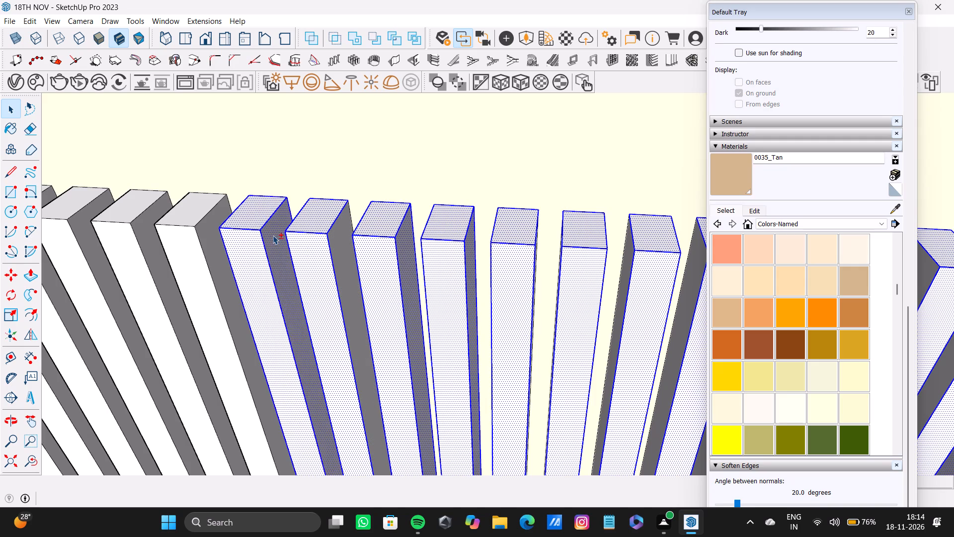
Add the top, front and side faces of the right fluted panel's sixteenth and seventeenth slats to the selection.
middle_click_drag(249, 242, 368, 258, "shift")
scroll(448, 264, "up", 4, "shift")
left_click(458, 259, "shift")
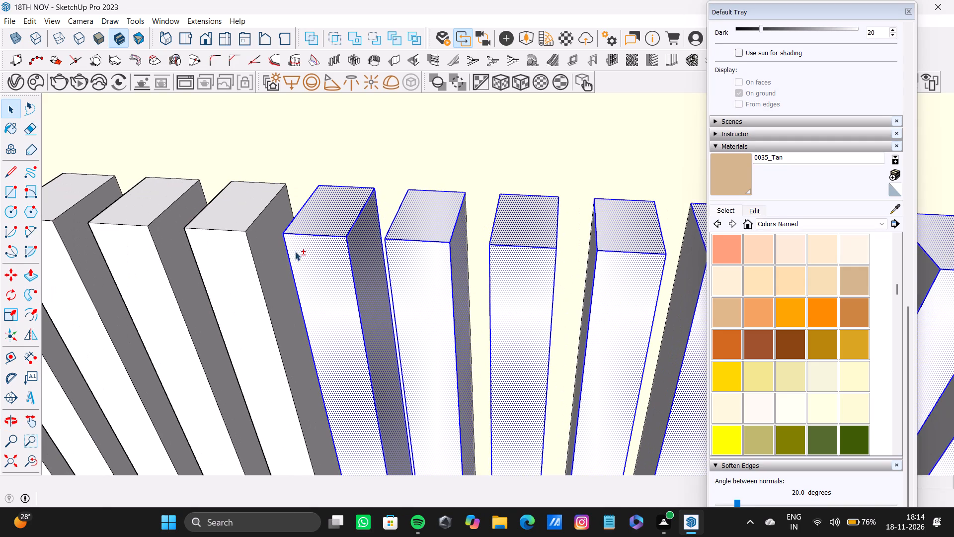
double_click(236, 213, "shift")
double_click(232, 264, "shift")
double_click(259, 244, "shift")
middle_click_drag(207, 260, 268, 254, "shift")
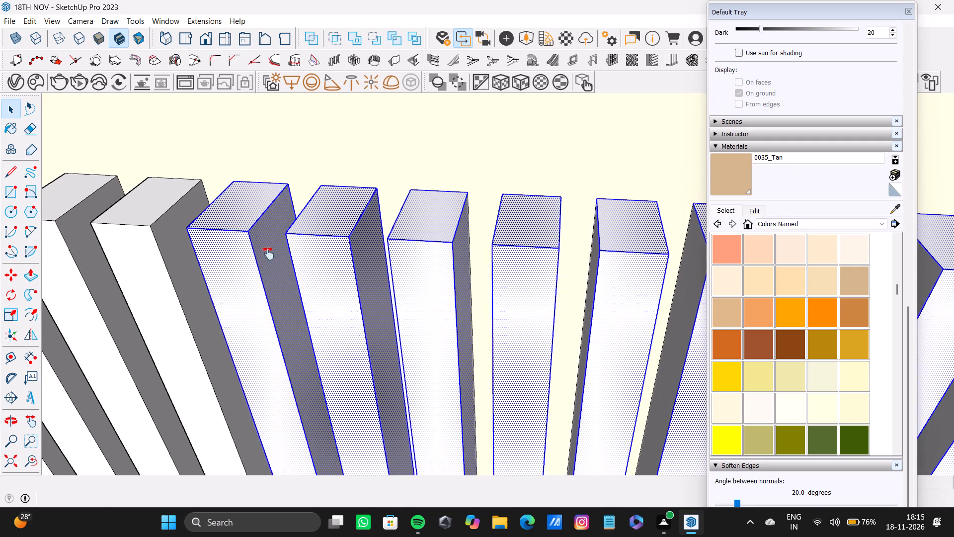
middle_click_drag(268, 254, 357, 271, "shift")
double_click(276, 218, "shift")
double_click(280, 255, "shift")
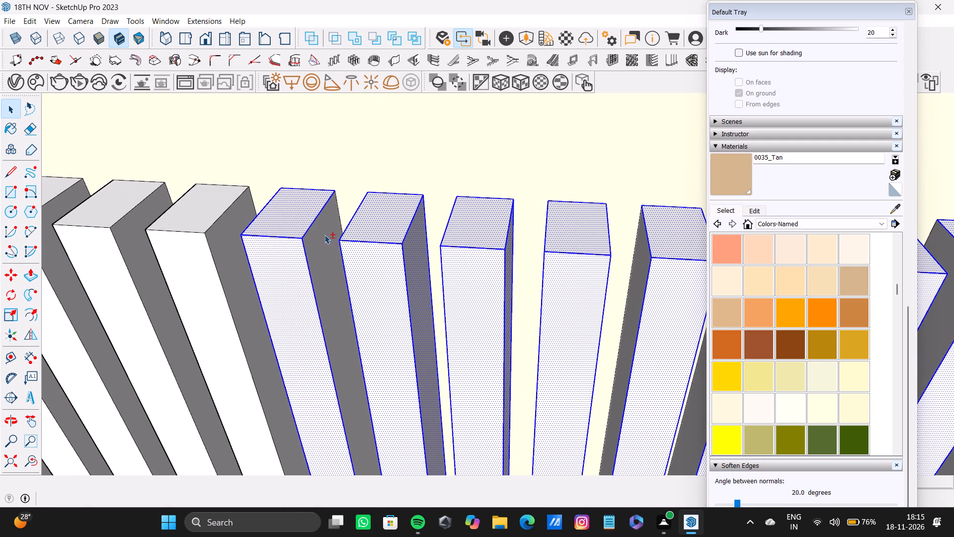
double_click(324, 235, "shift")
Add the top, front and side faces of the right fluted panel's eighteenth and nineteenth slats to the selection.
double_click(219, 218, "shift")
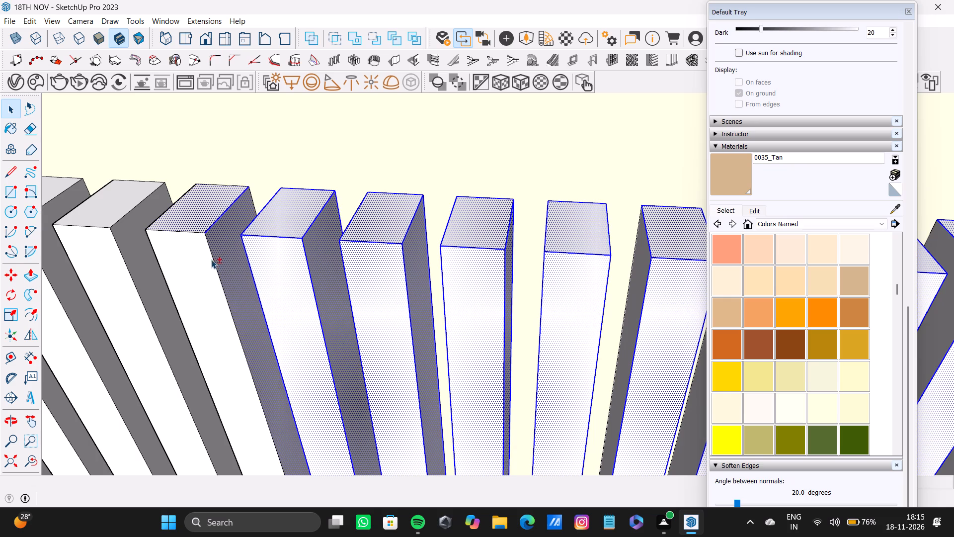
double_click(199, 261, "shift")
left_click(178, 207, "shift")
double_click(205, 197, "shift")
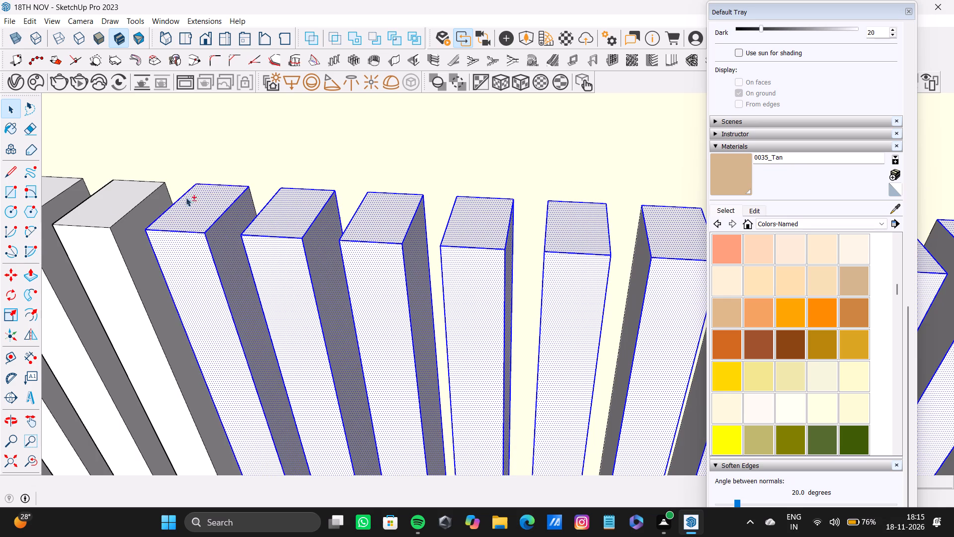
double_click(95, 208, "shift")
double_click(96, 242, "shift")
left_click(142, 224, "shift")
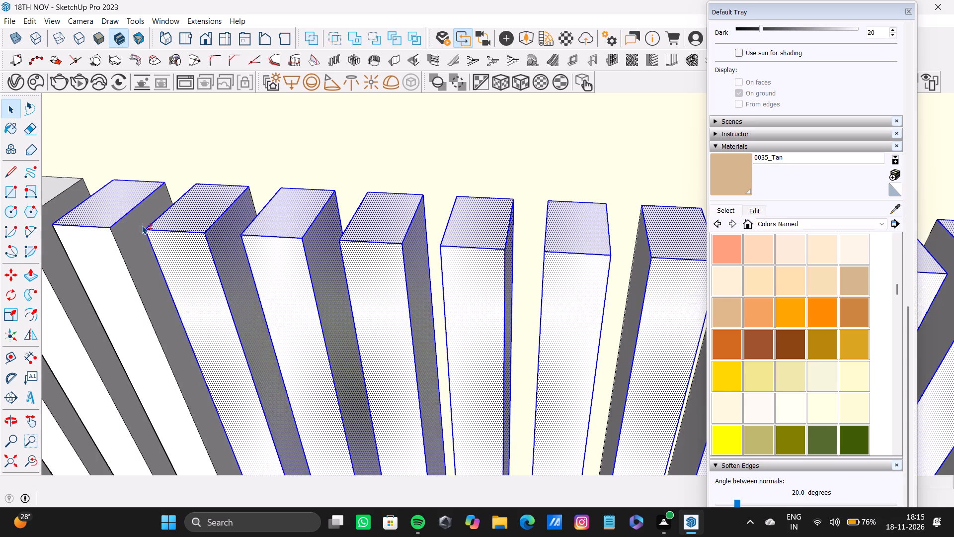
left_click(142, 226, "shift")
double_click(105, 254, "shift")
double_click(128, 234, "shift")
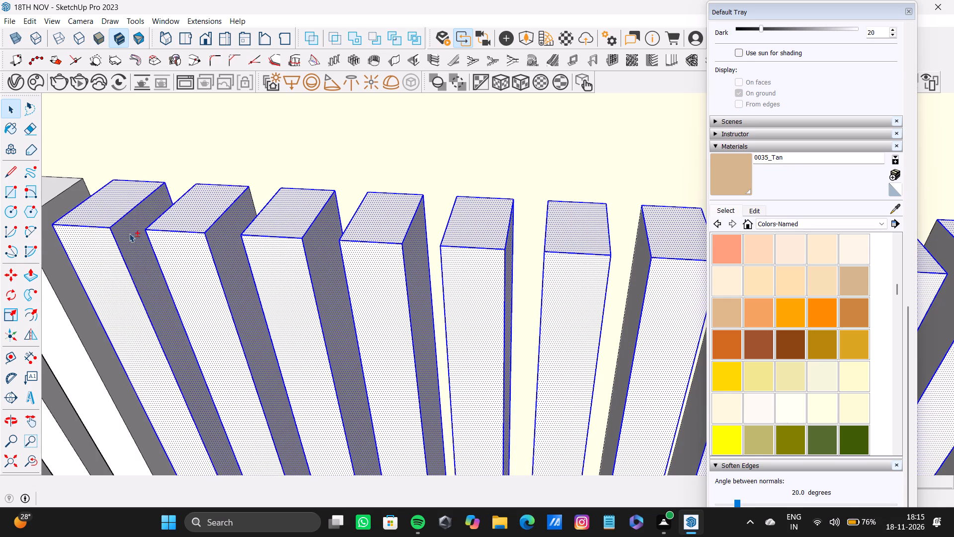
Add the faces of the right fluted panel's last two unselected slats and the side faces of its two innermost slats to the selection.
scroll(129, 235, "down", 8, "shift")
middle_click_drag(152, 259, 361, 265, "shift")
scroll(220, 240, "up", 2, "shift")
double_click(288, 230, "shift")
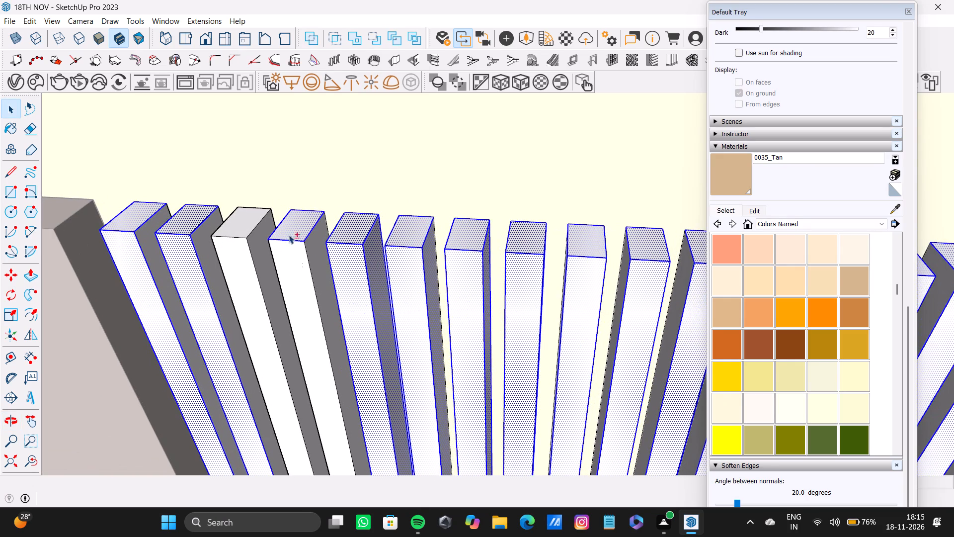
left_click(291, 265, "shift")
left_click_drag(291, 265, 295, 260, "shift")
double_click(318, 237, "shift")
double_click(235, 228, "shift")
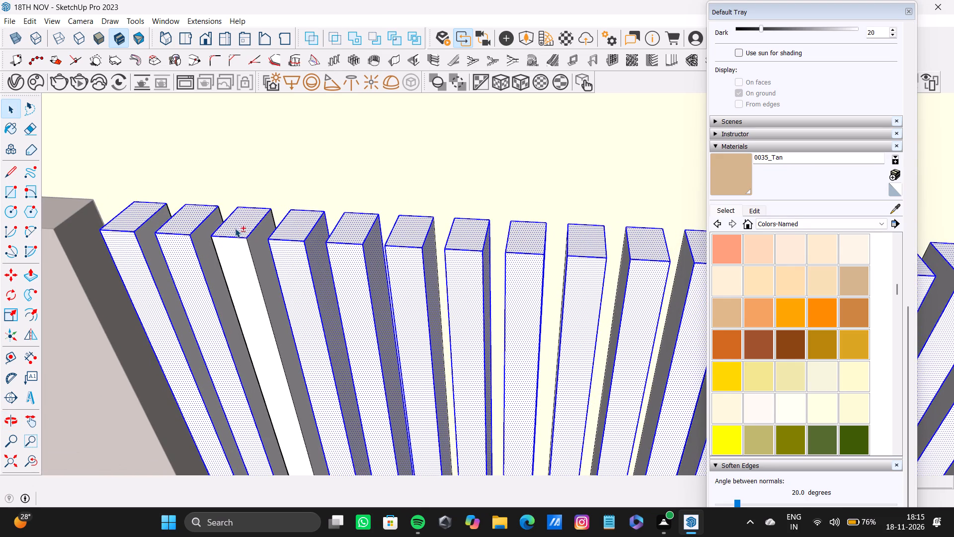
double_click(240, 252, "shift")
double_click(254, 238, "shift")
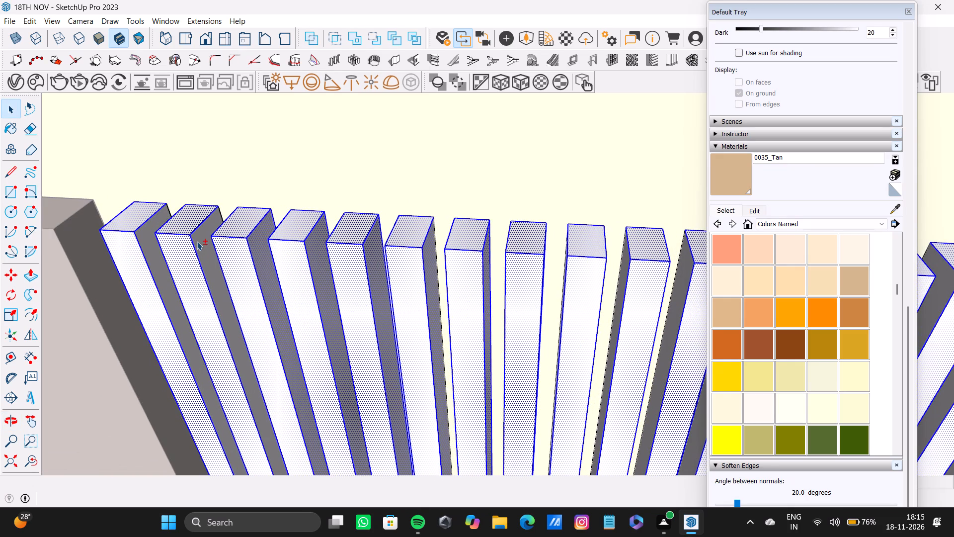
left_click(197, 241, "shift")
left_click(148, 242, "shift")
Add the headboard-facing side faces of the first six unfinished slats at the right fluted panel's inner end to the selection.
middle_click_drag(172, 266, 457, 220, "shift")
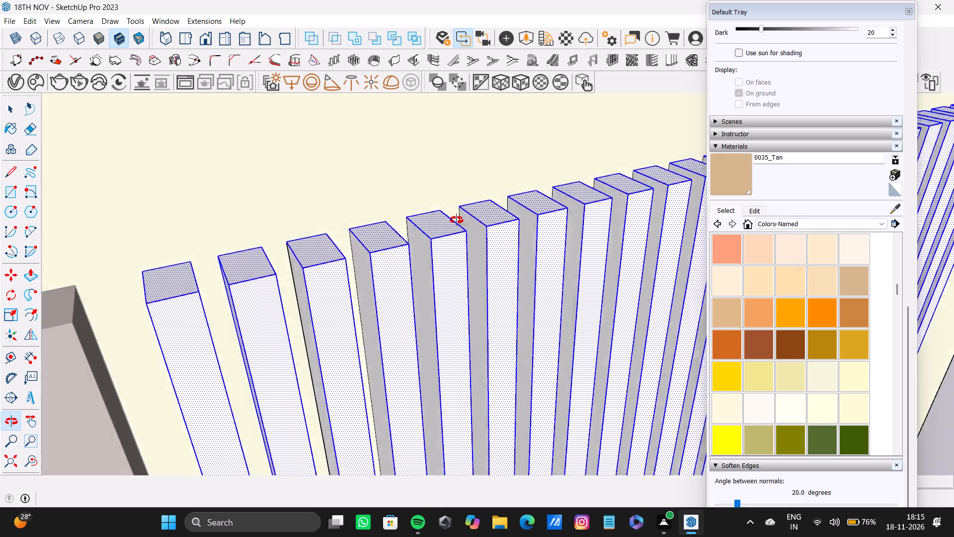
middle_click_drag(457, 220, 496, 216, "shift")
middle_click(317, 329, "shift")
scroll(334, 314, "up", 3, "shift")
left_click(334, 308, "shift")
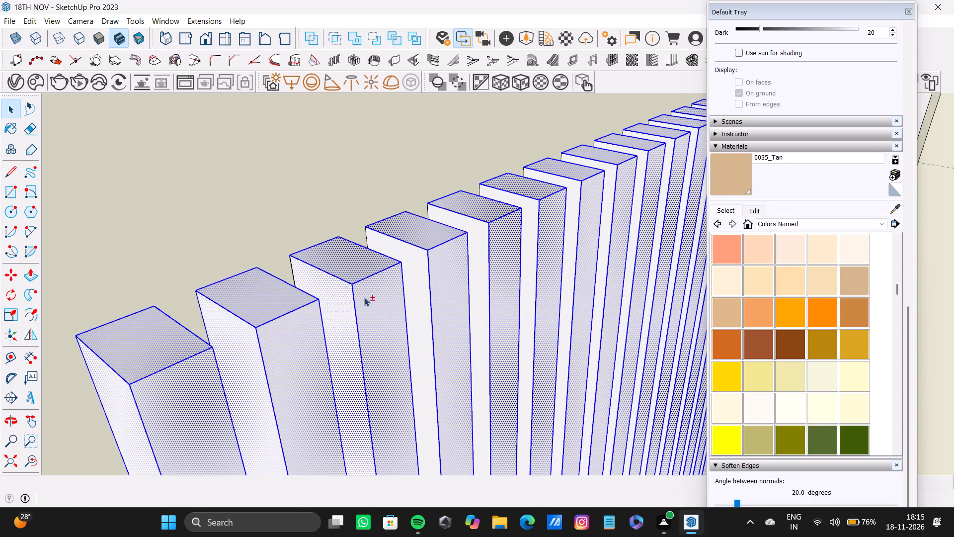
left_click(419, 272, "shift")
left_click(482, 228, "shift")
middle_click_drag(498, 255, 367, 322, "shift")
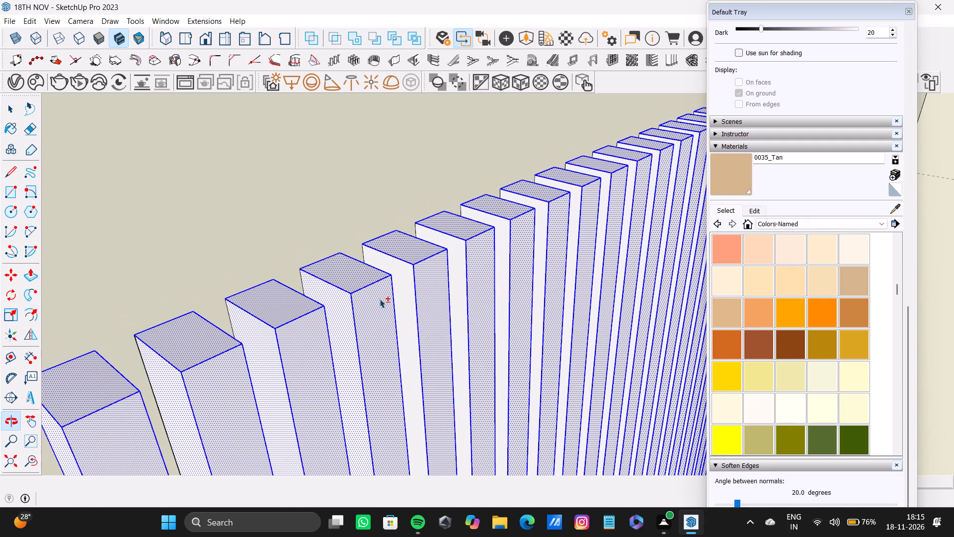
left_click(402, 270, "shift")
left_click(456, 248, "shift")
left_click(506, 229, "shift")
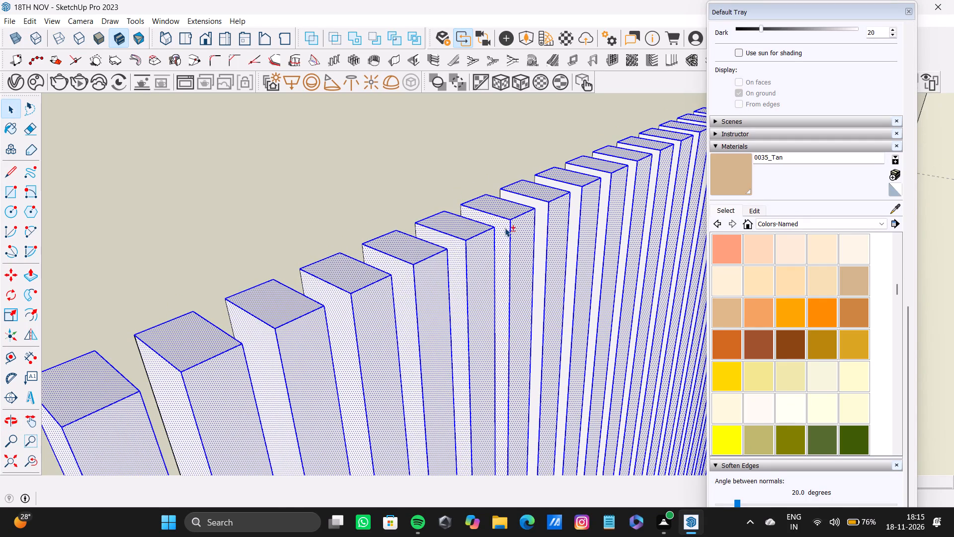
Add the headboard-facing side faces of the right fluted panel's next six slats to the selection.
middle_click_drag(518, 237, 475, 313, "shift")
scroll(492, 285, "up", 5, "shift")
left_click(501, 276, "shift")
middle_click_drag(533, 271, 490, 315, "shift")
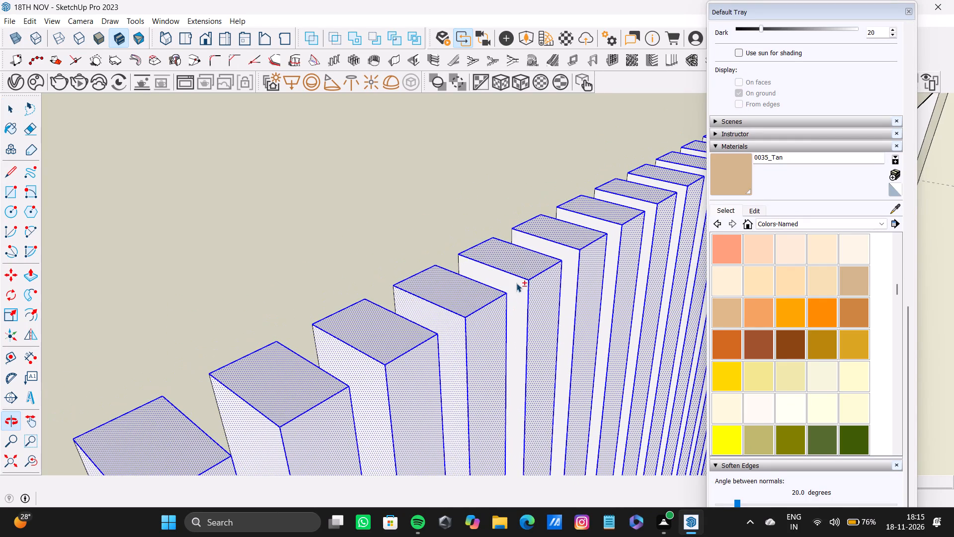
left_click(516, 283, "shift")
left_click(573, 261, "shift")
middle_click_drag(557, 251, 470, 318, "shift")
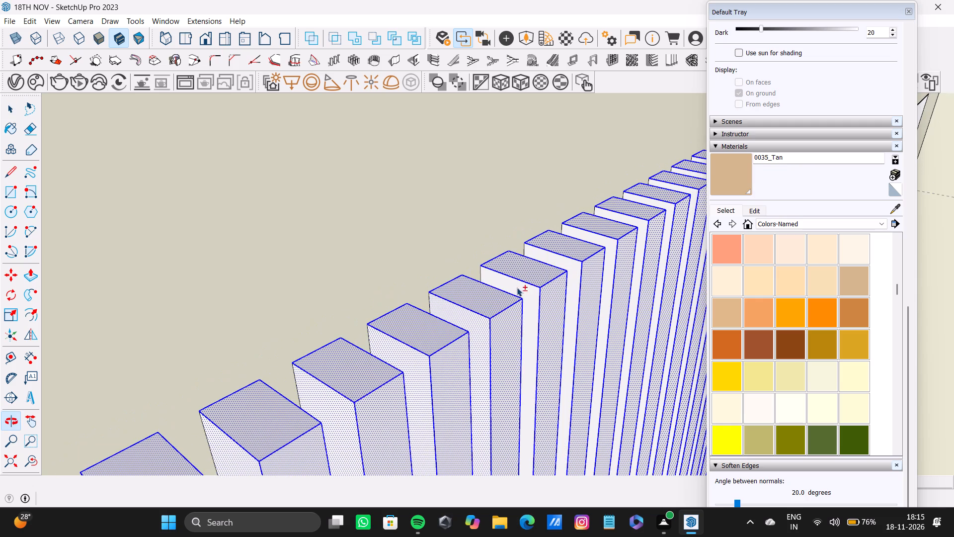
left_click(529, 296, "shift")
left_click(574, 262, "shift")
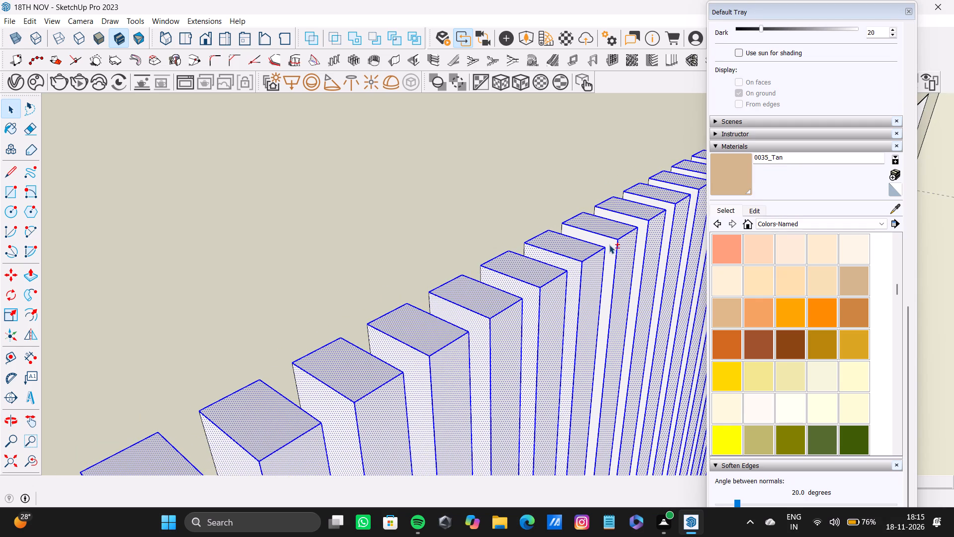
left_click(609, 246, "shift")
Add the headboard-facing side faces of the right fluted panel's following six slats towards the outer end to the selection.
middle_click_drag(603, 248, 457, 335, "shift")
left_click(509, 304, "shift")
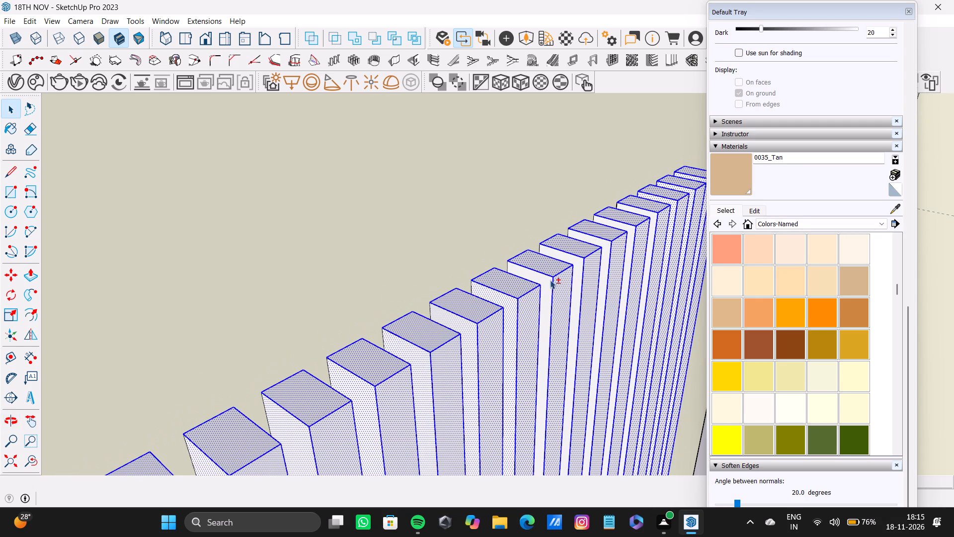
left_click(546, 280, "shift")
left_click(575, 259, "shift")
left_click(604, 247, "shift")
middle_click_drag(591, 247, 532, 309, "shift")
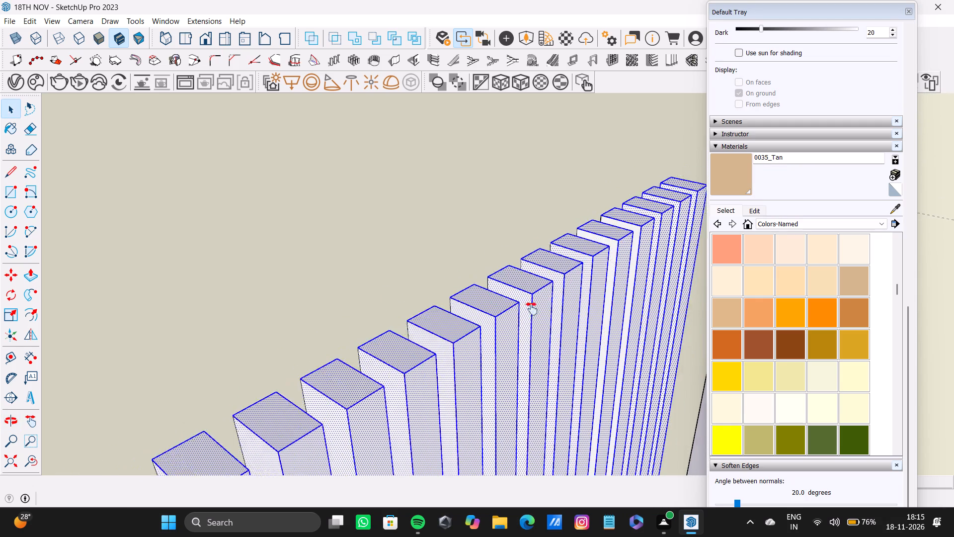
middle_click_drag(532, 309, 476, 362, "shift")
scroll(518, 351, "up", 7, "shift")
left_click(524, 339, "shift")
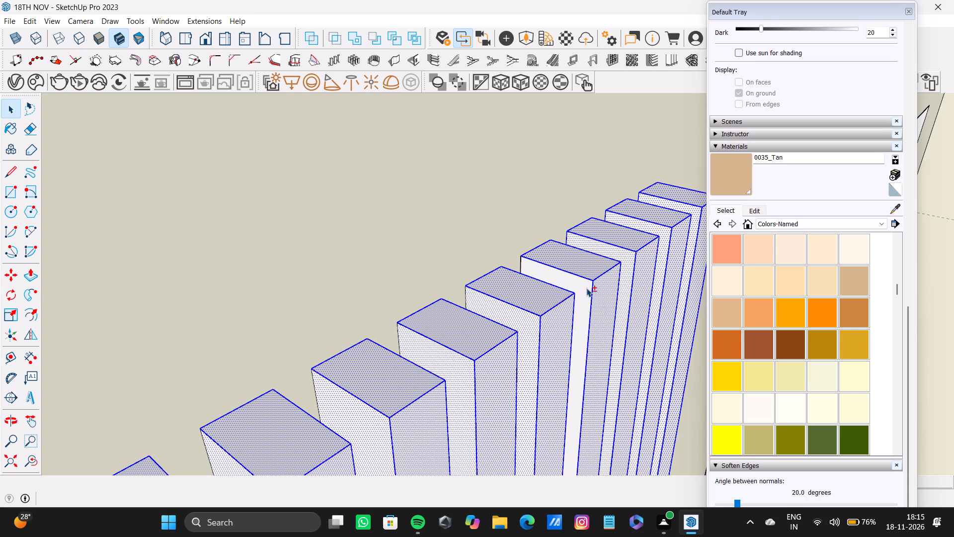
left_click(586, 288, "shift")
Add the outward-facing side faces of the right fluted panel's outermost slats to the selection.
middle_click_drag(585, 269, 214, 339, "shift")
scroll(289, 349, "down", 6)
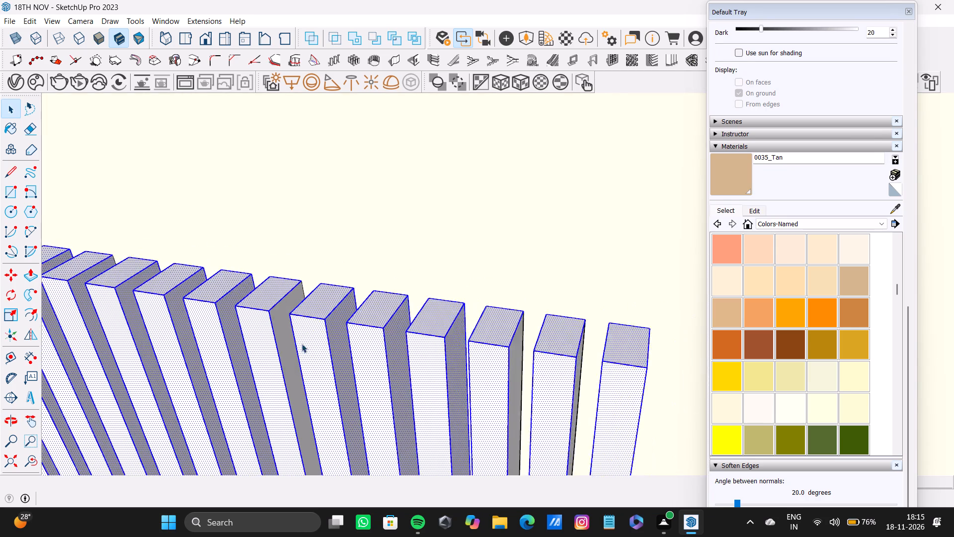
scroll(302, 344, "down", 8)
middle_click_drag(332, 335, 292, 265, "shift")
scroll(422, 266, "up", 8, "shift")
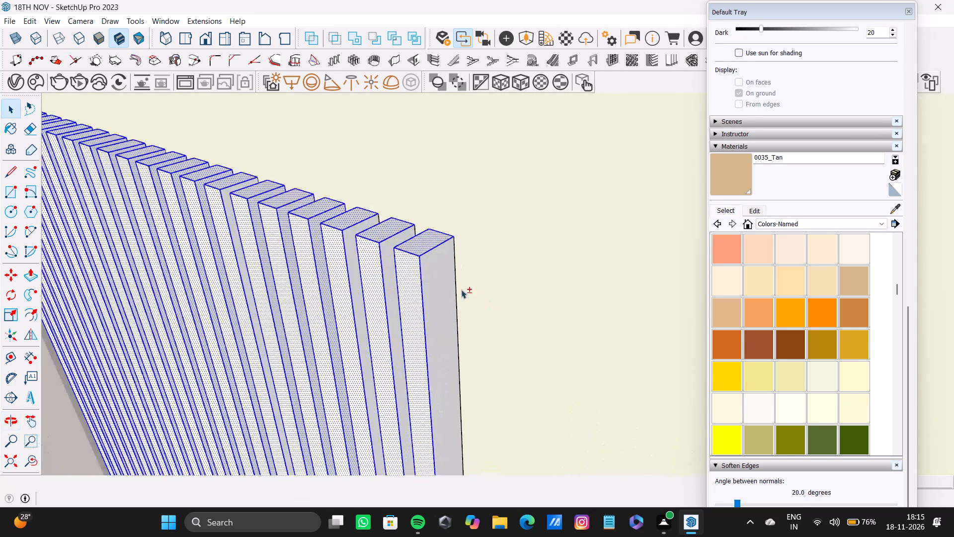
double_click(435, 279, "shift")
left_click(395, 268, "shift")
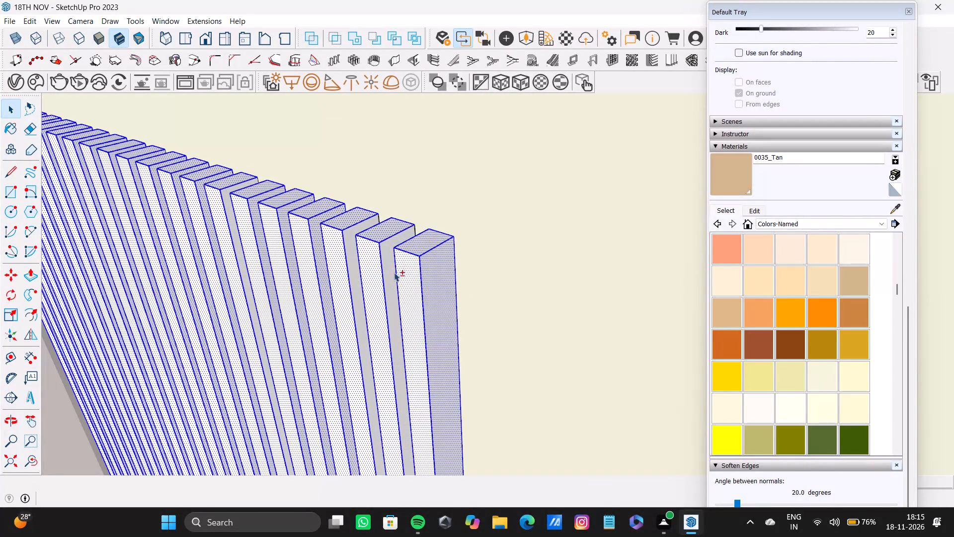
left_click(394, 272, "shift")
double_click(347, 249, "shift")
Add the outward-facing side faces of four consecutive unfinished slats on the left fluted panel to the selection.
scroll(358, 299, "down", 6, "shift")
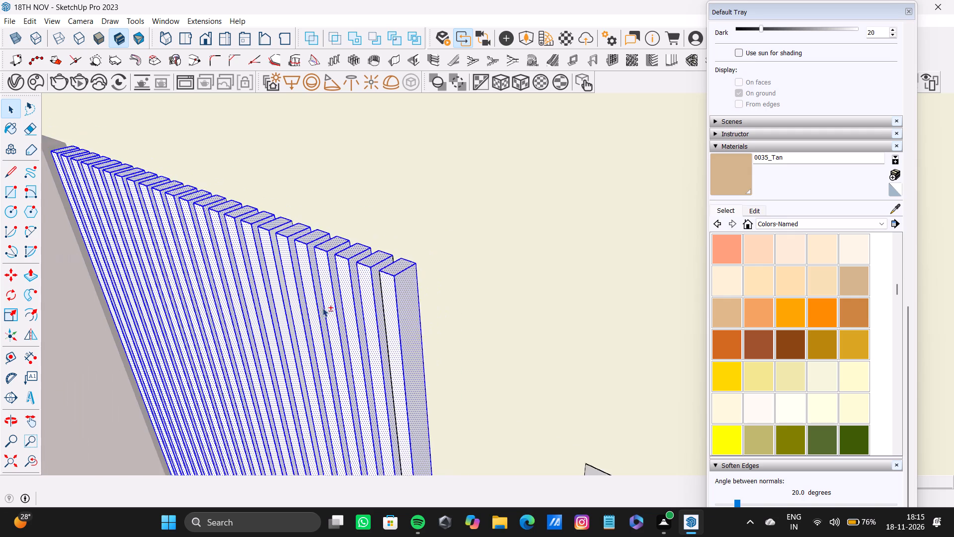
scroll(322, 308, "down", 3, "shift")
scroll(298, 279, "up", 9, "shift")
scroll(419, 340, "down", 9, "shift")
middle_click_drag(332, 347, 577, 271, "shift")
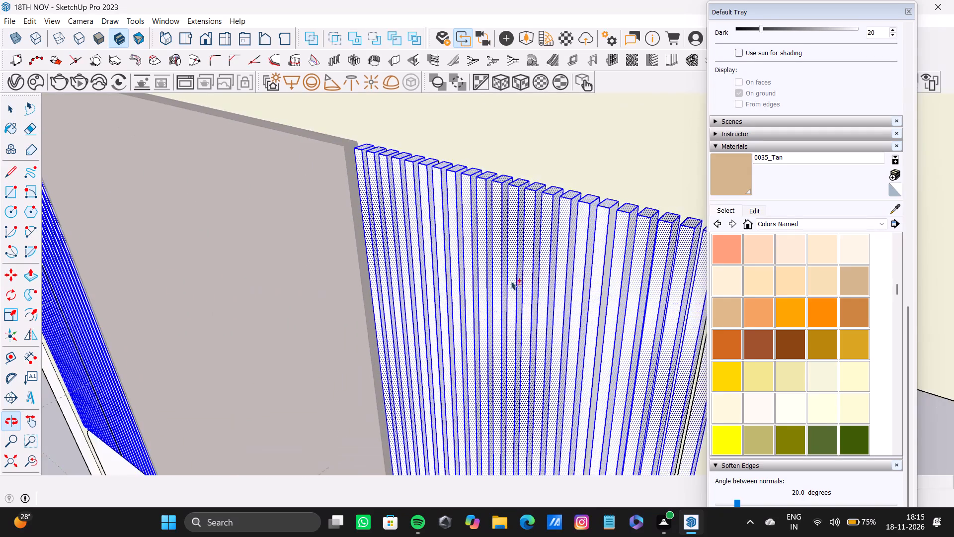
scroll(370, 320, "down", 10)
middle_click_drag(306, 319, 589, 338, "shift")
scroll(242, 387, "up", 20, "shift")
scroll(242, 387, "up", 8, "shift")
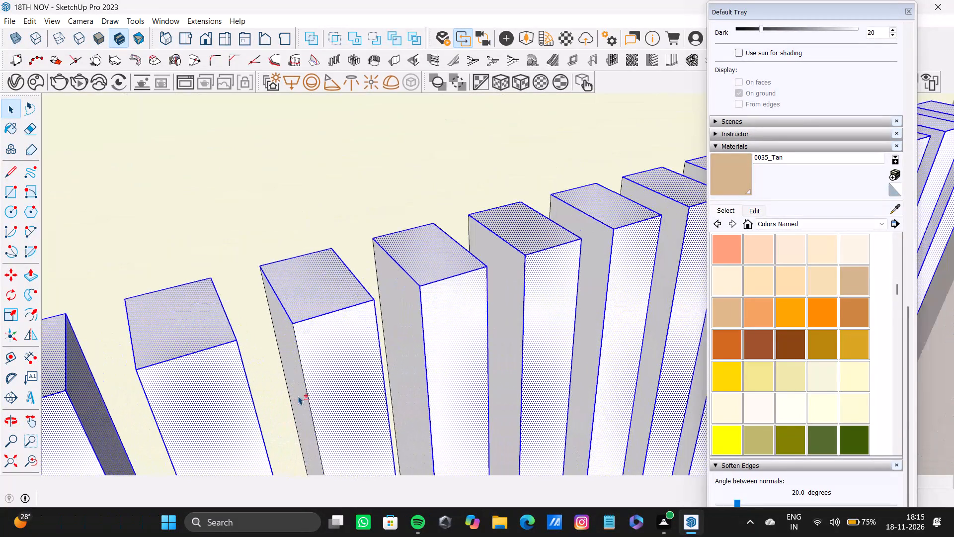
double_click(298, 396, "shift")
double_click(394, 353, "shift")
double_click(506, 284, "shift")
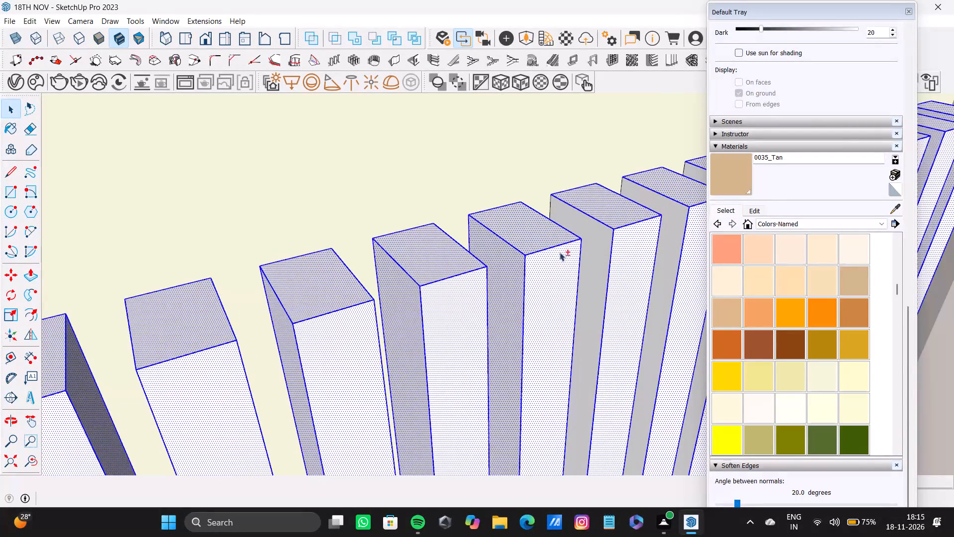
double_click(600, 236, "shift")
Add the outward-facing side faces of the left fluted panel's remaining unselected slats towards the headboard to the selection.
middle_click_drag(577, 270, 352, 361, "shift")
scroll(427, 327, "up", 3, "shift")
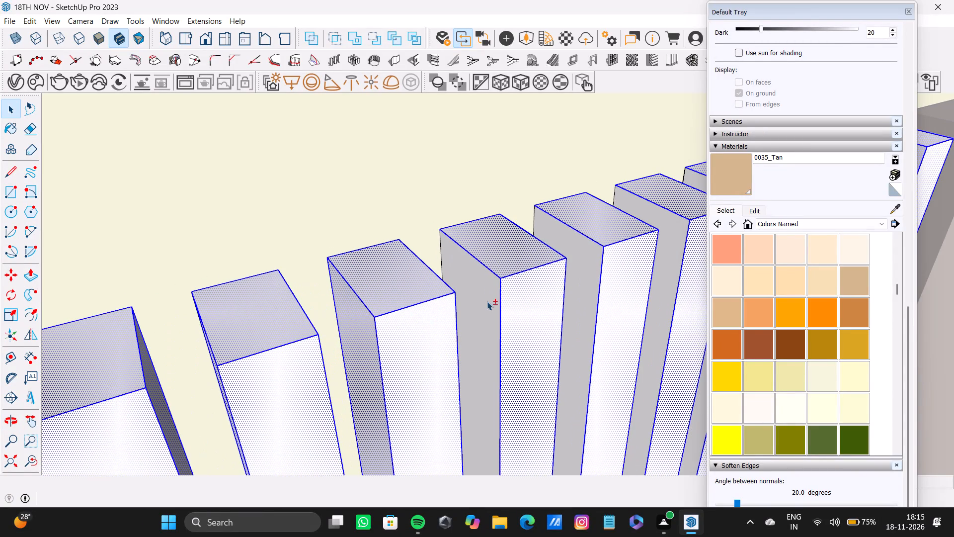
double_click(487, 301, "shift")
double_click(566, 246, "shift")
middle_click_drag(590, 252, 532, 285, "shift")
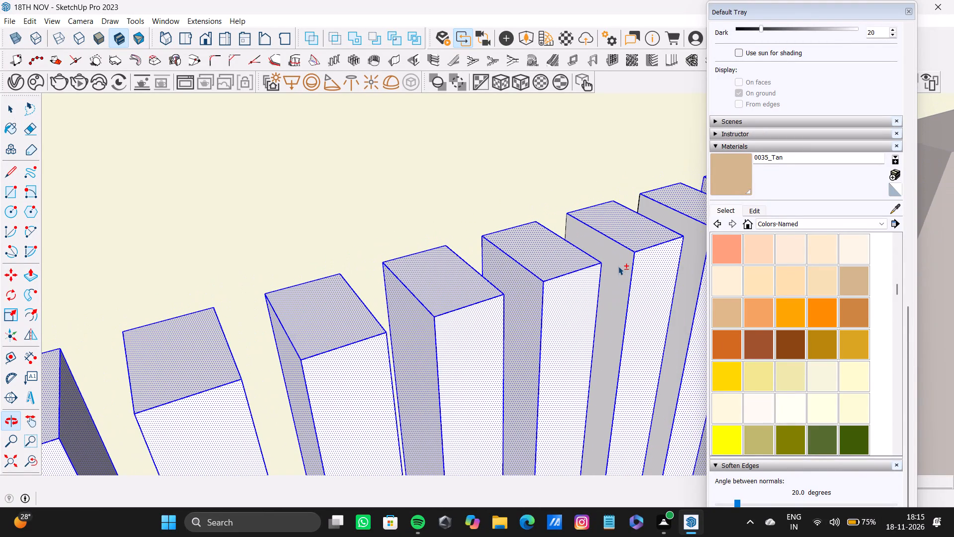
double_click(618, 266, "shift")
scroll(618, 266, "up", 1, "shift")
middle_click_drag(613, 269, 23, 392, "shift")
middle_click_drag(198, 362, 450, 282, "shift")
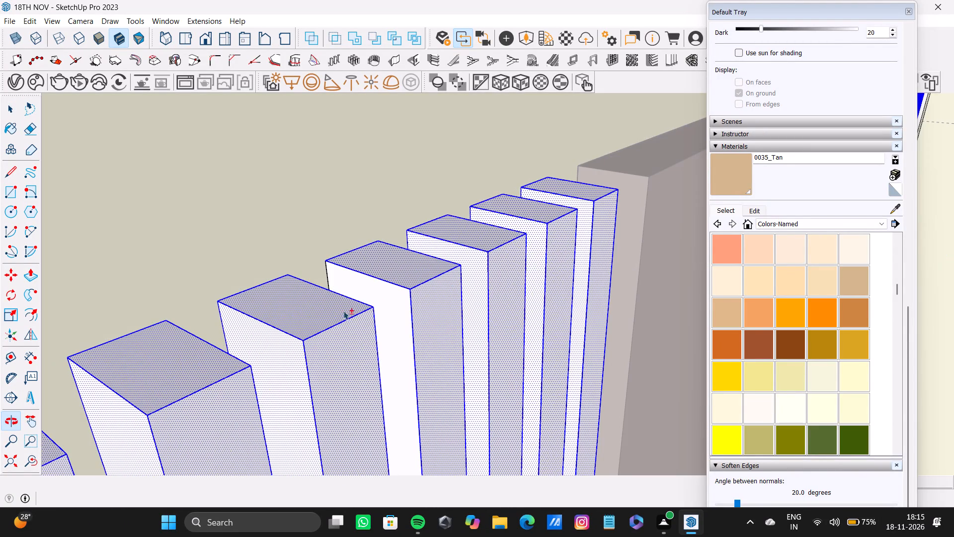
double_click(382, 314, "shift")
double_click(396, 311, "shift")
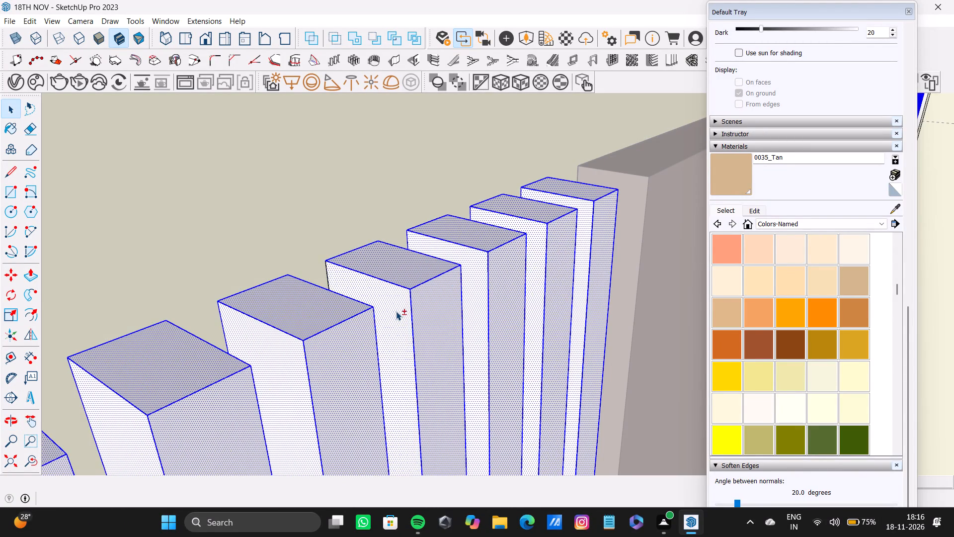
Add the outward-facing side faces of the slats midway along the left fluted panel to the selection.
scroll(471, 310, "down", 18, "shift")
middle_click_drag(383, 370, 399, 179, "shift")
scroll(282, 305, "down", 3, "shift")
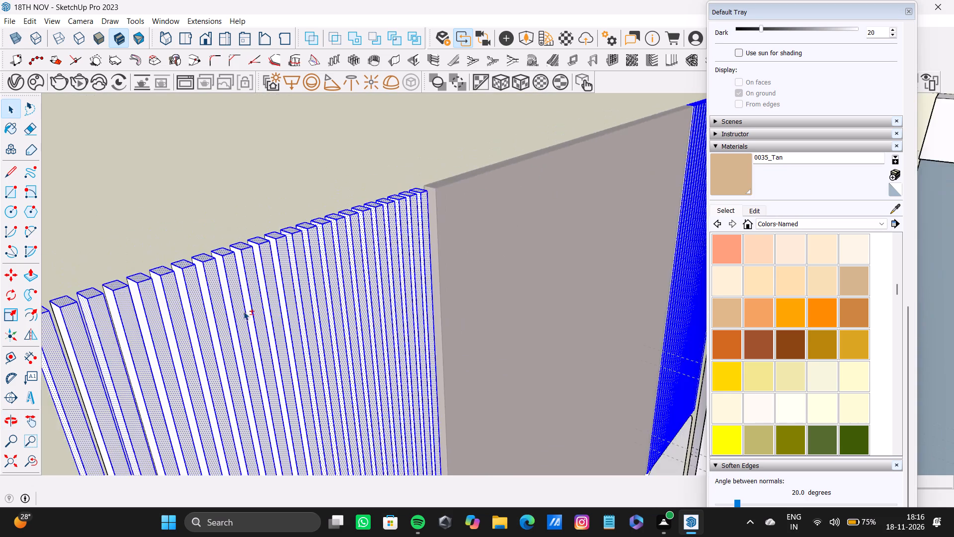
scroll(243, 311, "down", 4, "shift")
middle_click_drag(238, 293, 372, 242, "shift")
scroll(350, 229, "up", 16, "shift")
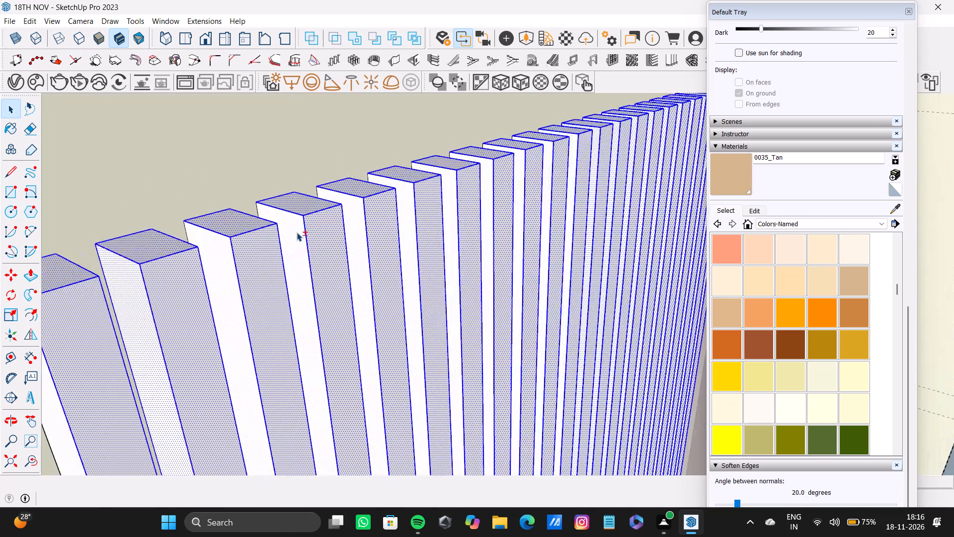
scroll(297, 232, "up", 2, "shift")
left_click(296, 232, "shift")
left_click_drag(296, 232, 302, 224, "shift")
double_click(369, 211, "shift")
double_click(434, 187, "shift")
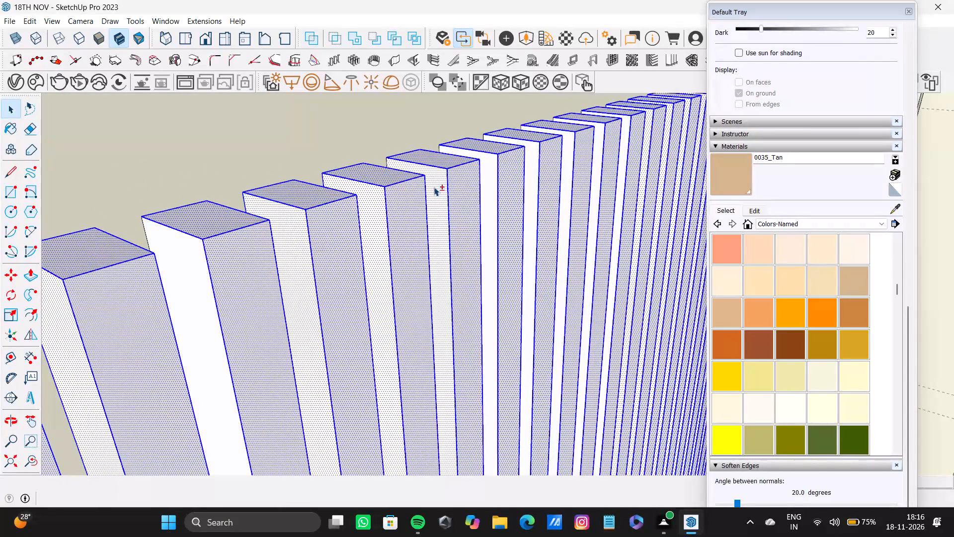
double_click(486, 174, "shift")
double_click(530, 159, "shift")
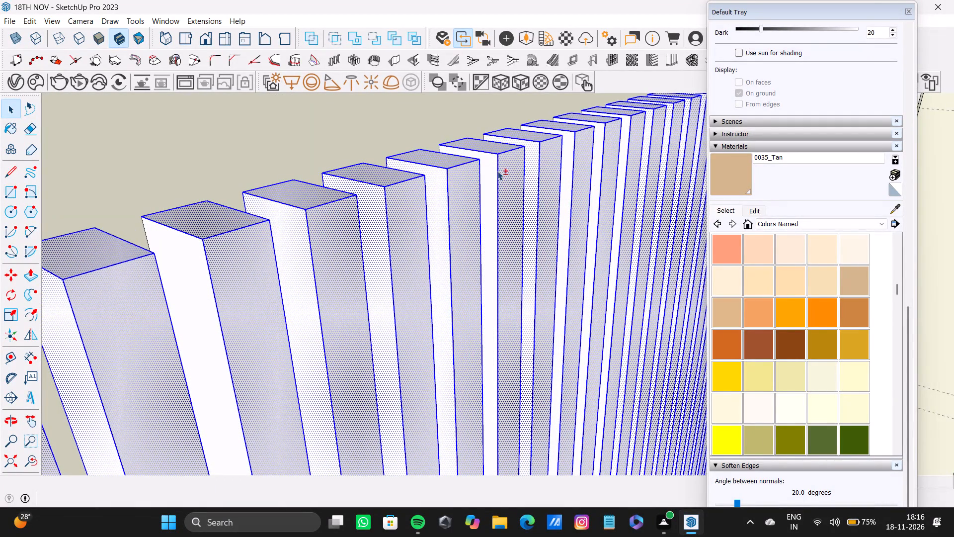
Add the last missing outward-facing side faces in the left fluted panel's middle and outer end to the selection.
left_click(484, 178, "shift")
middle_click_drag(480, 212, 370, 287, "shift")
left_click(472, 212, "shift")
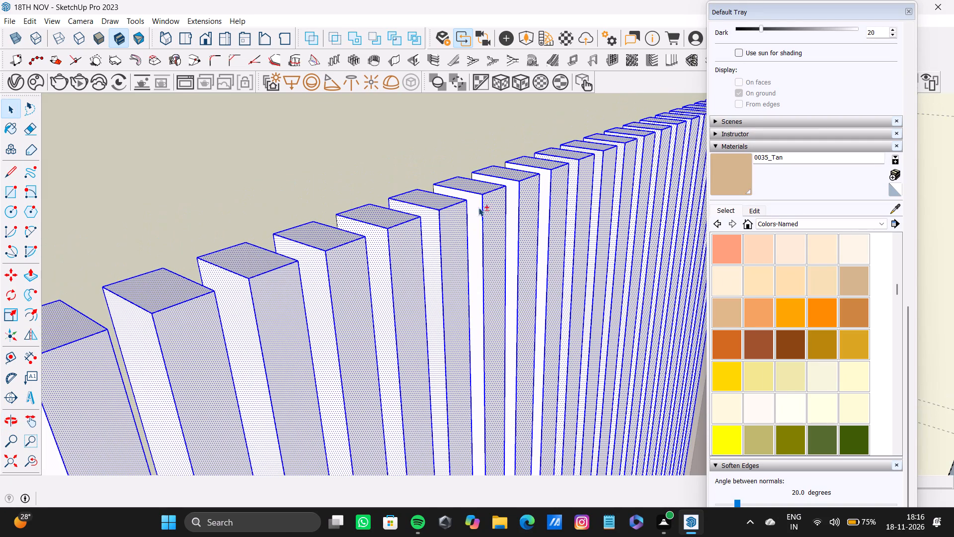
left_click(515, 202, "shift")
left_click(549, 185, "shift")
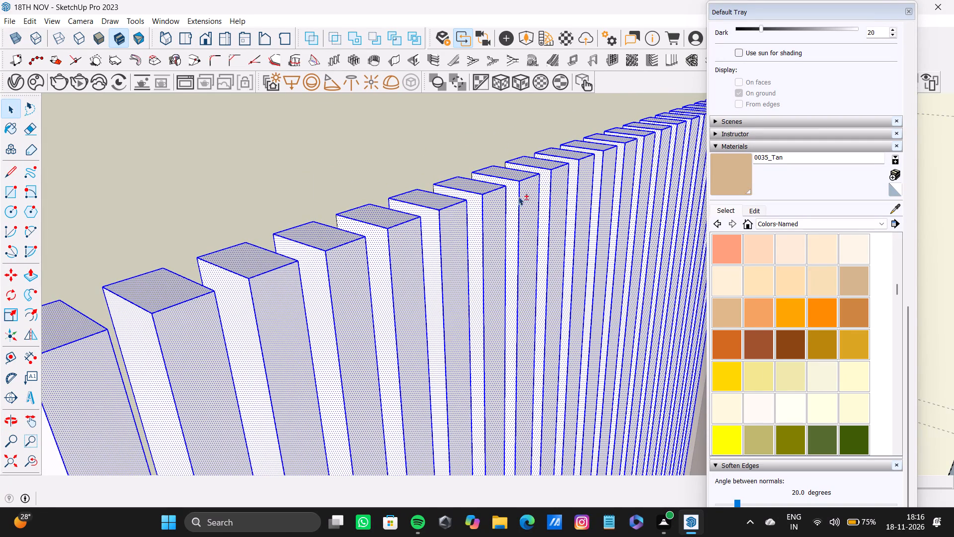
scroll(325, 331, "down", 9, "shift")
middle_click_drag(240, 376, 428, 271, "shift")
scroll(343, 307, "up", 1, "shift")
scroll(415, 278, "up", 3, "shift")
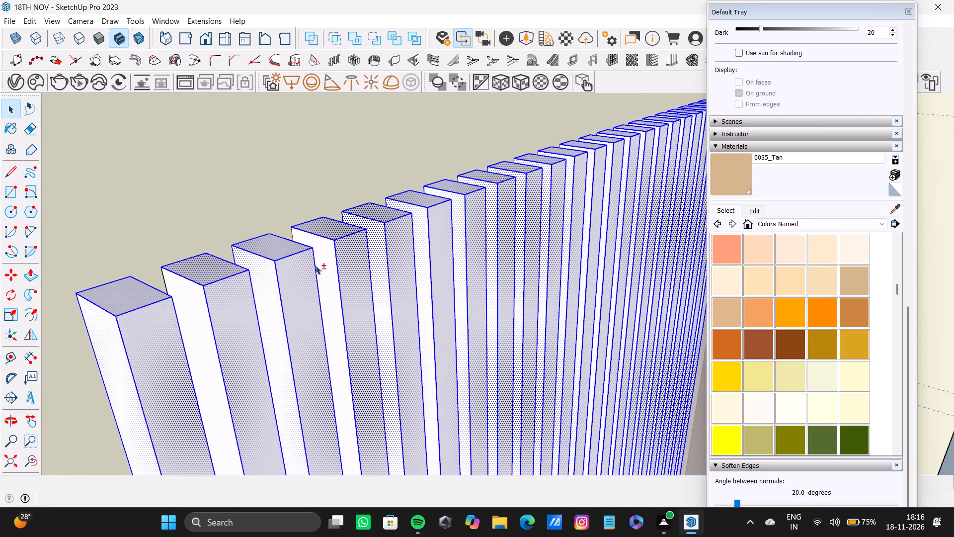
left_click(330, 260, "shift")
left_click(203, 324, "shift")
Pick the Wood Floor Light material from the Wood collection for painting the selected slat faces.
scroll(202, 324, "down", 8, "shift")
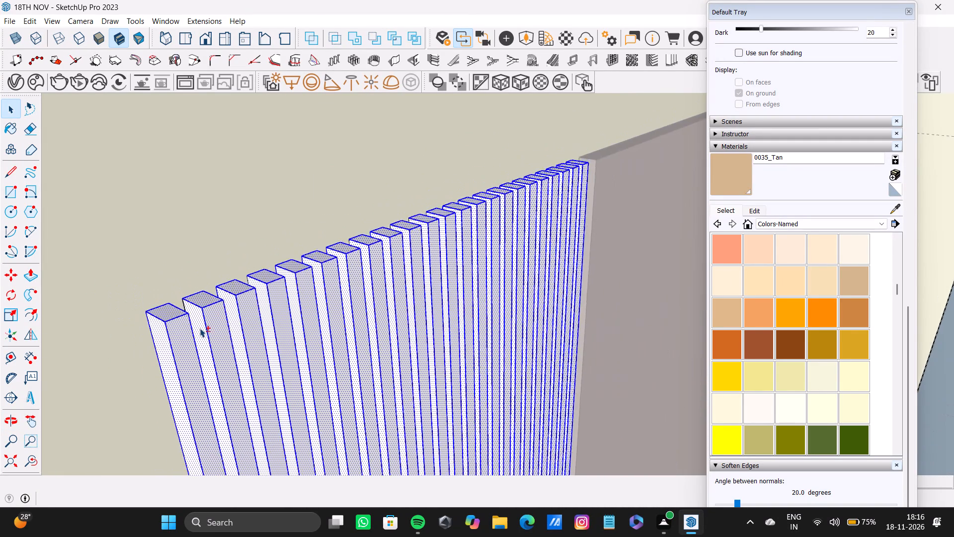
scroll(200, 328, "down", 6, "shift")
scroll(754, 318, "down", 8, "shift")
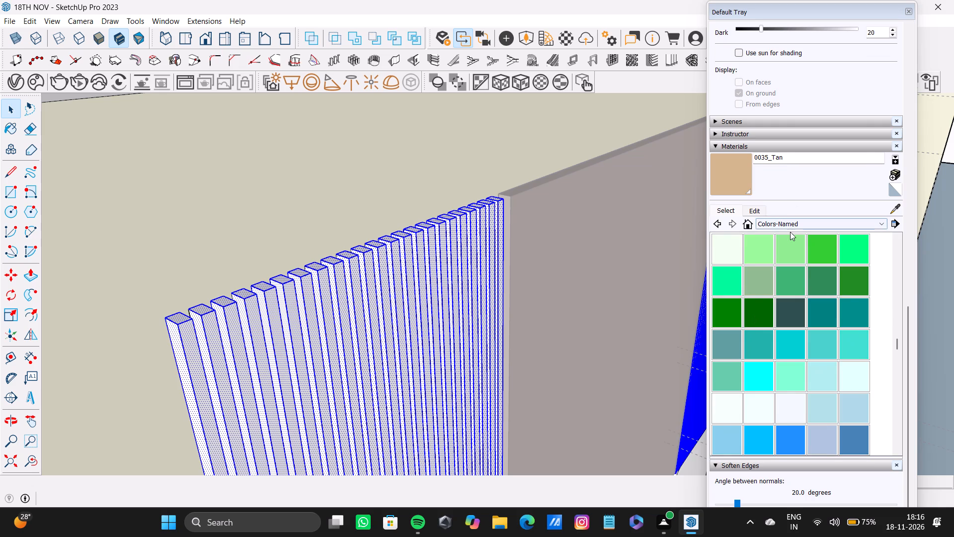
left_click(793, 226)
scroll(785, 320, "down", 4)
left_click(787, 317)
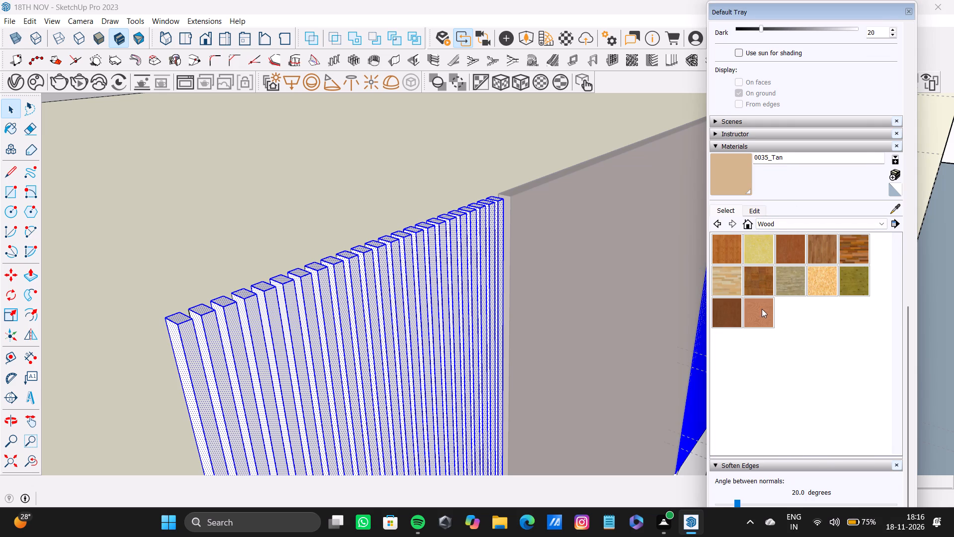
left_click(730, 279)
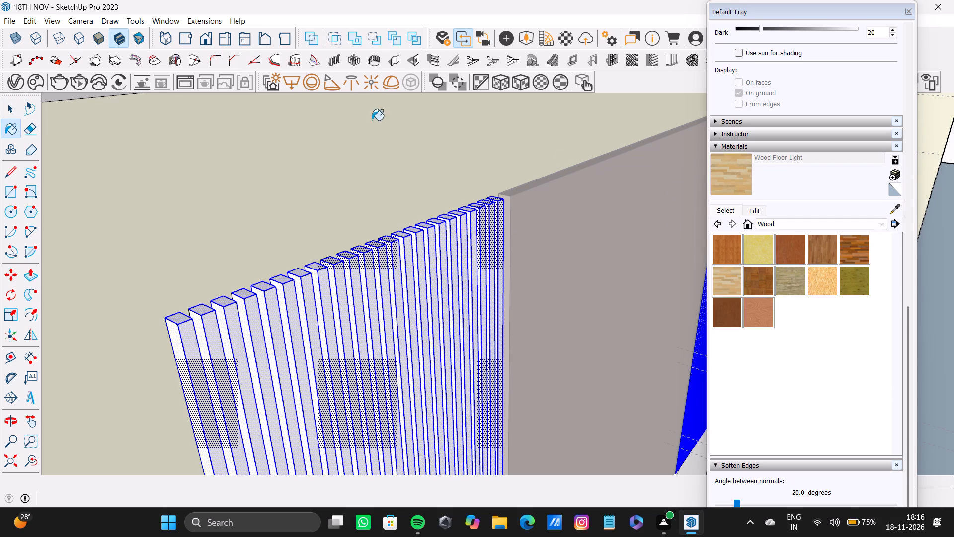
Search the downloaded assets in the Chaos Cosmos Browser for "wood".
left_click(36, 83)
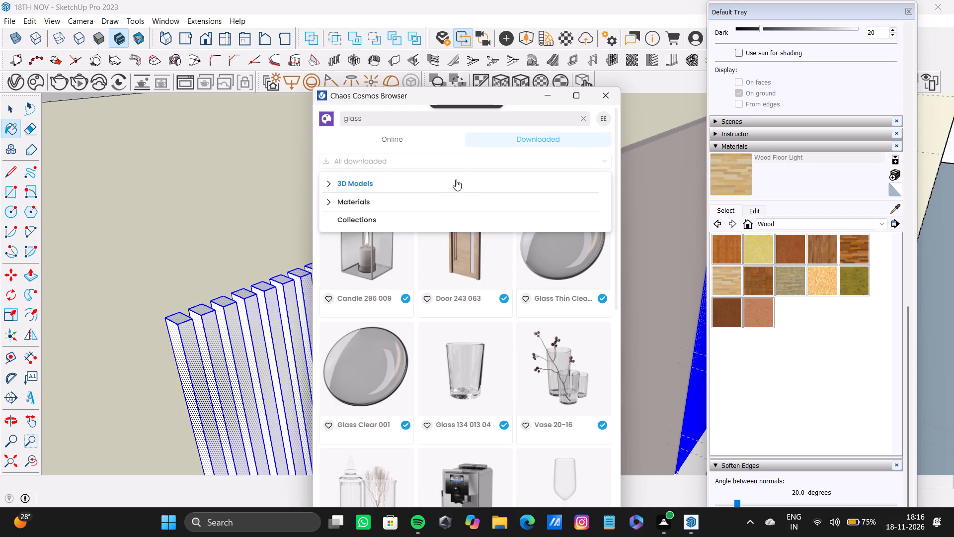
left_click(415, 121)
left_click_drag(410, 122, 232, 147)
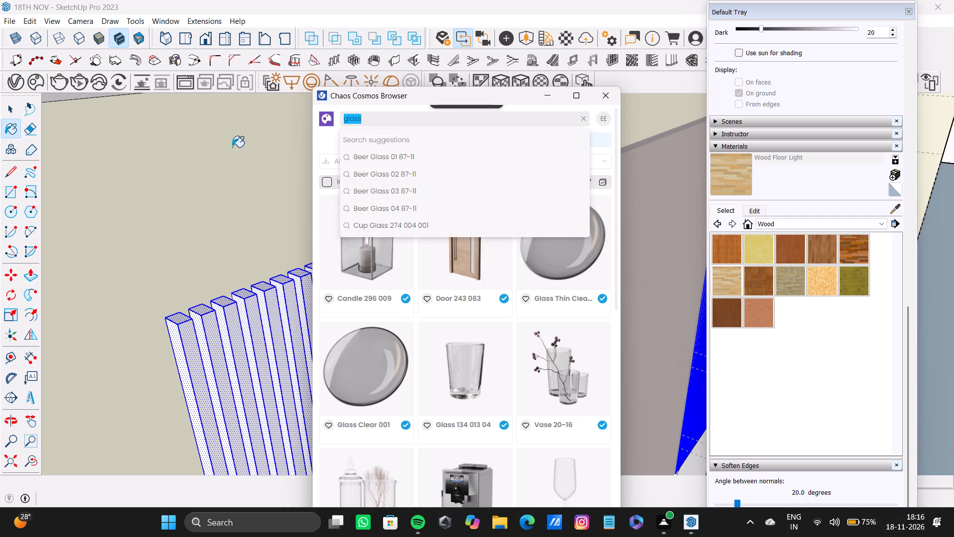
key("BackSpace")
type("wood")
key("BackSpace")
key("BackSpace")
key("BackSpace")
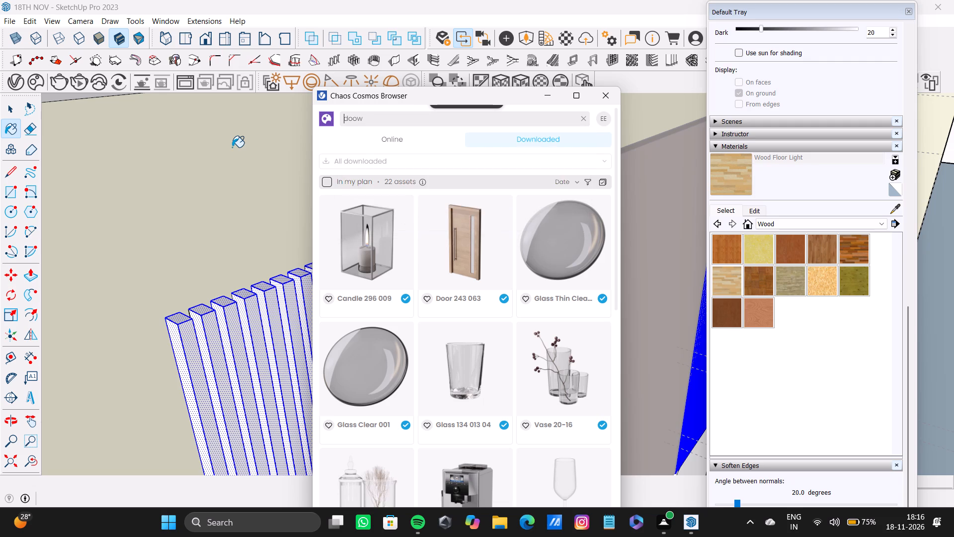
left_click(381, 121)
key("BackSpace")
key("BackSpace")
key("BackSpace")
key("BackSpace")
key("BackSpace")
key("BackSpace")
key("BackSpace")
key("BackSpace")
key("BackSpace")
key("BackSpace")
key("BackSpace")
key("BackSpace")
key("BackSpace")
key("BackSpace")
type("wood")
key("Return")
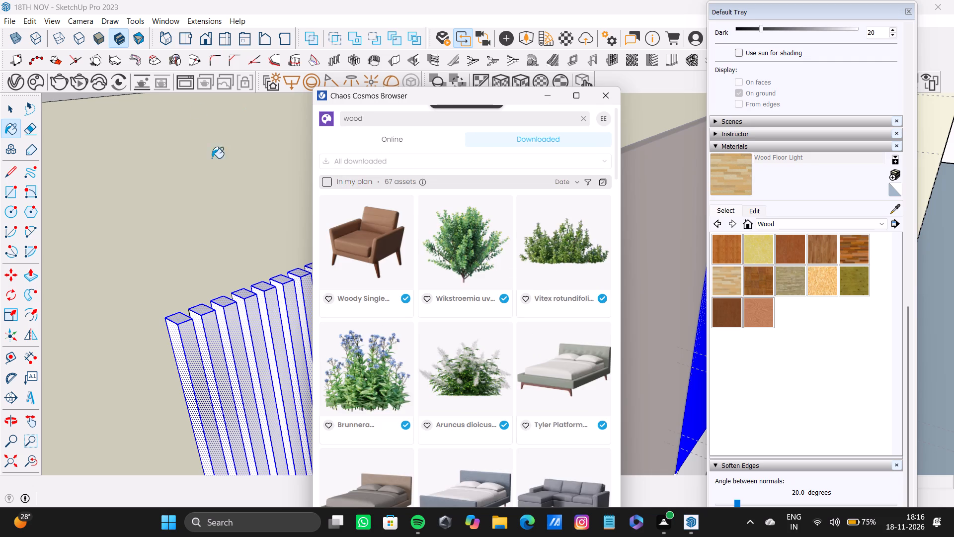
Browse the wood results and import the Plywood B 50cm material into the model.
scroll(365, 276, "down", 12)
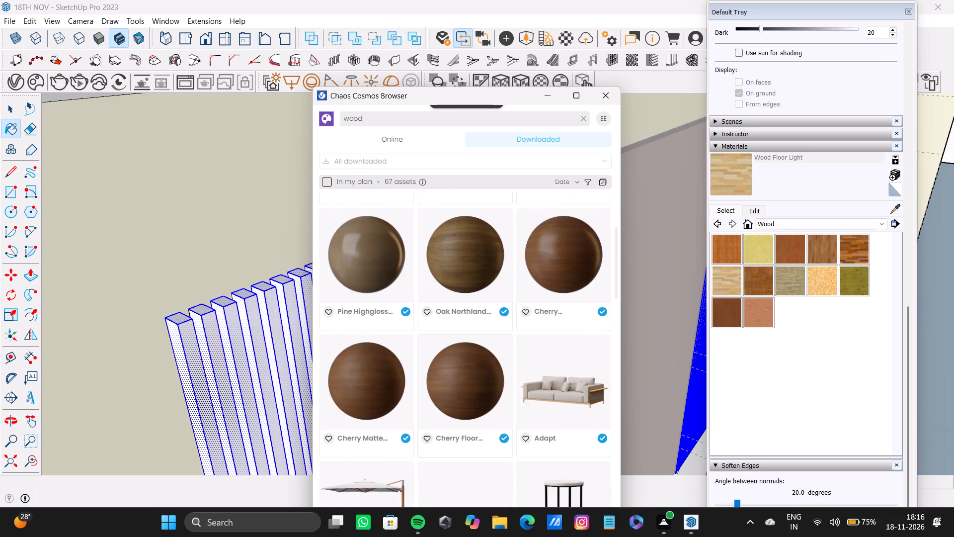
scroll(479, 344, "down", 9)
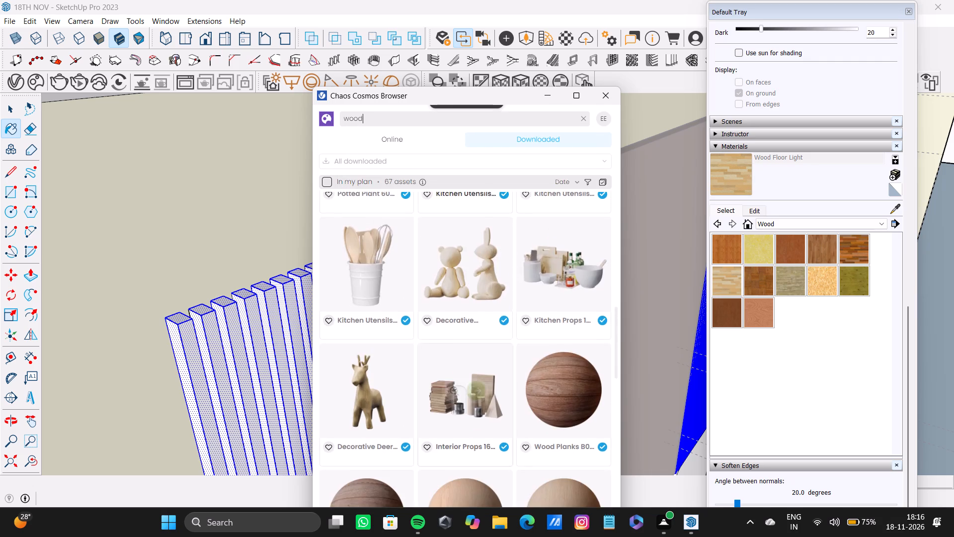
scroll(479, 344, "down", 2)
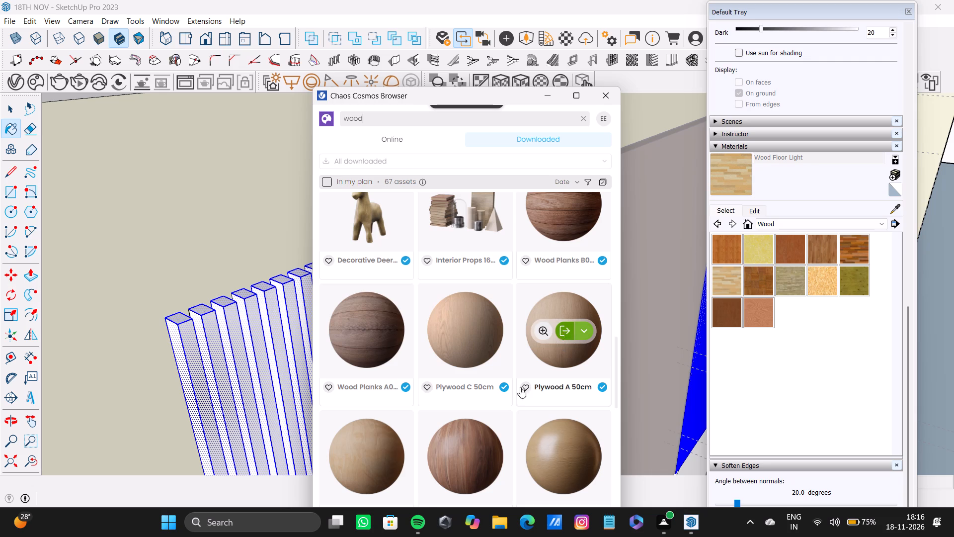
scroll(385, 393, "down", 3)
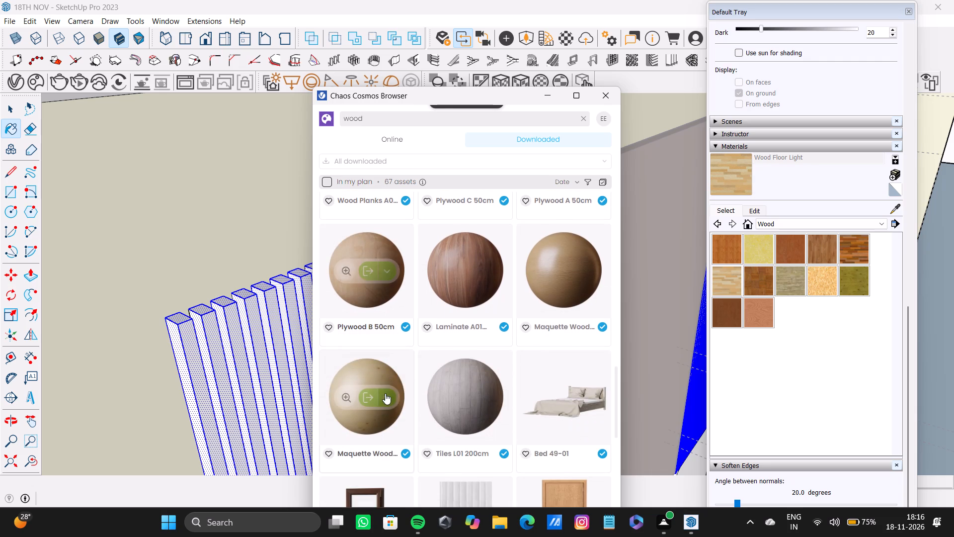
scroll(442, 369, "up", 3)
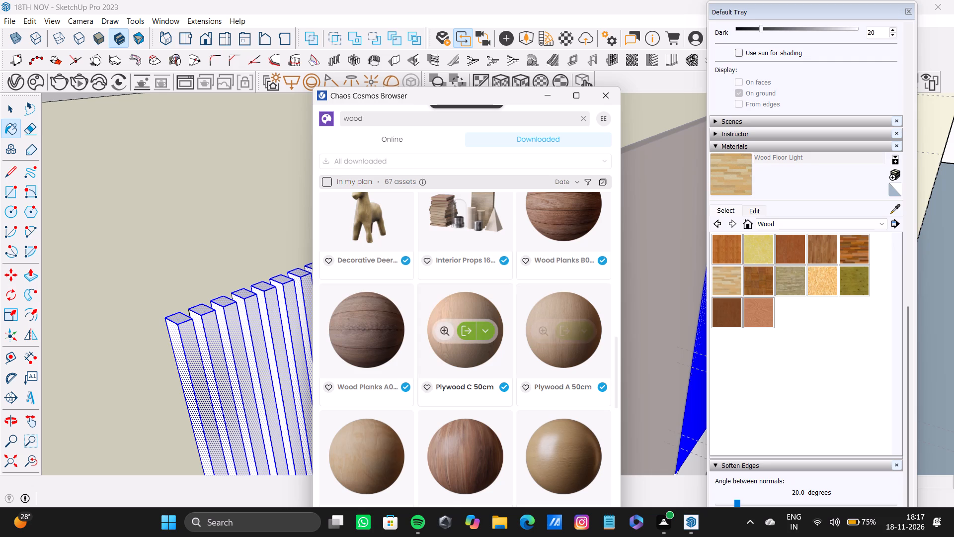
scroll(455, 384, "down", 1)
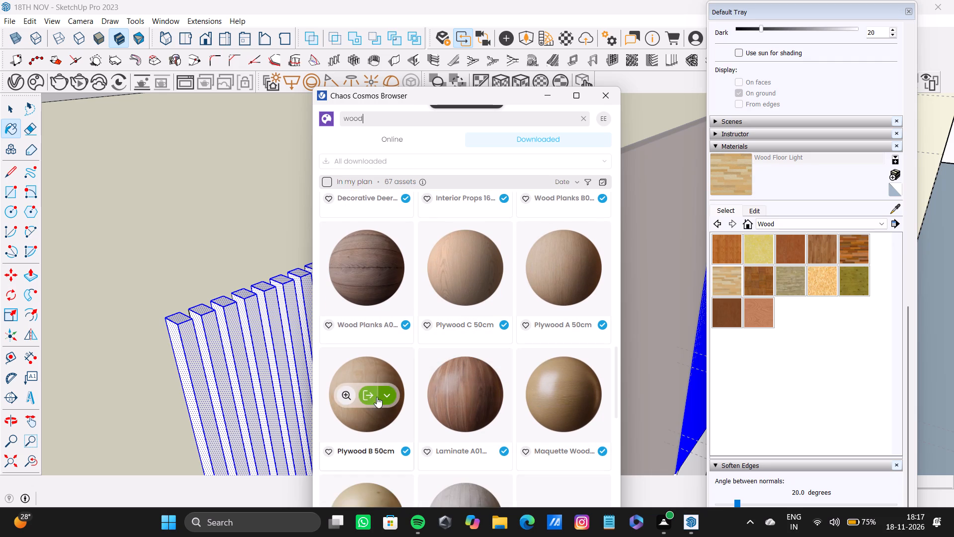
left_click(371, 394)
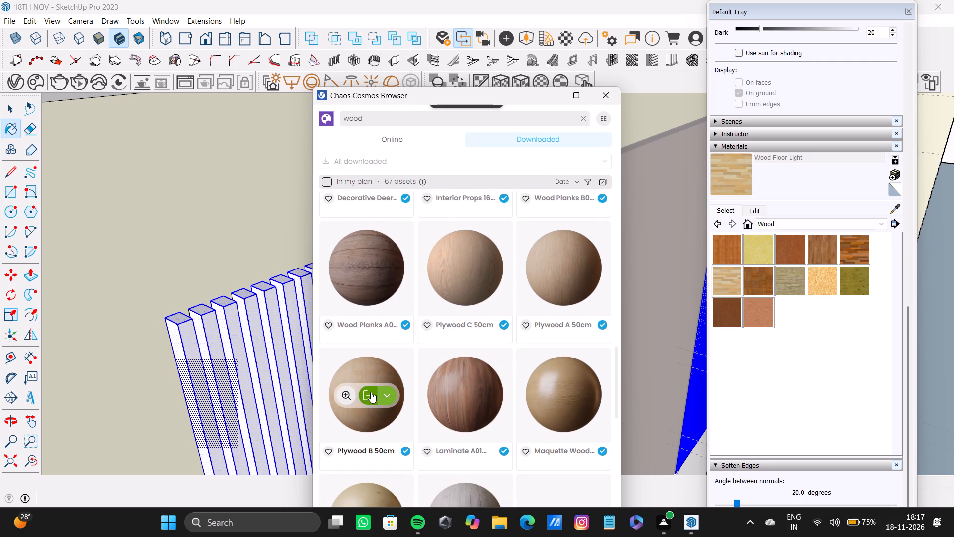
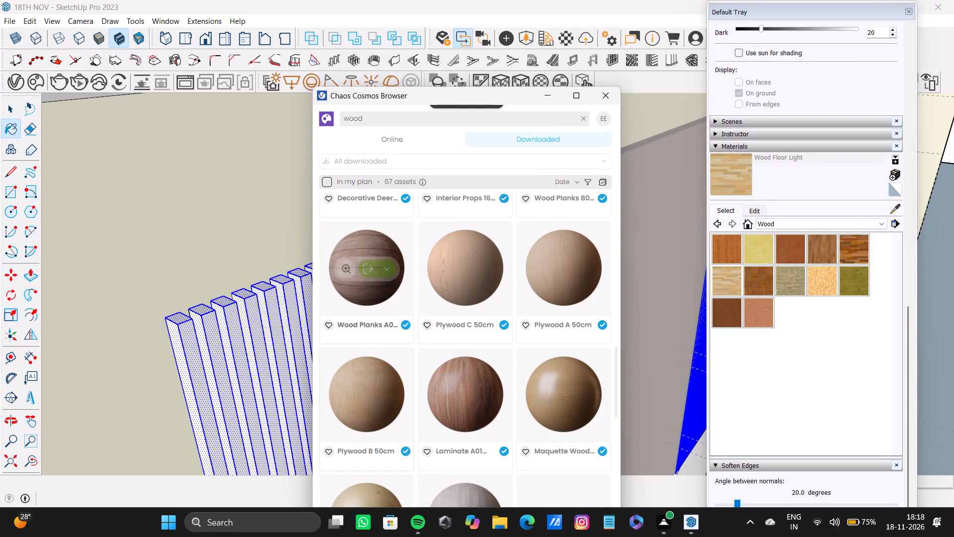
Apply the Plywood B 50cm V-Ray material to the selected slat faces of both fluted panels, then clear the selection.
left_click(15, 83)
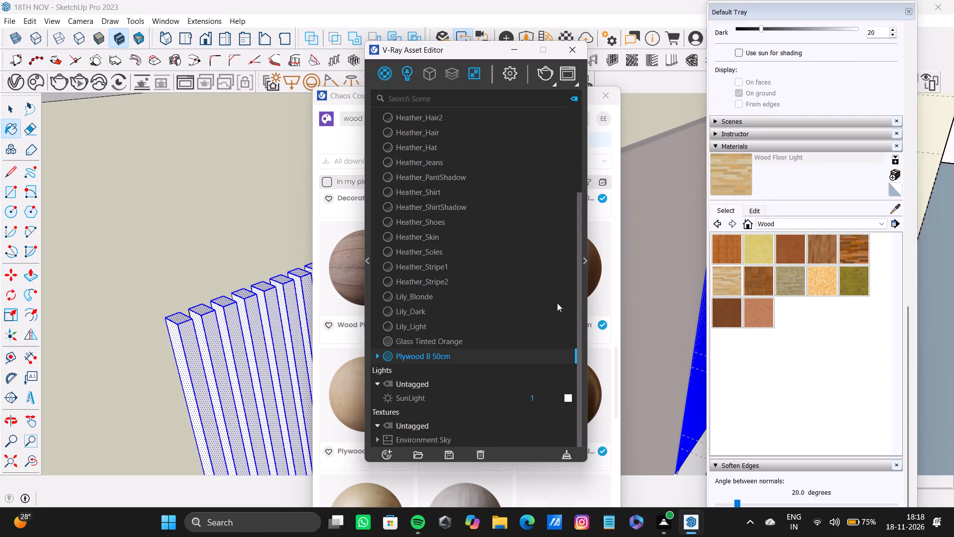
right_click(427, 355)
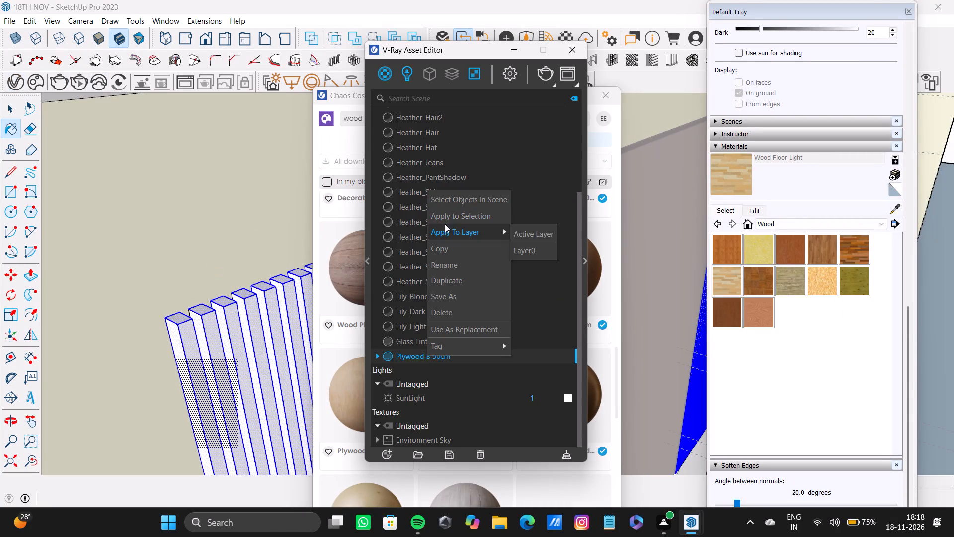
left_click(447, 216)
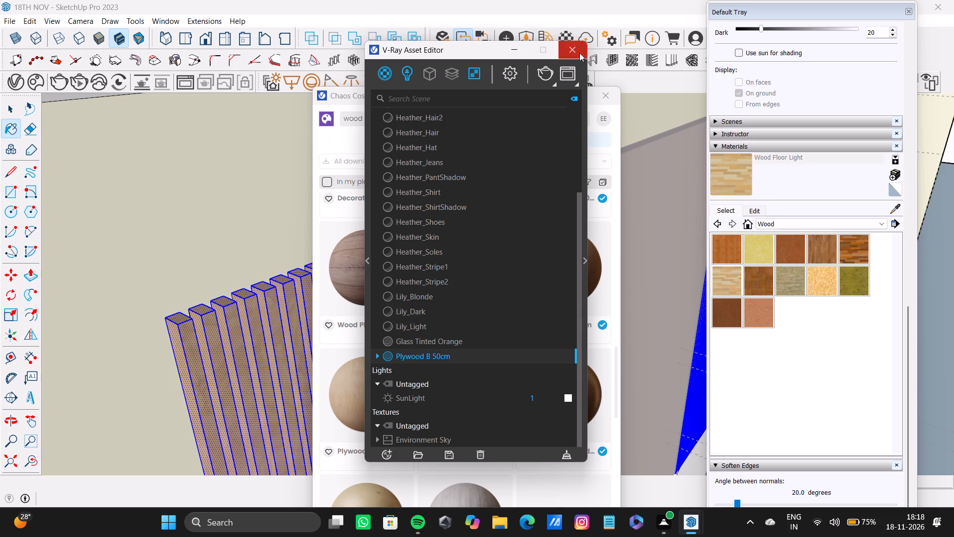
left_click(579, 53)
left_click_drag(511, 90, 566, 503)
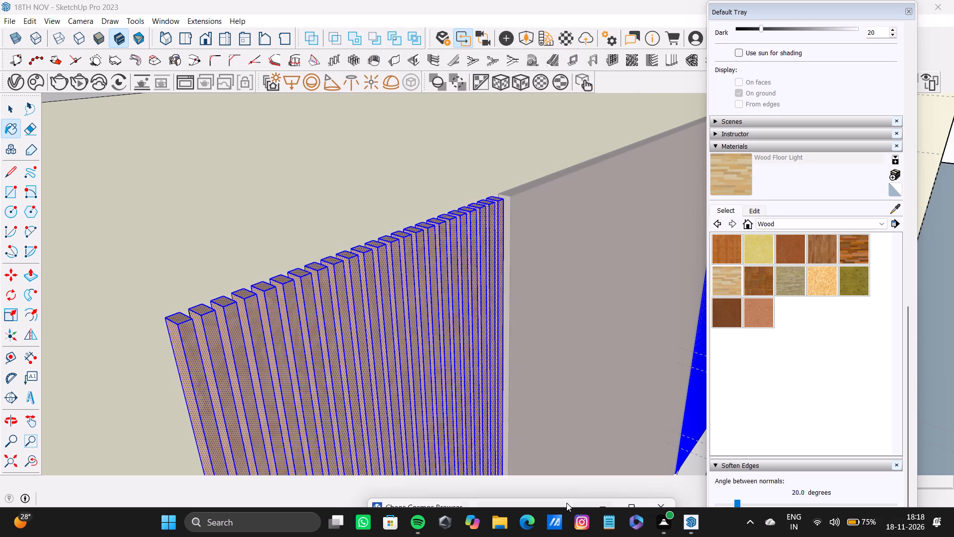
left_click_drag(566, 503, 566, 505)
scroll(433, 367, "down", 16)
key("space")
left_click(308, 214)
key("space")
left_click(335, 206)
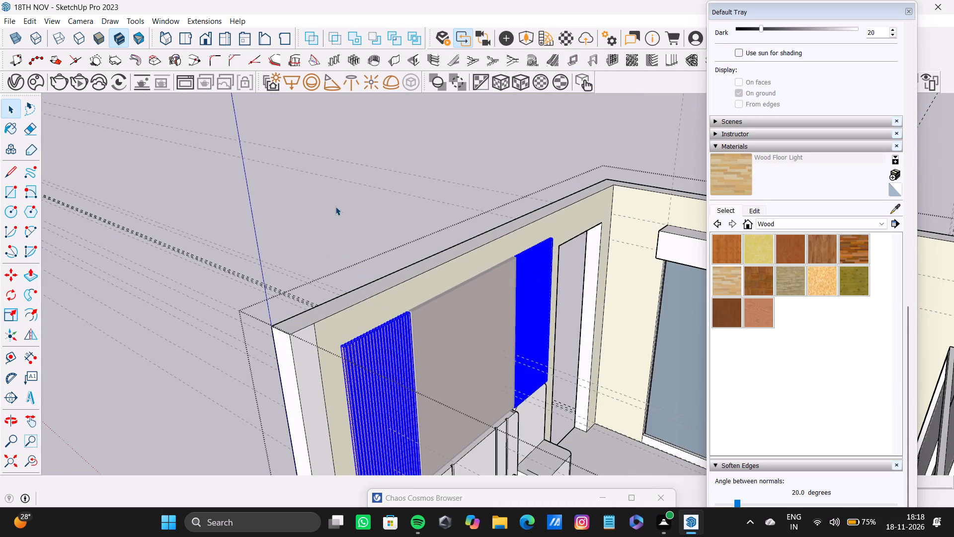
Examine the fluted wall panels, the headboard and bed area, and the shelving side of the bedroom from several angles.
scroll(456, 389, "up", 2)
scroll(456, 383, "down", 6)
middle_click_drag(456, 382, 386, 259, "shift")
scroll(382, 321, "up", 5)
middle_click_drag(392, 356, 356, 279)
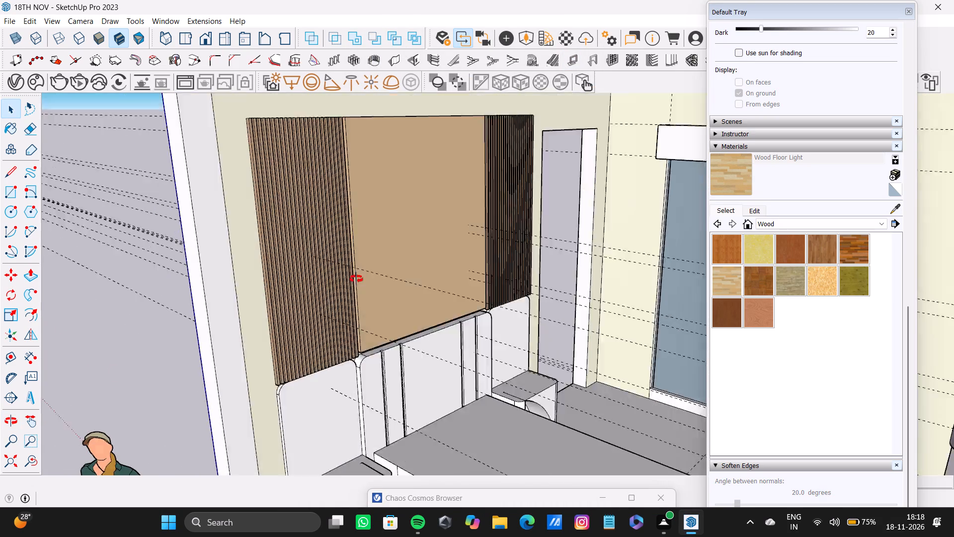
middle_click_drag(356, 279, 339, 284)
scroll(372, 344, "down", 4)
middle_click_drag(407, 376, 387, 252, "shift")
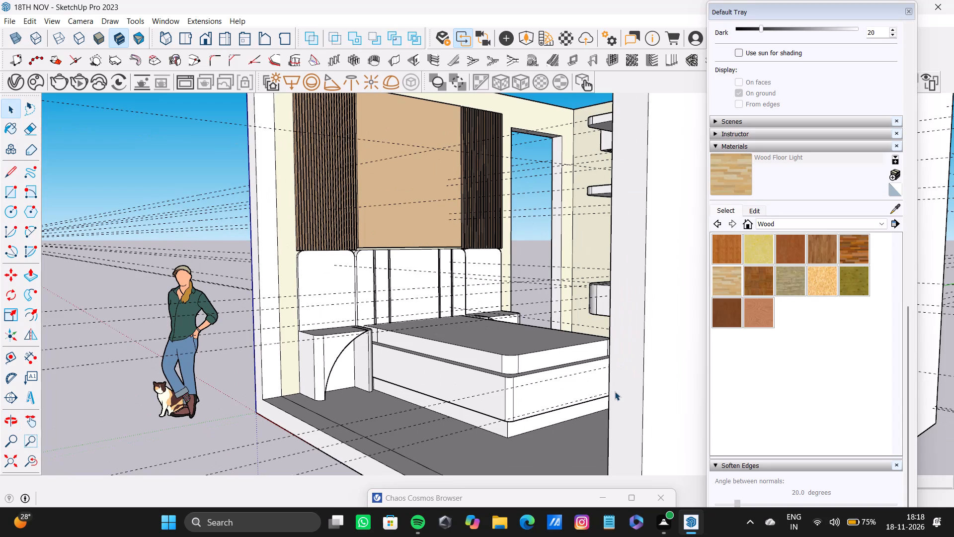
middle_click_drag(379, 374, 620, 416)
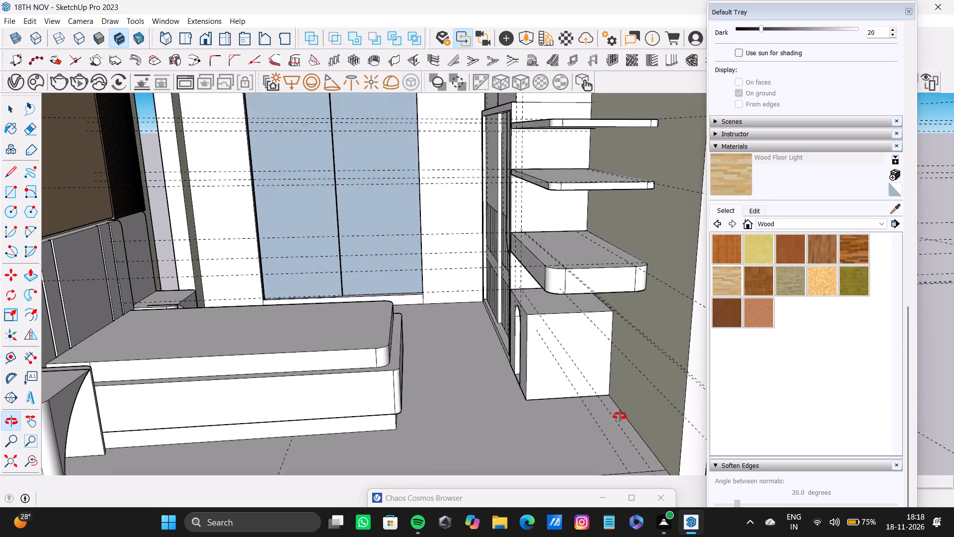
middle_click_drag(620, 416, 489, 387)
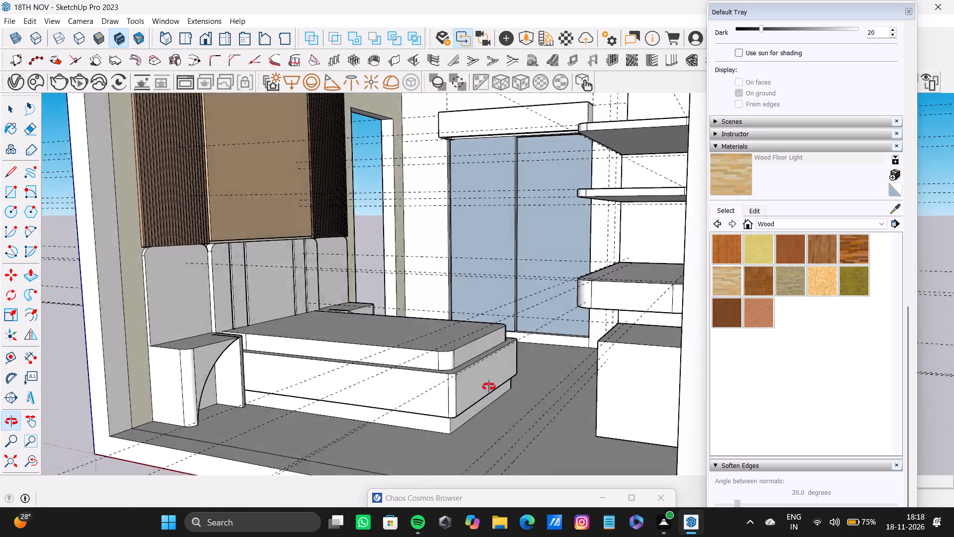
middle_click_drag(489, 387, 427, 398)
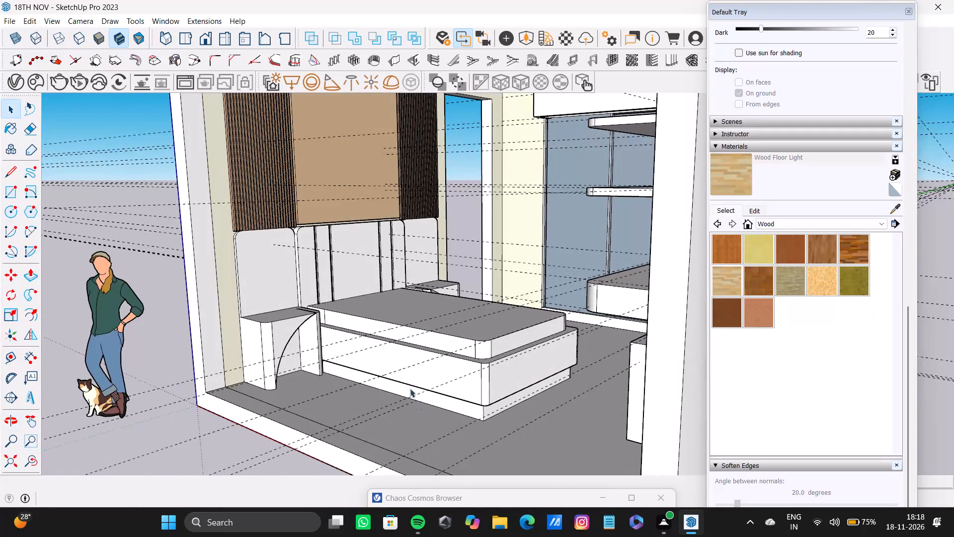
Open the headboard group below the fluted panels for editing and select the front face of its left panel.
scroll(256, 276, "up", 8)
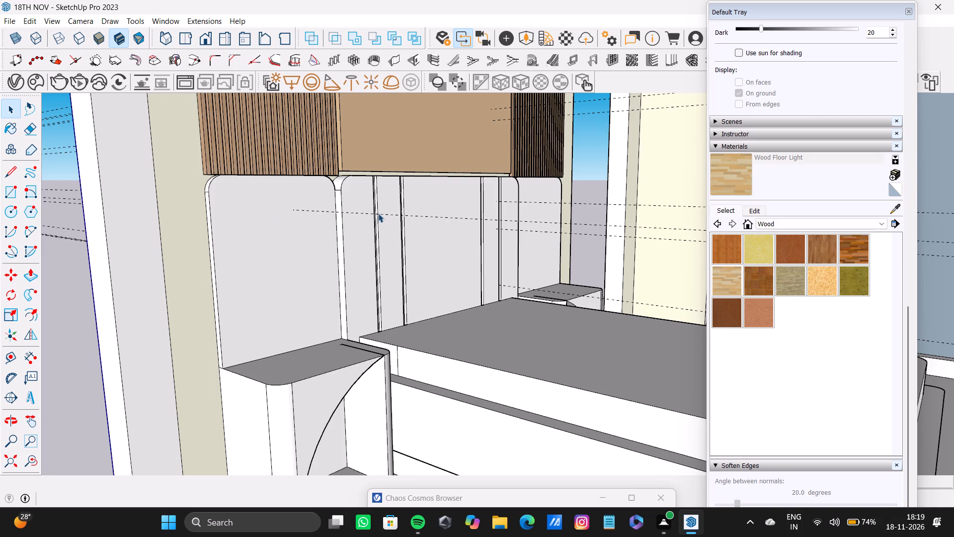
double_click(284, 222)
double_click(254, 215)
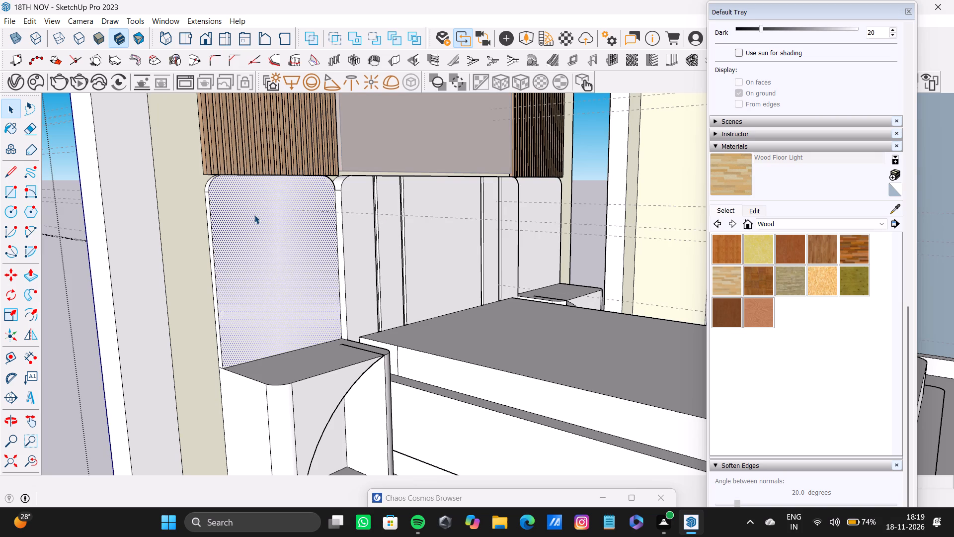
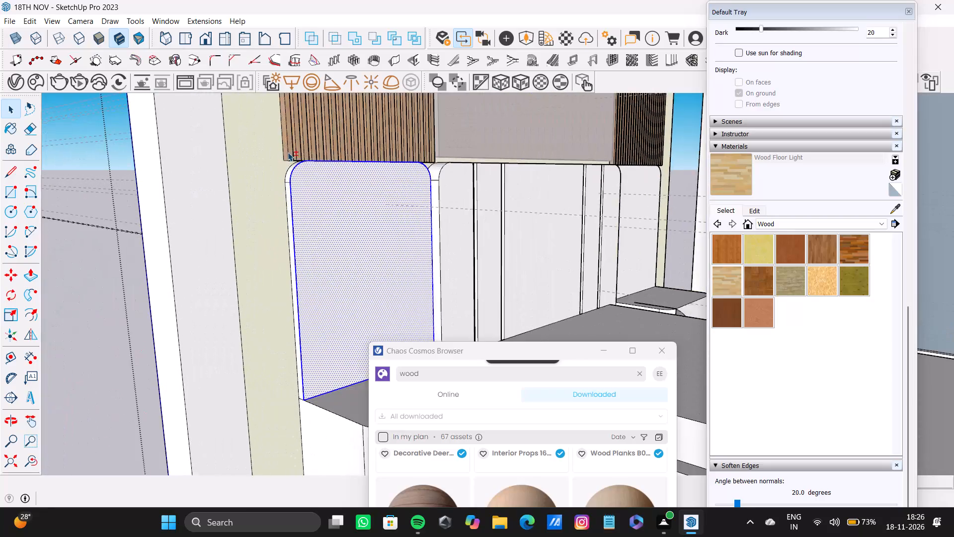
Add the rounded corner and outer side faces of the left headboard panel to the selection.
double_click(285, 163, "shift")
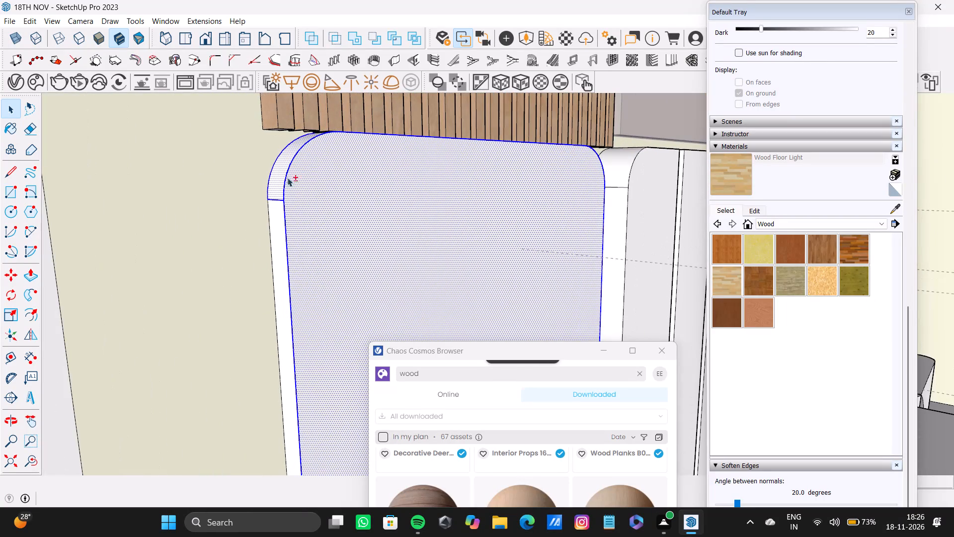
double_click(279, 221, "shift")
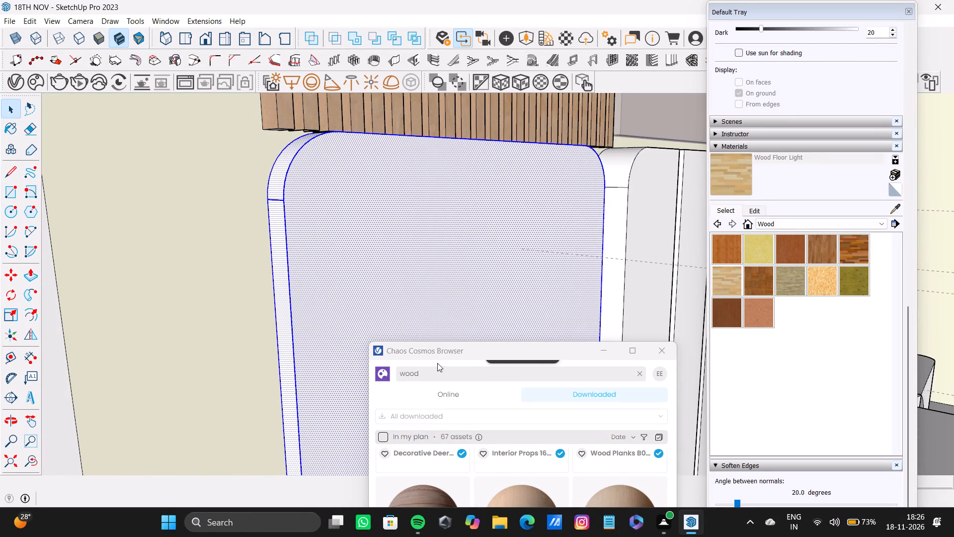
Browse the online Fabric materials in Chaos Cosmos for a headboard upholstery finish.
left_click_drag(435, 349, 301, 20)
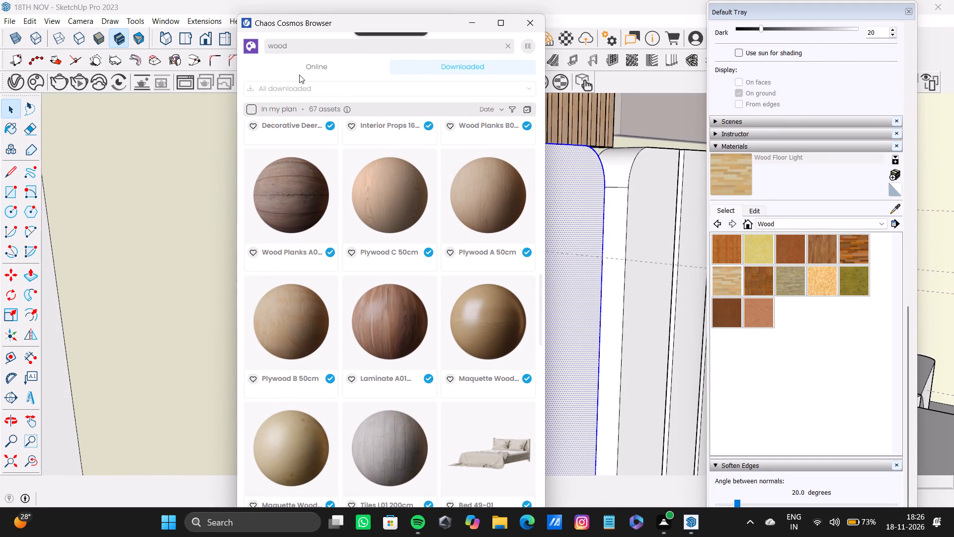
left_click(303, 71)
left_click(314, 87)
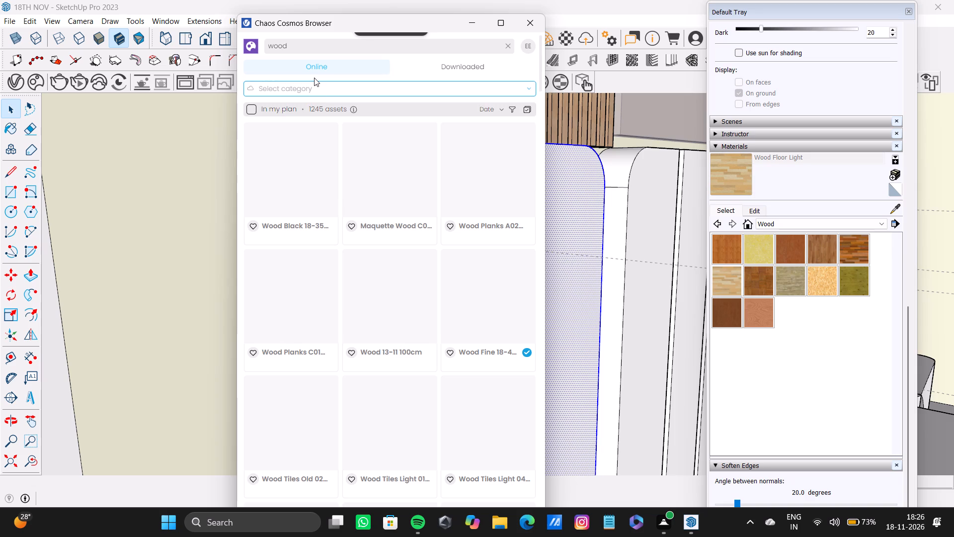
left_click(308, 123)
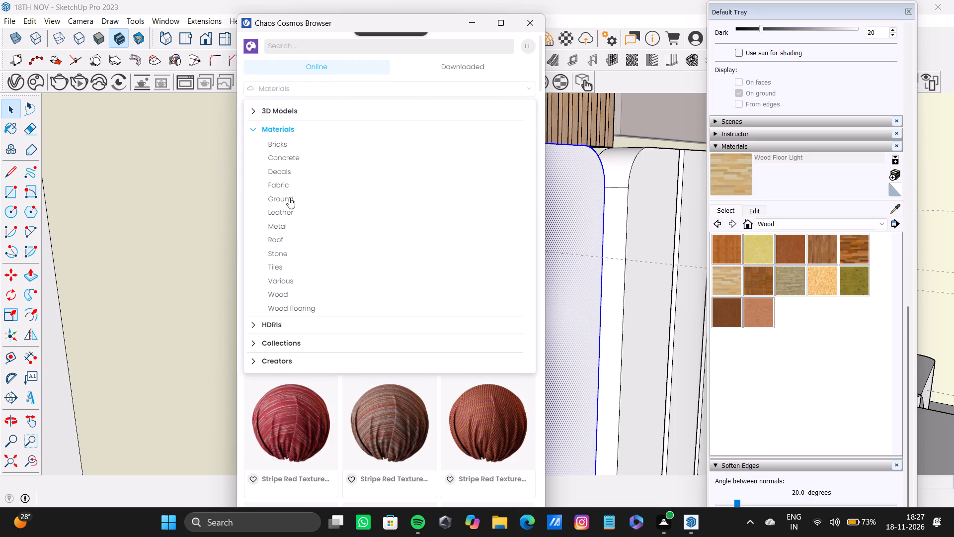
left_click(288, 180)
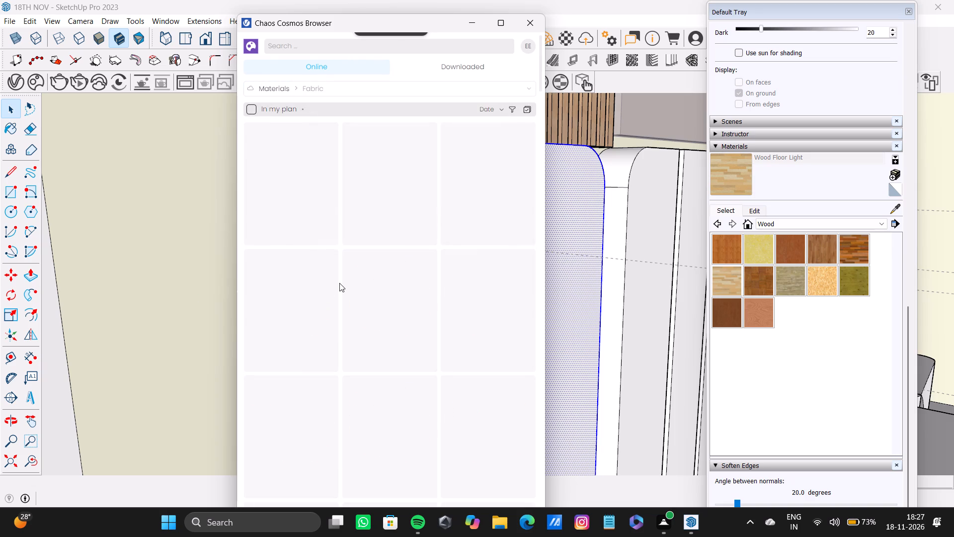
scroll(339, 282, "down", 11)
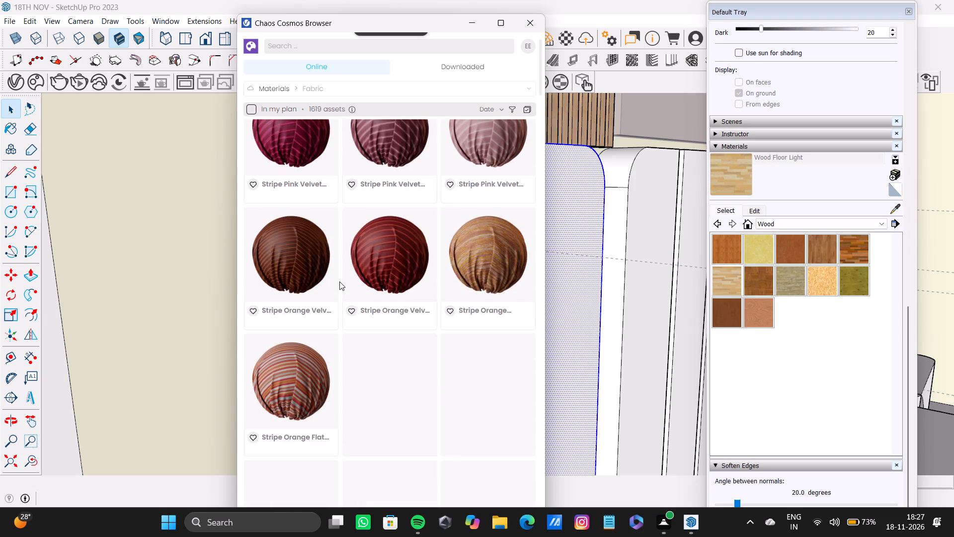
scroll(339, 281, "down", 6)
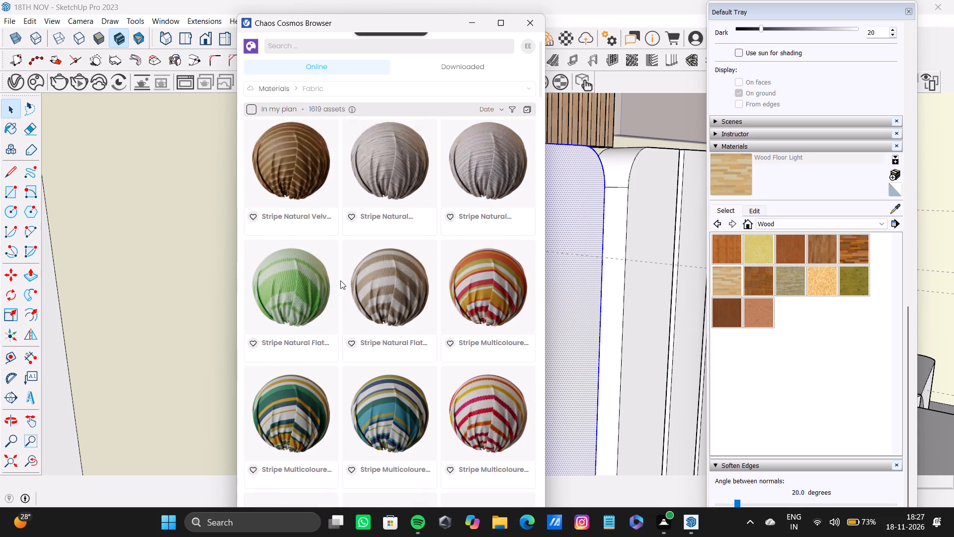
scroll(339, 281, "down", 7)
Look through the Decals, Concrete and Various material categories for a suitable headboard finish.
left_click(297, 86)
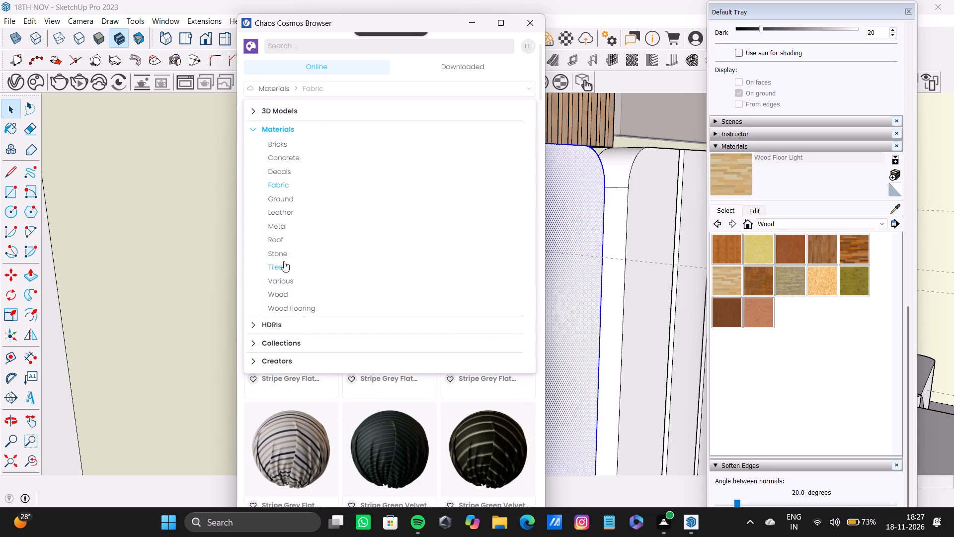
left_click(286, 166)
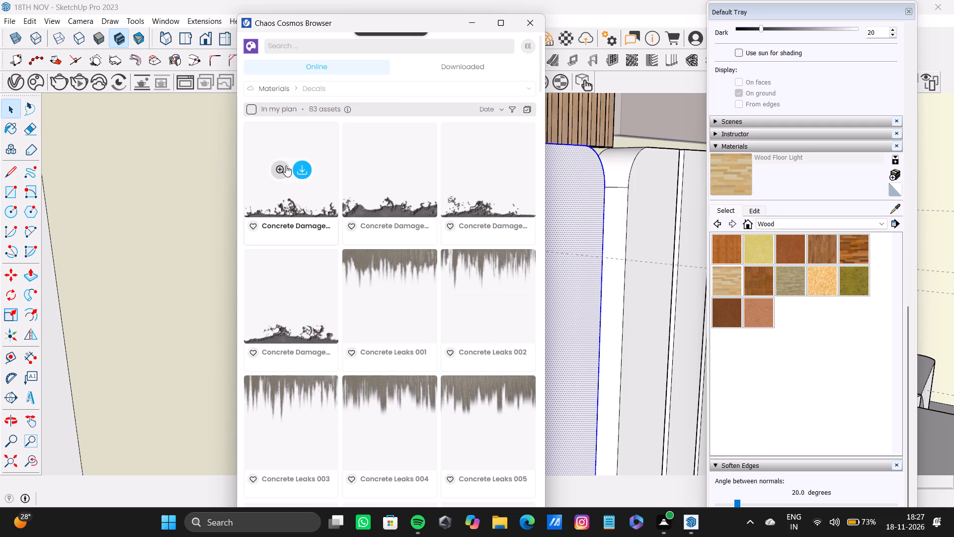
left_click(307, 90)
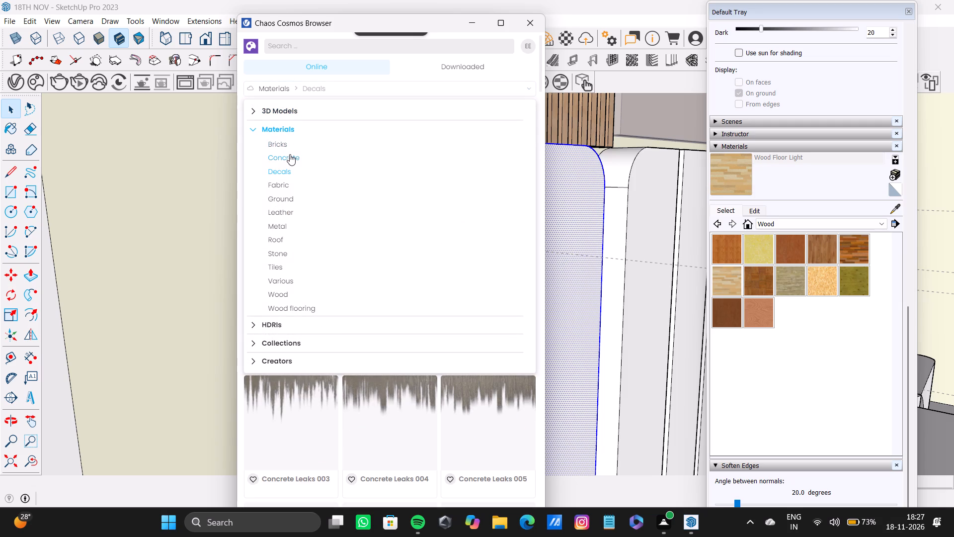
left_click(290, 154)
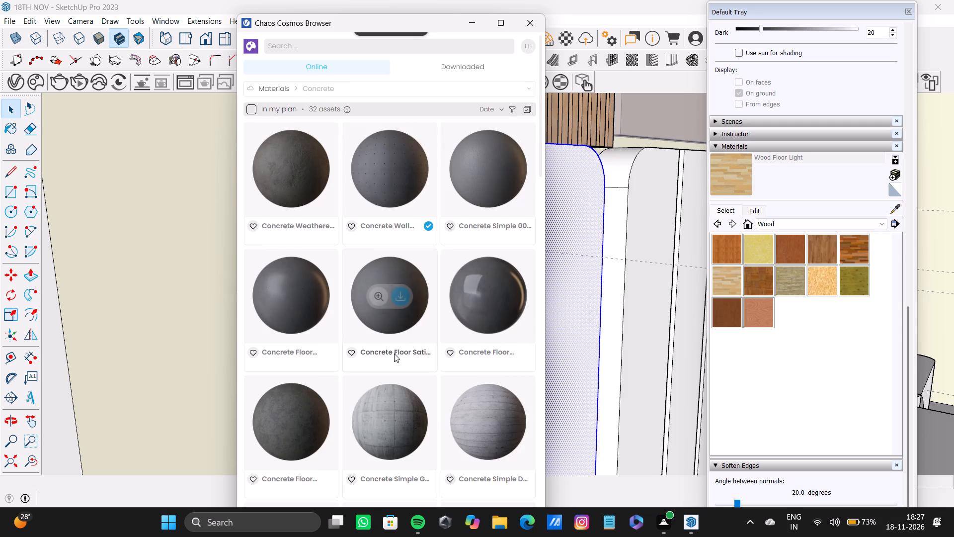
scroll(394, 356, "down", 2)
left_click(329, 93)
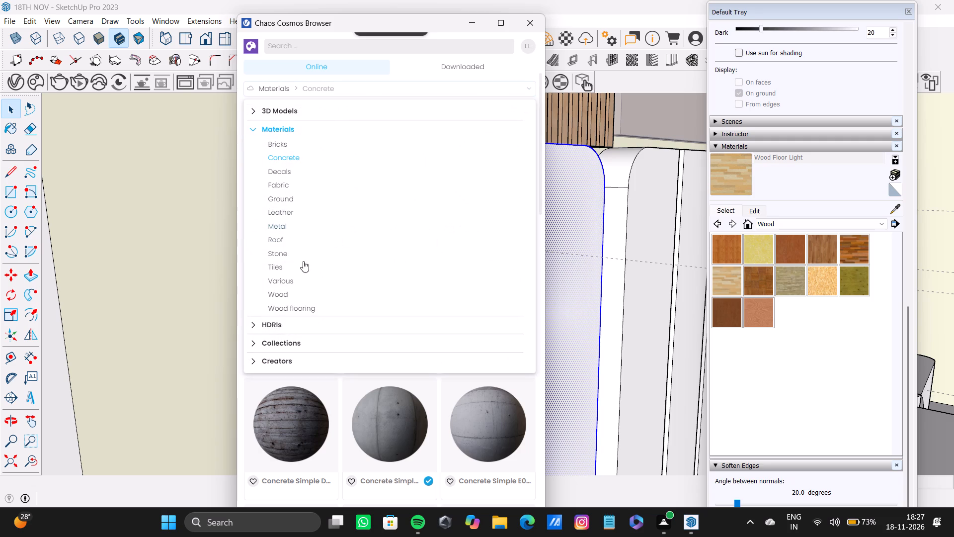
left_click(275, 277)
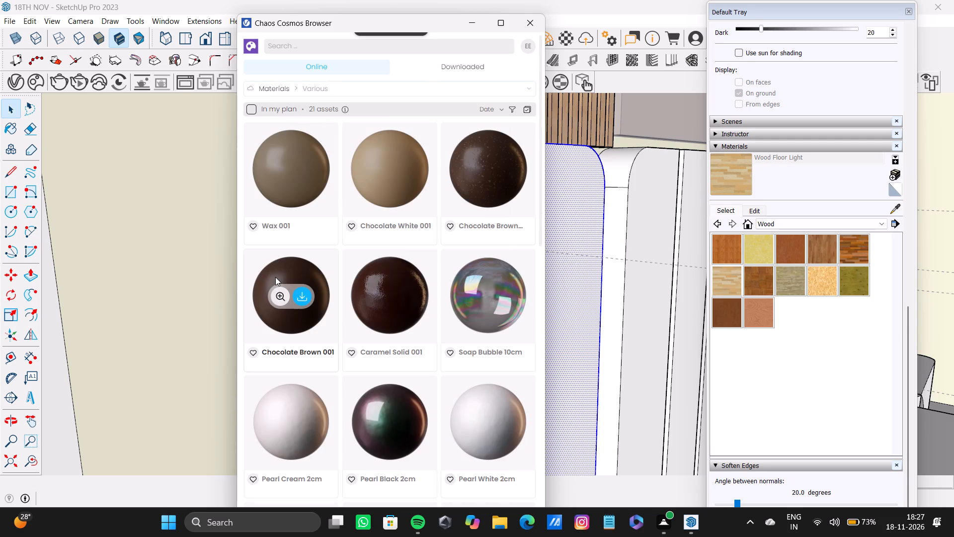
scroll(335, 249, "down", 7)
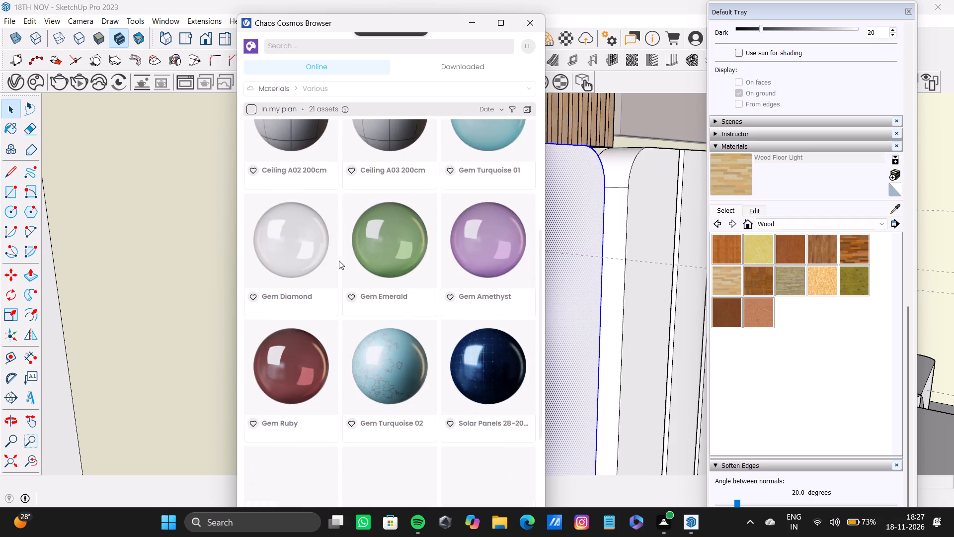
scroll(339, 261, "down", 8)
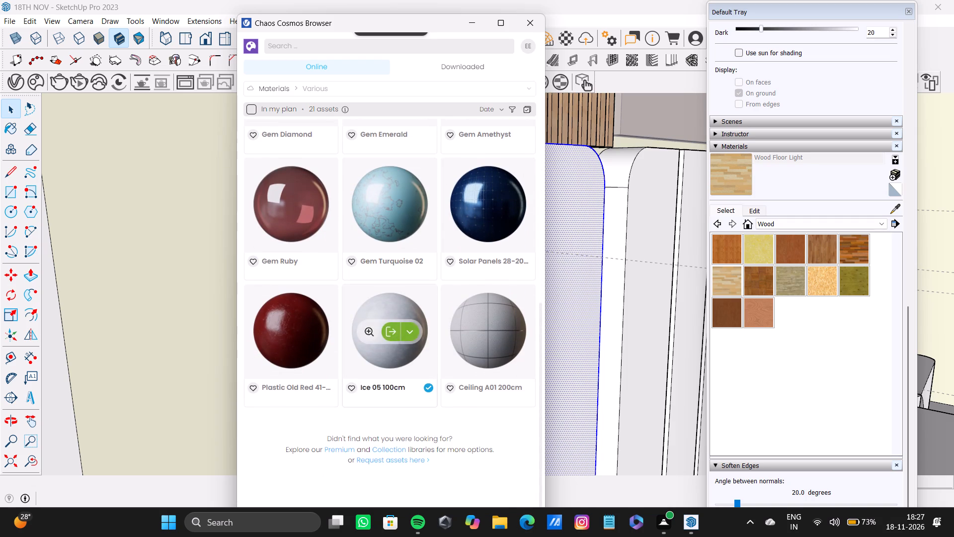
Download the Leather K01 Brown 12cm material from the online Leather category.
left_click(296, 87)
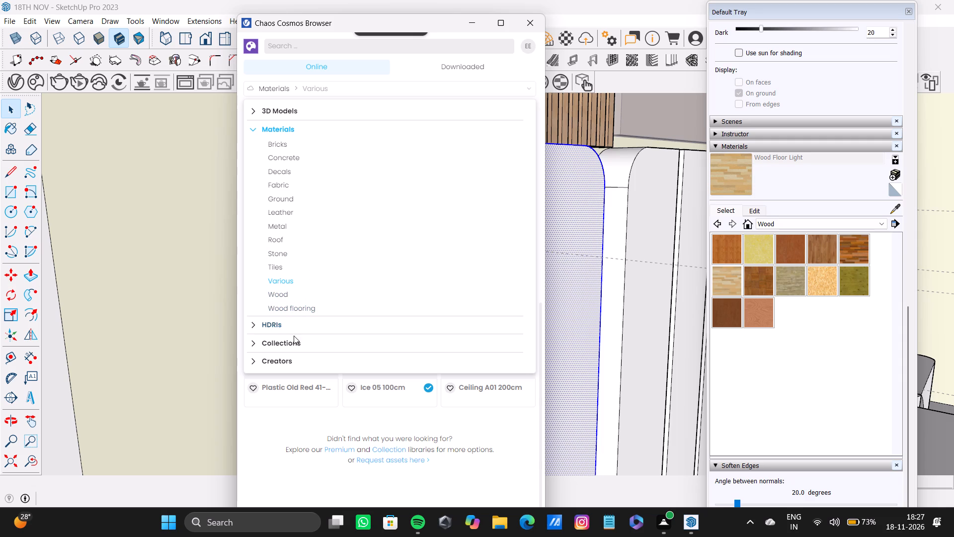
left_click(279, 213)
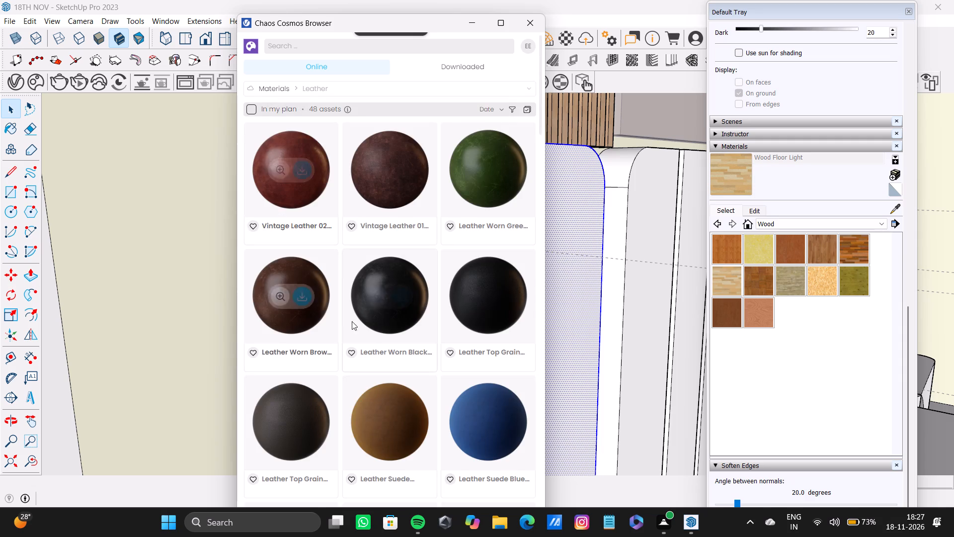
scroll(389, 338, "down", 12)
left_click(397, 178)
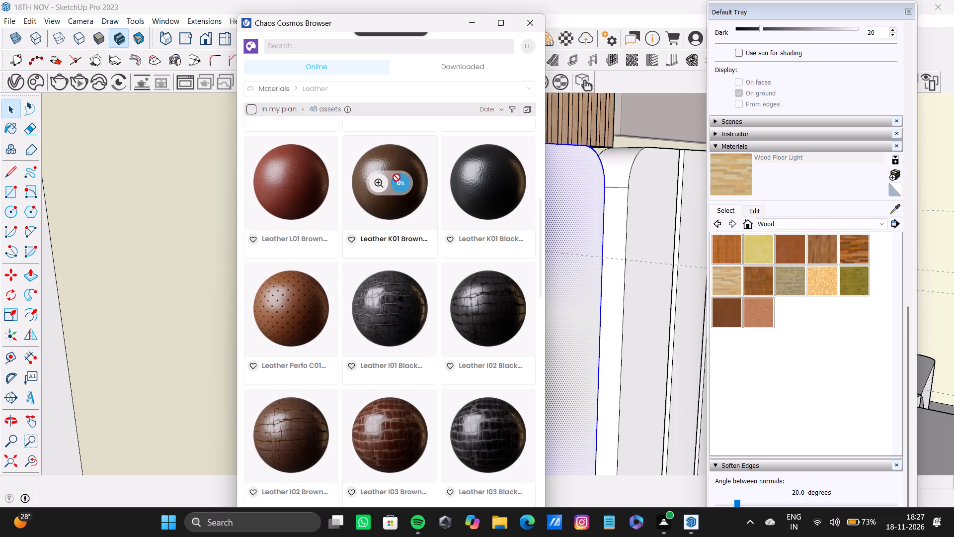
Examine the remaining leather materials, then close the asset browser.
scroll(382, 304, "down", 5)
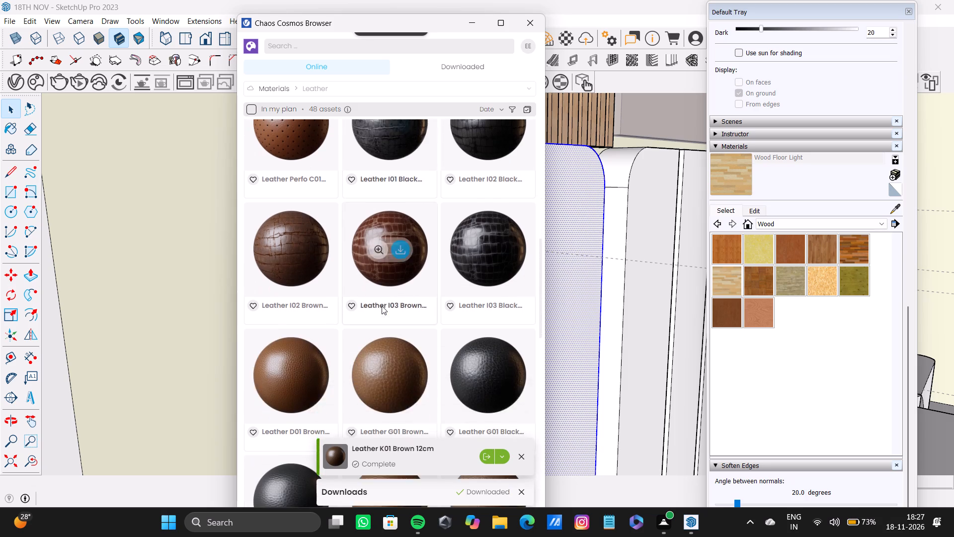
scroll(382, 306, "down", 8)
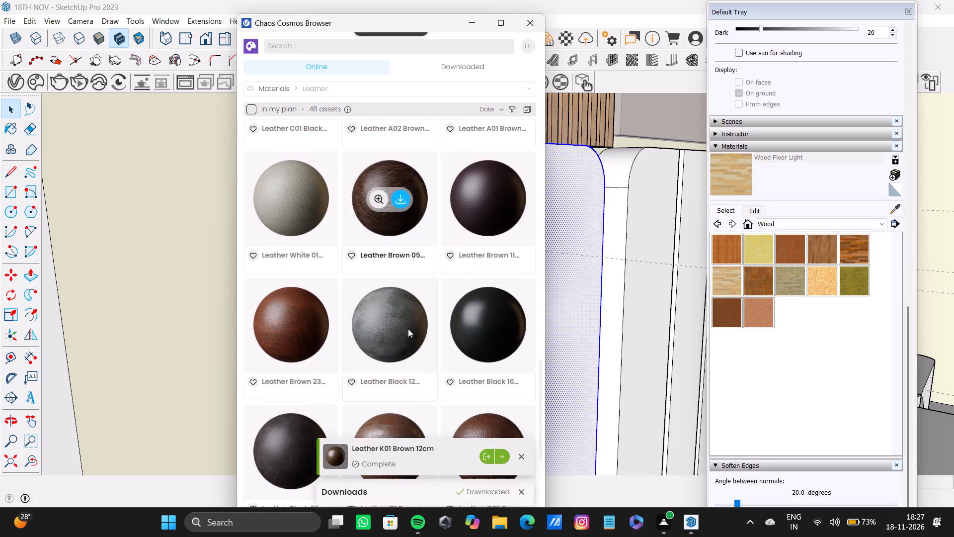
scroll(408, 329, "down", 6)
scroll(367, 314, "up", 2)
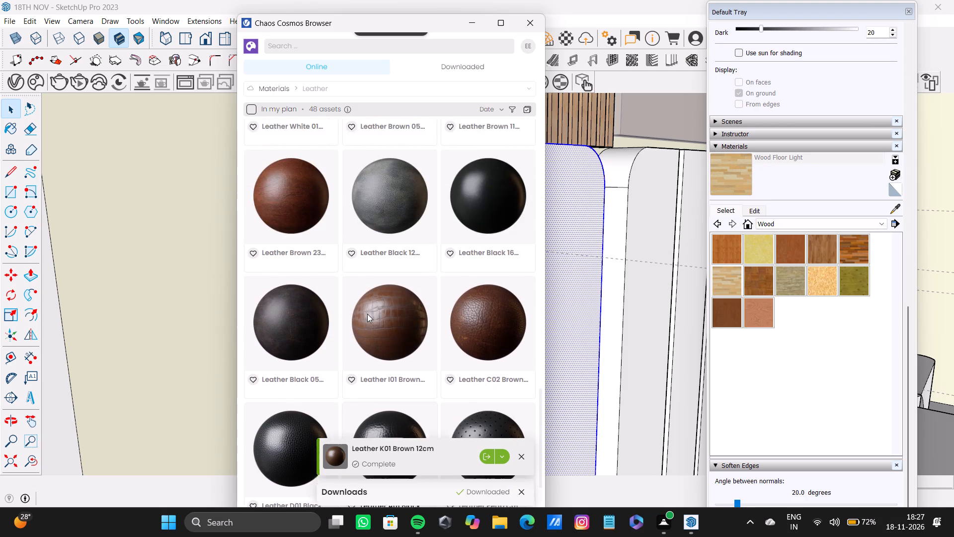
scroll(367, 314, "up", 8)
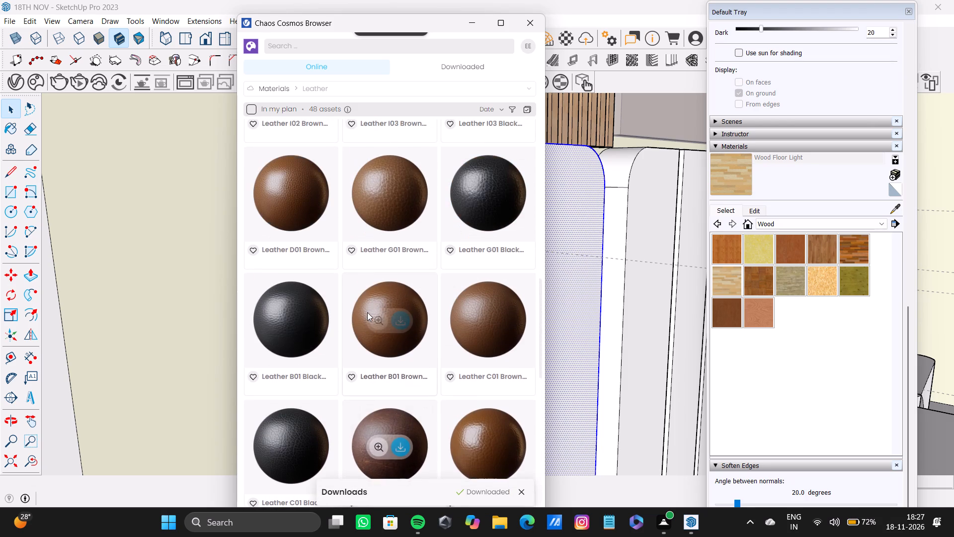
scroll(367, 312, "up", 5)
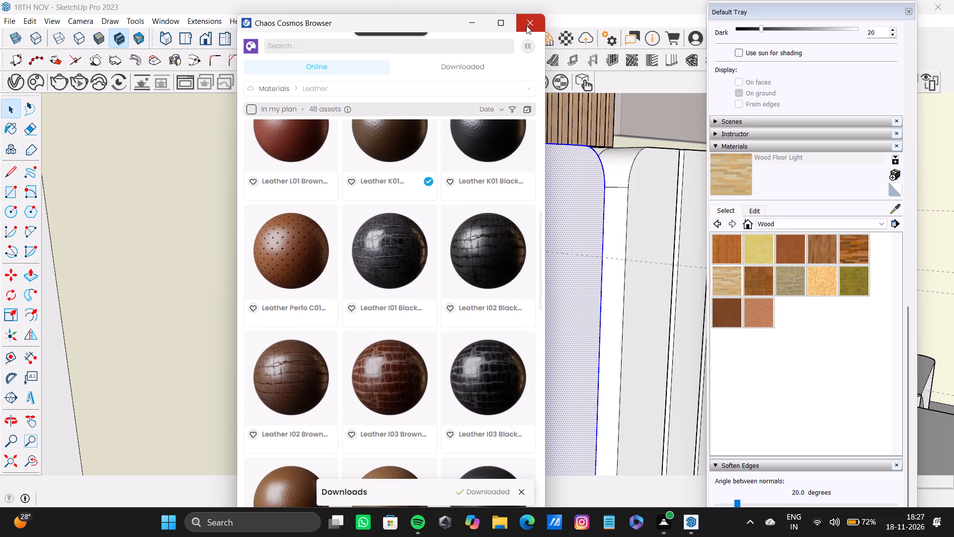
left_click(526, 25)
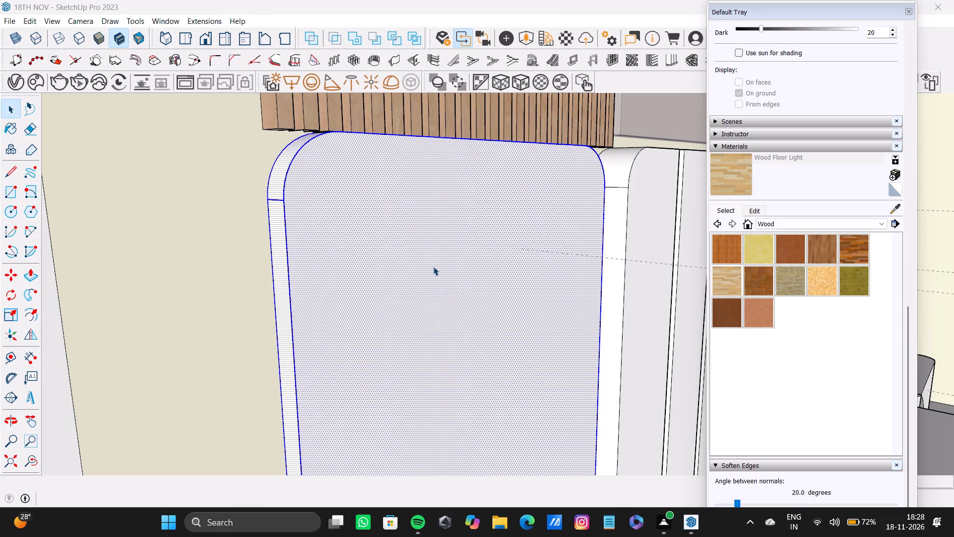
Add the wide headboard panel's first two front sections and its rounded corner and side faces to the selection.
scroll(351, 169, "down", 8)
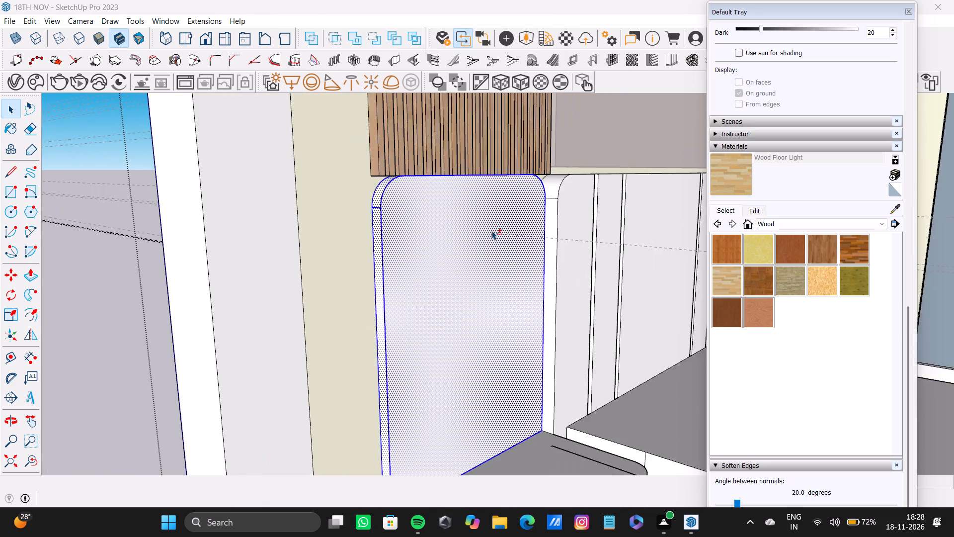
scroll(491, 231, "down", 2)
middle_click_drag(480, 241, 329, 280, "shift")
scroll(379, 266, "up", 7, "shift")
double_click(451, 243, "shift")
double_click(409, 187, "shift")
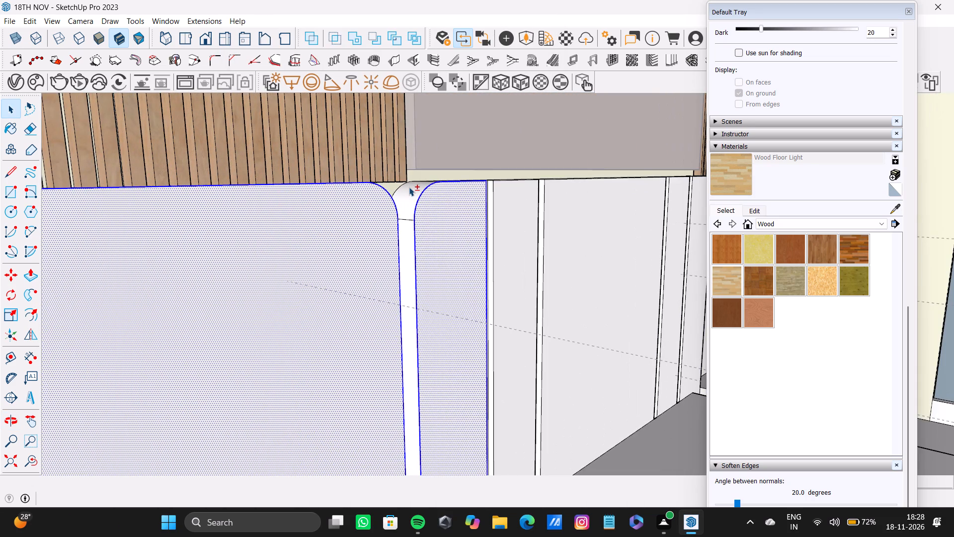
double_click(410, 252, "shift")
double_click(523, 234, "shift")
Add the inner faces of the wide panel's first vertical groove and the panel's top face to the selection.
scroll(499, 189, "up", 1, "shift")
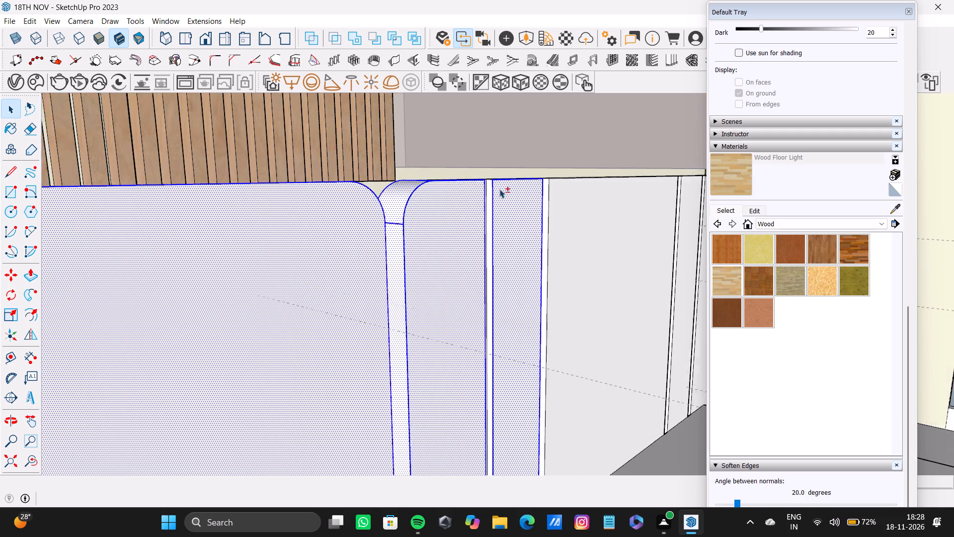
scroll(499, 189, "up", 10, "shift")
double_click(471, 196, "shift")
scroll(471, 197, "up", 5)
middle_click_drag(476, 198, 384, 205)
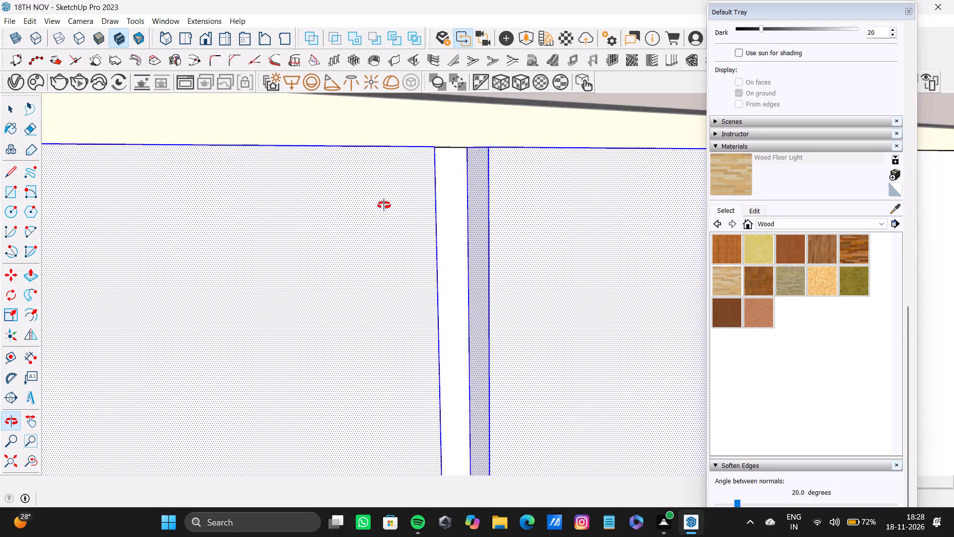
middle_click_drag(384, 205, 372, 211)
scroll(455, 188, "up", 4)
double_click(456, 187, "shift")
middle_click_drag(463, 178, 344, 233)
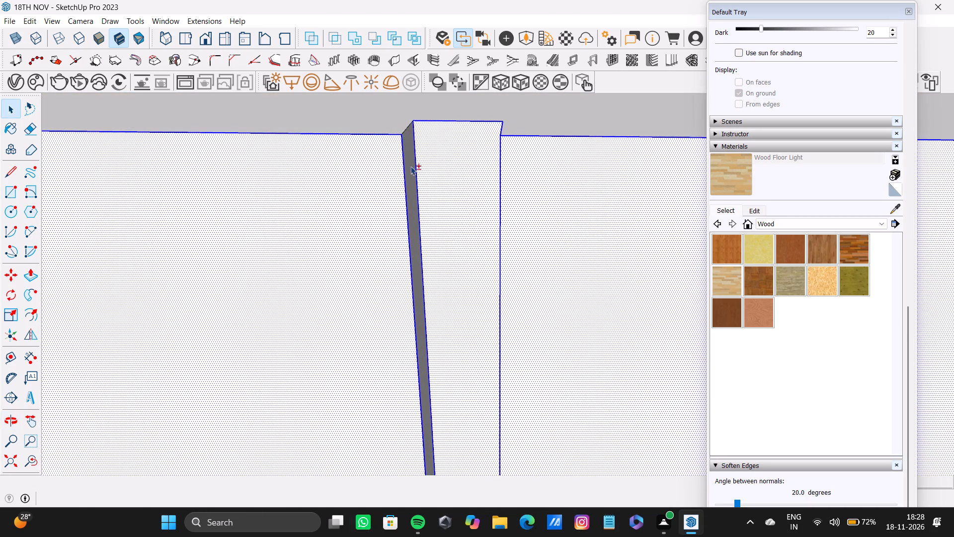
left_click(410, 162, "shift")
scroll(442, 226, "down", 9, "shift")
double_click(507, 183, "shift")
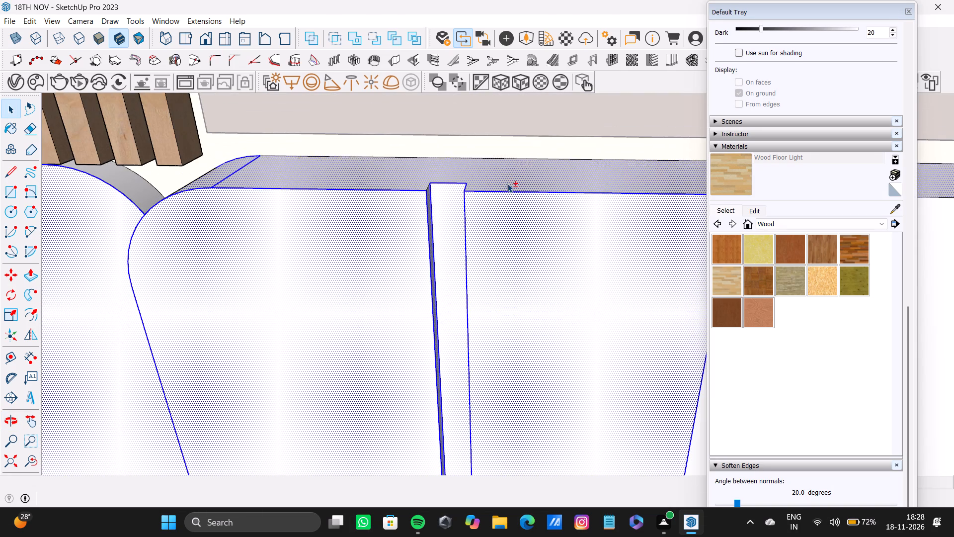
Add the back and side faces of the wide headboard panel's second vertical groove and the central front section to the selection.
scroll(476, 226, "down", 9, "shift")
middle_click_drag(508, 248, 434, 245, "shift")
scroll(494, 225, "up", 1, "shift")
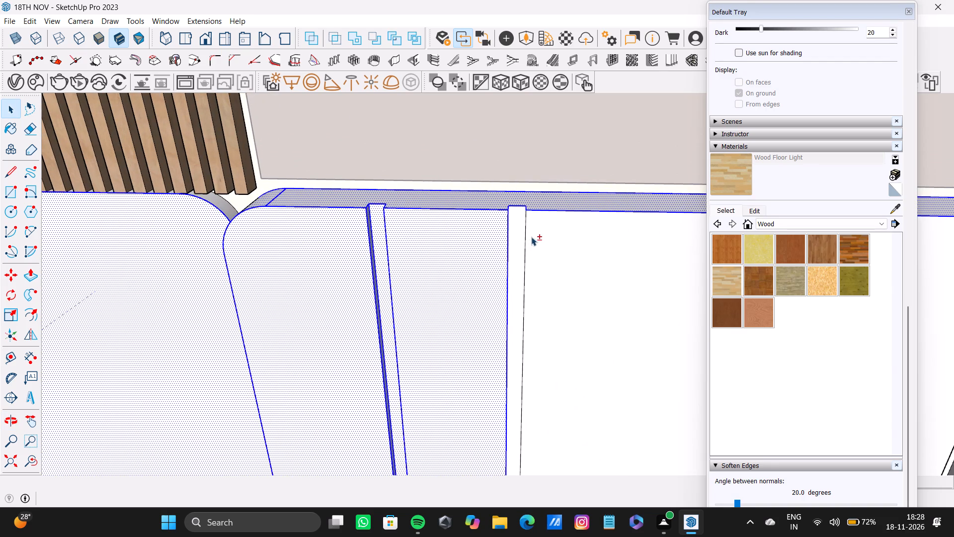
scroll(561, 224, "up", 12, "shift")
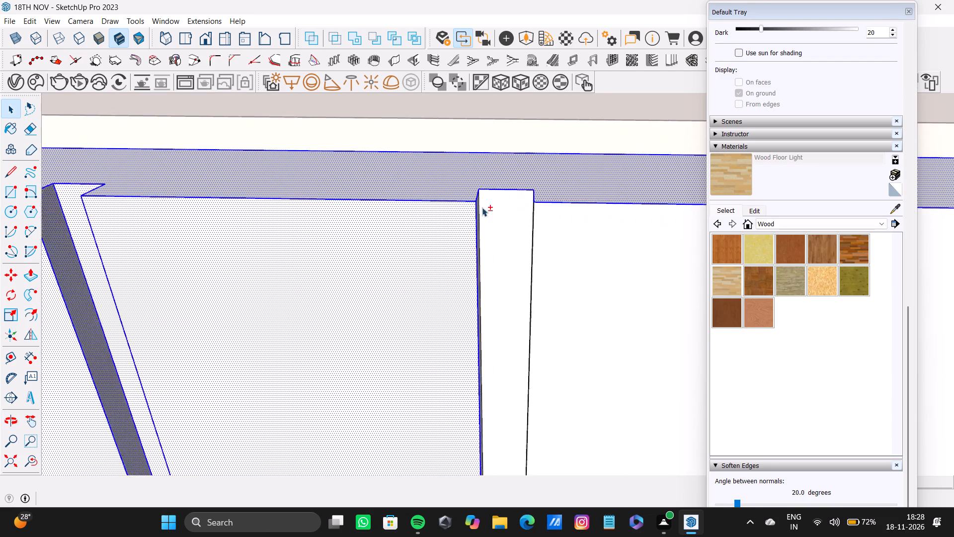
scroll(482, 207, "up", 4, "shift")
double_click(502, 209, "shift")
double_click(606, 239, "shift")
middle_click_drag(569, 246, 429, 253)
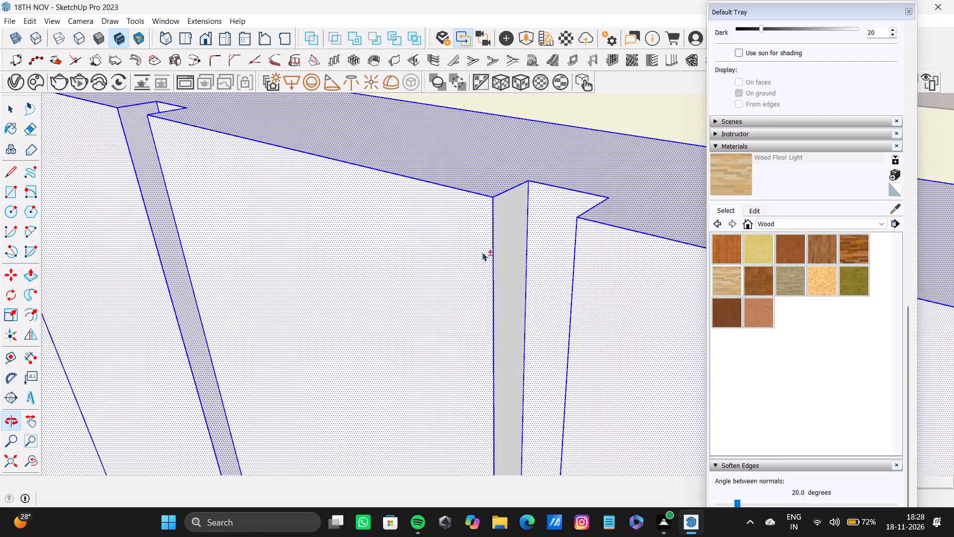
scroll(529, 250, "up", 4, "shift")
double_click(509, 239, "shift")
middle_click_drag(443, 271, 745, 297)
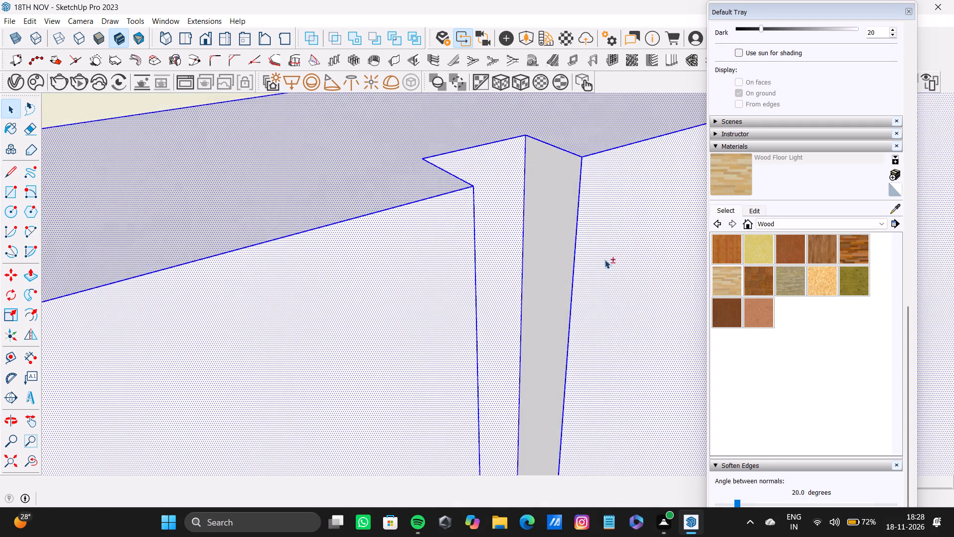
scroll(582, 240, "up", 3, "shift")
left_click(549, 223, "shift")
Add the inner faces of the wide panel's third vertical groove and the front section beyond it to the selection.
scroll(432, 253, "down", 17, "shift")
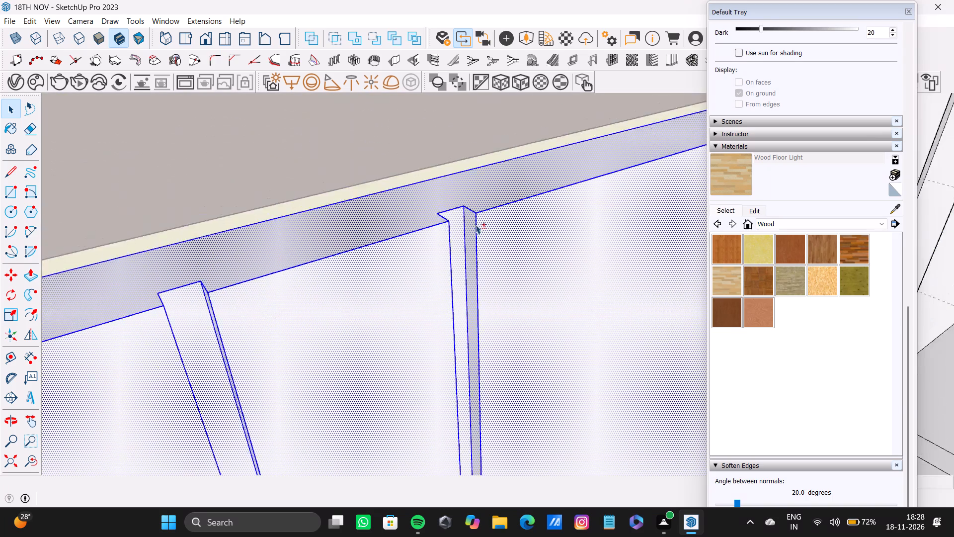
scroll(476, 225, "down", 6, "shift")
middle_click_drag(498, 237, 174, 318, "shift")
scroll(566, 285, "up", 12, "shift")
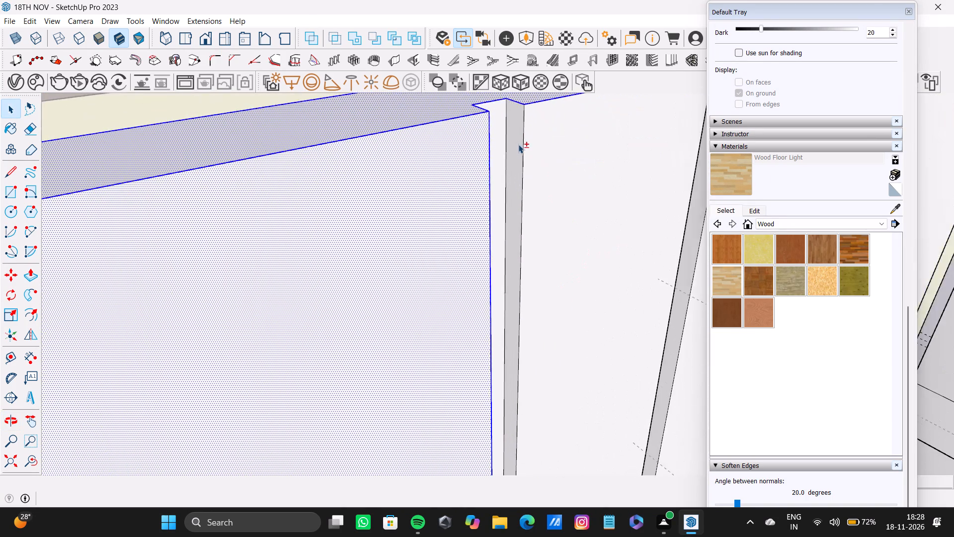
scroll(518, 144, "up", 1, "shift")
double_click(518, 144, "shift")
double_click(497, 150, "shift")
double_click(562, 159, "shift")
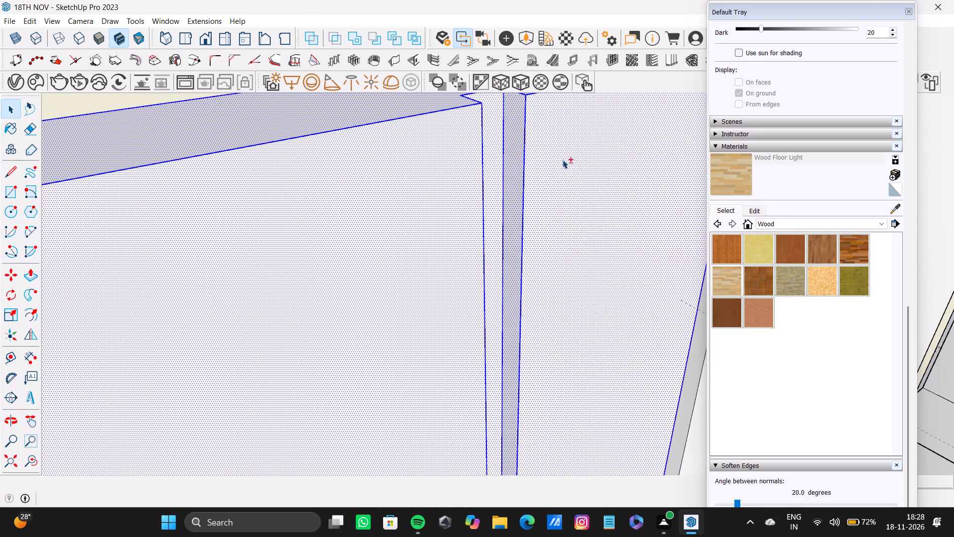
scroll(576, 240, "down", 4)
middle_click_drag(576, 244, 341, 282)
scroll(507, 242, "up", 9, "shift")
double_click(487, 266, "shift")
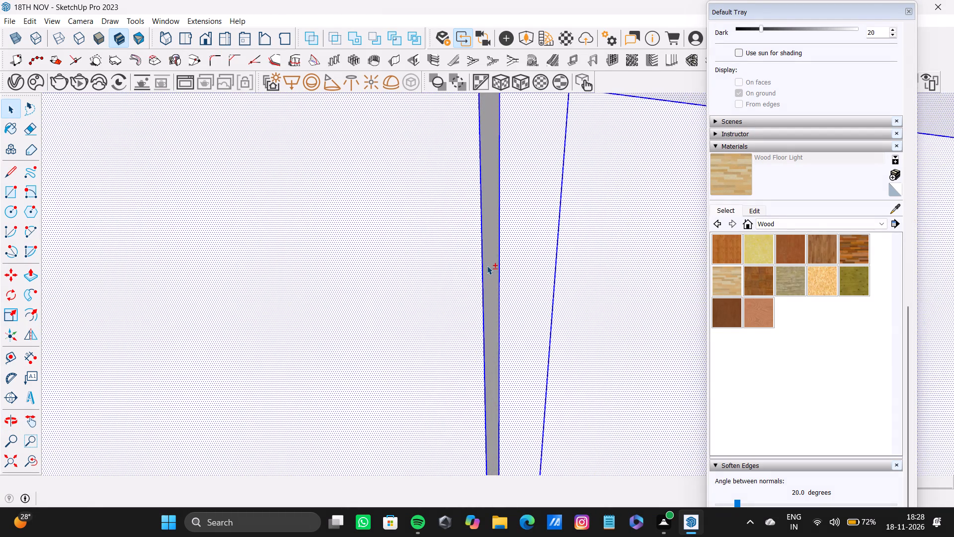
Add the inner faces of the wide panel's fourth vertical groove and its last front section to the selection.
scroll(494, 271, "down", 20, "shift")
middle_click_drag(500, 267, 365, 233, "shift")
scroll(463, 253, "up", 7, "shift")
double_click(455, 251, "shift")
double_click(593, 218, "shift")
scroll(422, 223, "up", 1, "shift")
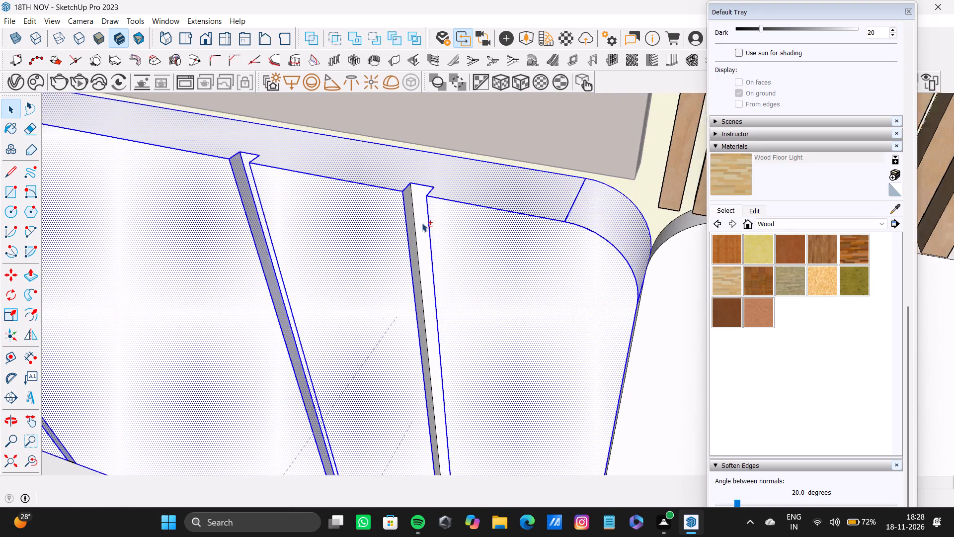
scroll(422, 223, "up", 5, "shift")
double_click(416, 203, "shift")
left_click(406, 206, "shift")
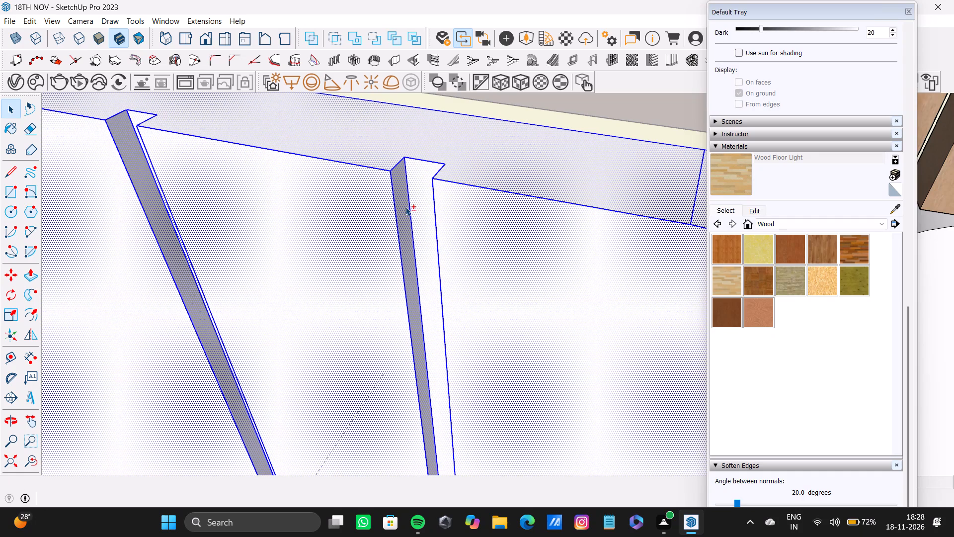
middle_click_drag(398, 239, 604, 226)
scroll(346, 231, "up", 7, "shift")
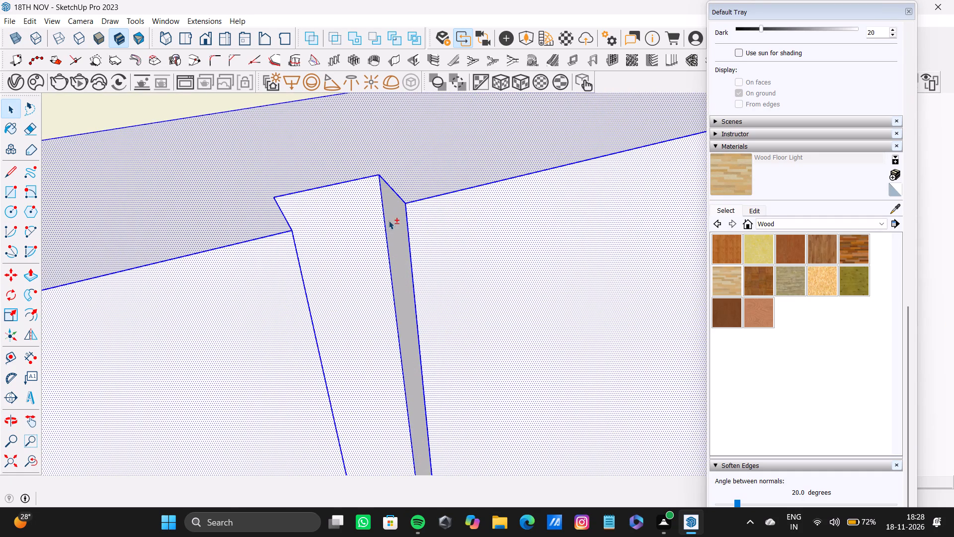
double_click(389, 220, "shift")
Add the wide panel's end side face and the adjoining narrow panel's front, near rounded corner and top faces to the selection.
scroll(390, 227, "down", 13, "shift")
middle_click_drag(570, 281, 246, 357, "shift")
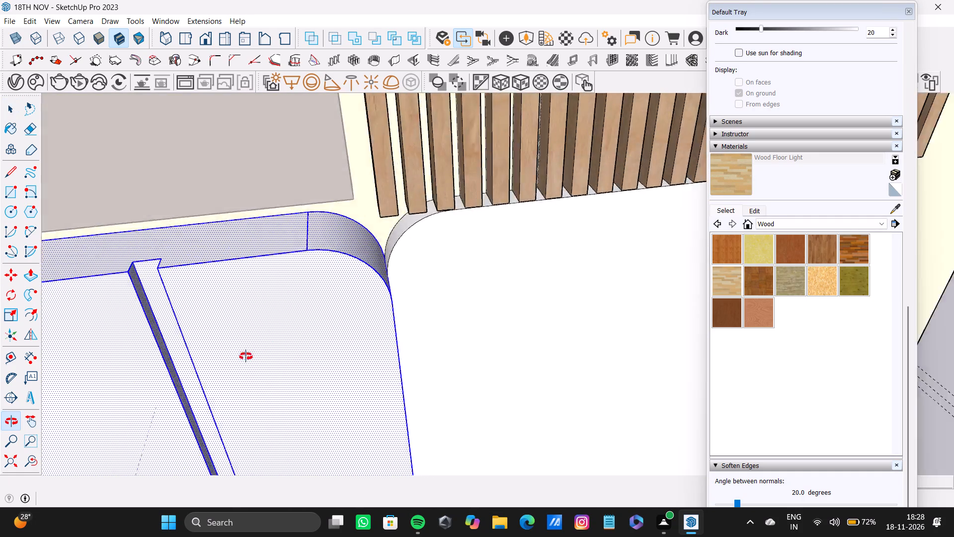
middle_click_drag(246, 357, 234, 348, "shift")
scroll(361, 283, "up", 3, "shift")
double_click(428, 314, "shift")
double_click(451, 277, "shift")
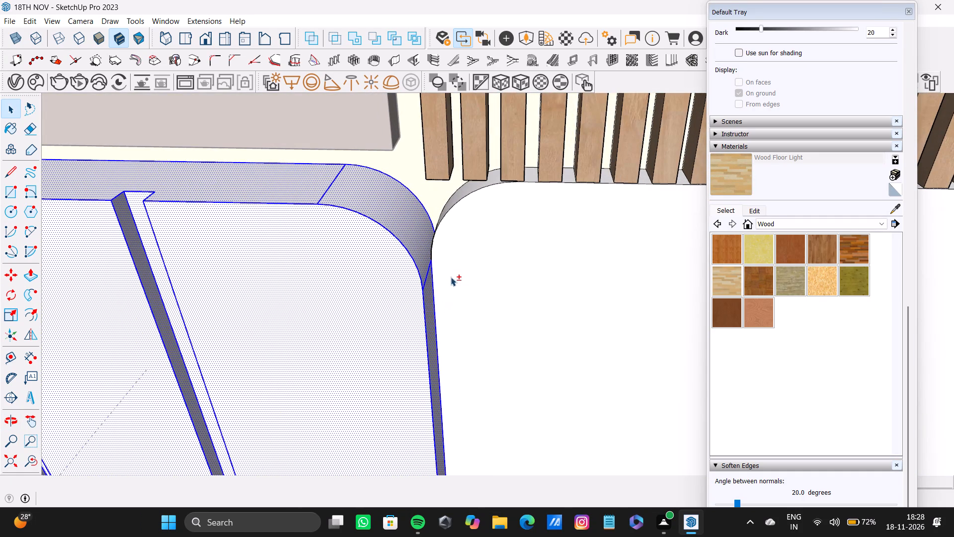
double_click(451, 201, "shift")
middle_click_drag(503, 224, 477, 307, "shift")
scroll(497, 274, "up", 2, "shift")
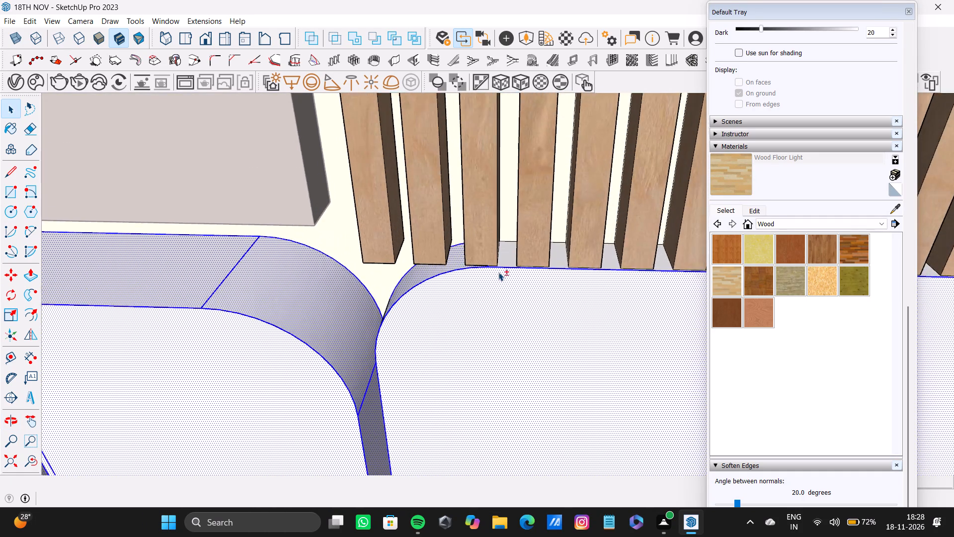
scroll(498, 272, "up", 5, "shift")
double_click(510, 247, "shift")
Add the narrow panel's outer side face and outer rounded corner to the selection, keeping the wall face out of it.
scroll(514, 285, "down", 13, "shift")
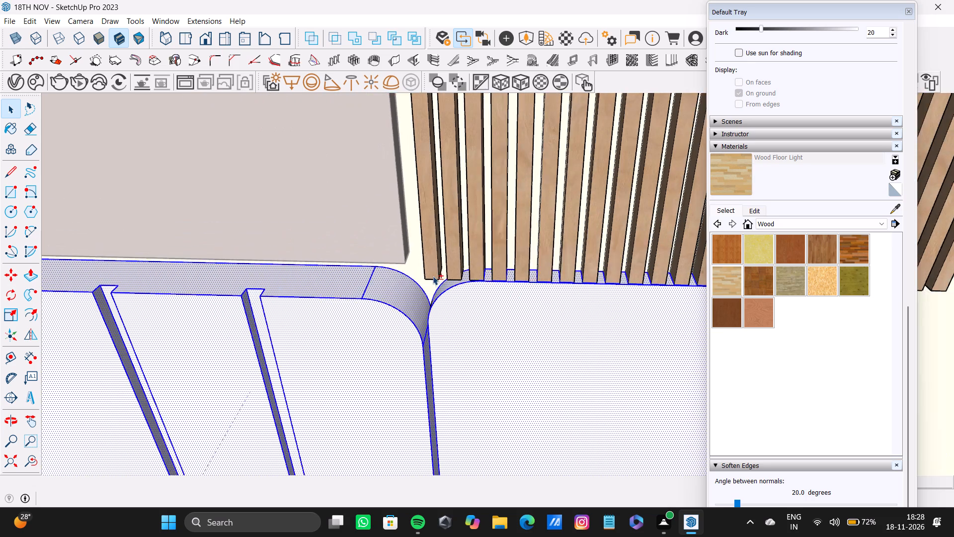
scroll(433, 276, "down", 9, "shift")
middle_click_drag(542, 294, 300, 185, "shift")
scroll(517, 262, "up", 2, "shift")
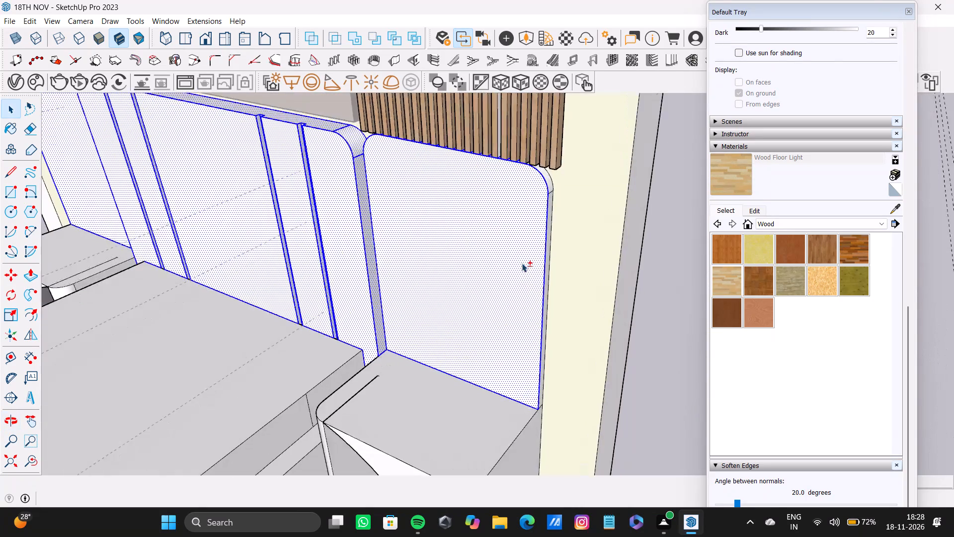
scroll(522, 263, "up", 8, "shift")
double_click(555, 282, "shift")
scroll(540, 279, "down", 9, "shift")
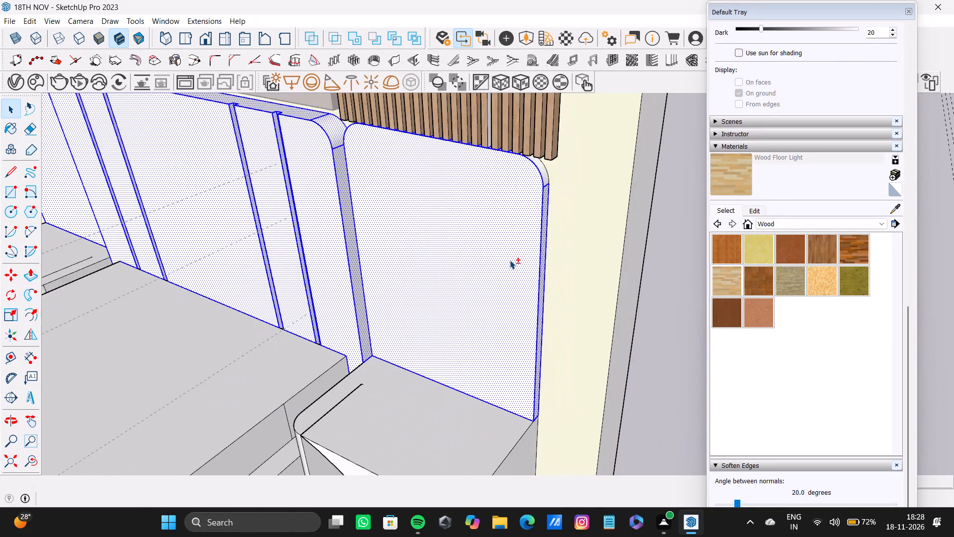
middle_click_drag(521, 285, 527, 369, "shift")
scroll(556, 300, "up", 13, "shift")
left_click(531, 243, "shift")
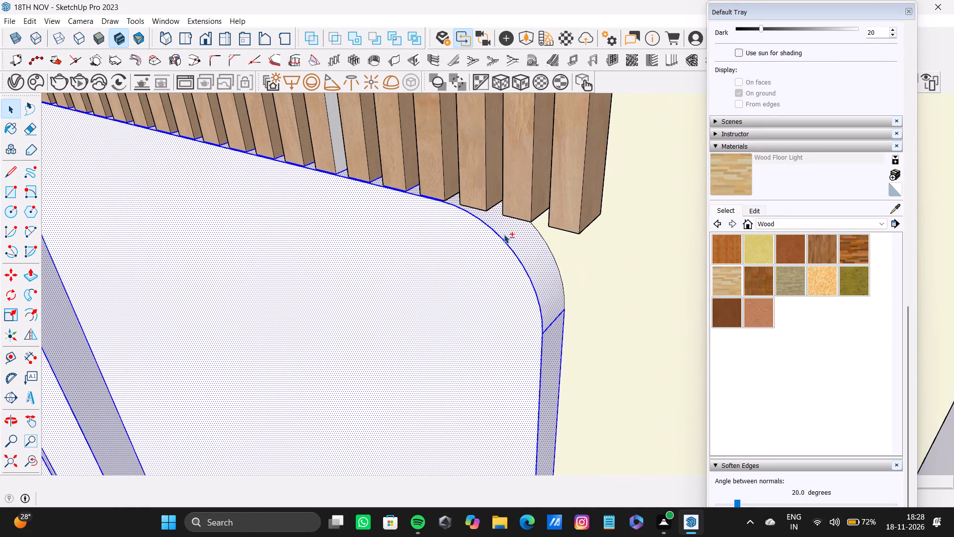
scroll(499, 234, "down", 8, "shift")
scroll(556, 253, "up", 8, "shift")
left_click(571, 252, "shift")
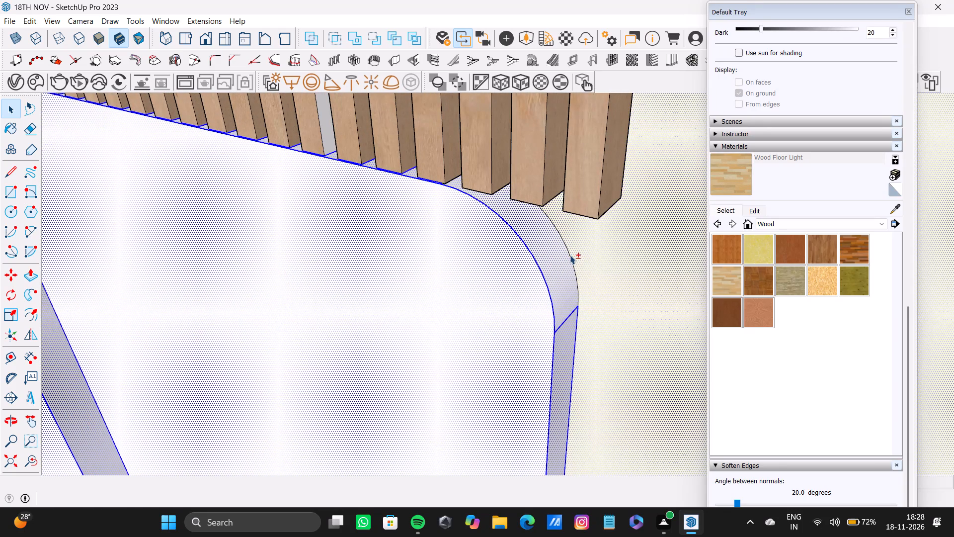
left_click(569, 253, "shift")
left_click(609, 252, "shift")
Import the downloaded Leather K01 Brown 12cm material from Chaos Cosmos into the scene.
scroll(519, 293, "down", 9, "shift")
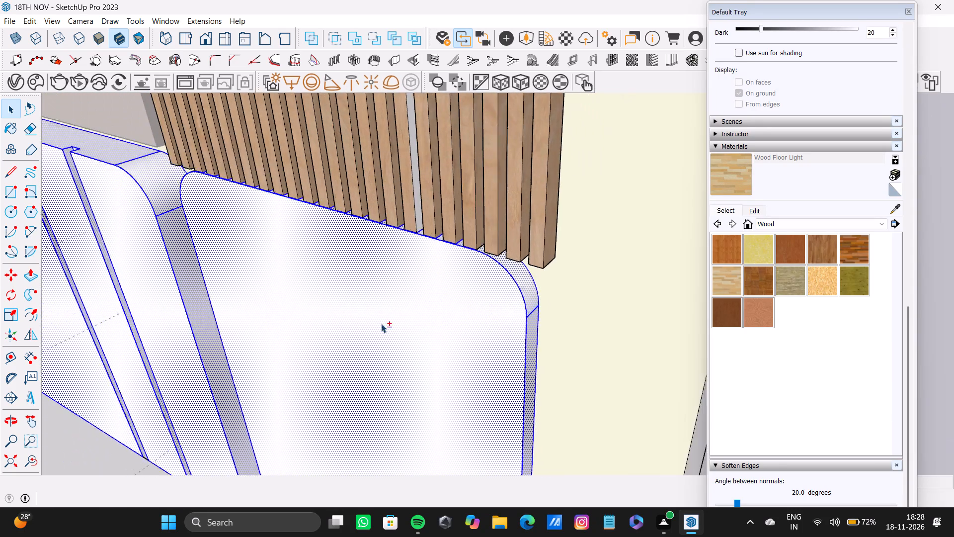
scroll(381, 324, "down", 8, "shift")
middle_click_drag(333, 329, 613, 276, "shift")
scroll(541, 287, "down", 7)
middle_click_drag(471, 294, 725, 273)
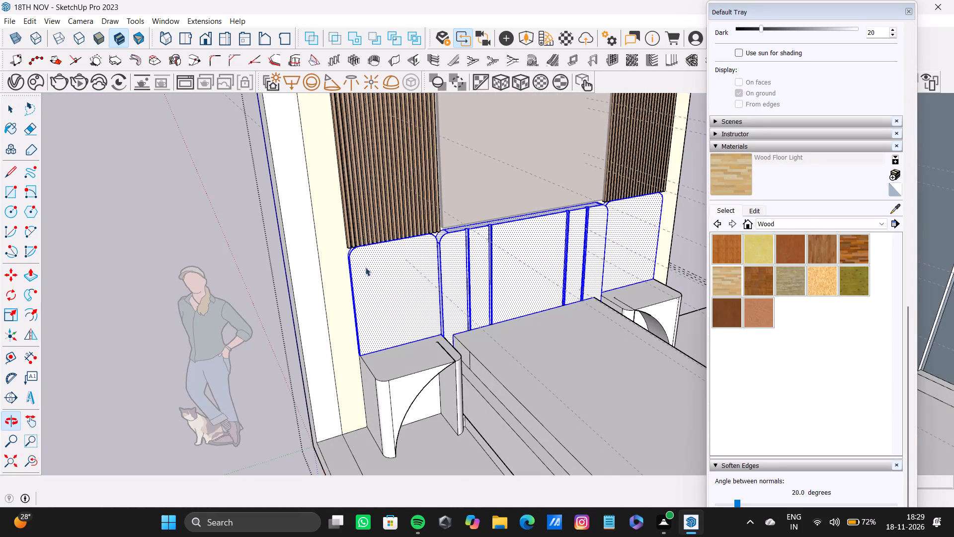
left_click(27, 77)
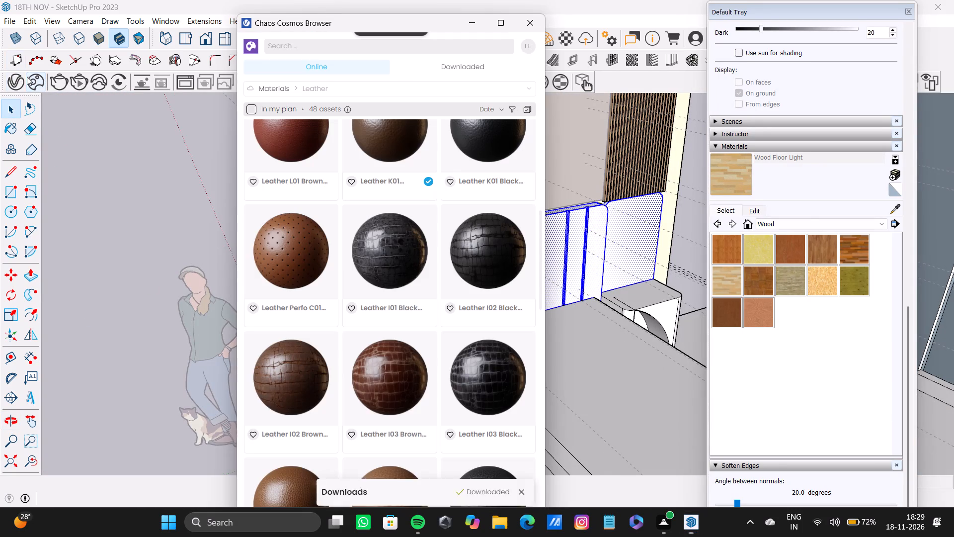
left_click(448, 77)
left_click(450, 71)
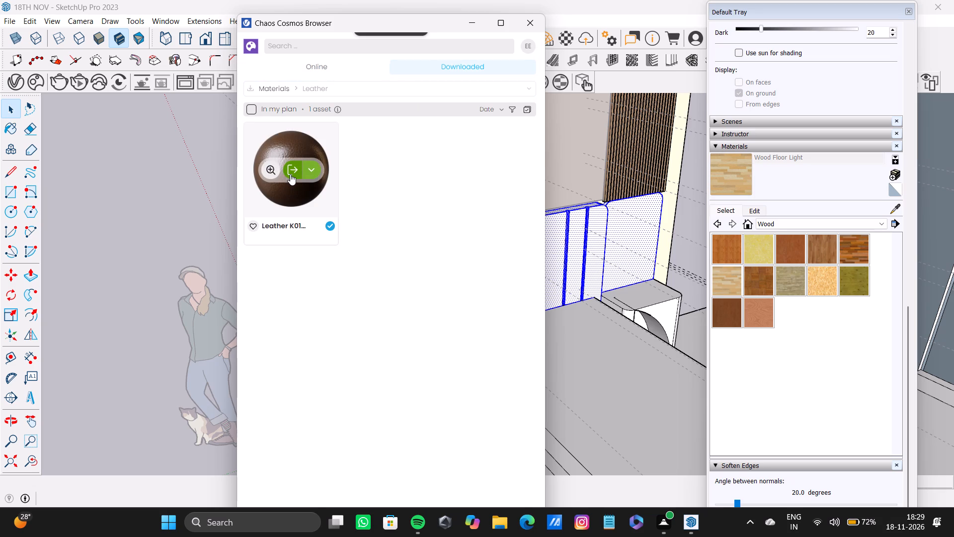
left_click(290, 174)
Apply Leather K01 Brown 12cm to the selected headboard faces, then close the V-Ray and Cosmos windows.
left_click(14, 75)
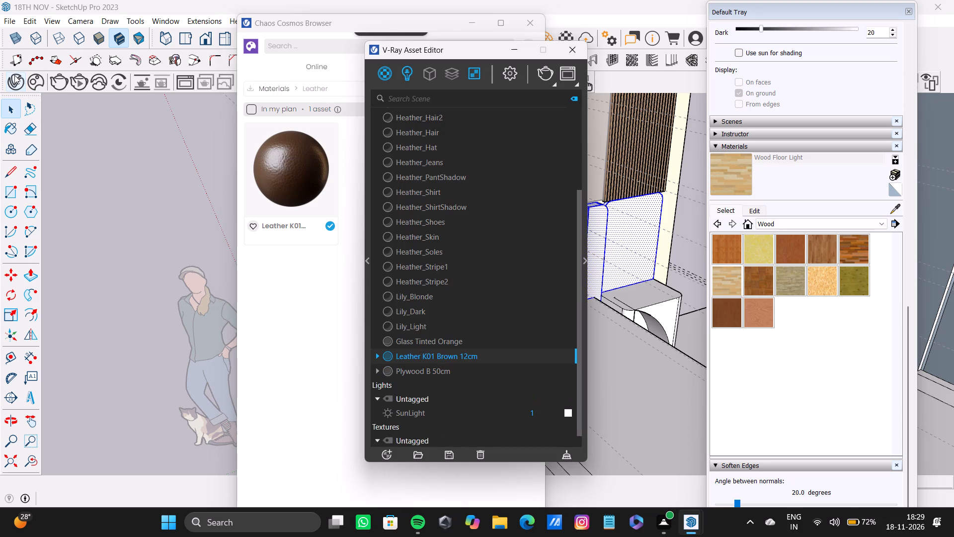
right_click(427, 358)
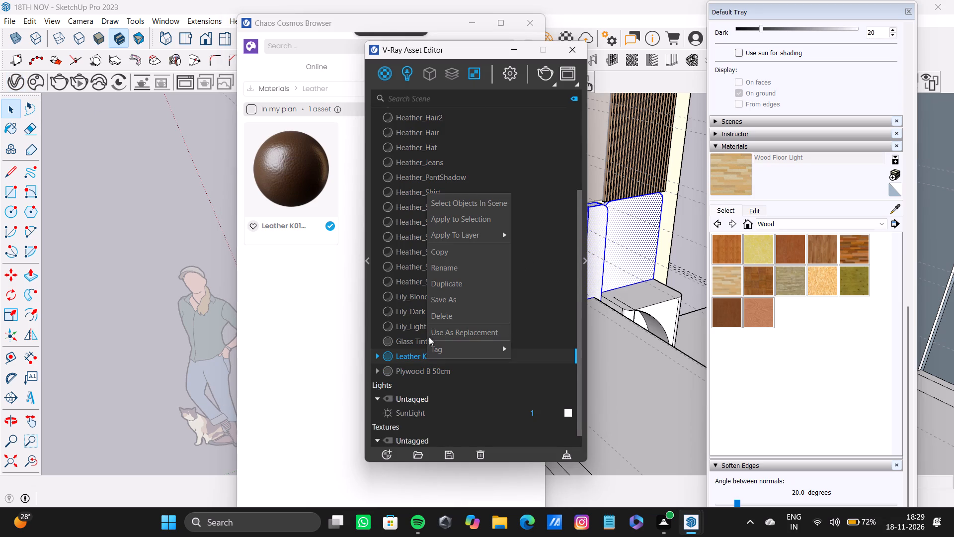
left_click(436, 225)
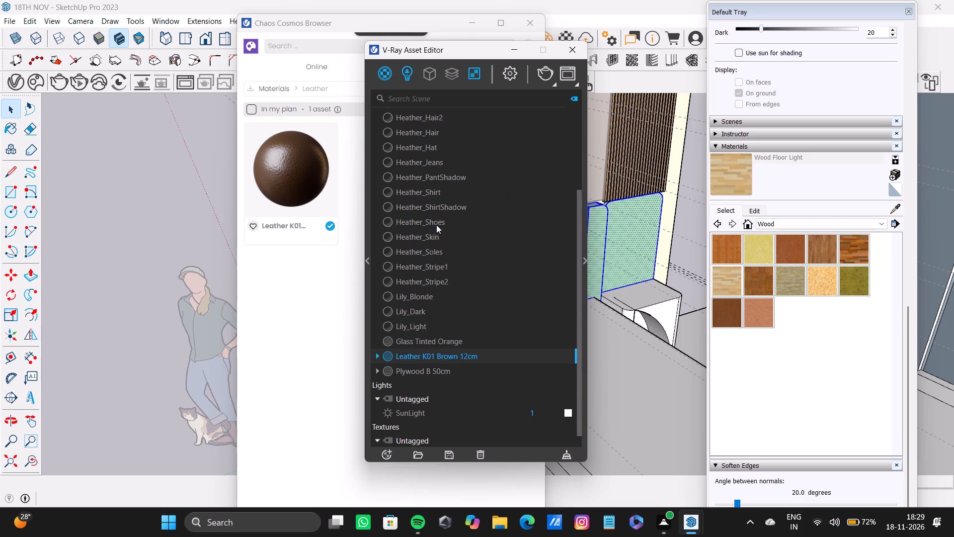
left_click(572, 45)
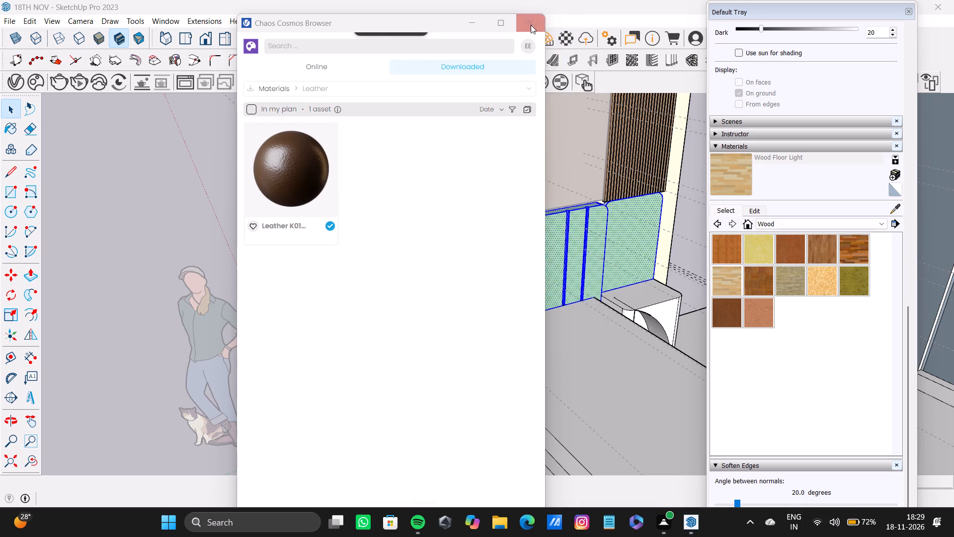
left_click(528, 24)
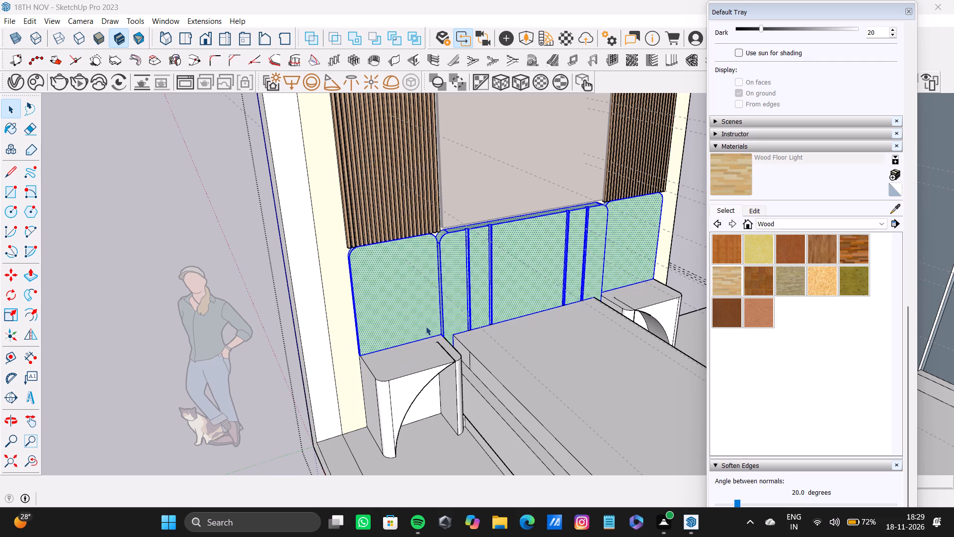
Clear the headboard selection, reopen the room group, and select the near bedside table's top, arched front, outer rounded corner and outer side faces.
left_click(191, 180)
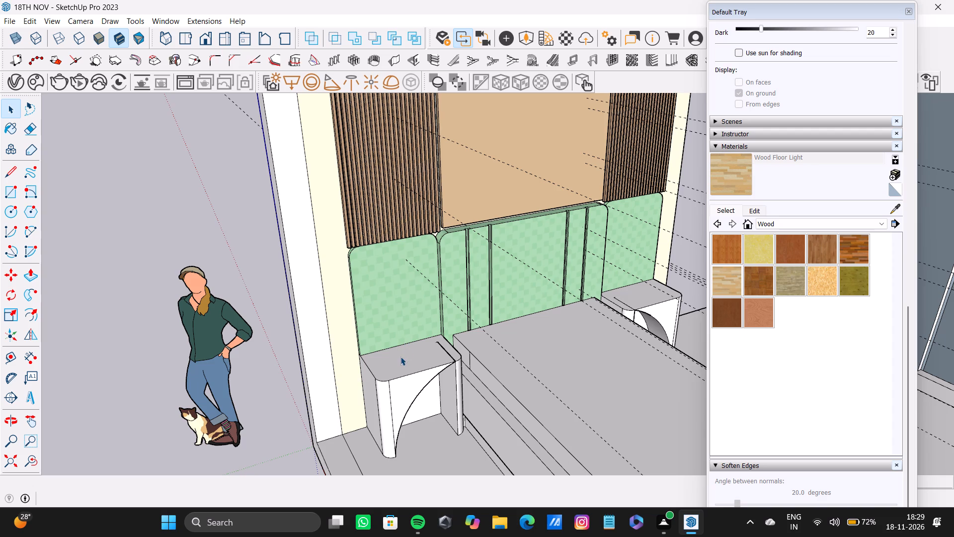
double_click(405, 366, "shift")
left_click(407, 369, "shift")
left_click(407, 369, "shift")
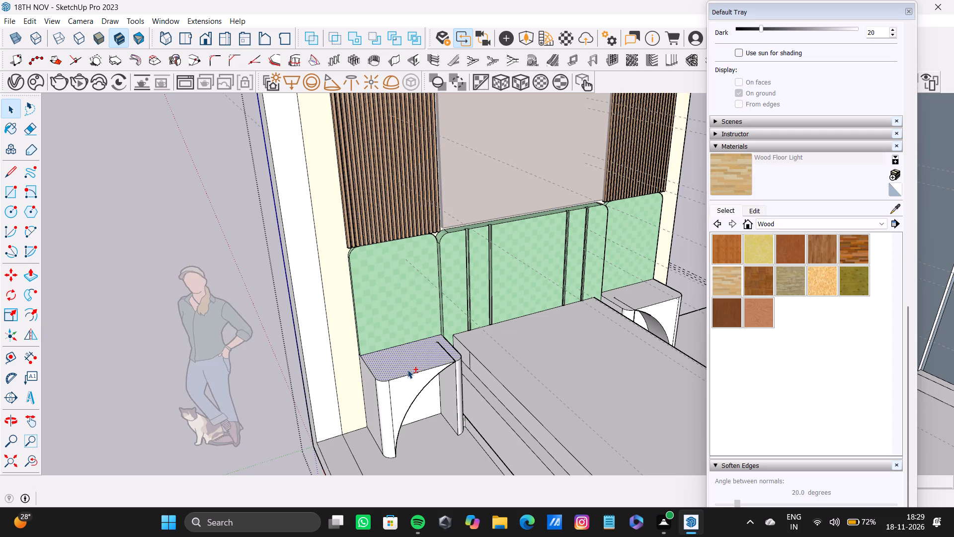
double_click(406, 387, "shift")
double_click(381, 397, "shift")
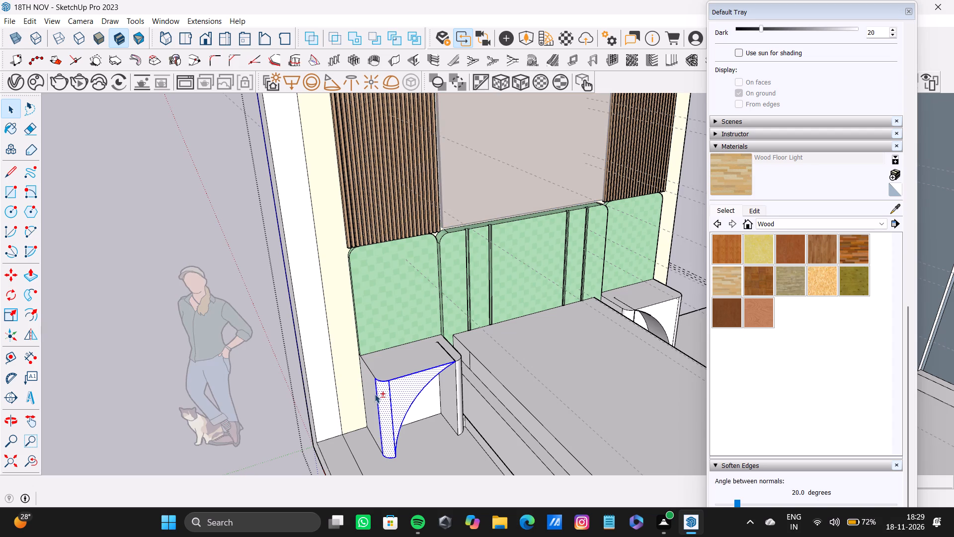
double_click(374, 394, "shift")
double_click(395, 368, "shift")
Add the near bedside table's rounded corner next to the bed and its side face towards the bed to the selection.
middle_click_drag(444, 364, 408, 363, "shift")
scroll(434, 361, "up", 4)
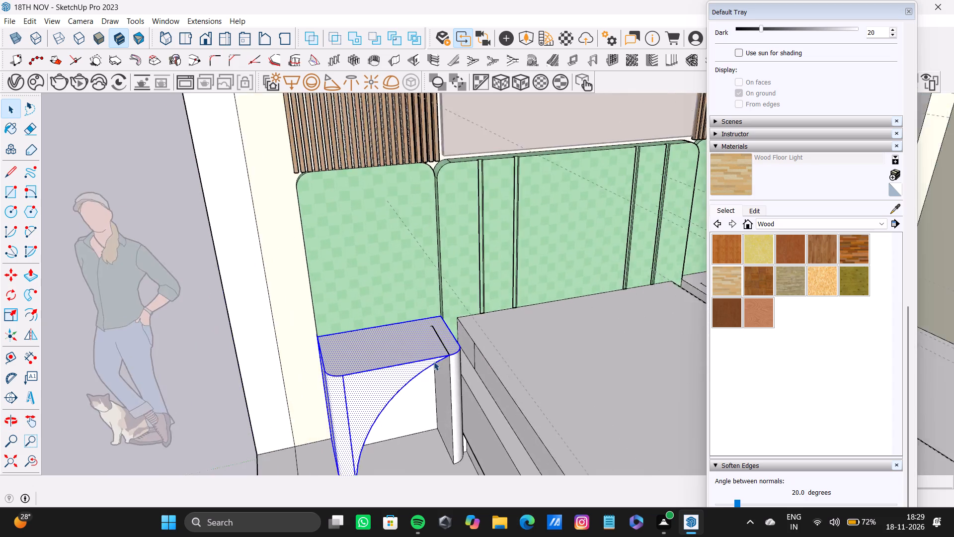
scroll(434, 361, "up", 7)
middle_click_drag(485, 358, 406, 336)
scroll(412, 340, "up", 6, "shift")
double_click(443, 342, "shift")
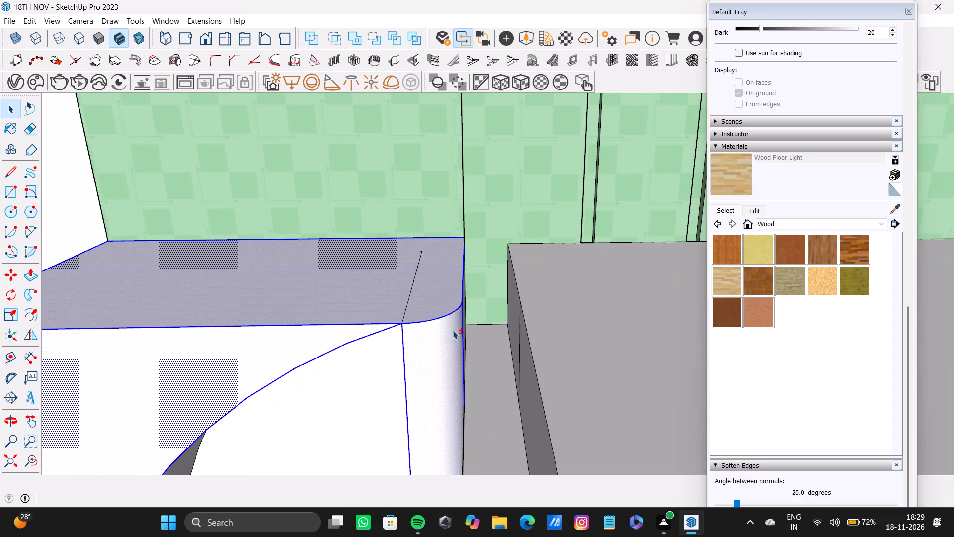
scroll(462, 313, "up", 1)
middle_click_drag(460, 313, 405, 296)
scroll(416, 296, "up", 3, "shift")
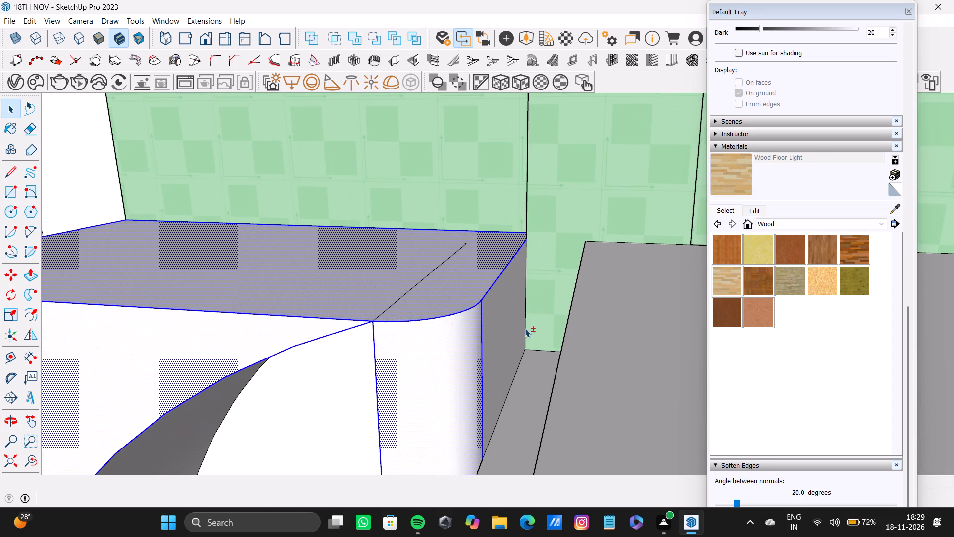
double_click(510, 327, "shift")
Add the far bedside table's top, arched front, outer rounded corner and outer side faces to the selection.
scroll(309, 380, "down", 11, "shift")
middle_click_drag(337, 399, 611, 292, "shift")
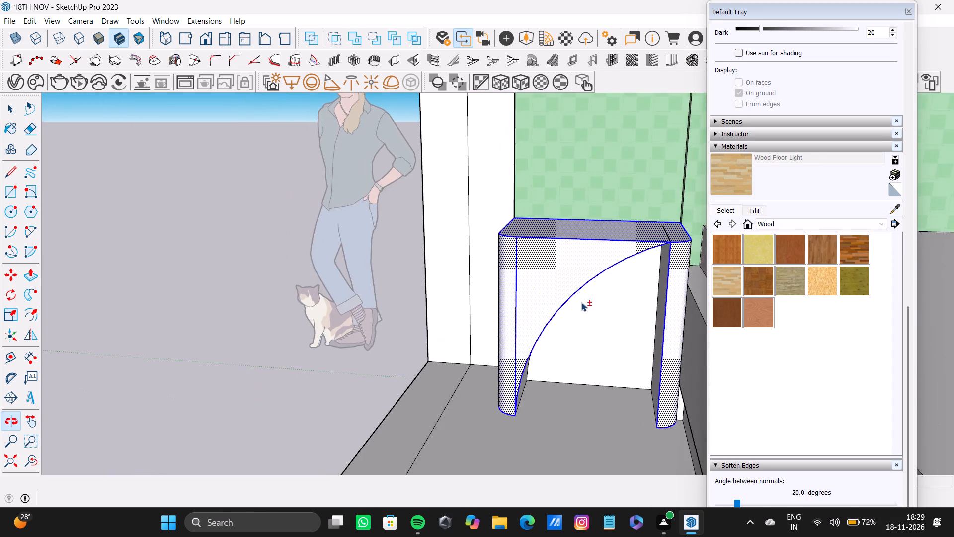
scroll(579, 302, "up", 5, "shift")
middle_click_drag(569, 305, 431, 280, "shift")
scroll(349, 338, "up", 3, "shift")
scroll(392, 318, "down", 7, "shift")
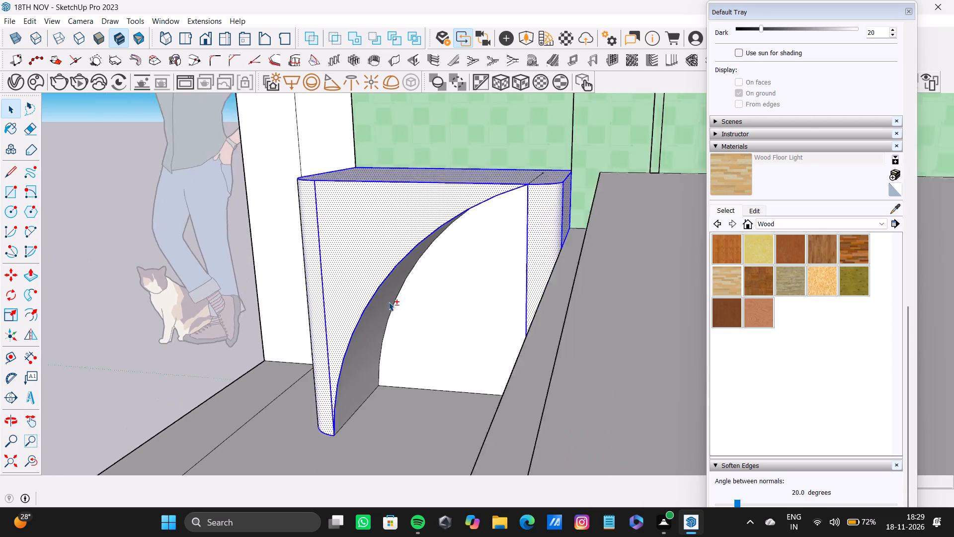
scroll(389, 302, "down", 3, "shift")
middle_click_drag(377, 308, 339, 358, "shift")
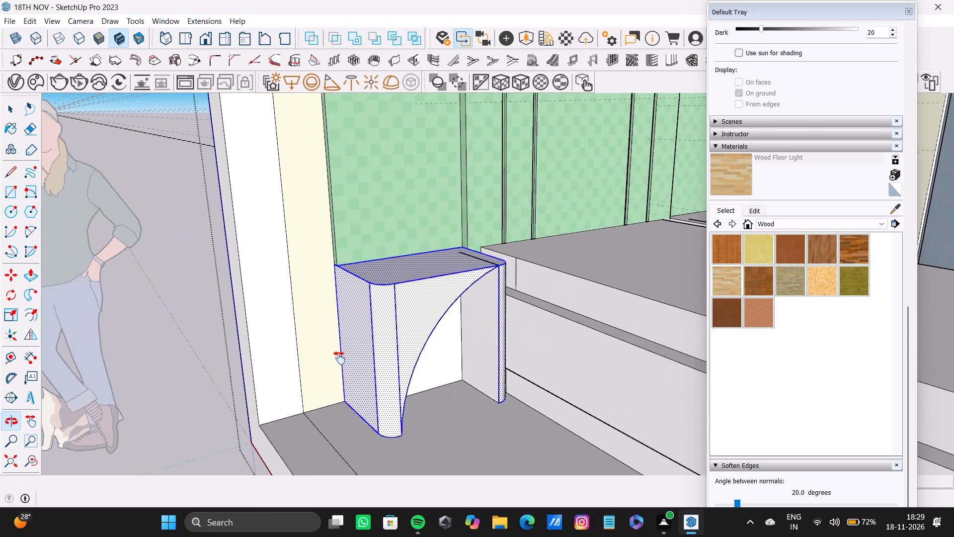
middle_click_drag(339, 358, 311, 351, "shift")
scroll(430, 330, "down", 8, "shift")
middle_click_drag(450, 305, 359, 436, "shift")
scroll(538, 358, "up", 3)
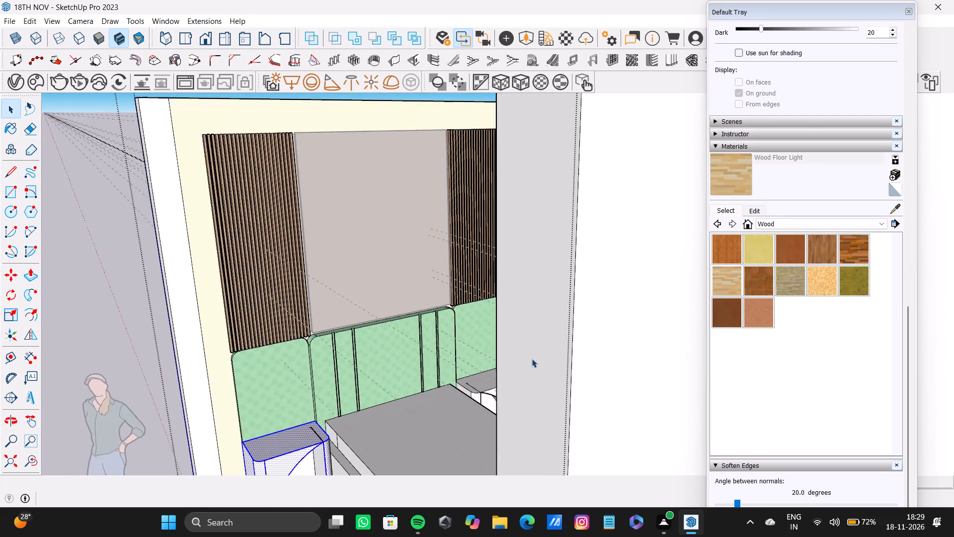
scroll(532, 358, "up", 12)
middle_click_drag(535, 394, 422, 367)
double_click(443, 396, "shift")
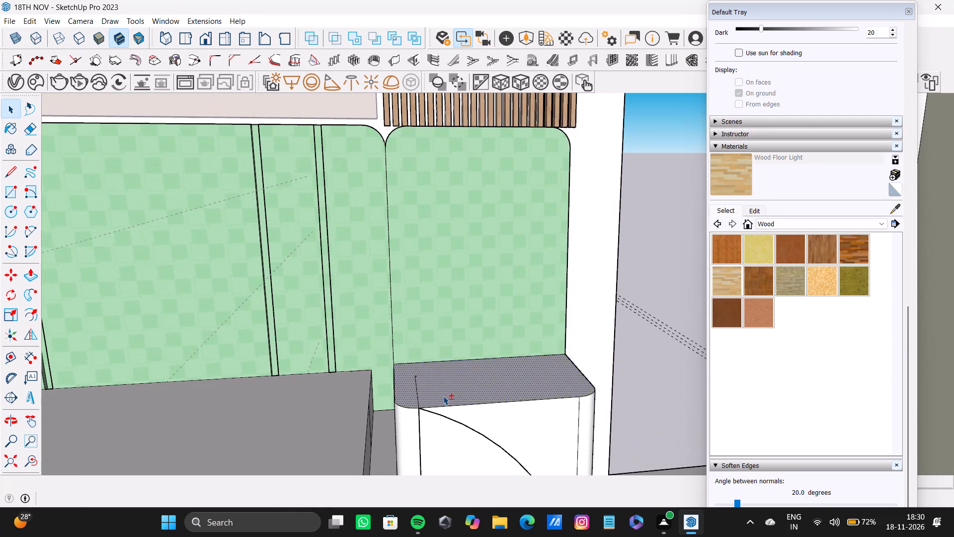
double_click(501, 419, "shift")
middle_click_drag(496, 418, 440, 347, "shift")
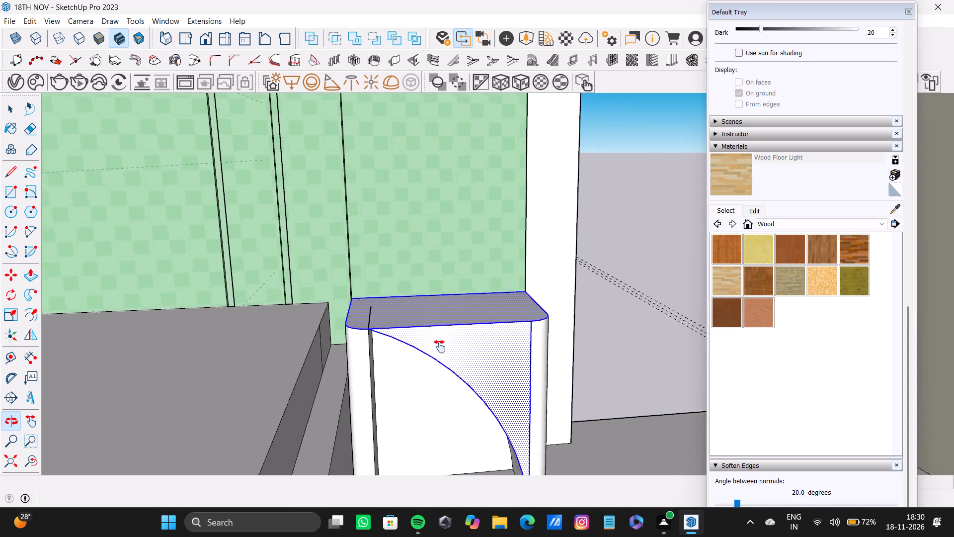
middle_click_drag(440, 347, 378, 369, "shift")
scroll(467, 344, "up", 3, "shift")
double_click(444, 393, "shift")
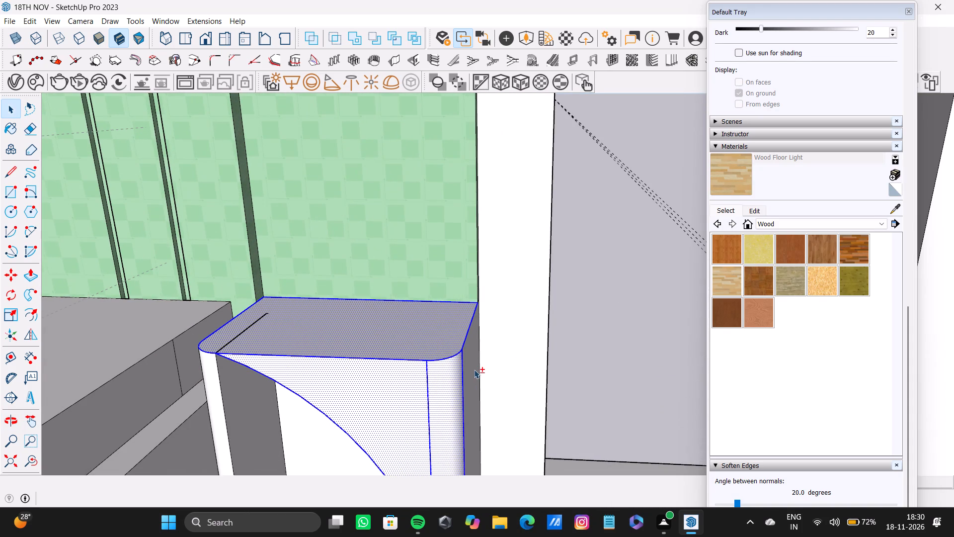
double_click(474, 369, "shift")
Add the far bedside table's side face towards the bed and the rounded corner beside it to the selection.
scroll(366, 363, "down", 5, "shift")
middle_click_drag(310, 377, 453, 376, "shift")
scroll(340, 400, "up", 4, "shift")
middle_click_drag(312, 398, 406, 321, "shift")
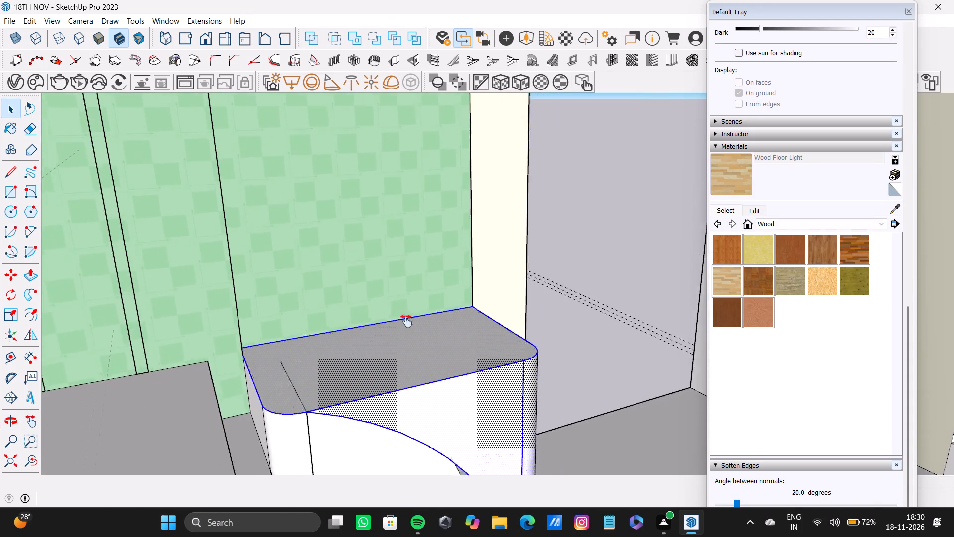
middle_click_drag(406, 321, 411, 321, "shift")
scroll(343, 349, "up", 3, "shift")
double_click(341, 346, "shift")
double_click(359, 360, "shift")
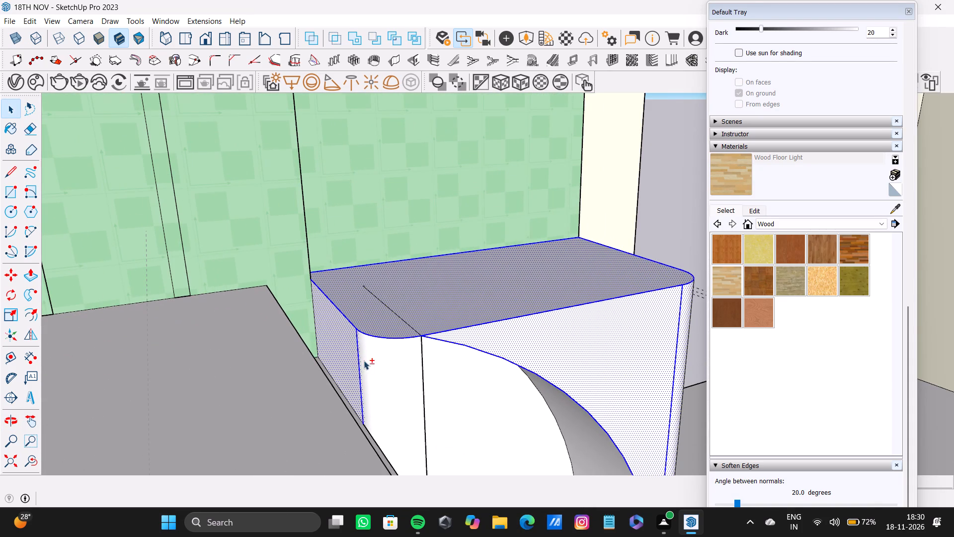
double_click(392, 367, "shift")
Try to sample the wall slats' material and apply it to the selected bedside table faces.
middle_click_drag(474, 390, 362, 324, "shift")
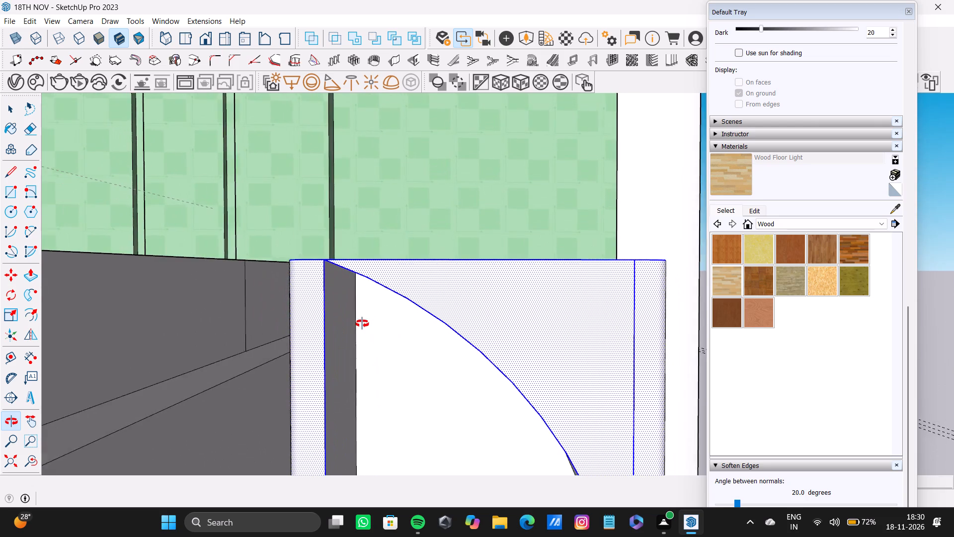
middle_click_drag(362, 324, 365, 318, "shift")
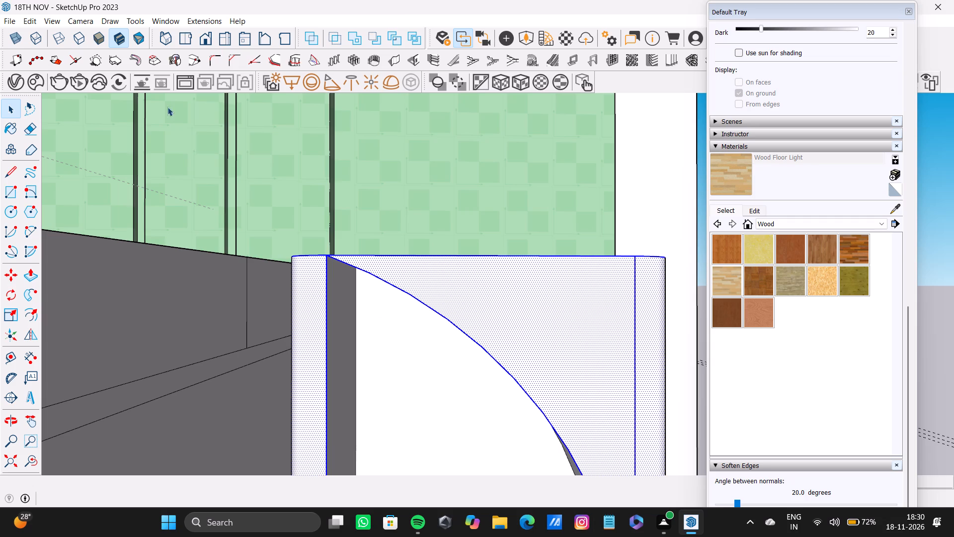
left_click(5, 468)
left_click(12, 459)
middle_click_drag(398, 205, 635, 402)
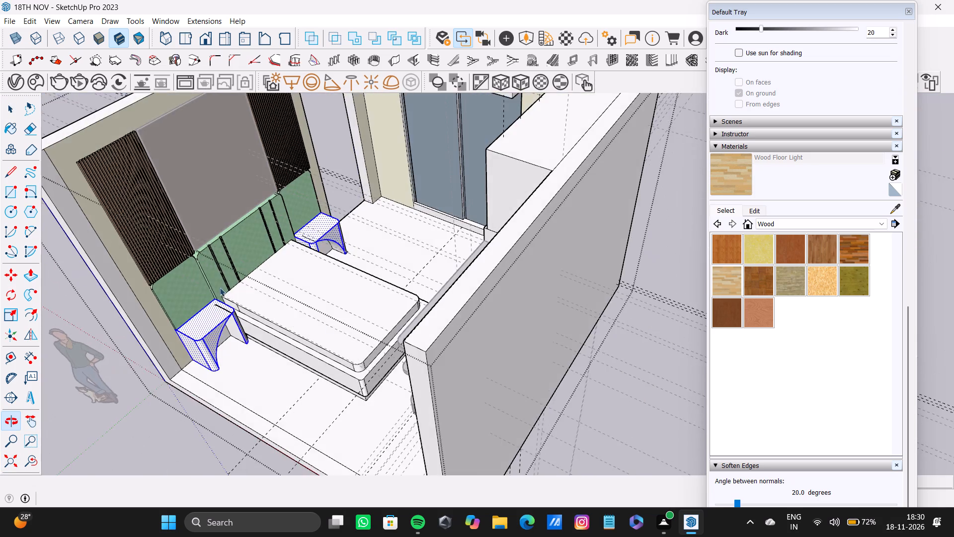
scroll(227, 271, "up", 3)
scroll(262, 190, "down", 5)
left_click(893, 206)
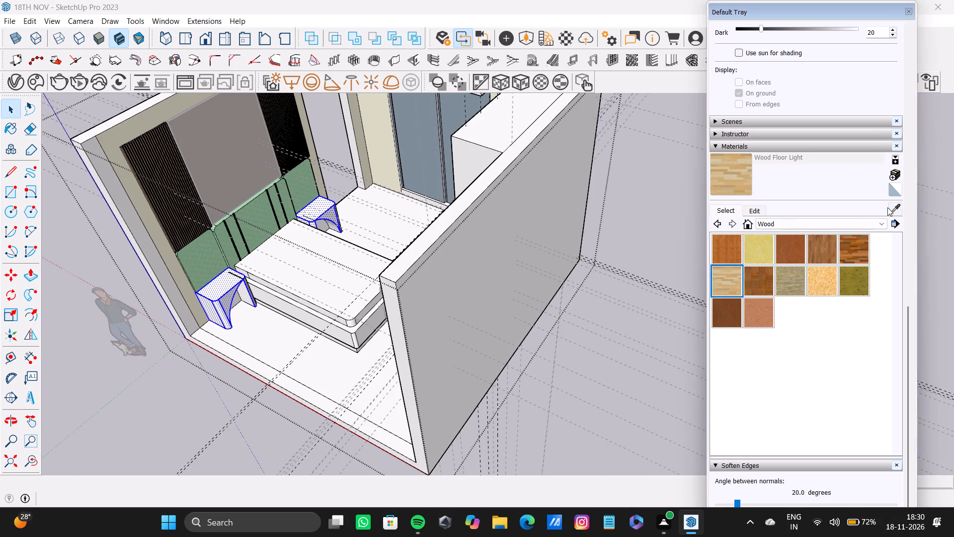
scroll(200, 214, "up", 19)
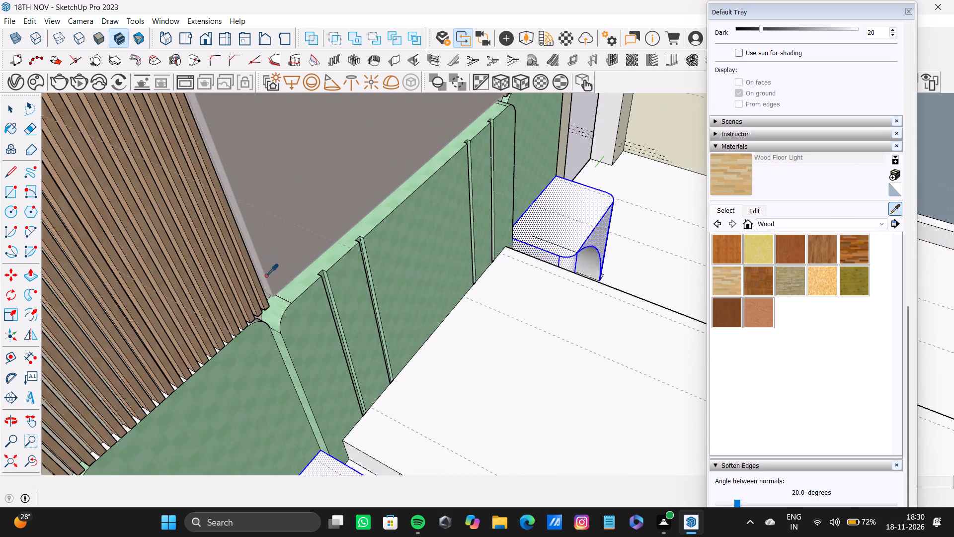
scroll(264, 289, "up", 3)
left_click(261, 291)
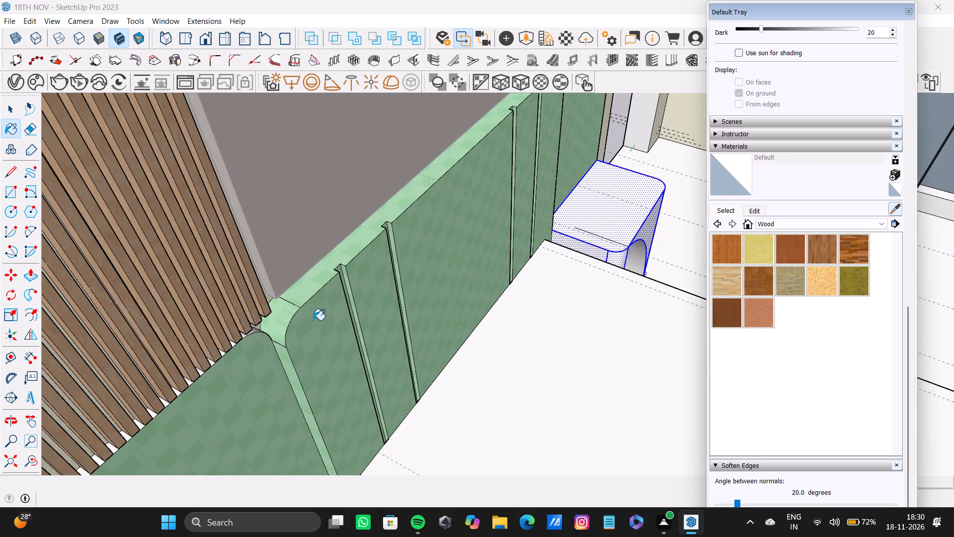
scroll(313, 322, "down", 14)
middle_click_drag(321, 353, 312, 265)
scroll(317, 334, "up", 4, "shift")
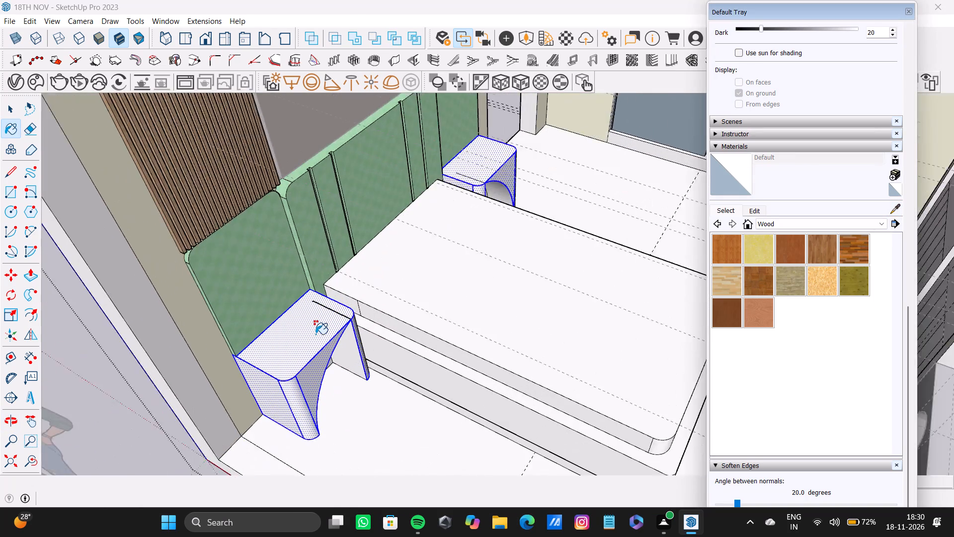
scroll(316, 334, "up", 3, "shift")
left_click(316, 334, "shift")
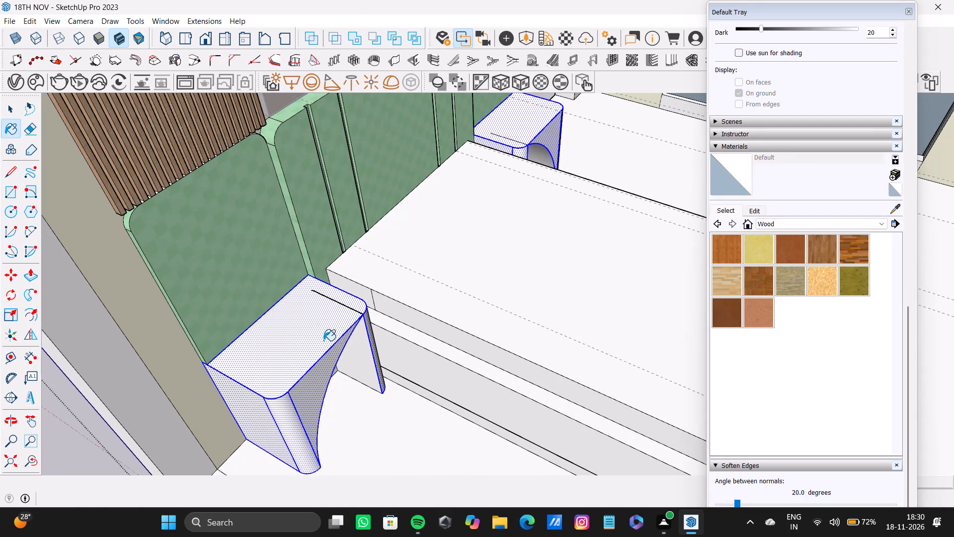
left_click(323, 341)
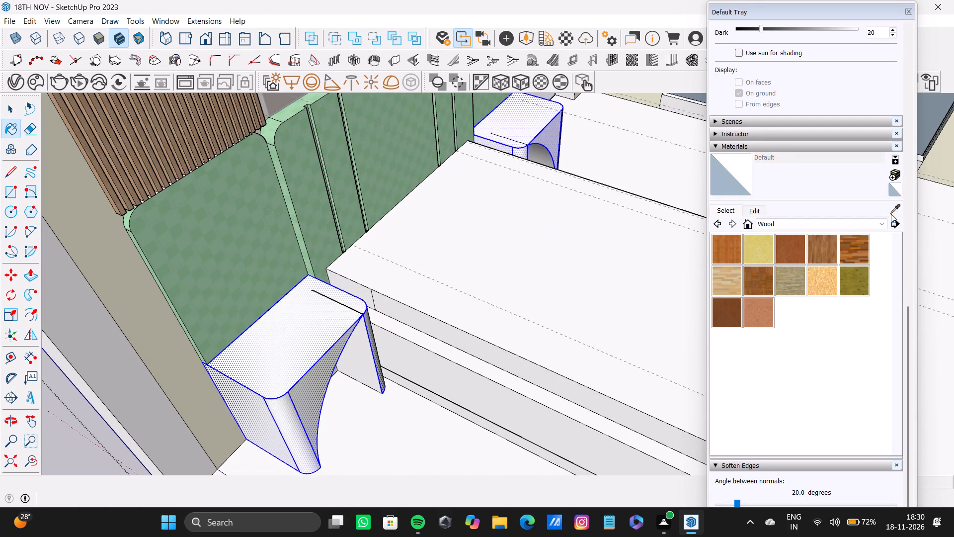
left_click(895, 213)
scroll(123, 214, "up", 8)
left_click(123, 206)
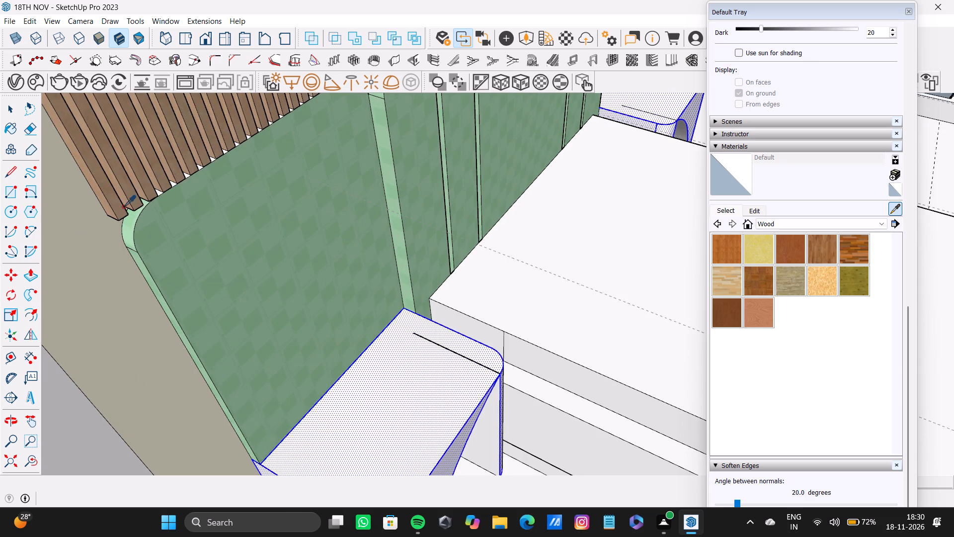
Sample Plywood B 50cm from the wall slats, apply it to the selected faces of both bedside tables, and clear the selection.
left_click(896, 209)
left_click(142, 176)
scroll(205, 217, "down", 2)
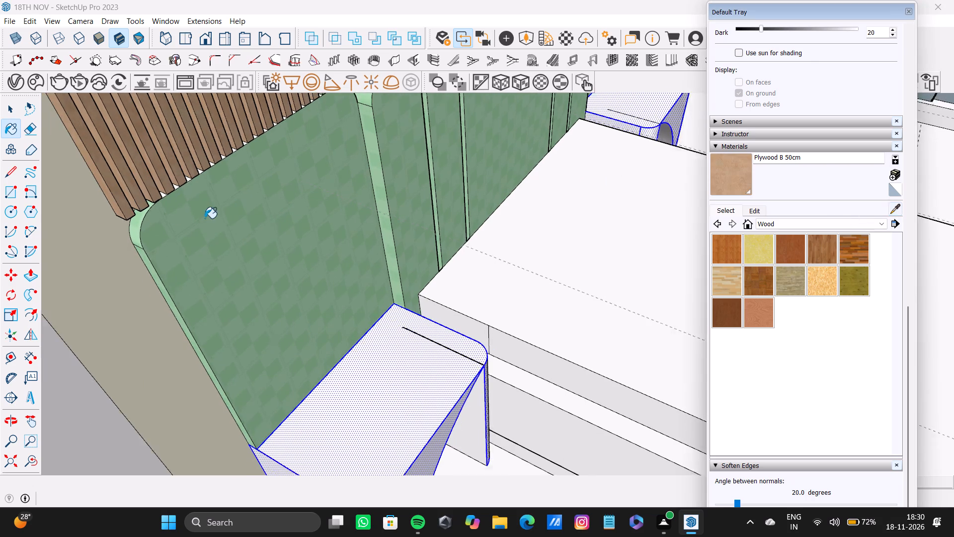
scroll(205, 218, "down", 2)
middle_click_drag(247, 254, 240, 140, "shift")
scroll(407, 359, "up", 3, "shift")
left_click(337, 242, "shift")
scroll(344, 239, "down", 15, "shift")
middle_click_drag(408, 295, 313, 345, "shift")
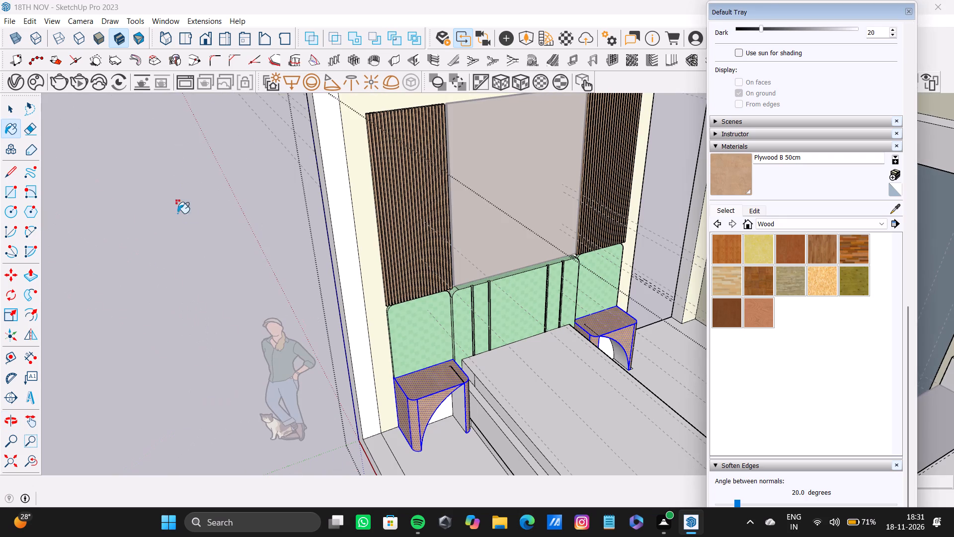
key("space")
key("space")
left_click(229, 174)
Sample the 0035_Tan colour from the large central wall panel above the headboard.
scroll(359, 319, "up", 5)
scroll(384, 317, "down", 5)
middle_click_drag(381, 317, 361, 301, "shift")
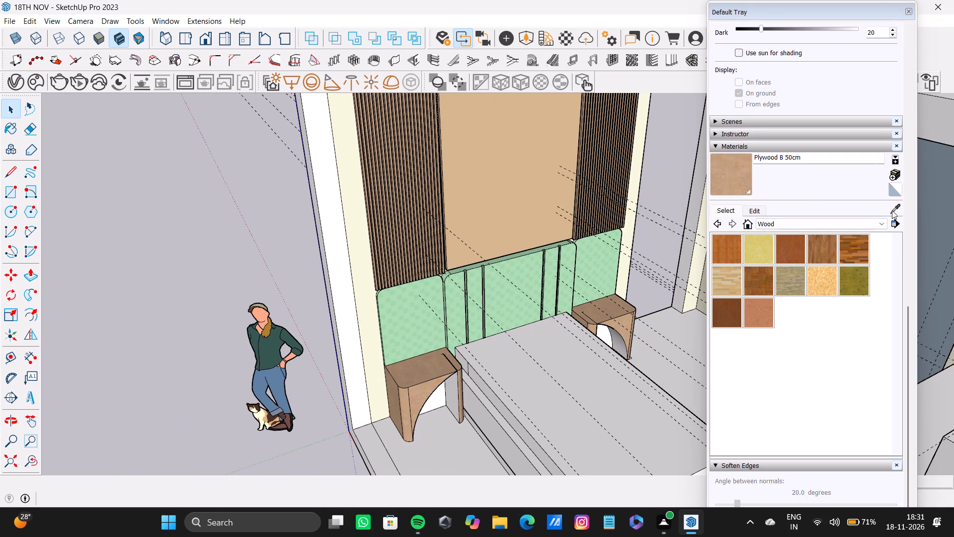
left_click(892, 210)
left_click(539, 179)
Paint the near bedside table's arched recess (inner back, inner side and curved underside) with 0035_Tan, and clear the selection.
scroll(461, 356, "up", 9)
middle_click_drag(453, 399, 432, 352)
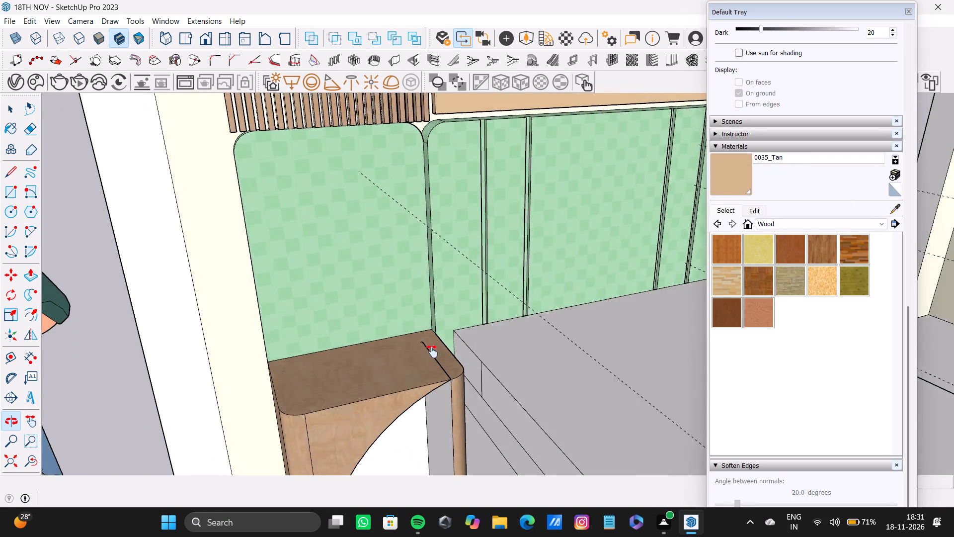
middle_click_drag(432, 352, 413, 207)
scroll(417, 240, "up", 6)
middle_click_drag(418, 252, 406, 193)
key("space")
left_click(420, 224)
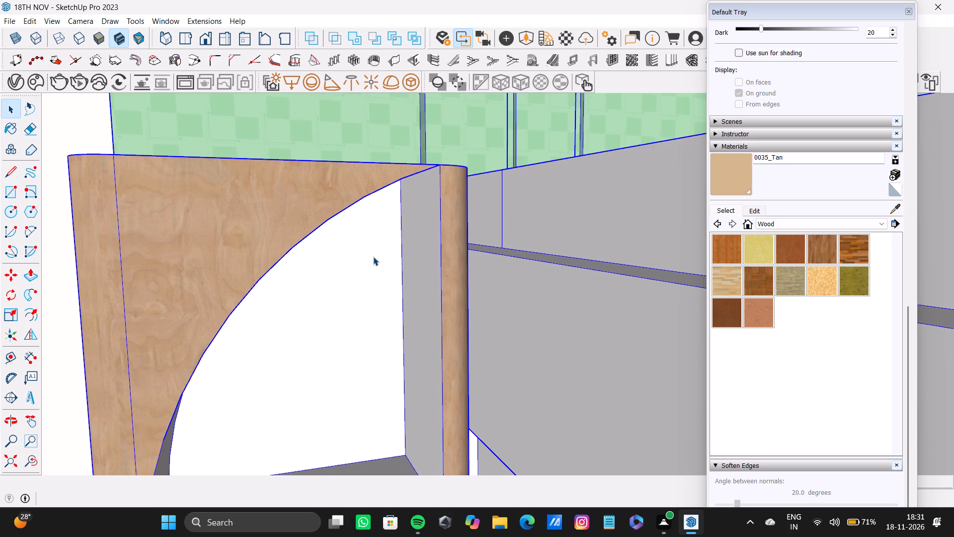
double_click(418, 249)
triple_click(418, 248)
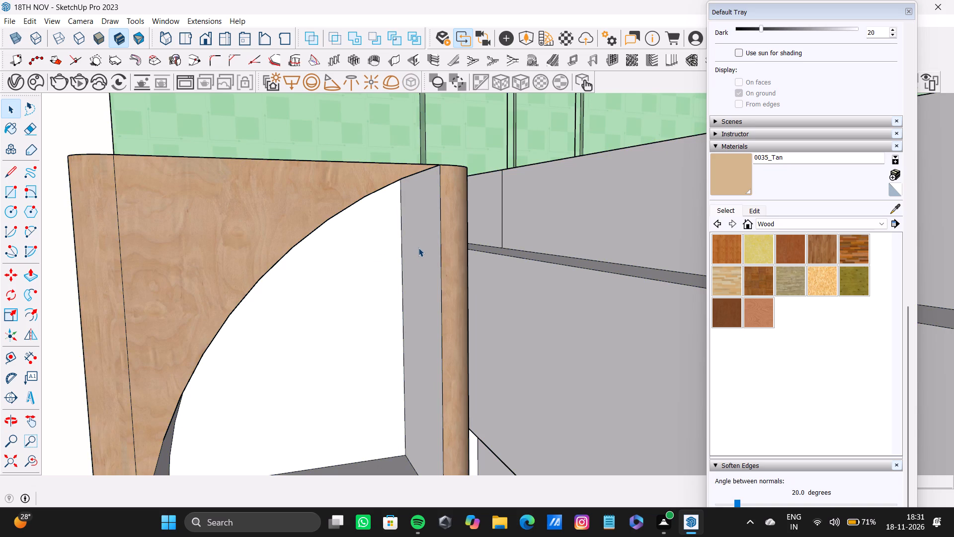
triple_click(418, 248)
left_click(418, 248)
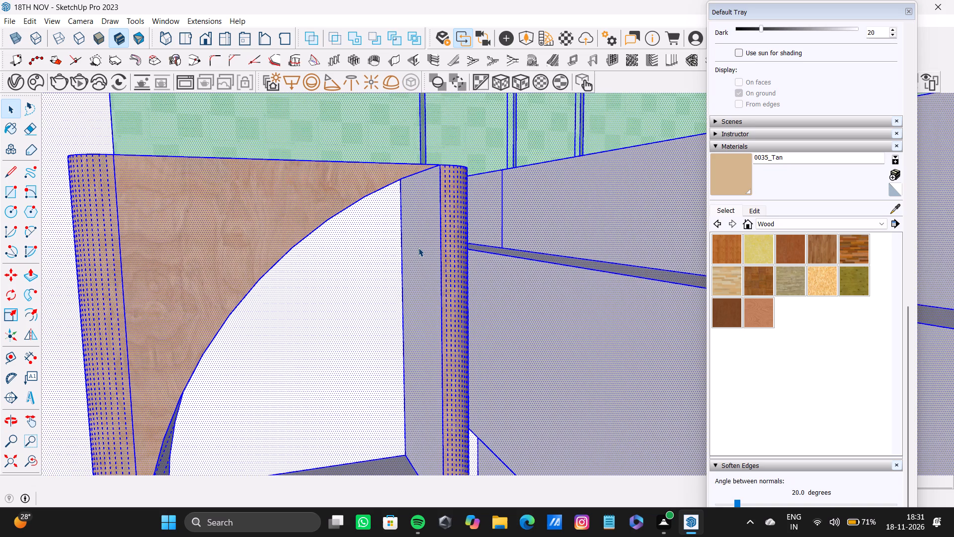
left_click(340, 341, "shift")
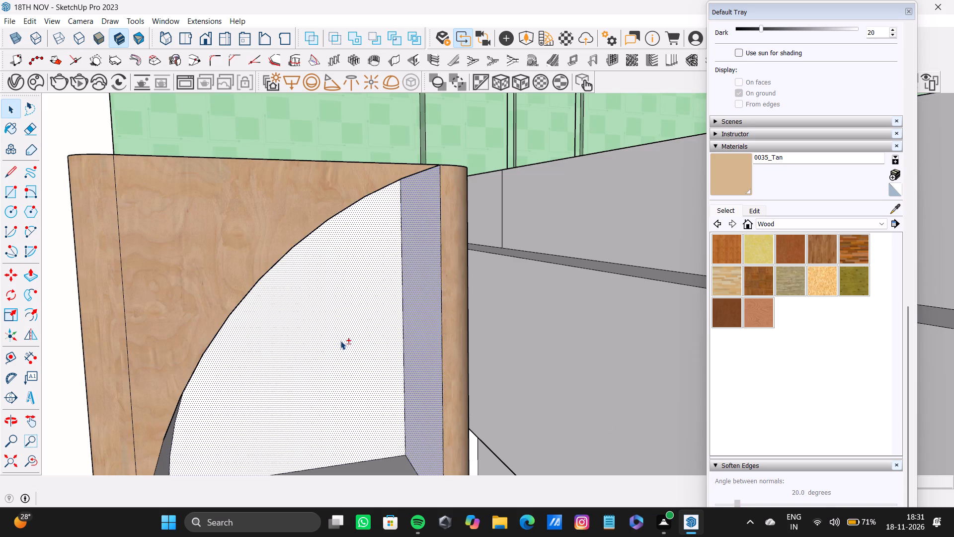
middle_click_drag(412, 337, 335, 293)
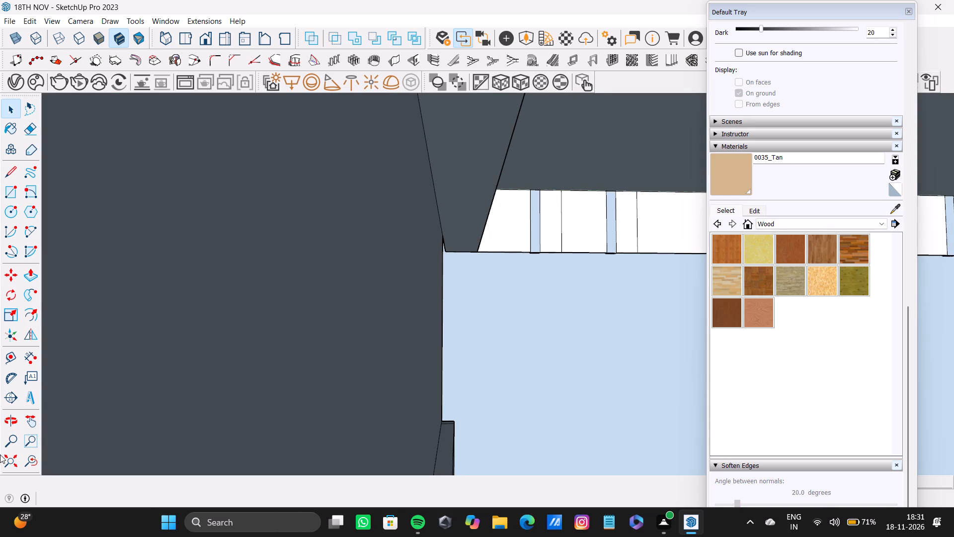
left_click(7, 461, "shift")
middle_click_drag(284, 293, 632, 293, "shift")
scroll(557, 345, "up", 5)
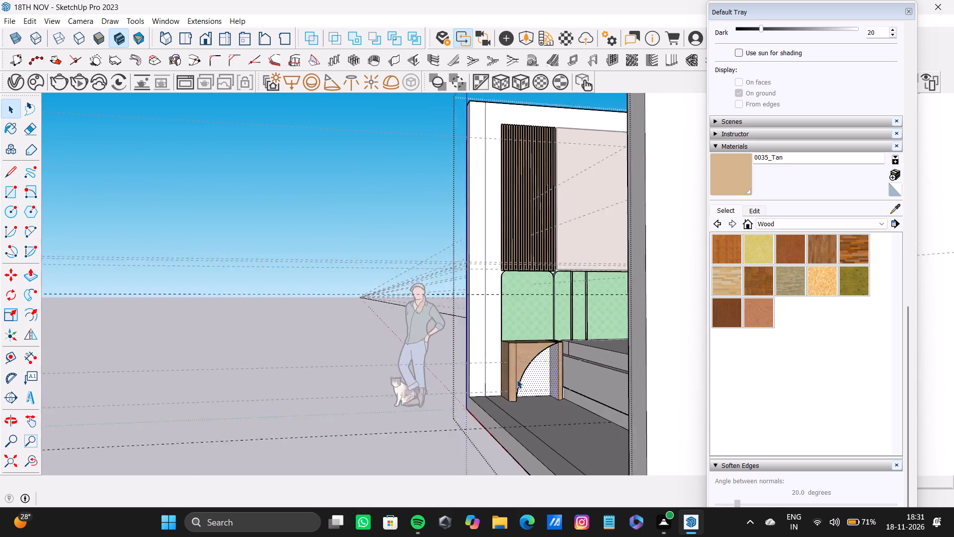
scroll(517, 379, "up", 15)
middle_click_drag(543, 379, 450, 349)
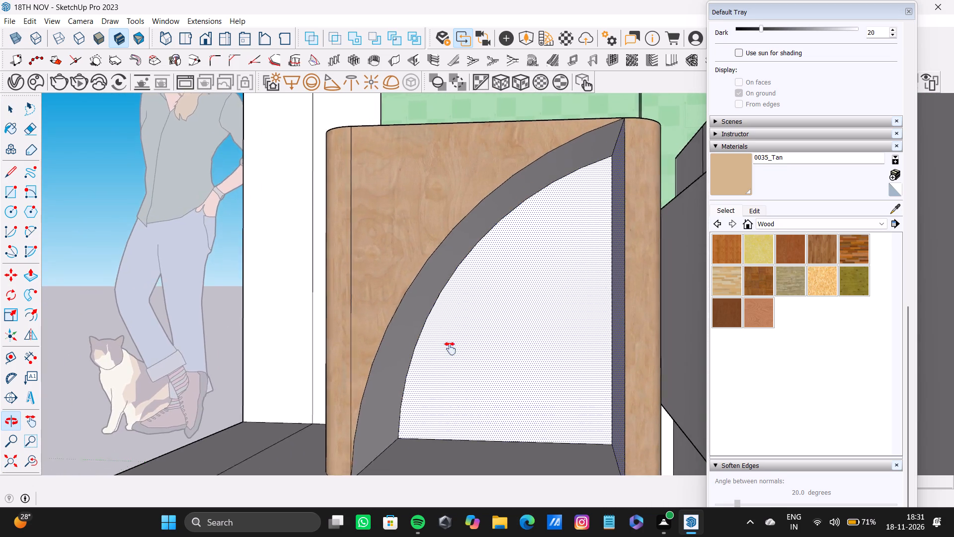
middle_click_drag(450, 349, 436, 295)
middle_click_drag(276, 319, 552, 291)
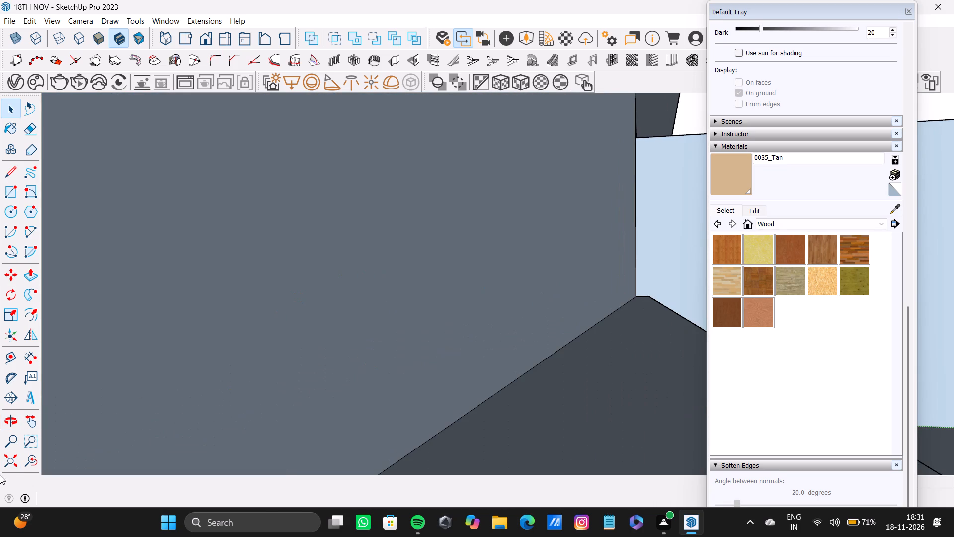
left_click(14, 457)
middle_click_drag(105, 316, 367, 328)
scroll(179, 450, "up", 3)
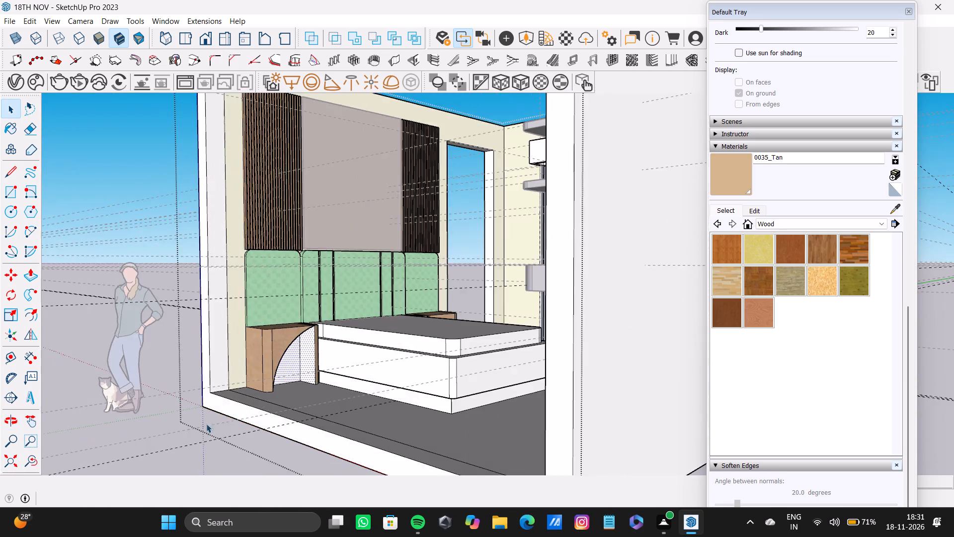
scroll(206, 424, "up", 15)
middle_click_drag(312, 321, 372, 275, "shift")
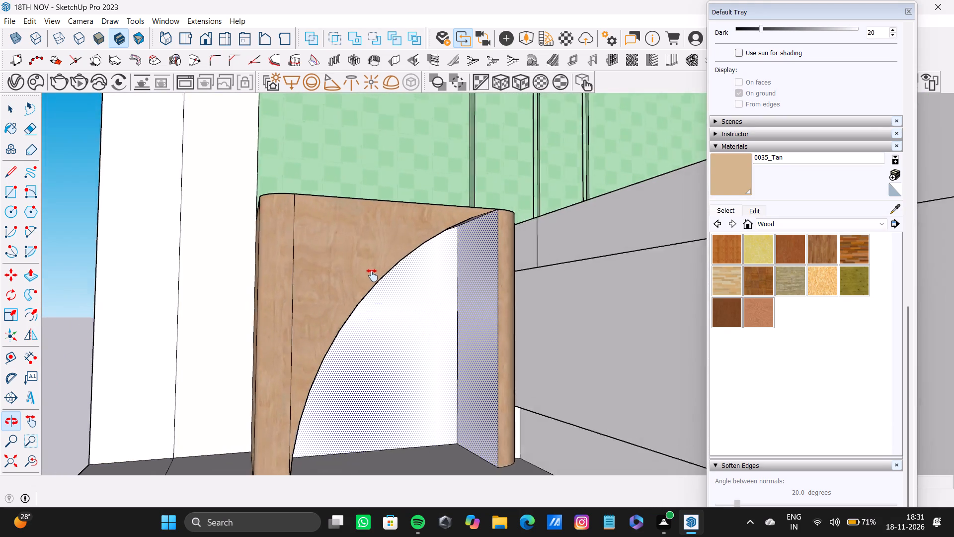
middle_click_drag(372, 275, 327, 267, "shift")
scroll(422, 344, "up", 5, "shift")
left_click(403, 358, "shift")
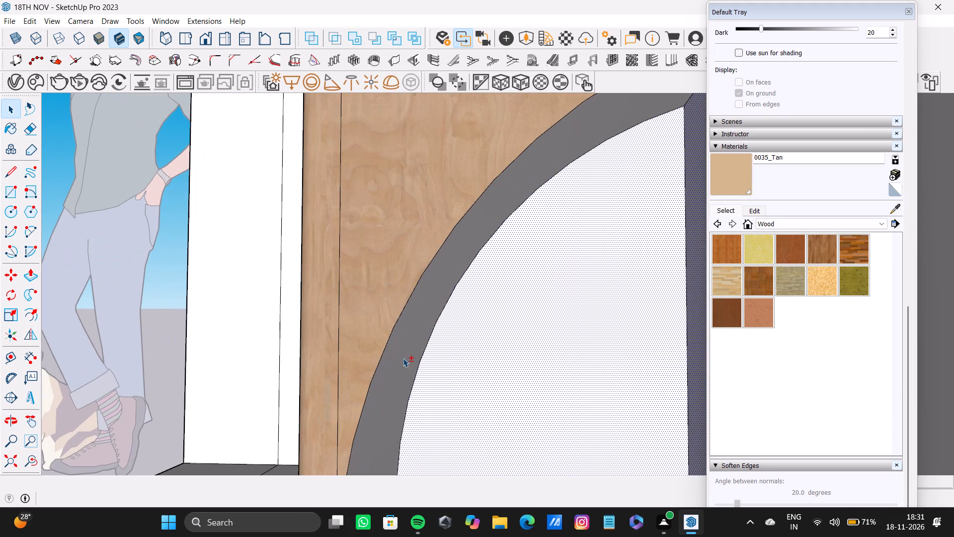
left_click(757, 165, "shift")
left_click(739, 173, "shift")
left_click(572, 160, "shift")
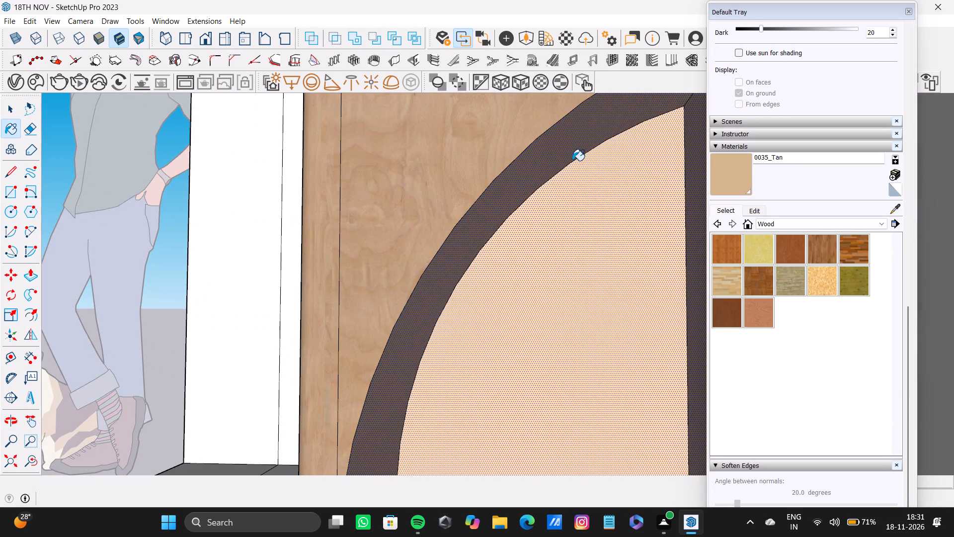
middle_click_drag(432, 279, 610, 338)
scroll(577, 340, "down", 8)
middle_click_drag(514, 319, 389, 394, "shift")
key("space")
left_click(78, 232)
Select the far bedside table's inner back, inner side and curved underside faces and paint them with 0035_Tan.
middle_click_drag(497, 218, 420, 307)
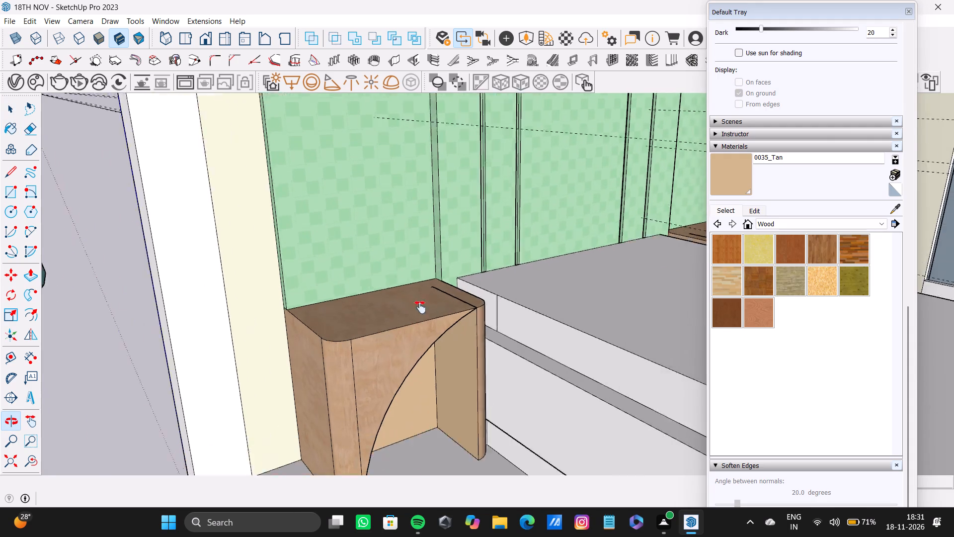
middle_click_drag(420, 307, 356, 334)
scroll(725, 240, "up", 19, "shift")
middle_click_drag(649, 323, 566, 327)
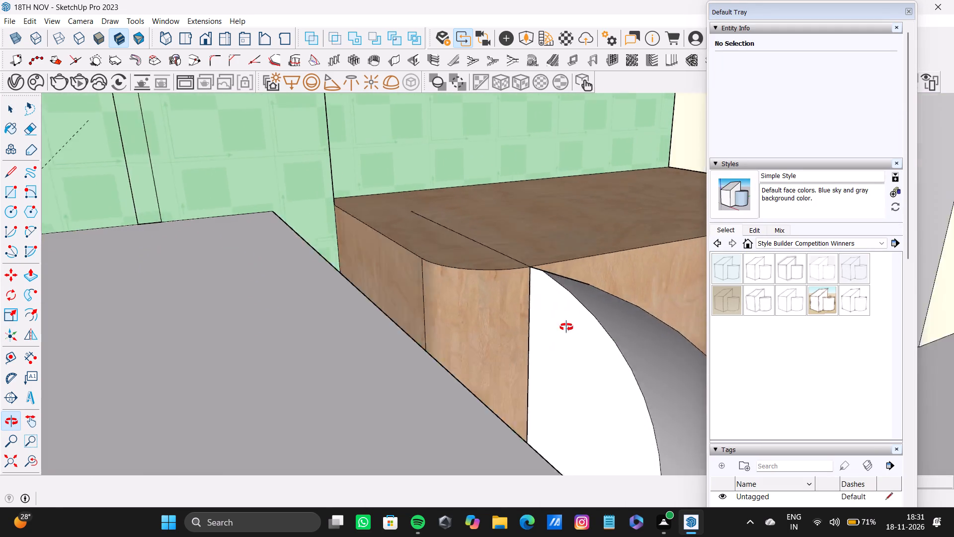
middle_click_drag(566, 327, 434, 211)
scroll(442, 233, "up", 1)
middle_click_drag(442, 233, 380, 217)
left_click(344, 229, "shift")
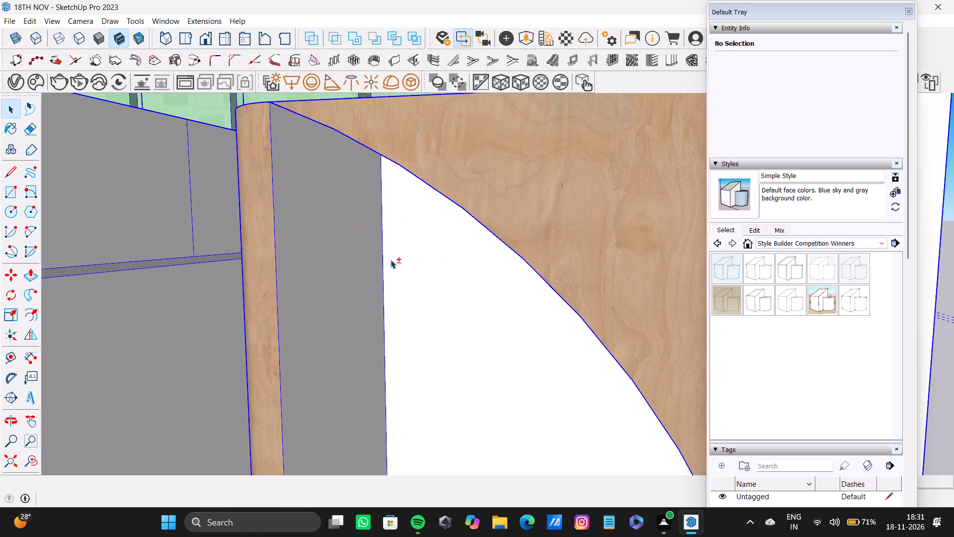
double_click(360, 260)
left_click(363, 267)
left_click(421, 283, "shift")
middle_click_drag(425, 305, 147, 262)
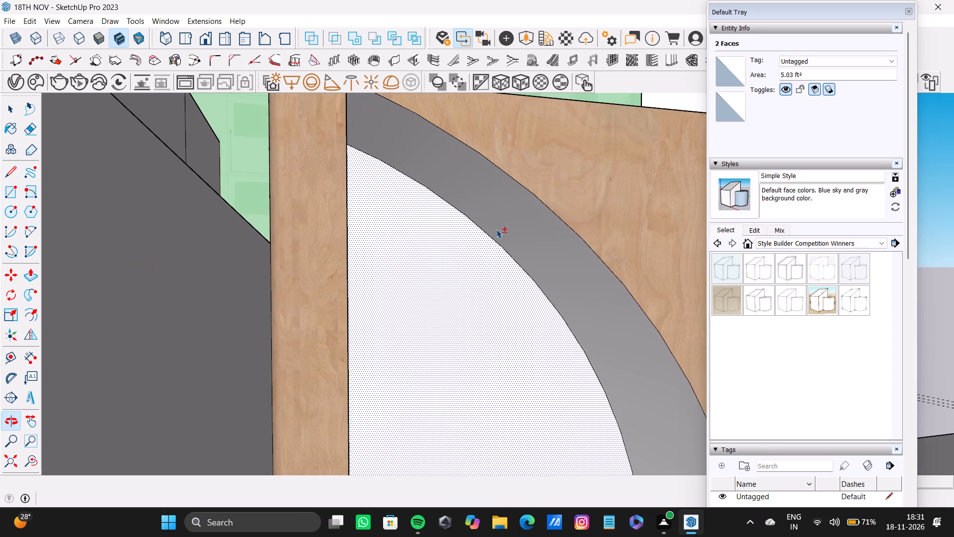
left_click(513, 227, "shift")
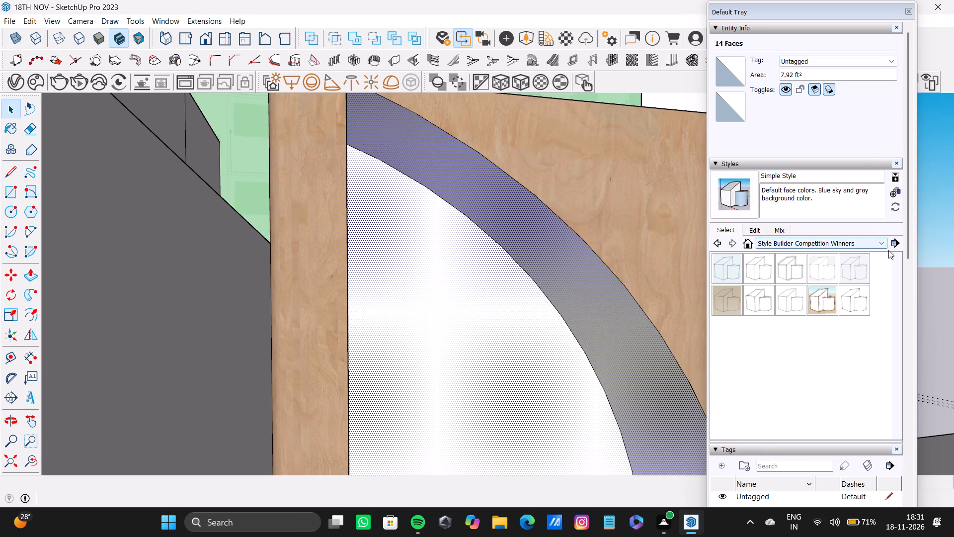
left_click_drag(909, 235, 912, 454, "shift")
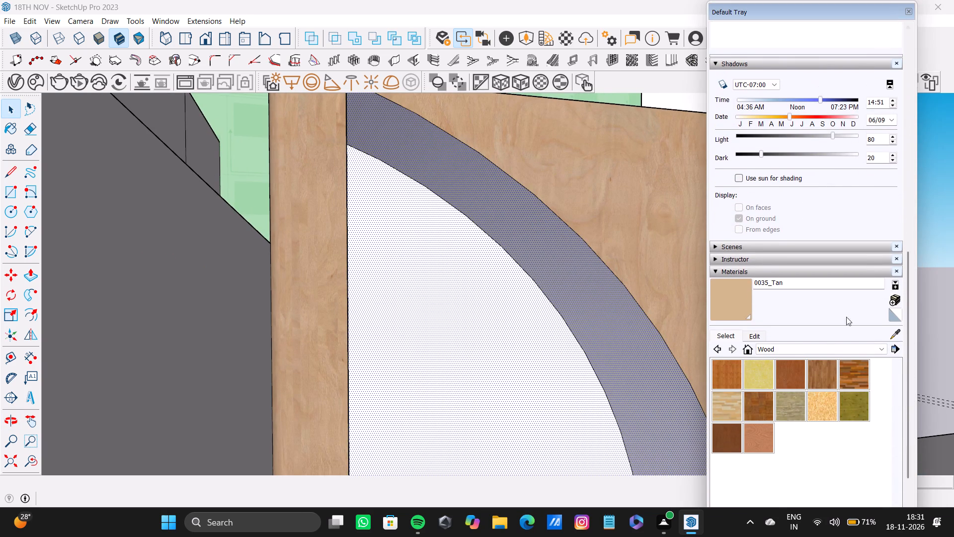
left_click(716, 297, "shift")
left_click(562, 310, "shift")
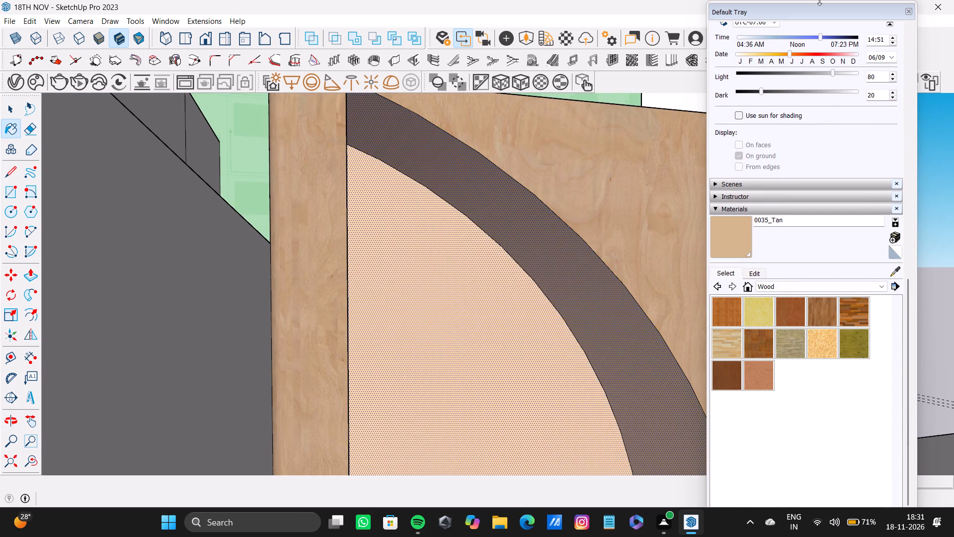
Switch the material library from Wood to Colors and clear the face selection on the far bedside table.
left_click(783, 289)
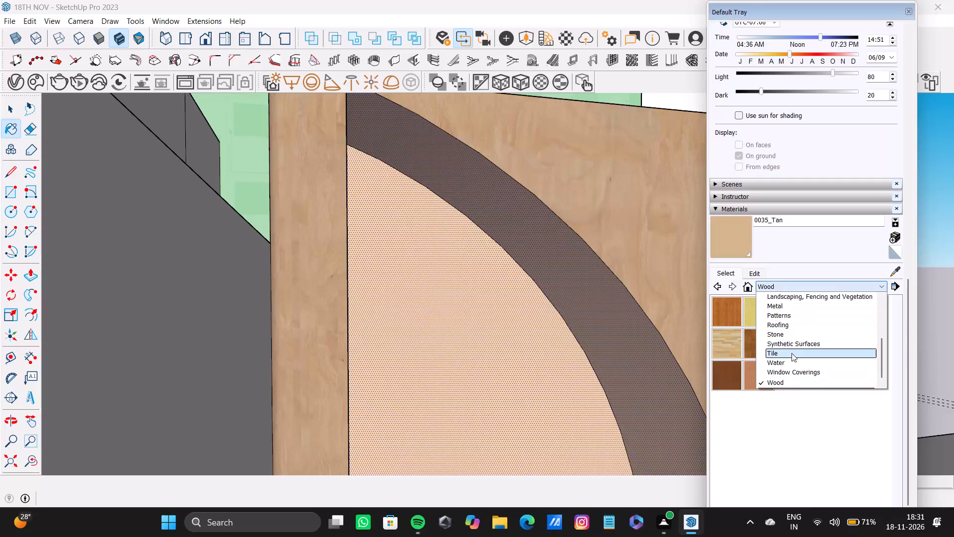
scroll(790, 361, "up", 3)
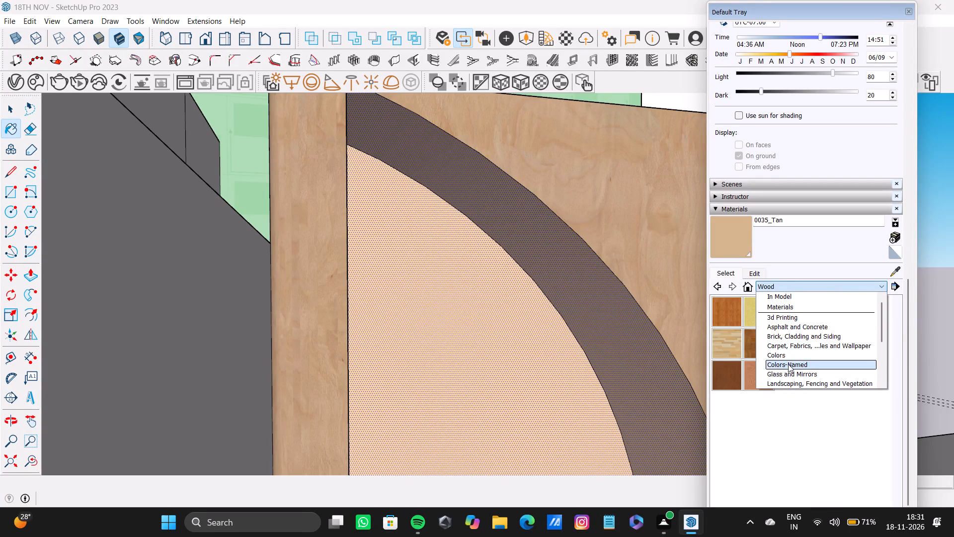
left_click(788, 359)
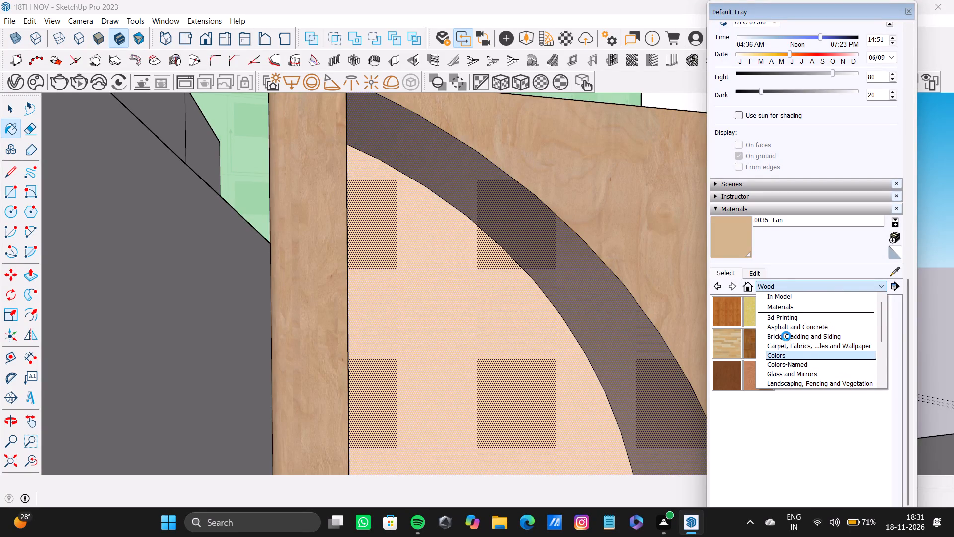
scroll(806, 384, "down", 5)
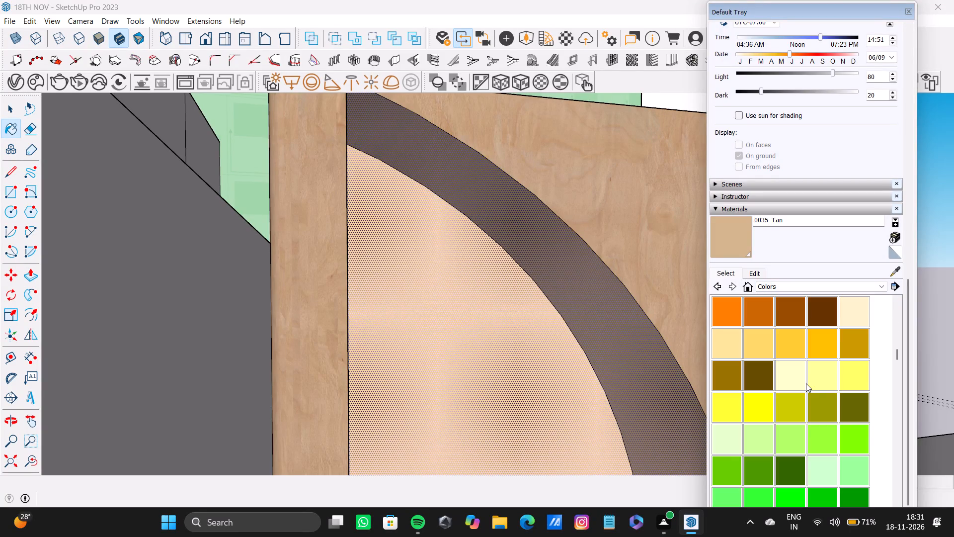
left_click(16, 464)
middle_click_drag(240, 345, 359, 387)
key("space")
left_click(155, 236)
scroll(208, 306, "down", 4)
middle_click_drag(212, 308, 386, 429, "shift")
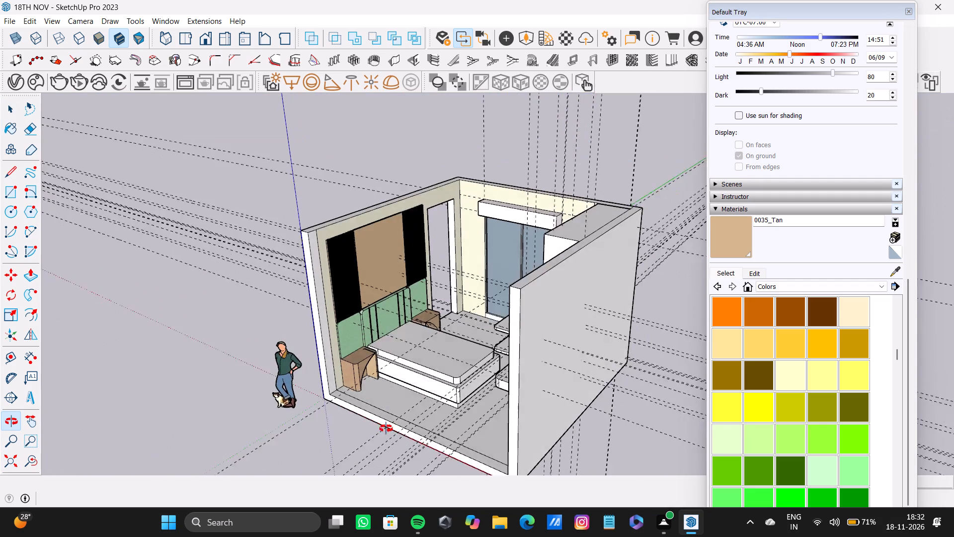
middle_click_drag(386, 429, 384, 431, "shift")
scroll(447, 367, "up", 16)
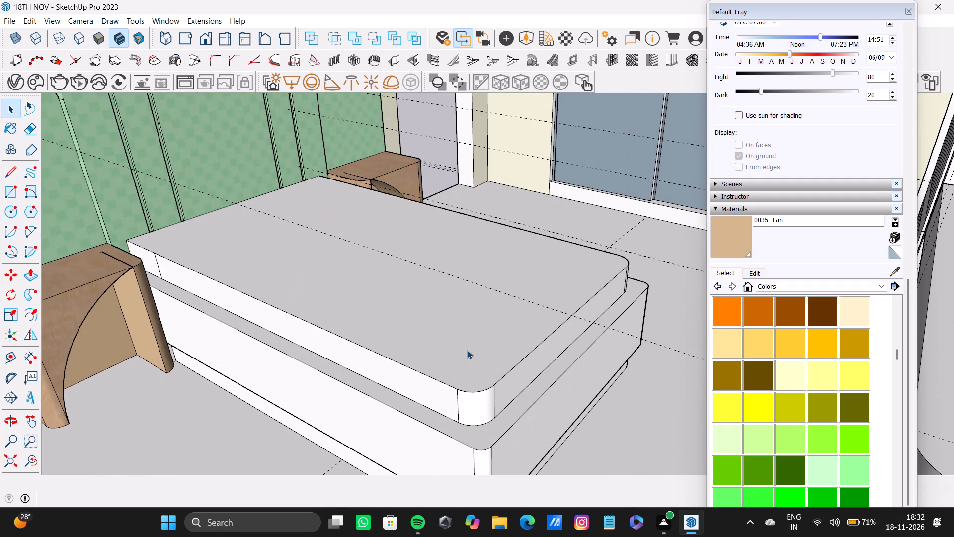
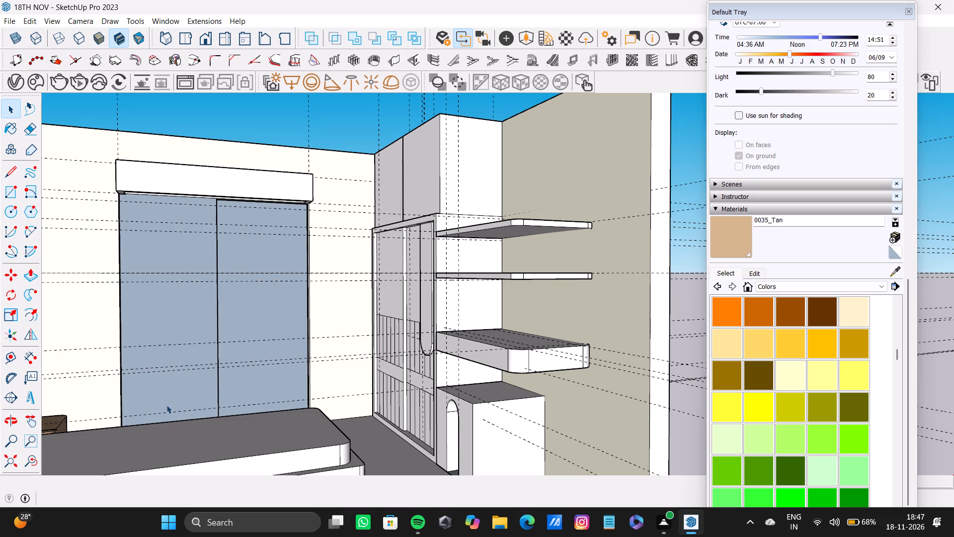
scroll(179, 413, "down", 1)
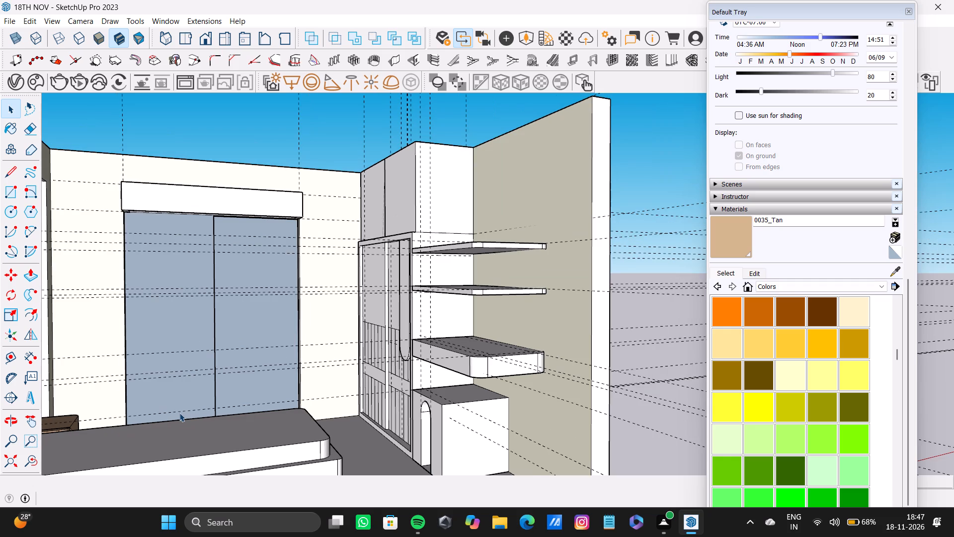
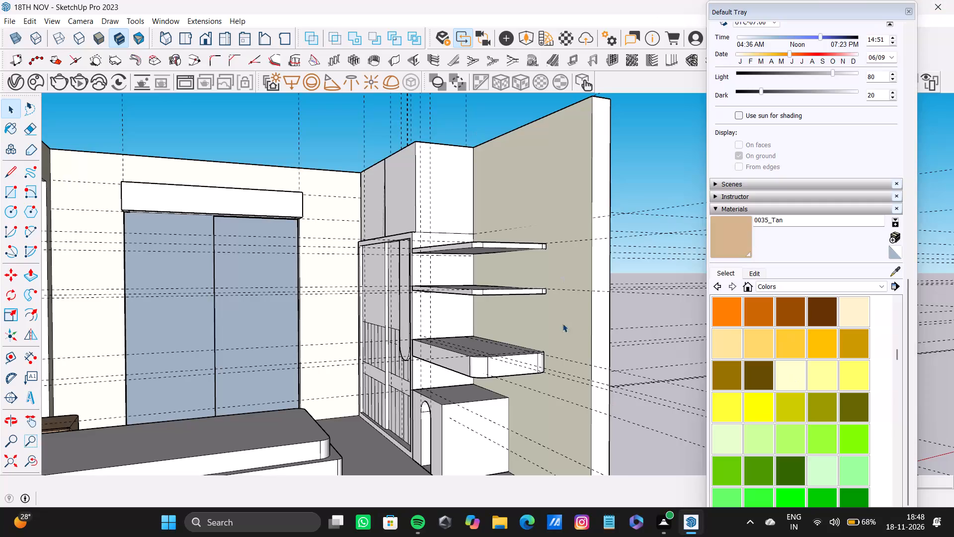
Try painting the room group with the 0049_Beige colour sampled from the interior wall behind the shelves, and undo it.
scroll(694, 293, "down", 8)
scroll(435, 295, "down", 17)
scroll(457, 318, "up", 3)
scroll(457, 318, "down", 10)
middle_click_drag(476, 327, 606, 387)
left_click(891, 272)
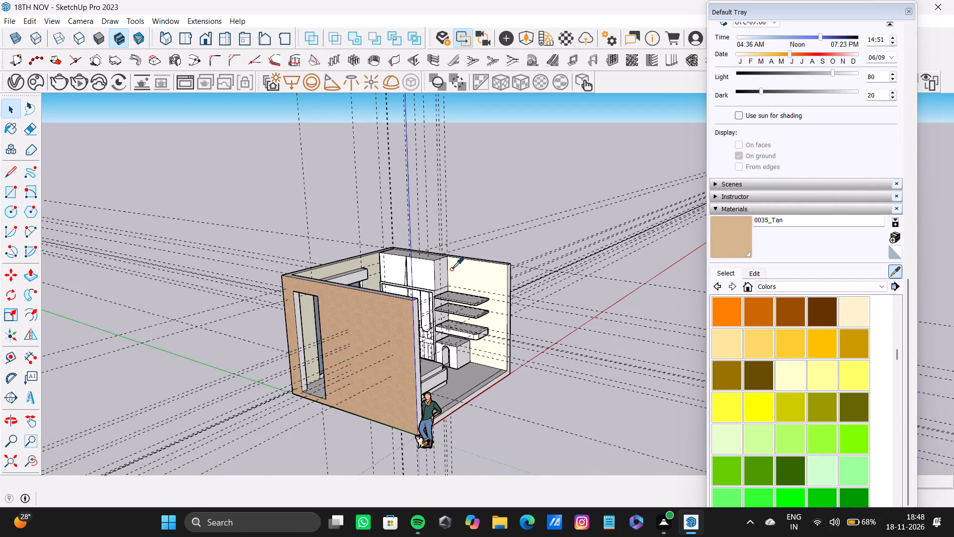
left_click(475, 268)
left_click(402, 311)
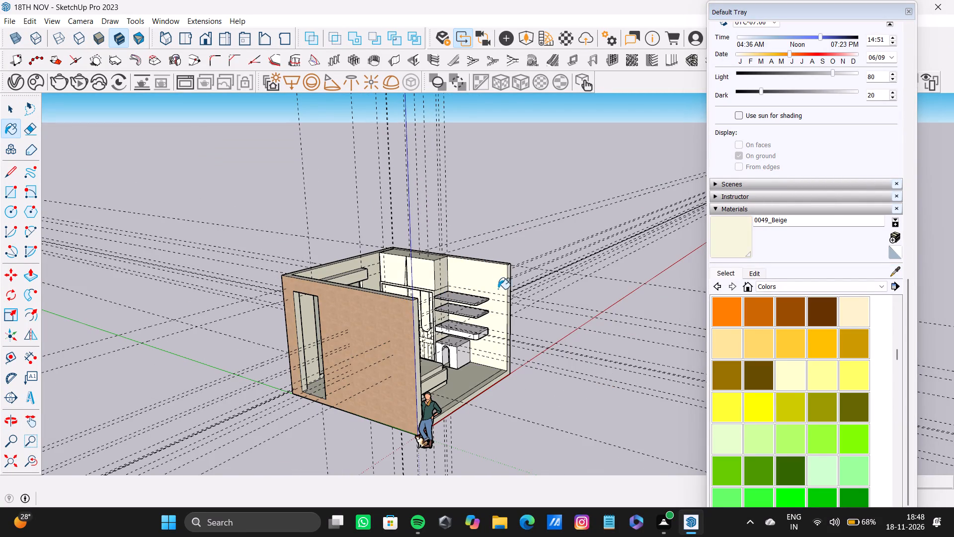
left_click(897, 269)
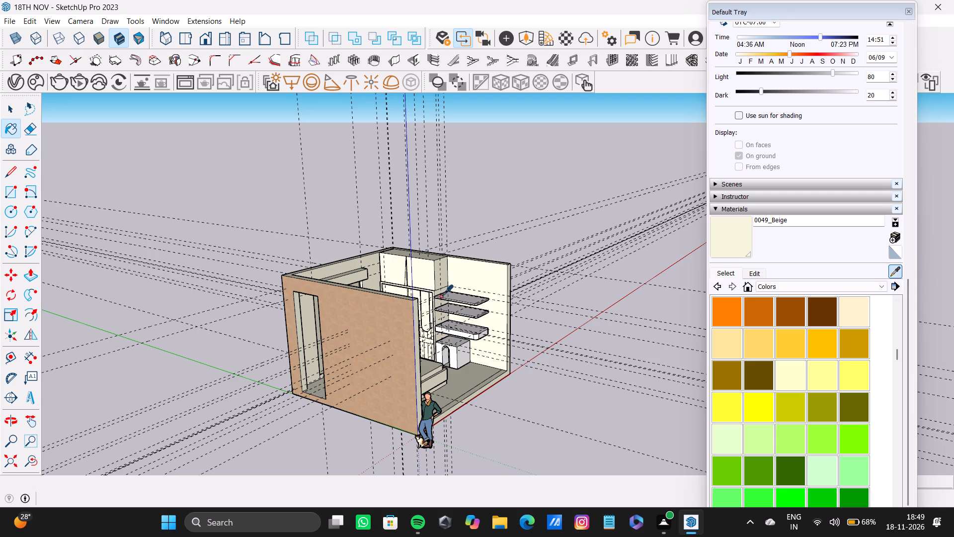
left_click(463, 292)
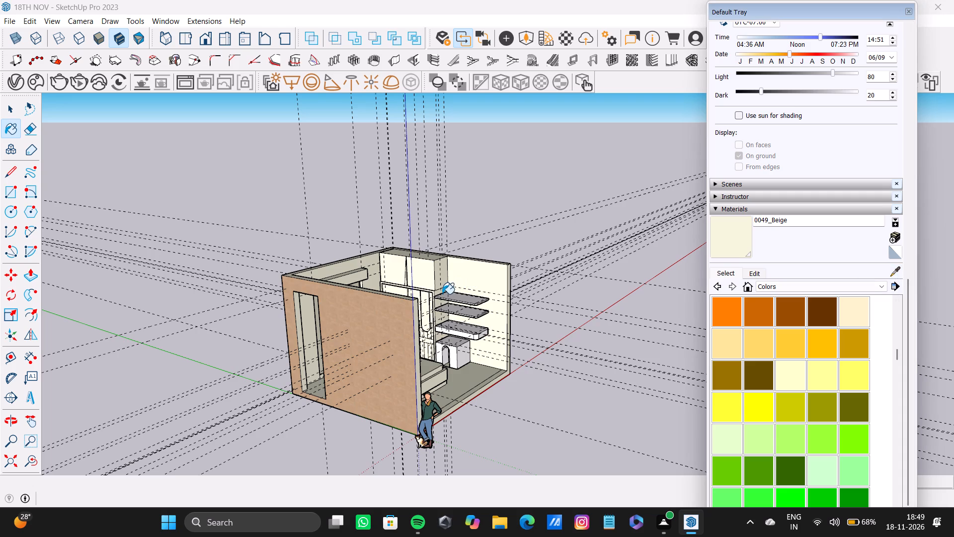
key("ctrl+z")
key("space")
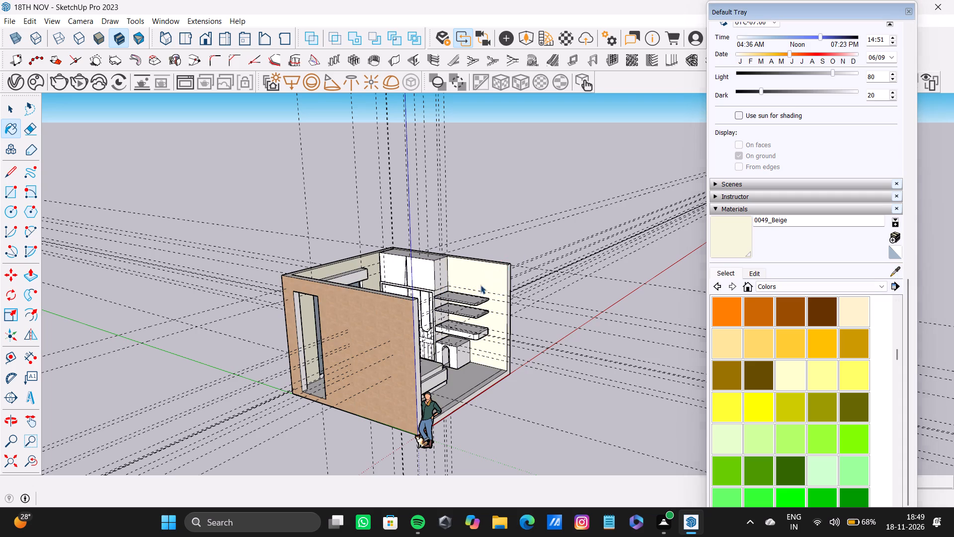
Resample 0049_Beige from the shelf wall and paint the tan exterior wall face with it inside the room group.
left_click(492, 269)
left_click(890, 271)
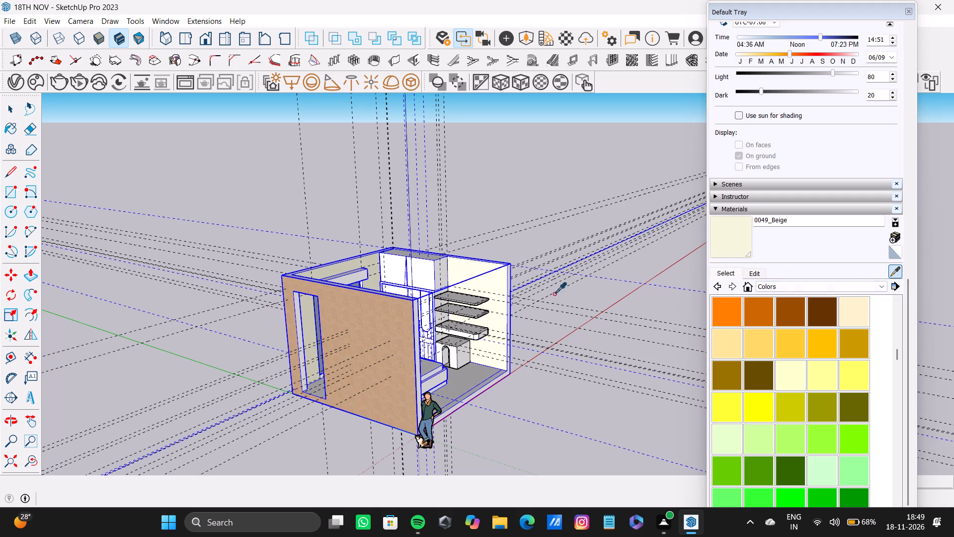
left_click(477, 271)
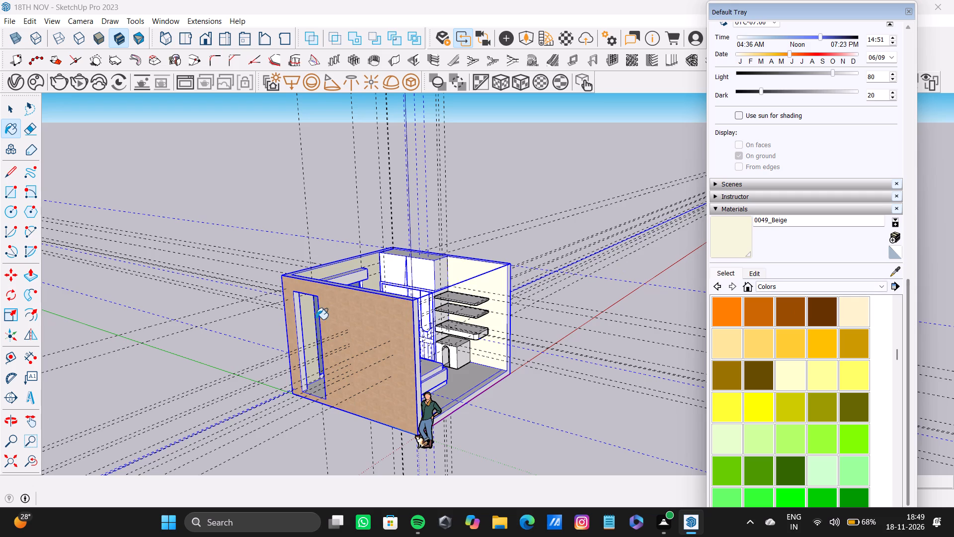
key("space")
double_click(375, 314)
left_click(381, 317)
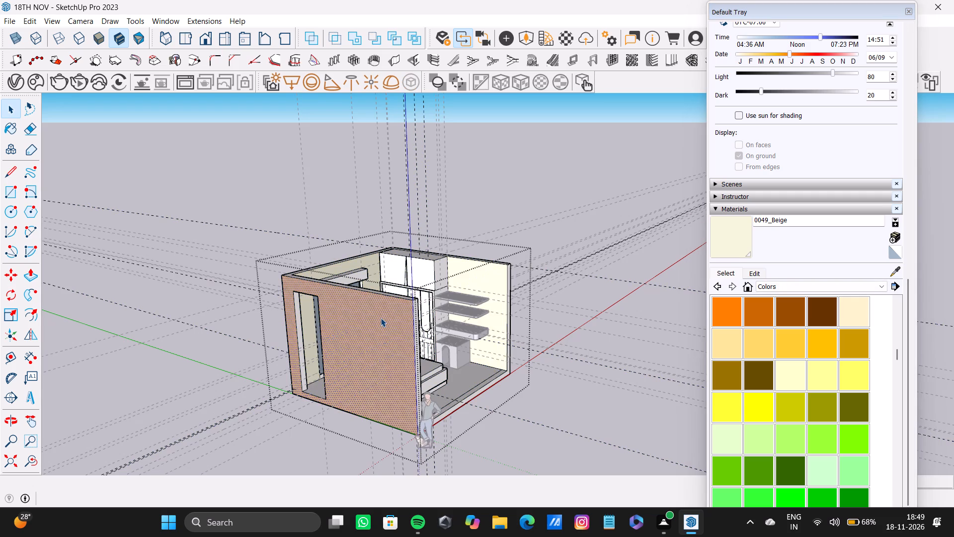
left_click(738, 242)
left_click(346, 353)
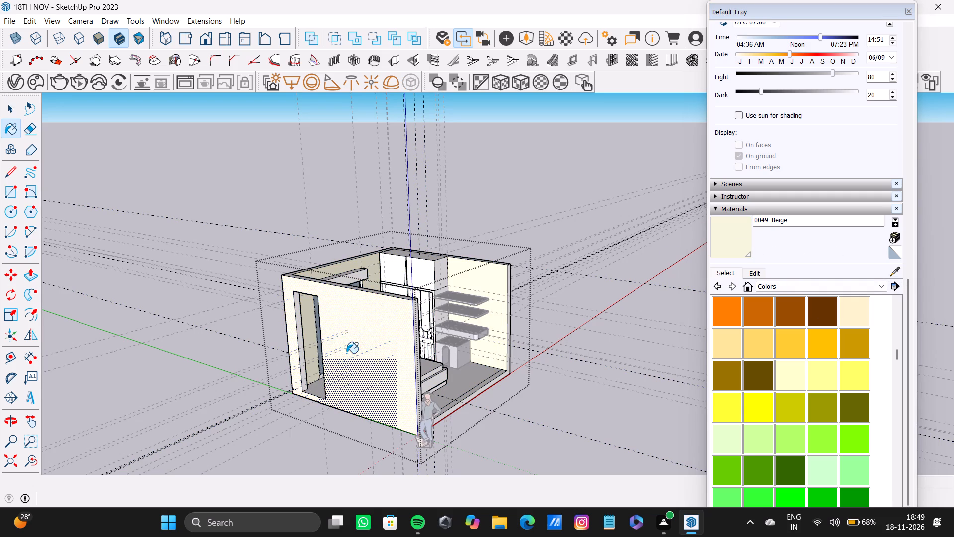
key("space")
left_click(566, 166)
Examine the bedroom from above, inside and outside, checking the wall colours, bed area, window and shelves.
middle_click_drag(519, 252, 344, 421)
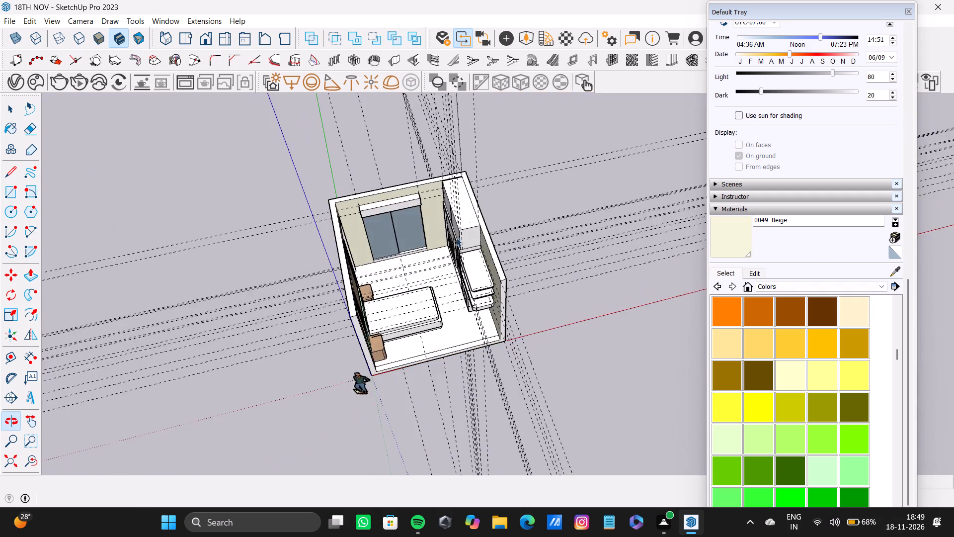
scroll(484, 206, "up", 6)
middle_click_drag(487, 241, 253, 414, "shift")
scroll(253, 414, "down", 1)
scroll(381, 182, "up", 4)
scroll(408, 215, "down", 4)
middle_click_drag(423, 261, 372, 133)
scroll(325, 314, "up", 15)
middle_click_drag(318, 197, 520, 138)
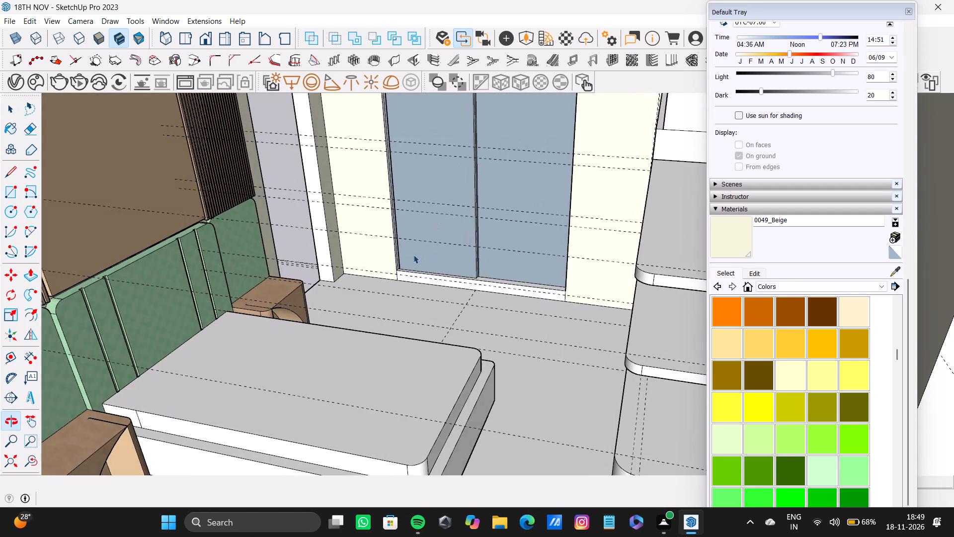
scroll(405, 257, "down", 16)
middle_click_drag(457, 319, 609, 241)
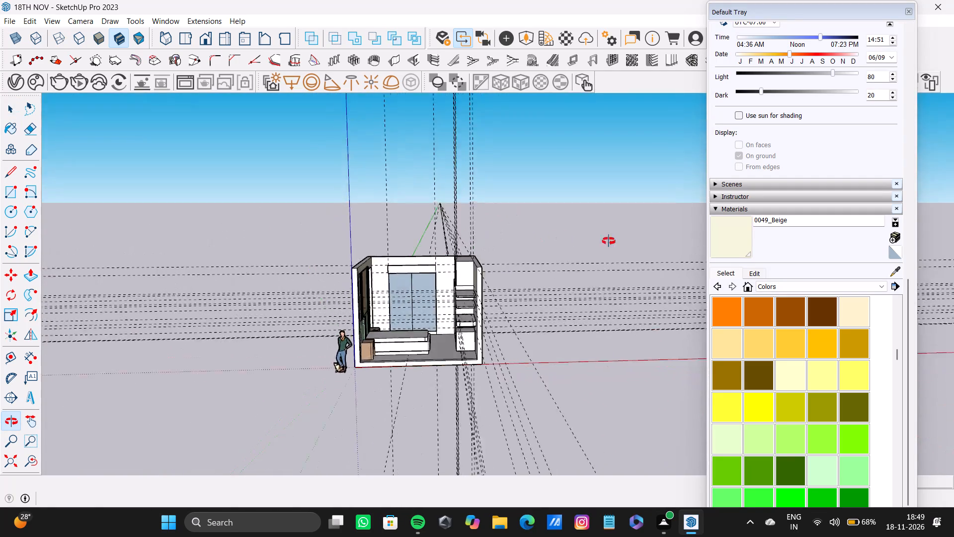
middle_click_drag(609, 241, 718, 303)
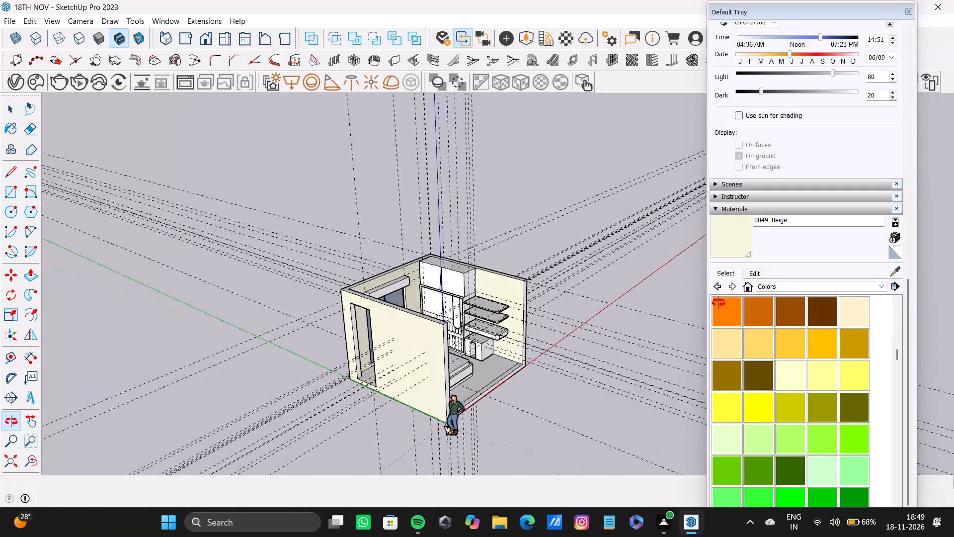
middle_click_drag(718, 303, 488, 307)
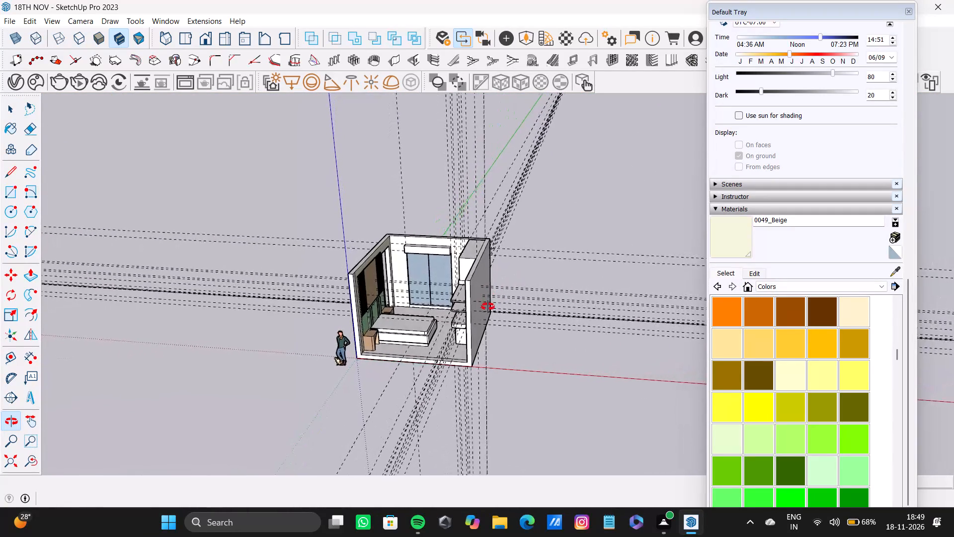
middle_click_drag(488, 307, 459, 358)
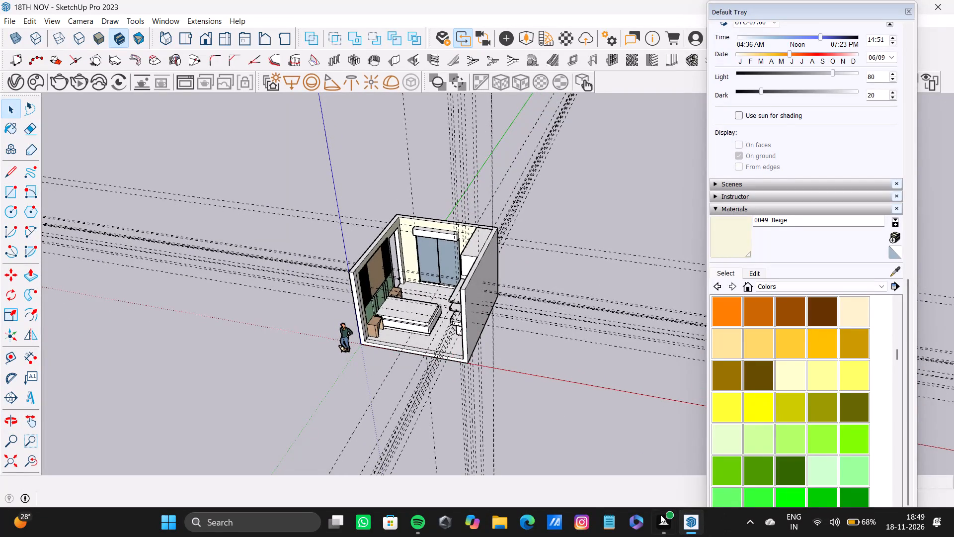
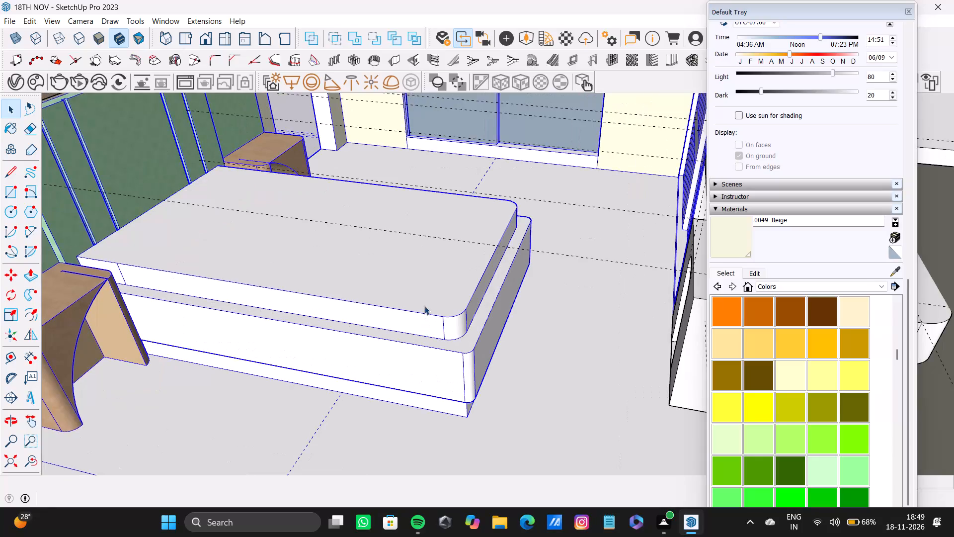
Examine the mattress, window wall, shelves and cabinet units from inside and above the bedroom.
double_click(434, 303)
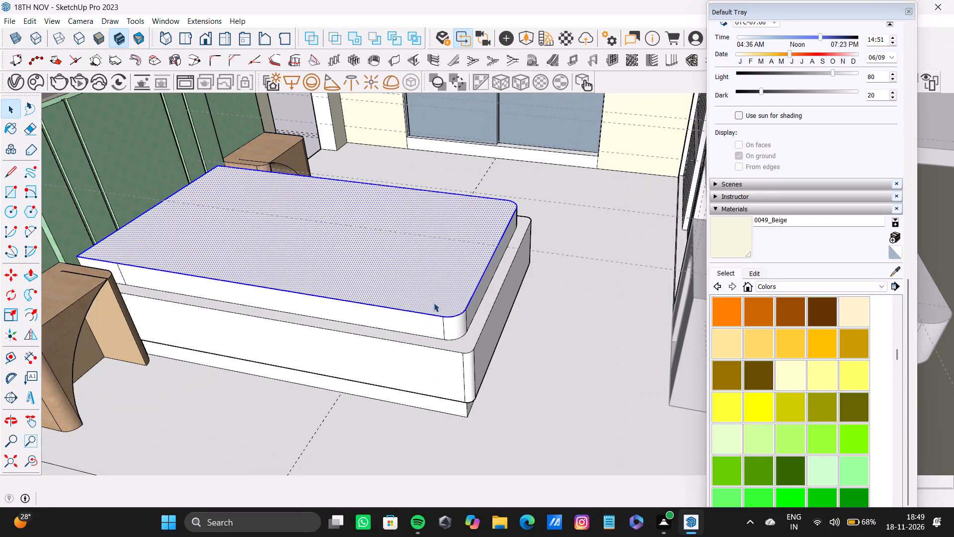
scroll(336, 269, "down", 3)
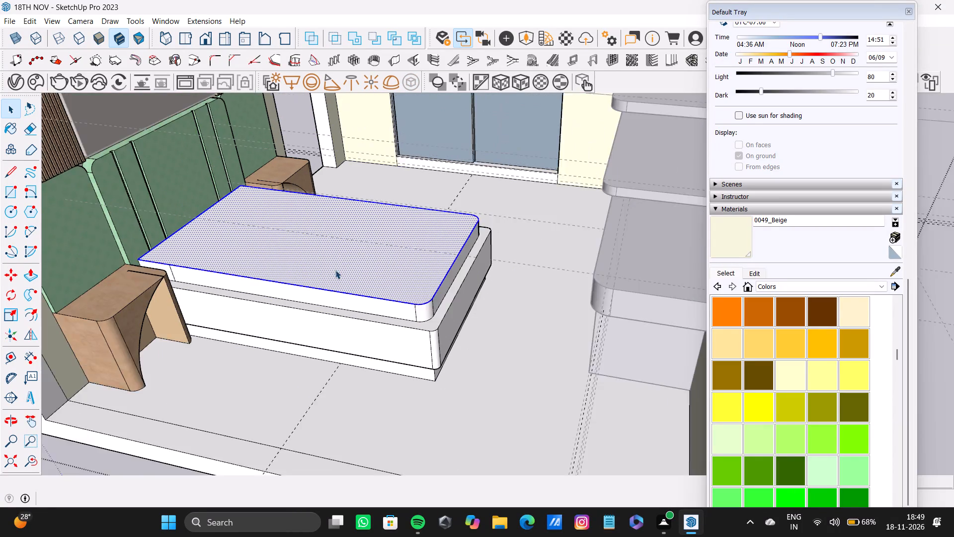
scroll(335, 270, "down", 5)
middle_click_drag(330, 274, 343, 221)
scroll(405, 284, "up", 11)
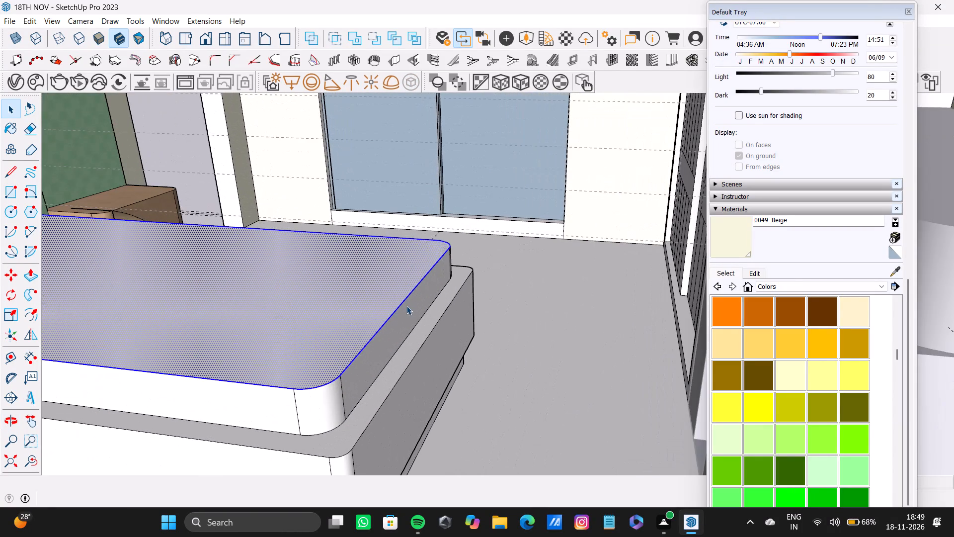
double_click(406, 306)
double_click(269, 360)
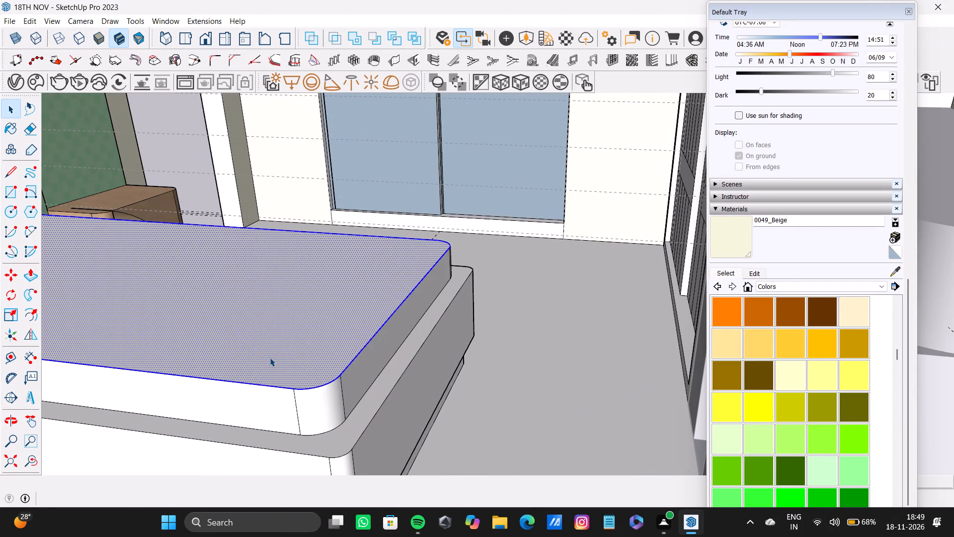
scroll(407, 413, "down", 8)
middle_click_drag(393, 411, 431, 375)
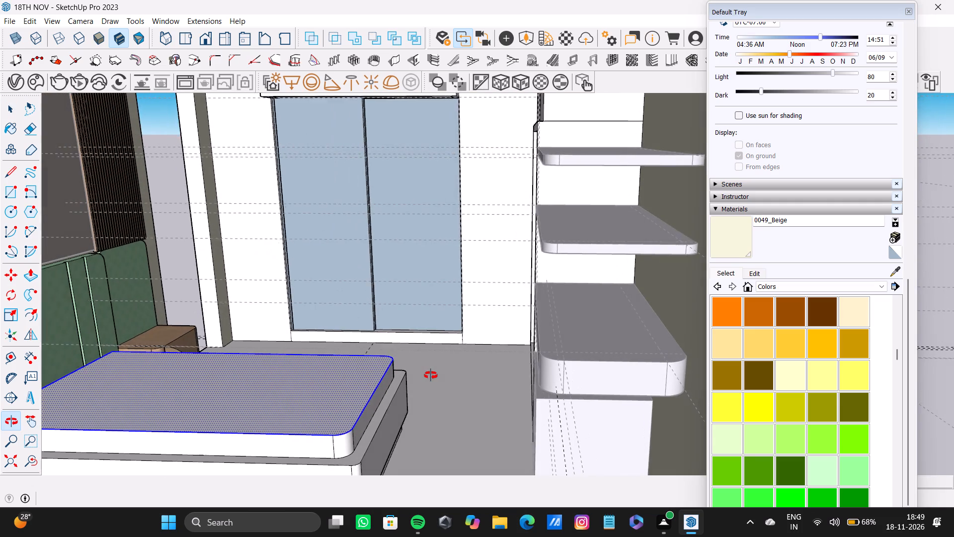
middle_click_drag(431, 375, 430, 377)
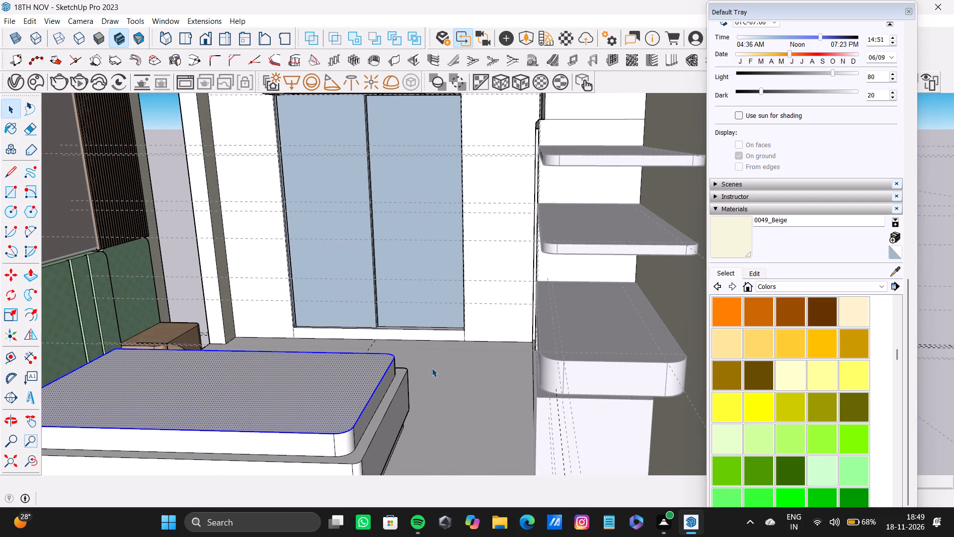
scroll(255, 384, "down", 9)
middle_click_drag(240, 371, 461, 235)
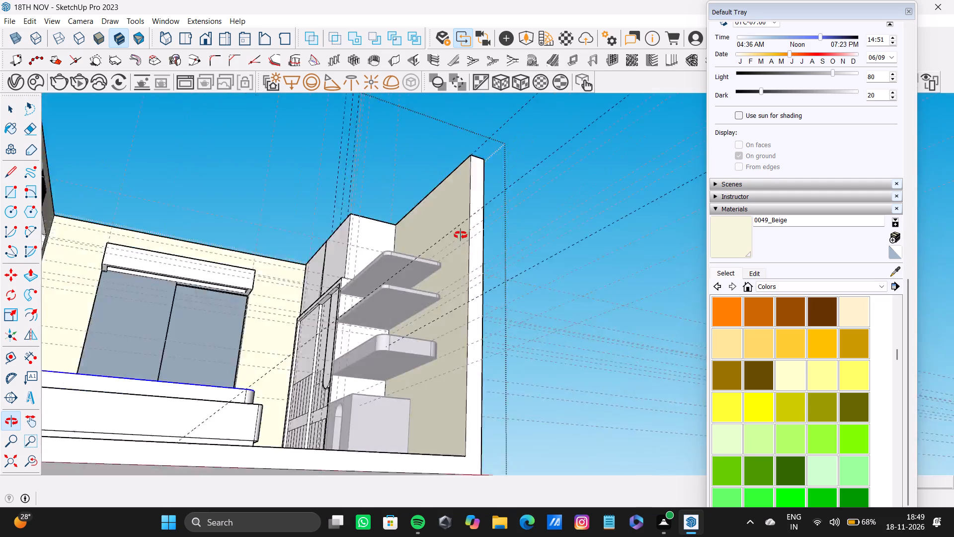
middle_click_drag(461, 235, 519, 391)
scroll(534, 345, "down", 1)
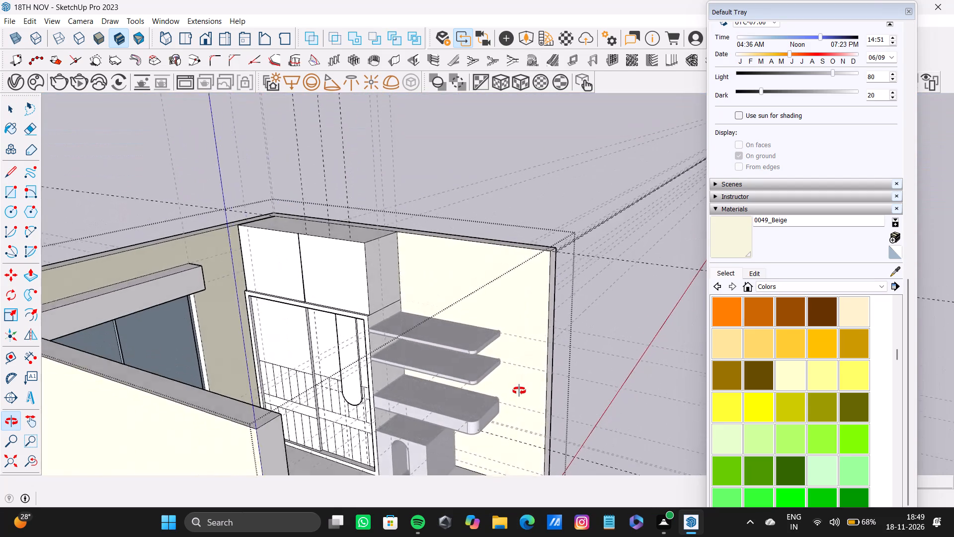
middle_click_drag(519, 391, 392, 401)
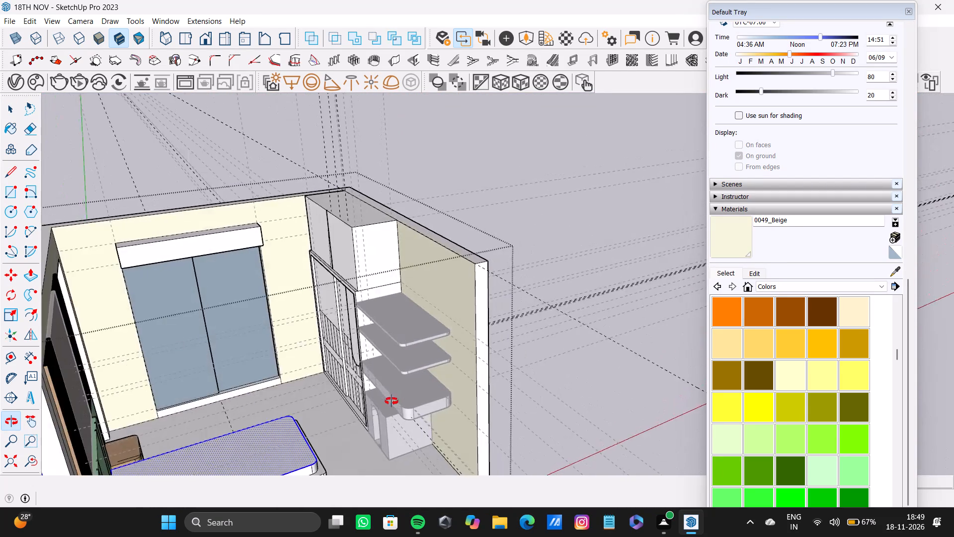
middle_click_drag(392, 401, 356, 367)
left_click(487, 141)
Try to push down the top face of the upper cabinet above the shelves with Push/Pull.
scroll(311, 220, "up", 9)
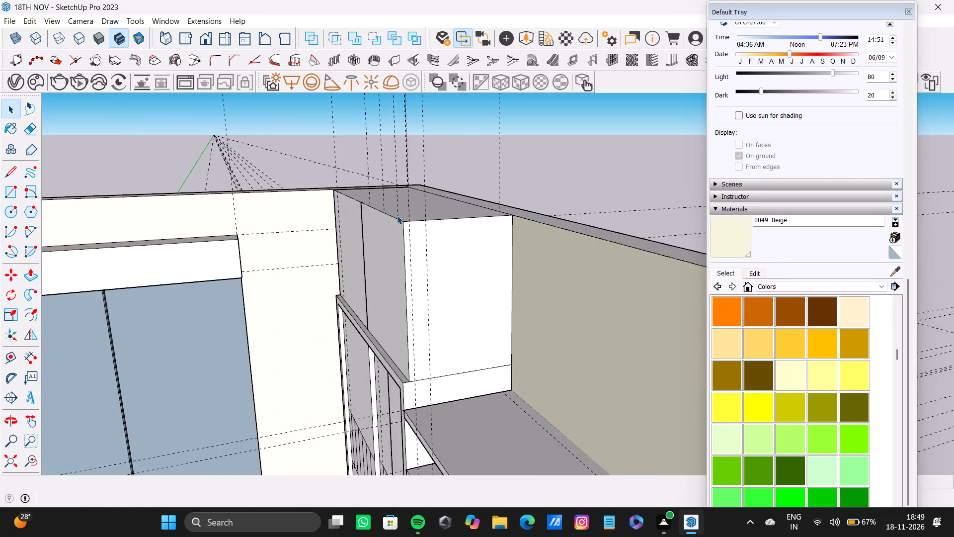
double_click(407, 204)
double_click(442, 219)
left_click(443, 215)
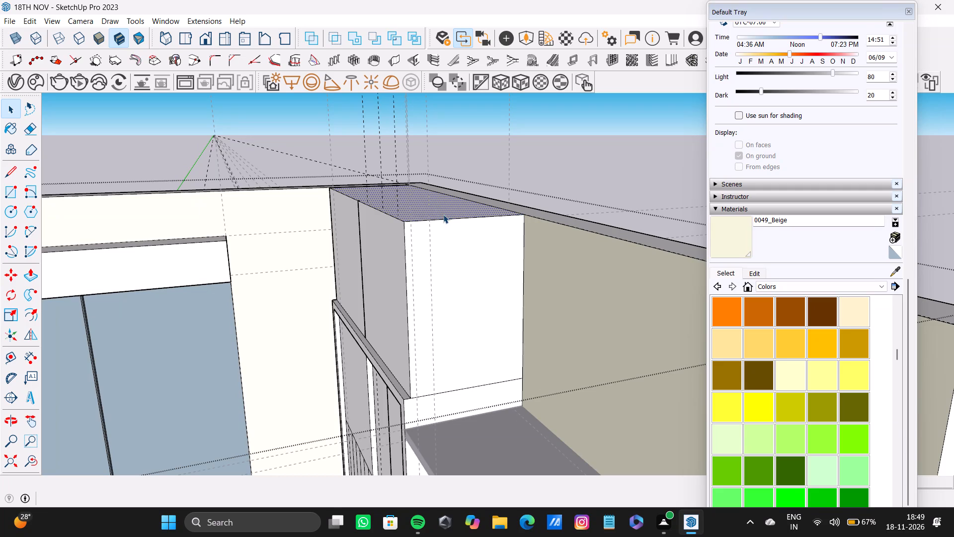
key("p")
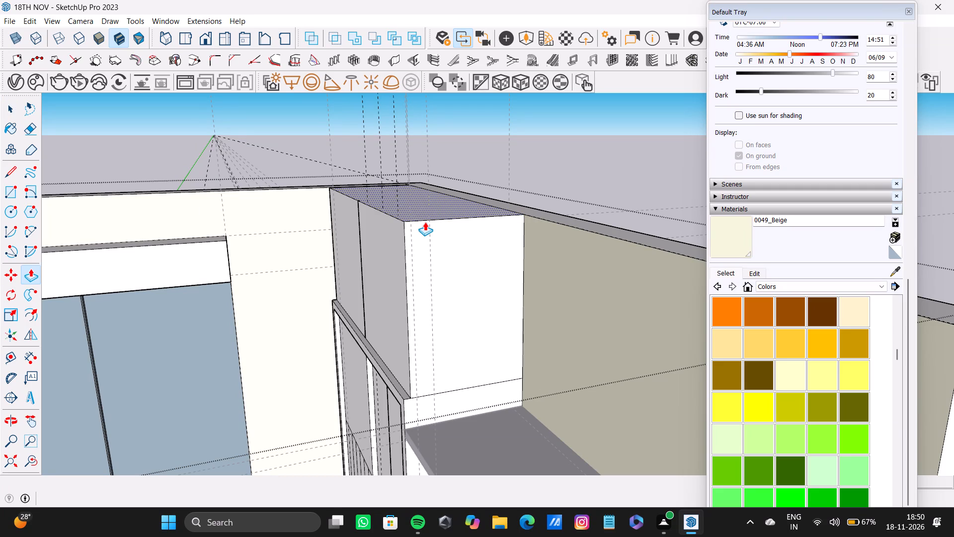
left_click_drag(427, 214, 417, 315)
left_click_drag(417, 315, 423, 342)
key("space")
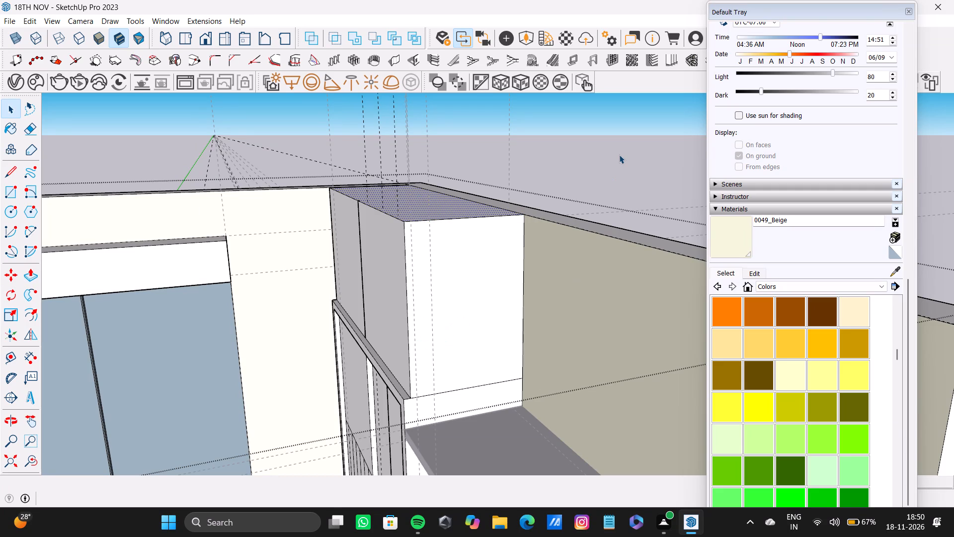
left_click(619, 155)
Examine the cabinet units, sliding door panels, shelves and the whole bedroom from several angles.
scroll(381, 273, "down", 14)
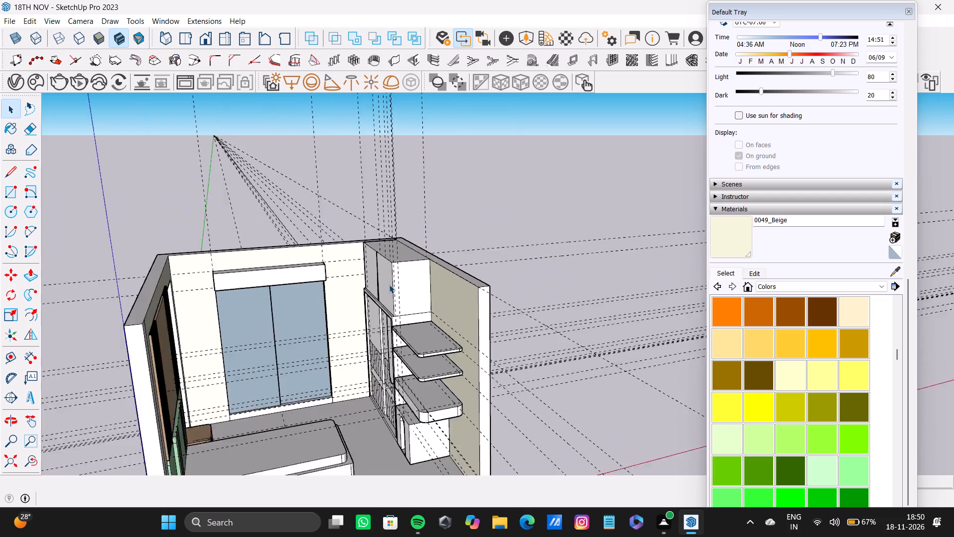
middle_click_drag(389, 288, 506, 324)
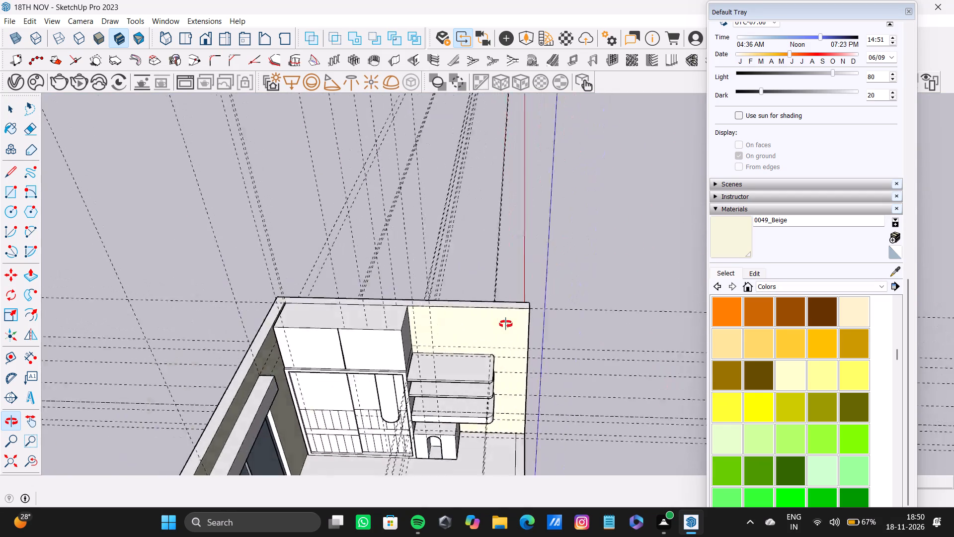
middle_click_drag(506, 324, 390, 348)
scroll(397, 336, "up", 20)
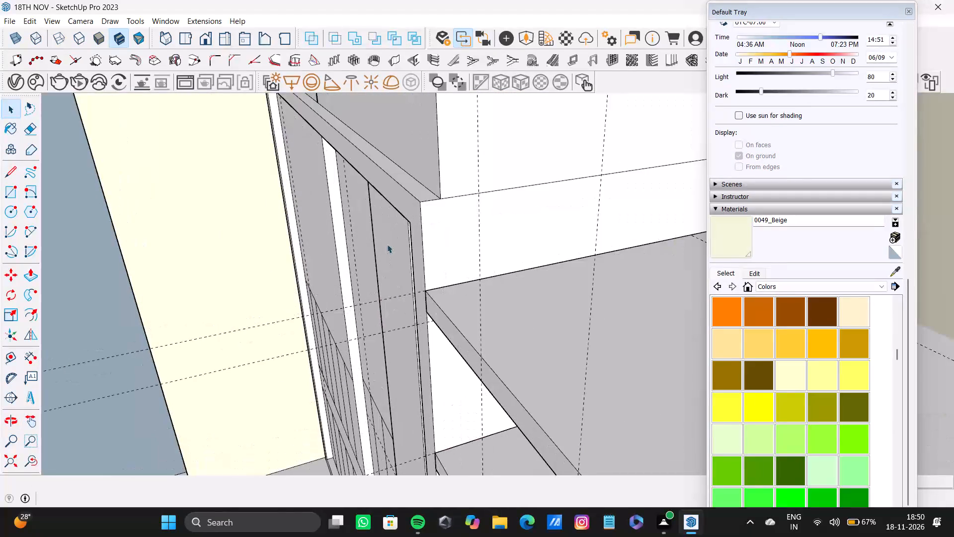
scroll(386, 234, "down", 11)
scroll(382, 234, "up", 4)
scroll(383, 236, "down", 18)
middle_click_drag(415, 288, 274, 343)
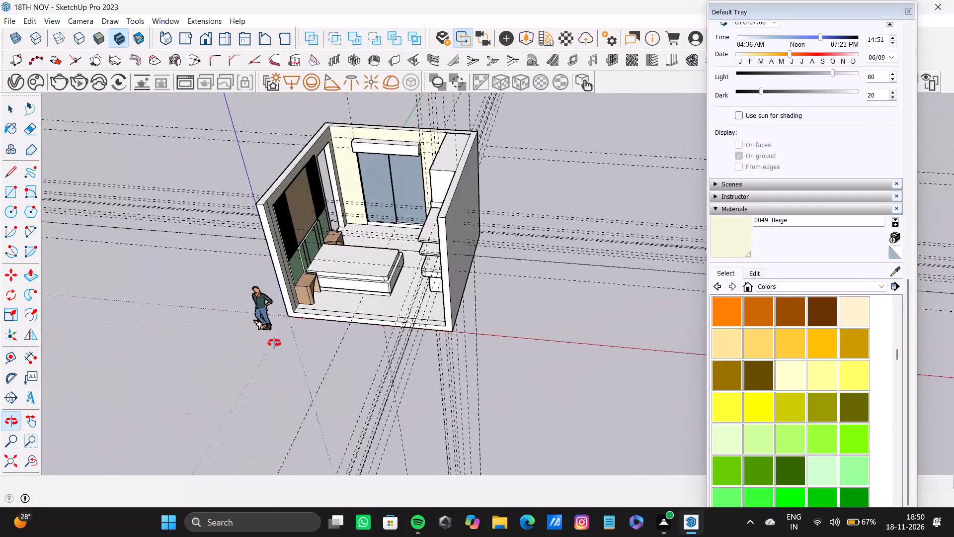
middle_click_drag(274, 343, 273, 342)
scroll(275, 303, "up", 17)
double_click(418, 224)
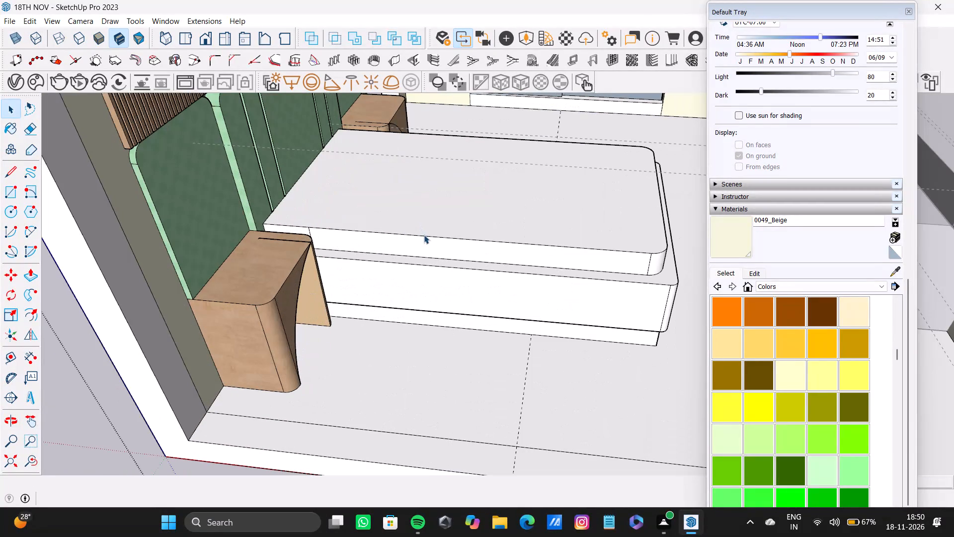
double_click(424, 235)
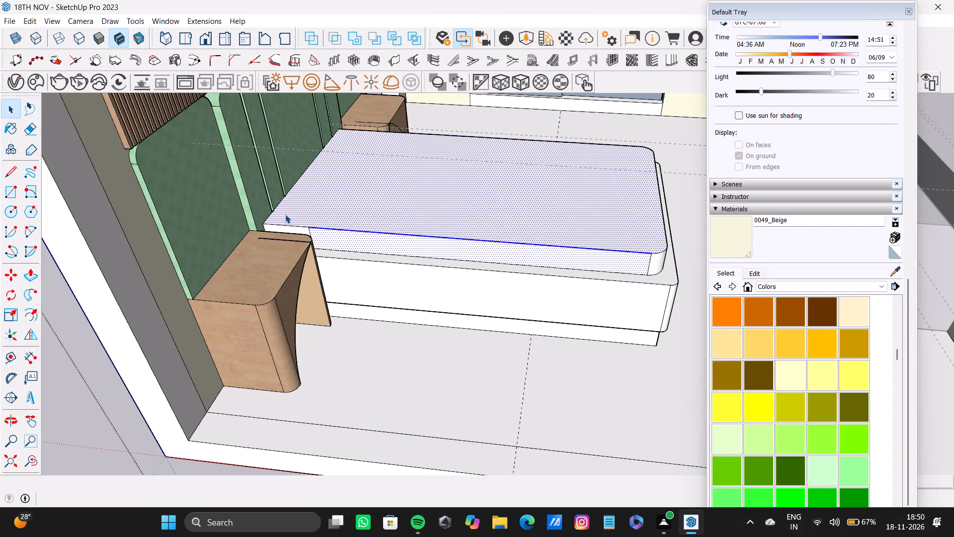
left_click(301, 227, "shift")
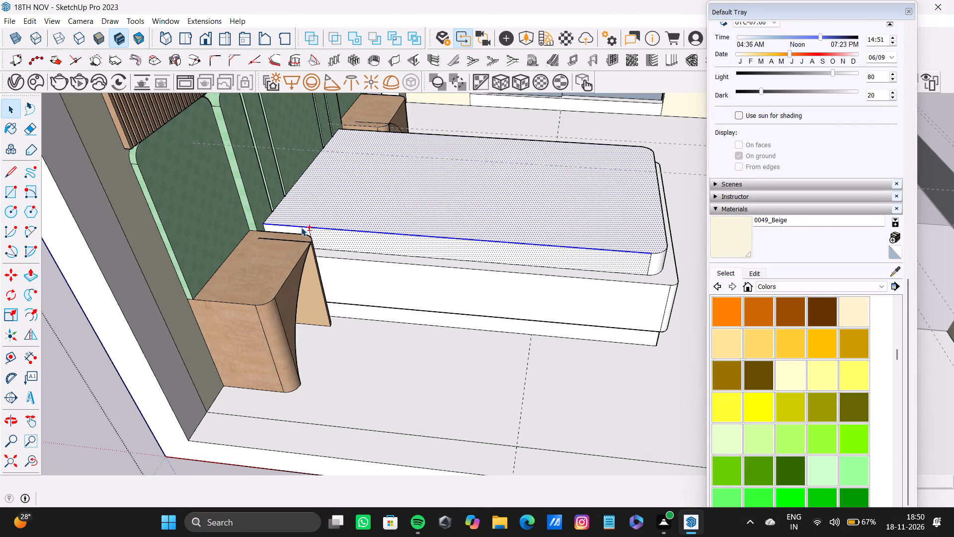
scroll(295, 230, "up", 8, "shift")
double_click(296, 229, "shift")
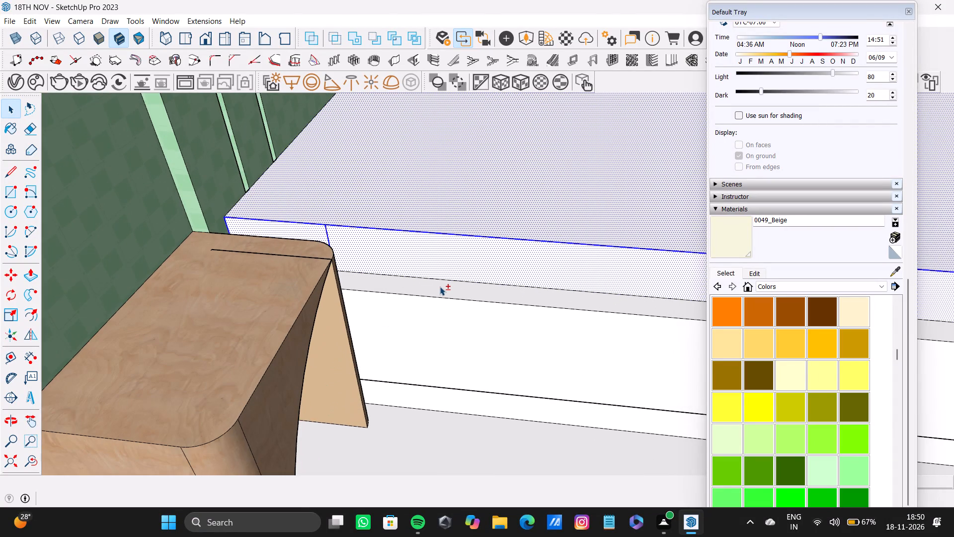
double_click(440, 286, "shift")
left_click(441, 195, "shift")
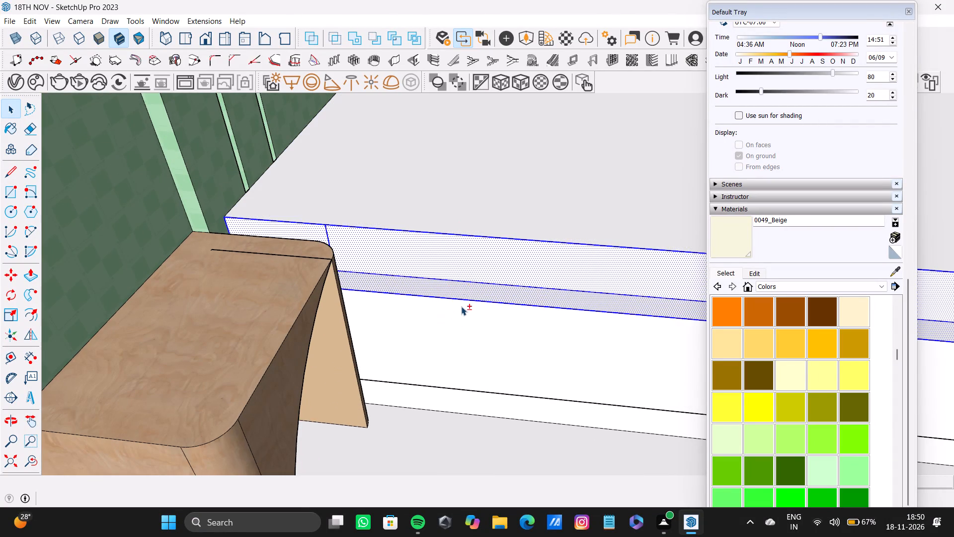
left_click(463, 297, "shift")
Select the bed base's top ledge, near long side, rounded corner and foot-end faces.
double_click(465, 290)
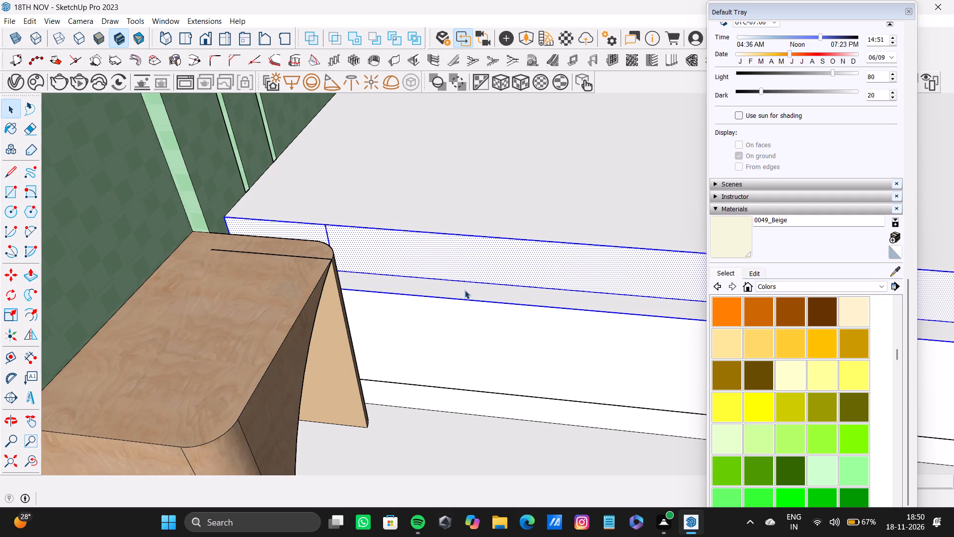
double_click(474, 327, "shift")
middle_click_drag(512, 336, 235, 328, "shift")
scroll(388, 330, "down", 4)
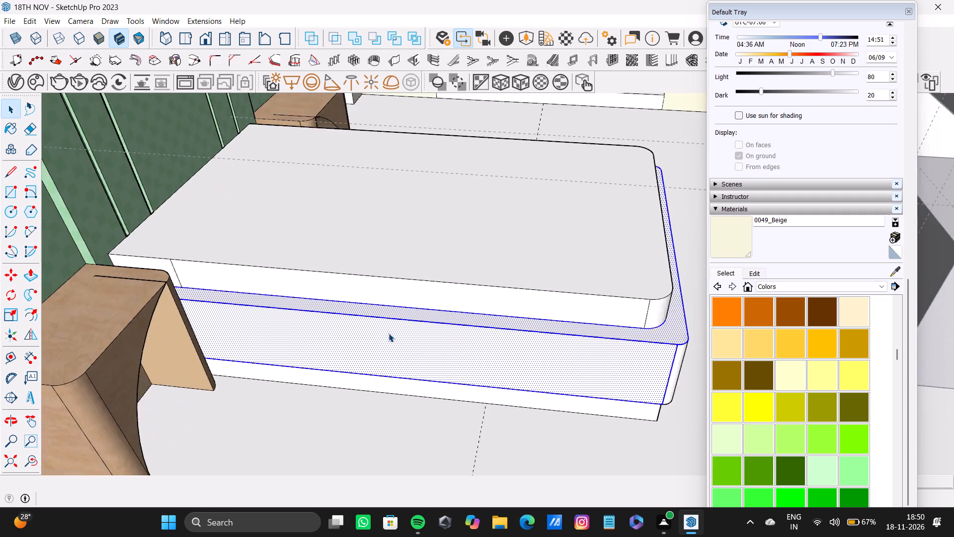
scroll(389, 333, "down", 4)
middle_click_drag(471, 346, 428, 361, "shift")
scroll(565, 384, "up", 10, "shift")
left_click(557, 372, "shift")
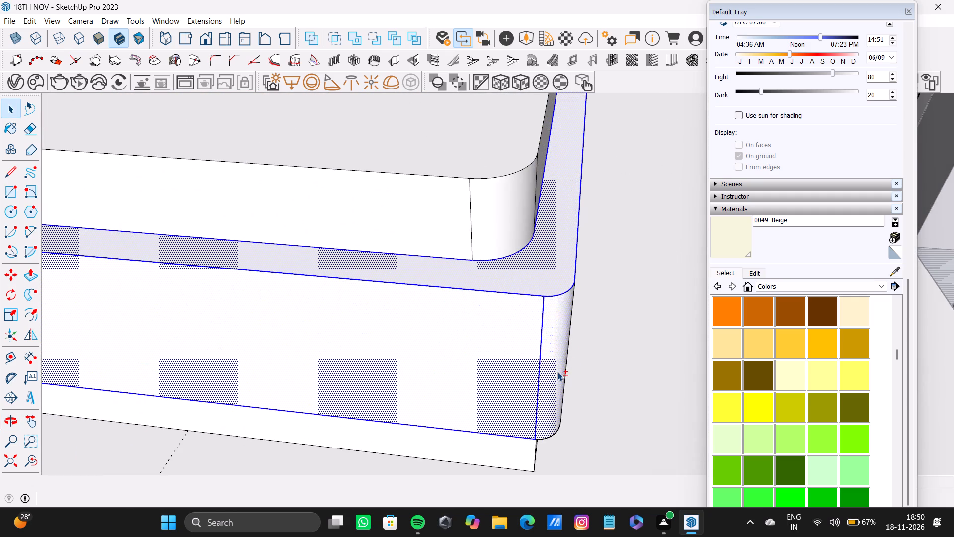
middle_click_drag(589, 350, 501, 339)
double_click(451, 294, "shift")
Add the bed base's other rounded foot corner and far long side face to the selection.
middle_click_drag(468, 247, 508, 431, "shift")
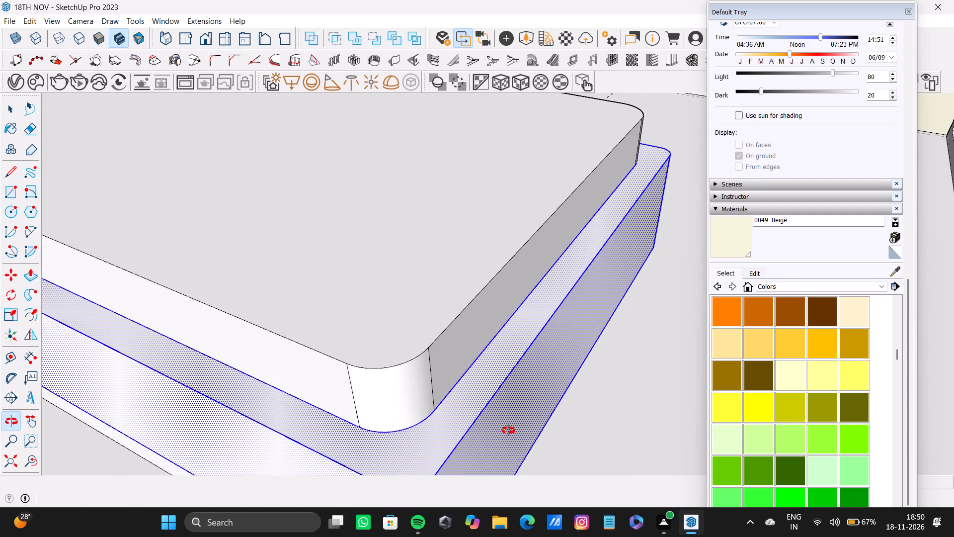
middle_click_drag(508, 431, 458, 436, "shift")
scroll(549, 362, "down", 11, "shift")
middle_click_drag(561, 344, 515, 452, "shift")
scroll(559, 415, "up", 13)
middle_click_drag(650, 372, 324, 300)
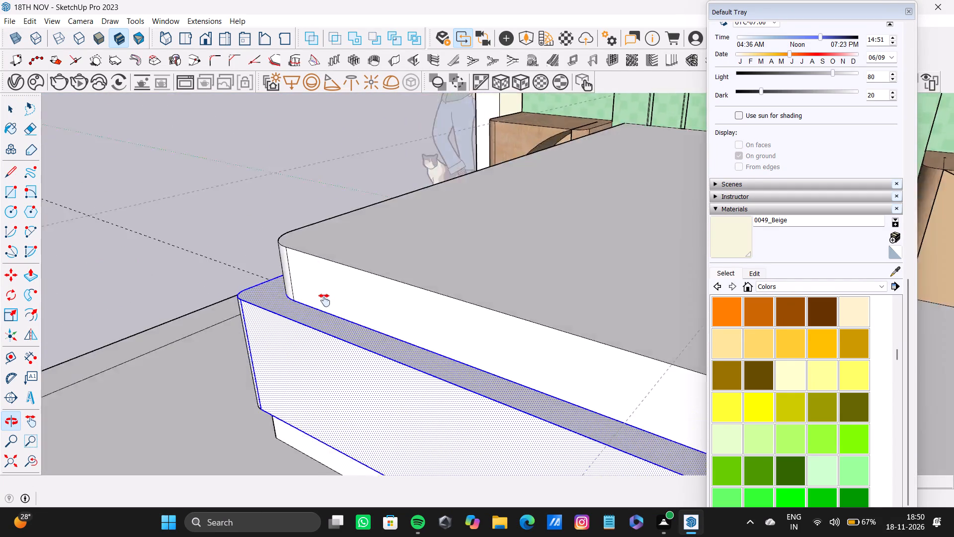
middle_click_drag(324, 300, 247, 143)
scroll(481, 288, "down", 3, "shift")
middle_click_drag(501, 290, 395, 281, "shift")
scroll(492, 307, "up", 3, "shift")
double_click(508, 303, "shift")
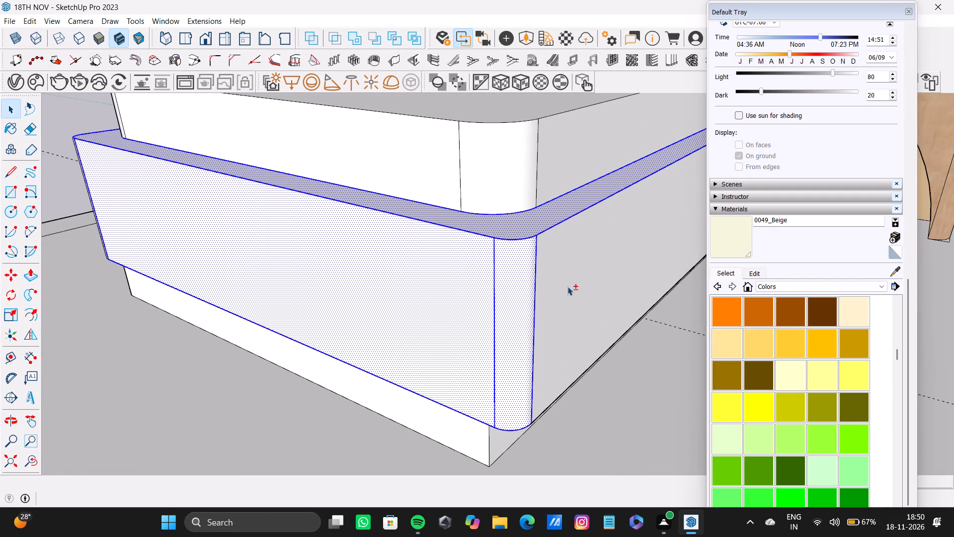
double_click(568, 286, "shift")
middle_click_drag(506, 260, 351, 384, "shift")
scroll(309, 365, "down", 5)
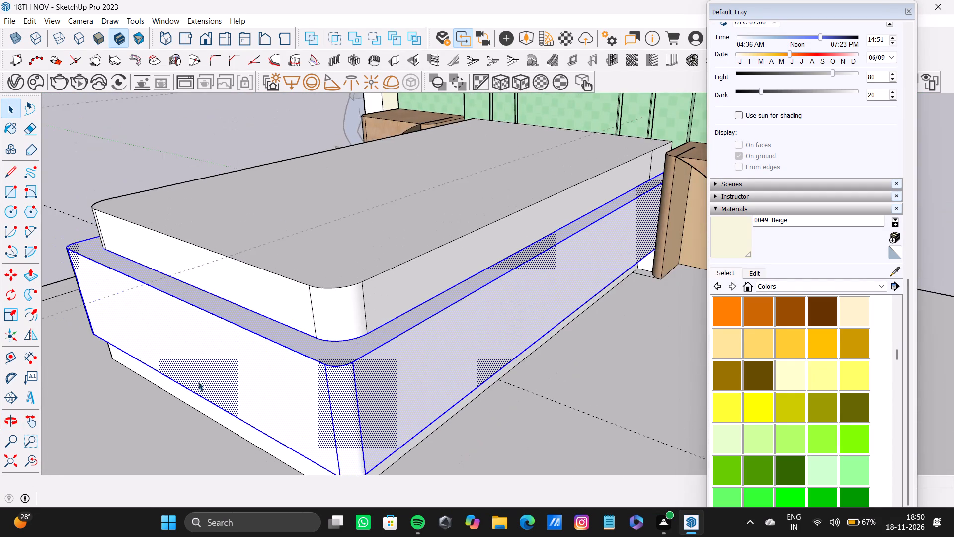
middle_click_drag(198, 382, 478, 361)
left_click(12, 460)
middle_click_drag(104, 389, 294, 358)
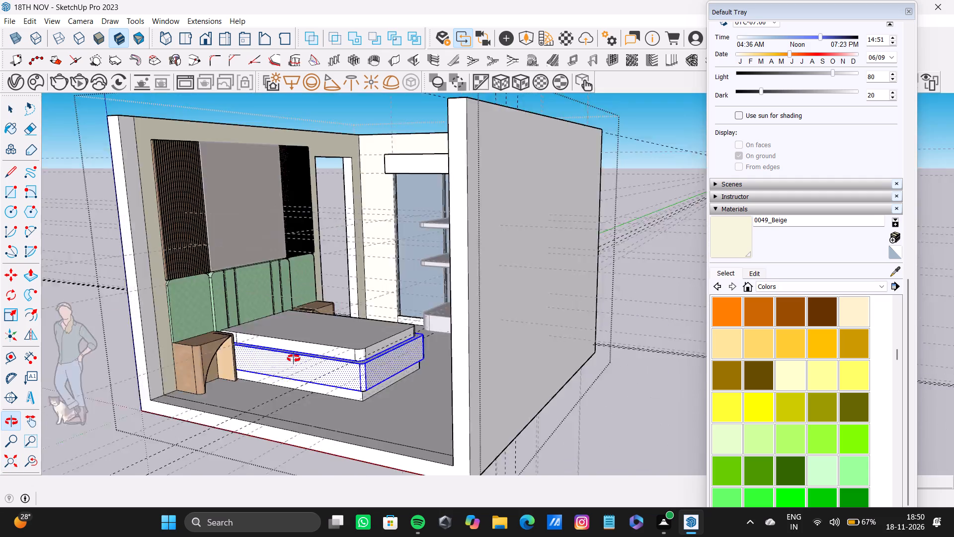
middle_click_drag(294, 358, 297, 359)
scroll(295, 362, "up", 8, "shift")
Switch the material library to the Wood collection and look through its swatches.
left_click(784, 286, "shift")
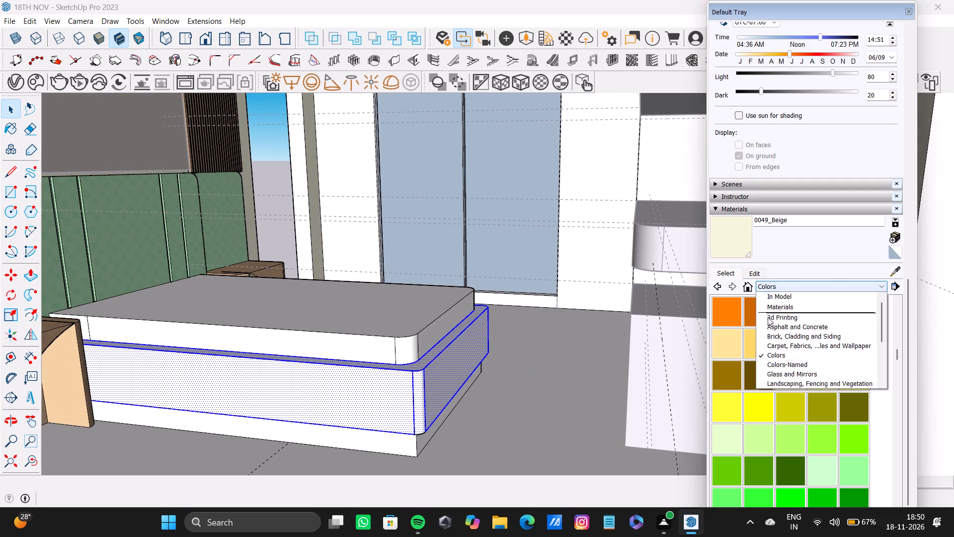
scroll(782, 344, "down", 4, "shift")
left_click(783, 382, "shift")
scroll(780, 362, "down", 3, "shift")
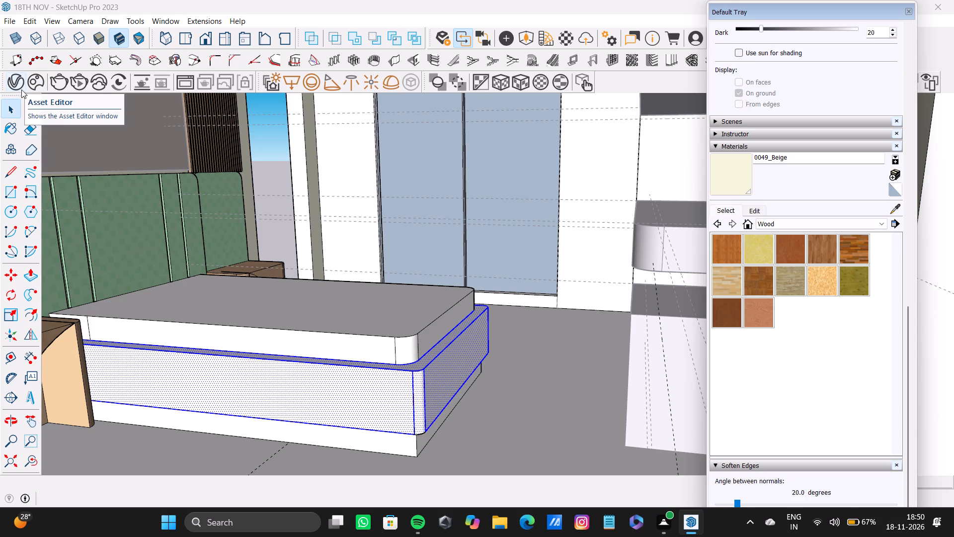
Look through the downloaded Wood materials in the Chaos Cosmos library for a bed base finish.
left_click(32, 83, "shift")
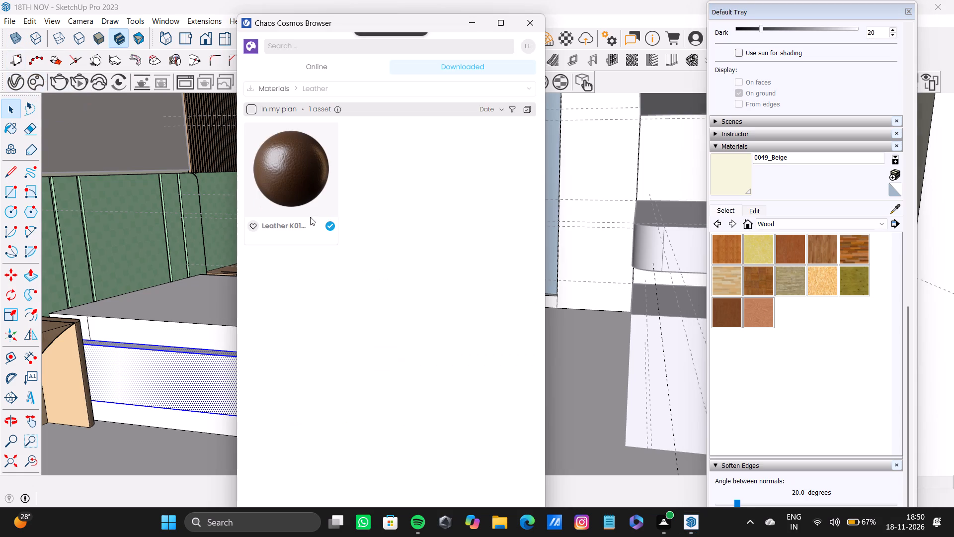
left_click(326, 89, "shift")
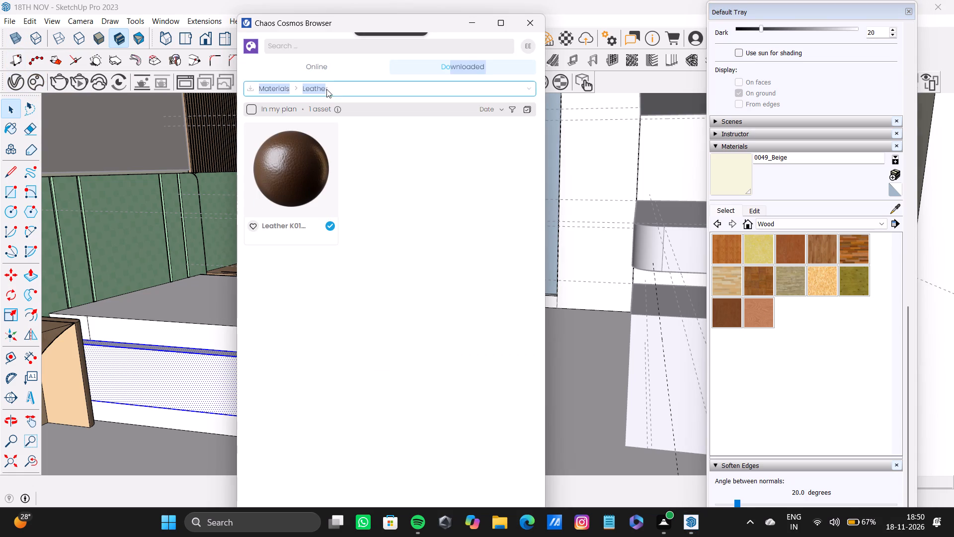
left_click(302, 262, "shift")
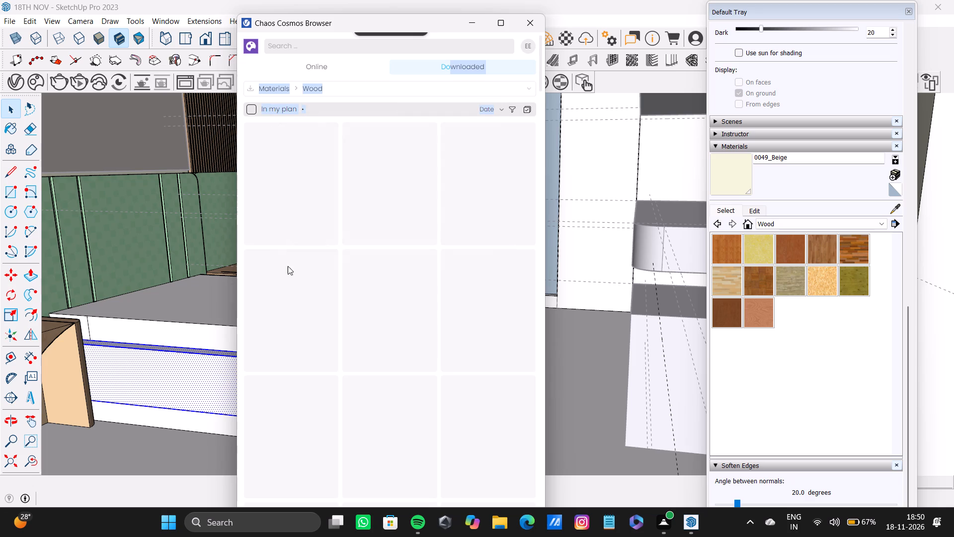
scroll(354, 272, "down", 10)
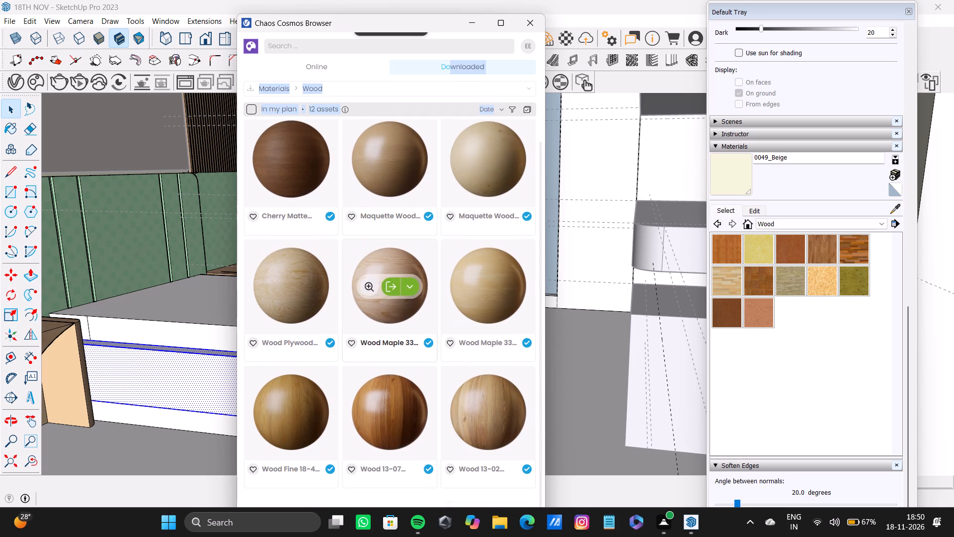
scroll(356, 273, "down", 2)
scroll(507, 353, "down", 4)
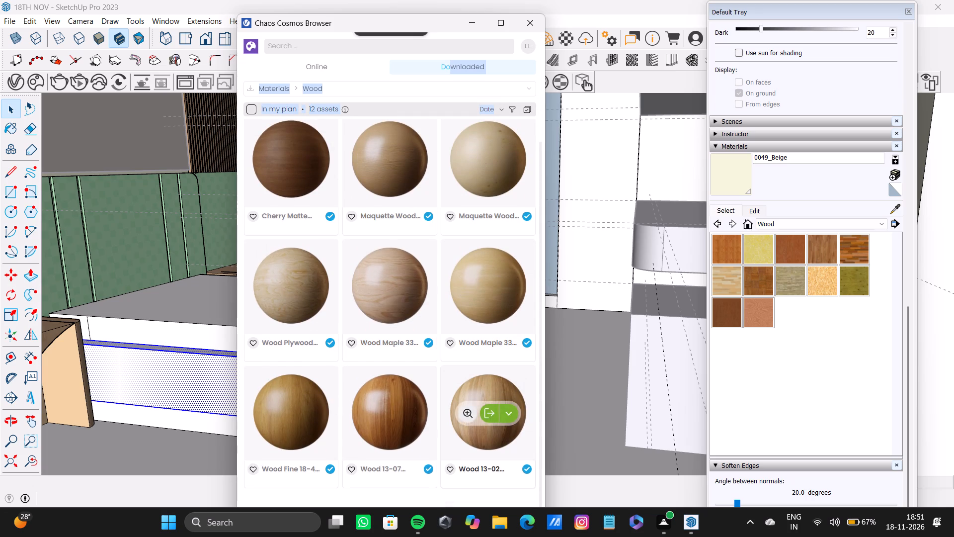
scroll(488, 232, "down", 8)
scroll(478, 275, "up", 4)
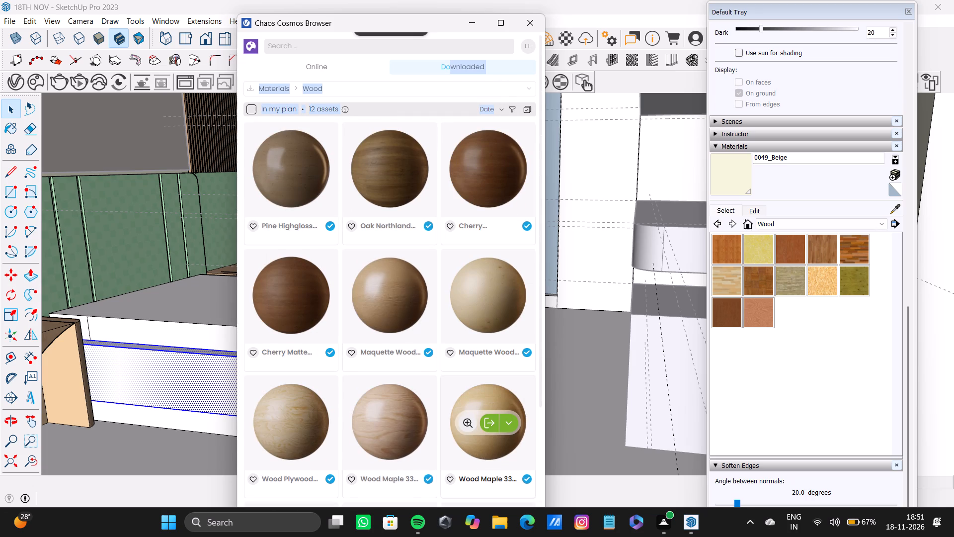
scroll(478, 275, "up", 7)
scroll(478, 275, "down", 13)
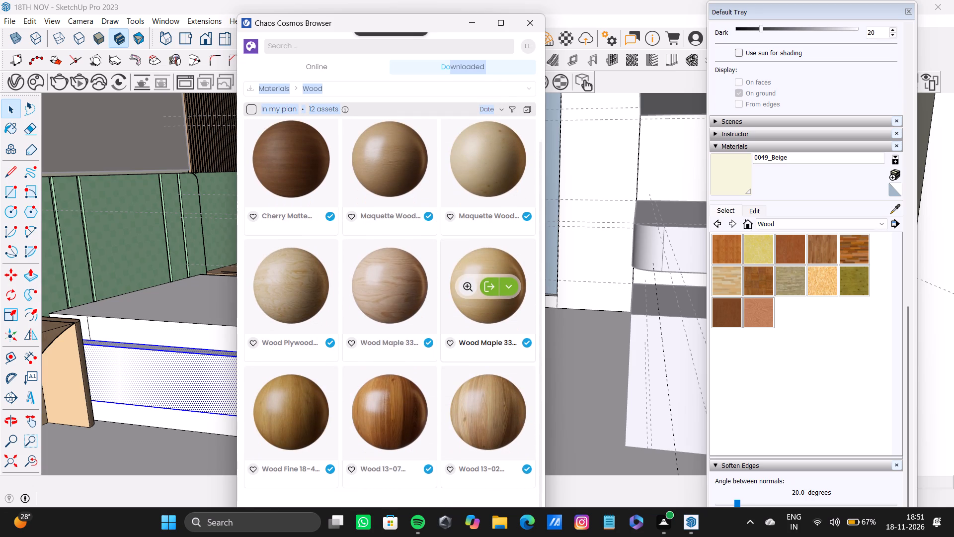
scroll(479, 275, "down", 4)
left_click_drag(539, 169, 546, 232)
left_click_drag(543, 233, 545, 241)
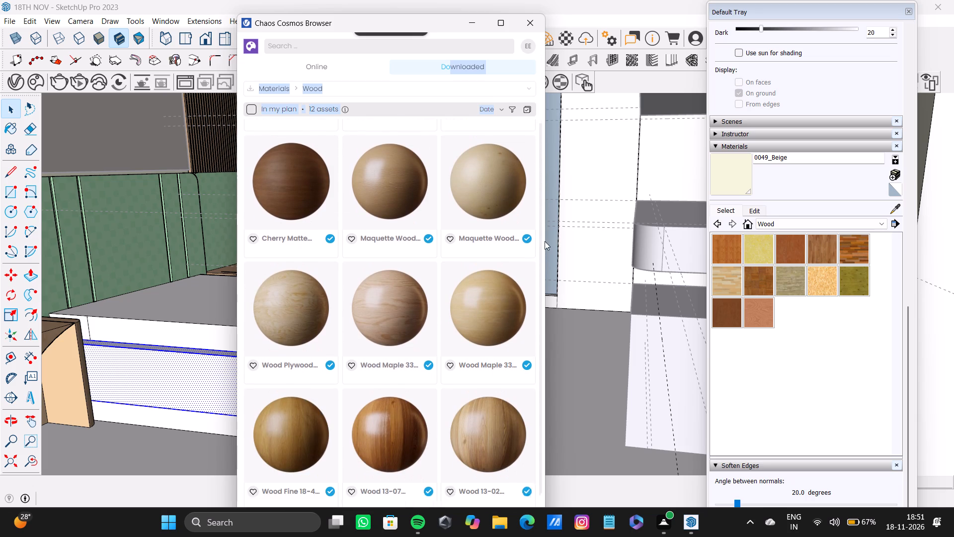
left_click_drag(545, 241, 545, 361)
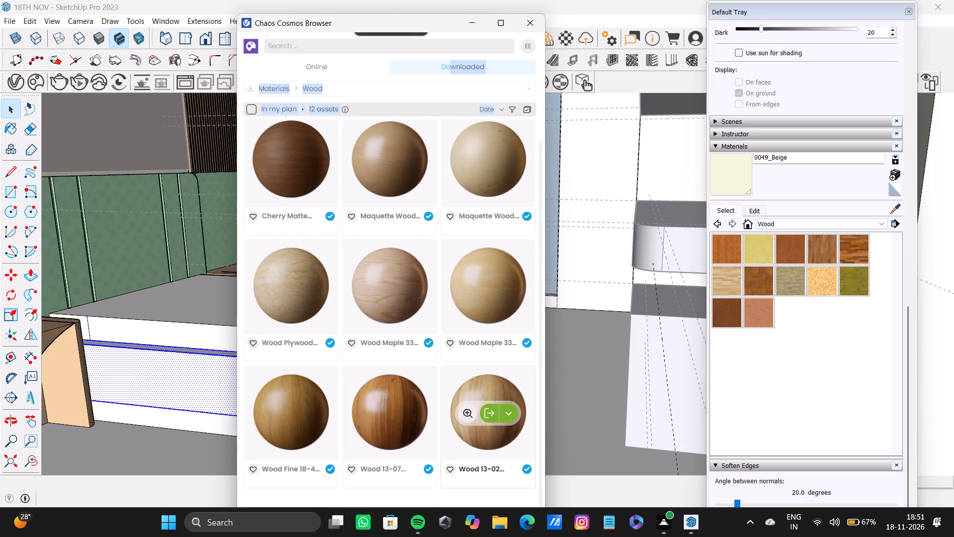
scroll(487, 375, "up", 6)
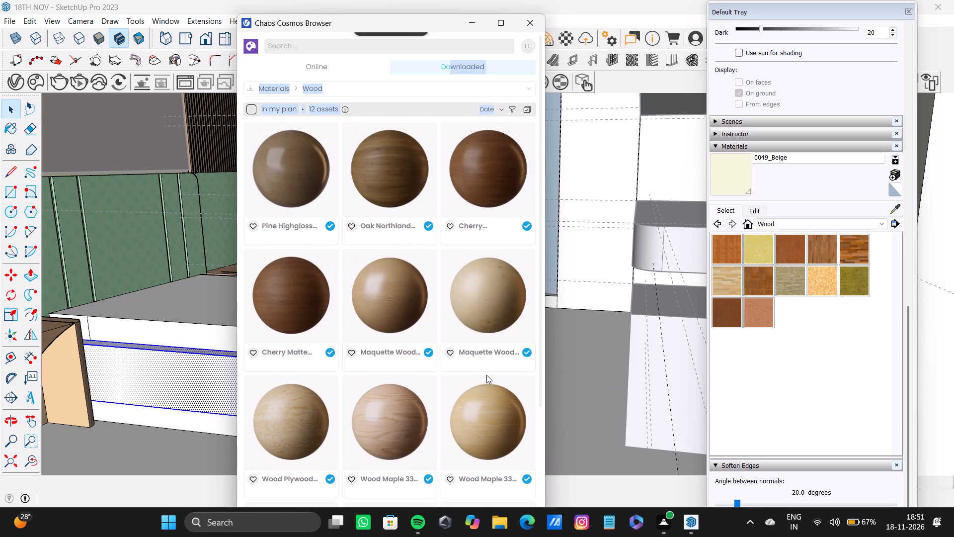
scroll(384, 315, "up", 1)
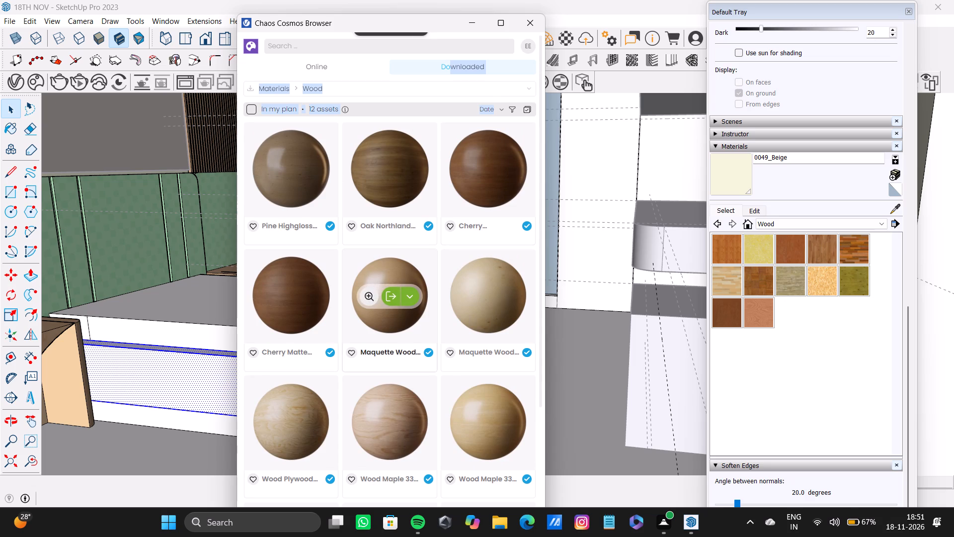
scroll(384, 315, "up", 6)
Import the Maquette Wood B01 12cm material into the scene and close the asset library.
left_click(390, 298)
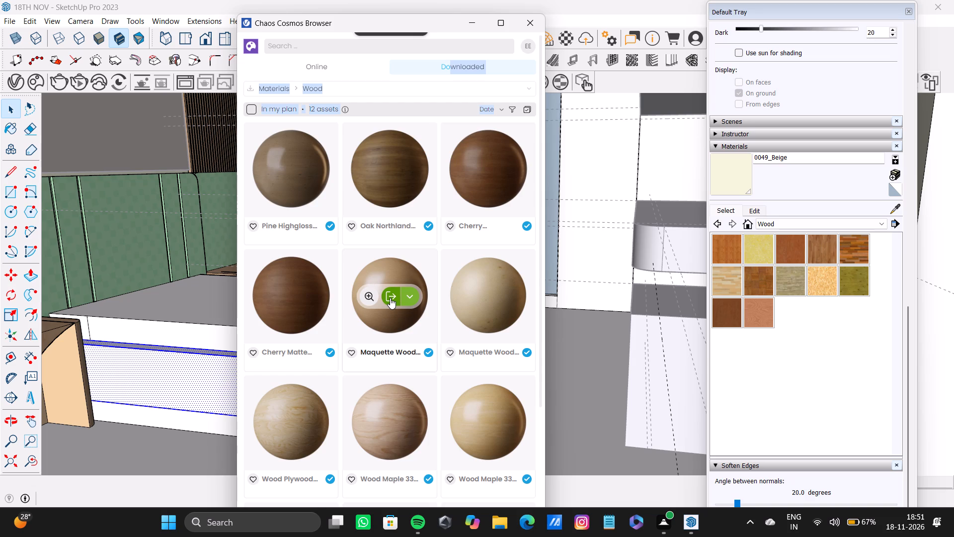
left_click(390, 298)
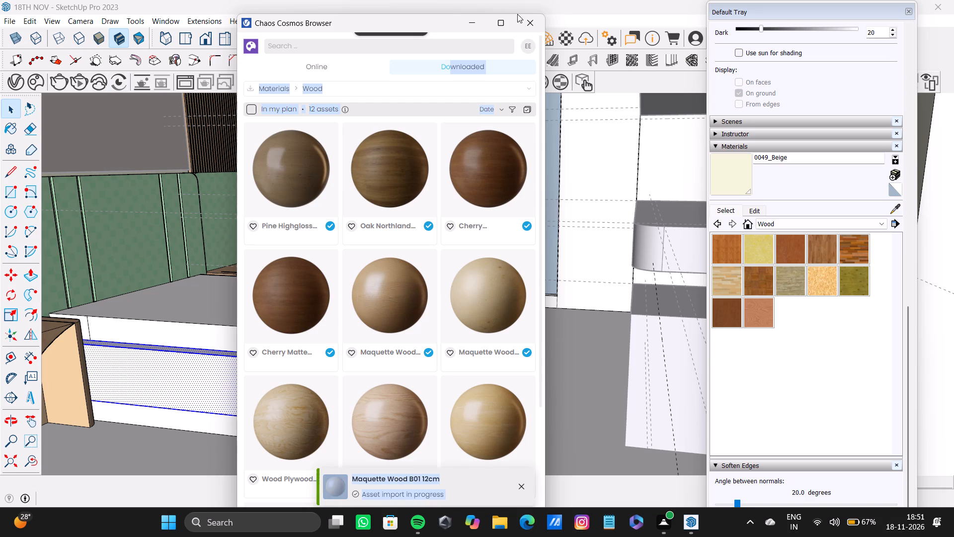
left_click(524, 22)
Reopen the downloaded Wood materials, import Maquette Wood B01 12cm again, and move the library clear of the model.
left_click(42, 92)
left_click(43, 91)
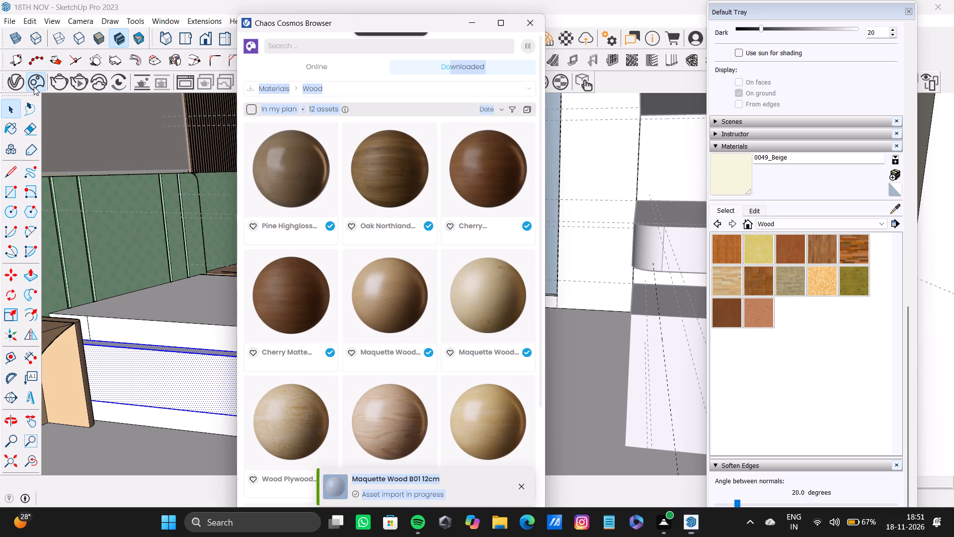
left_click(311, 65)
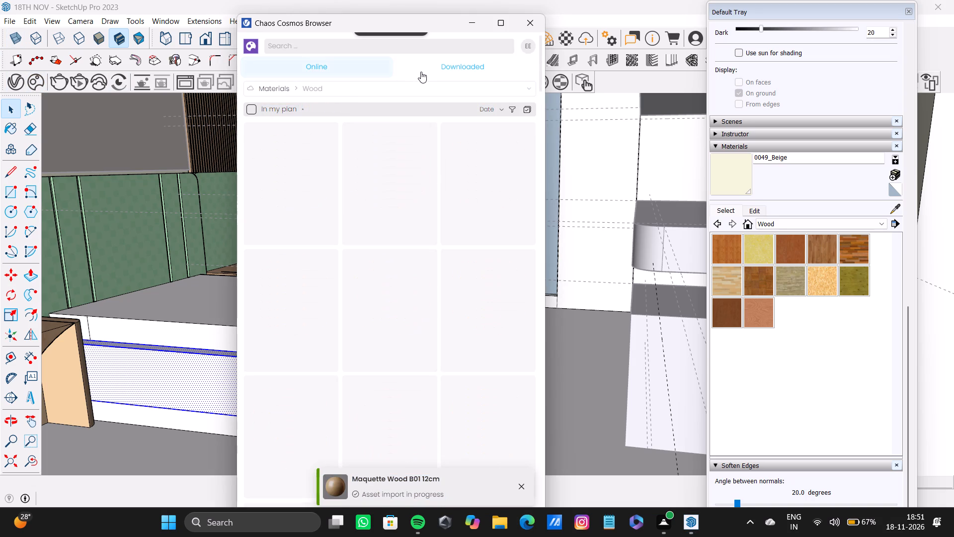
left_click(421, 72)
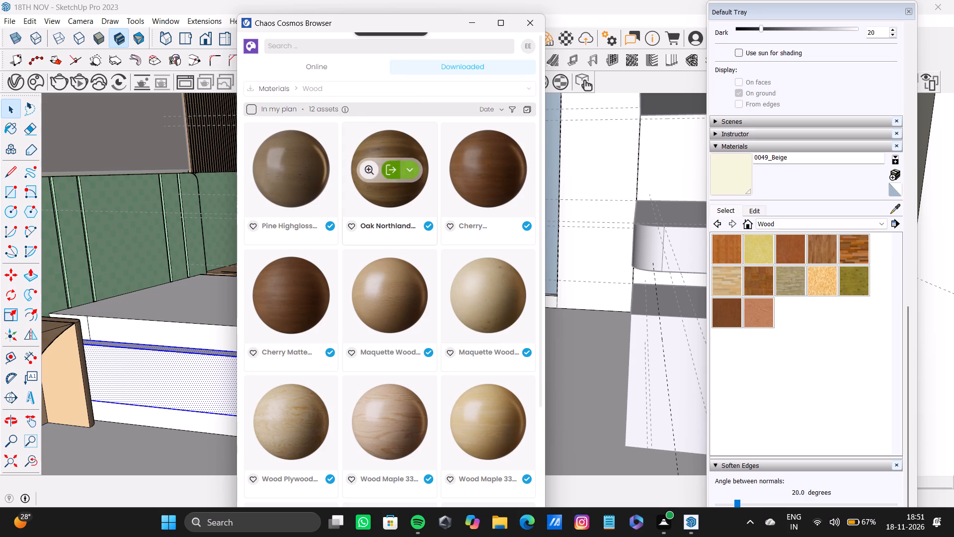
scroll(436, 253, "down", 2)
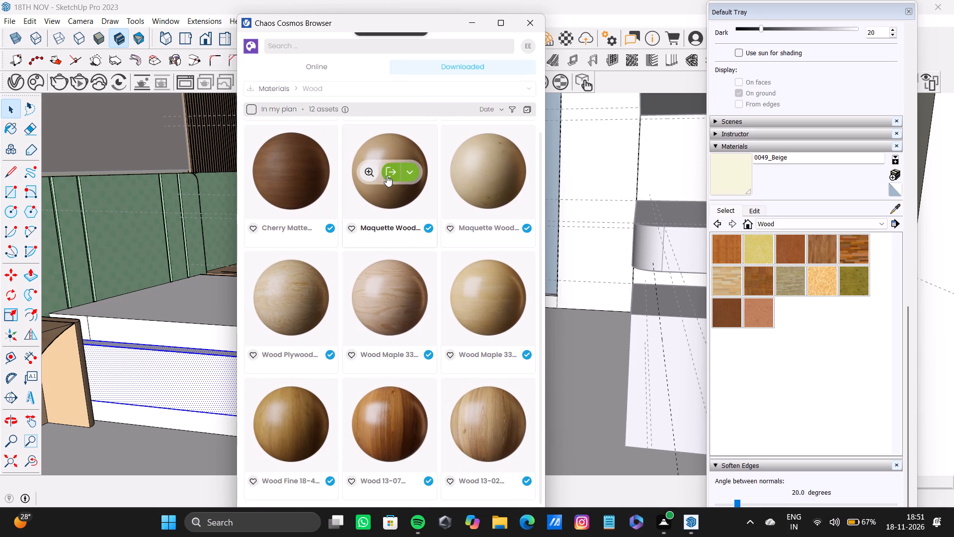
left_click(386, 176)
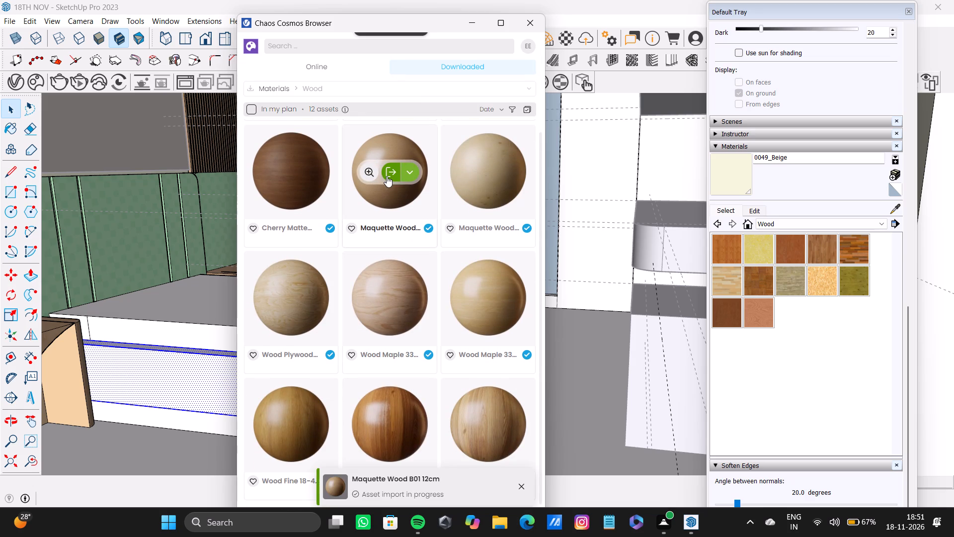
left_click_drag(439, 26, 690, 429)
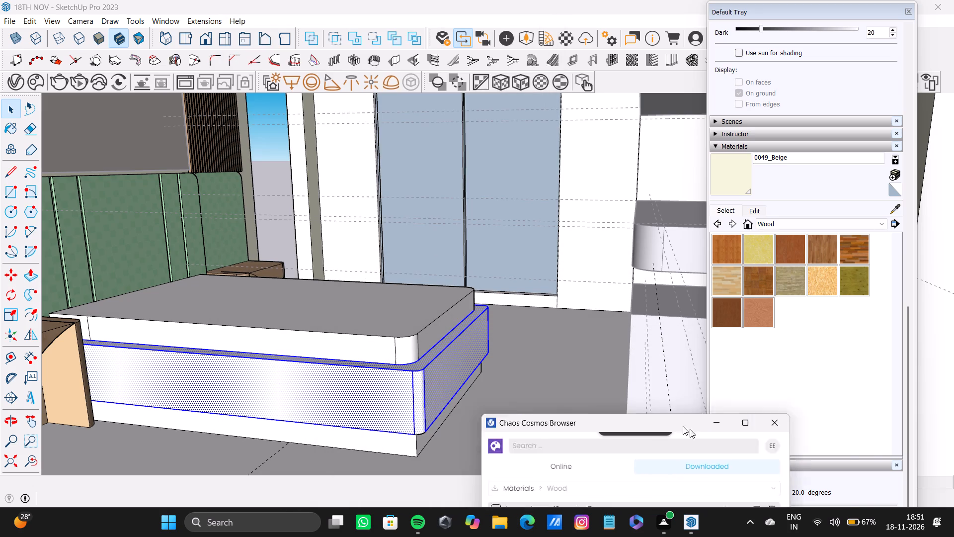
left_click_drag(690, 429, 732, 471)
Apply the Maquette Wood B01 12cm#2 material to the selected bed base faces through the V-Ray Asset Editor.
left_click(21, 82)
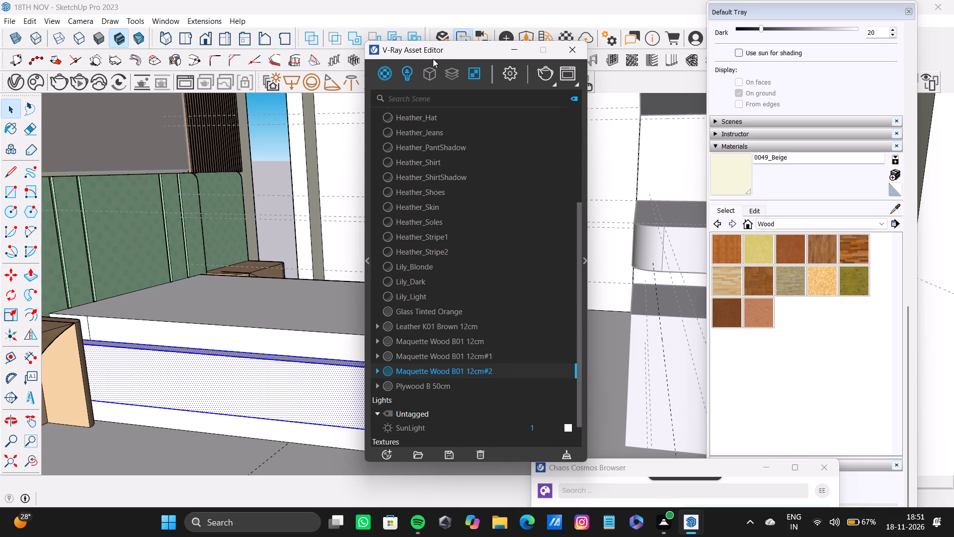
left_click_drag(439, 52, 671, 43)
right_click(650, 362)
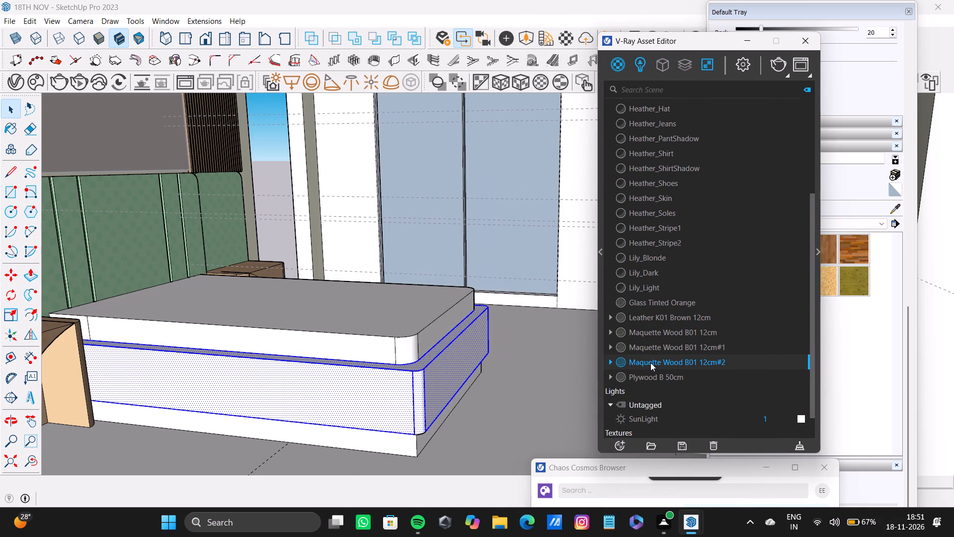
left_click(668, 221)
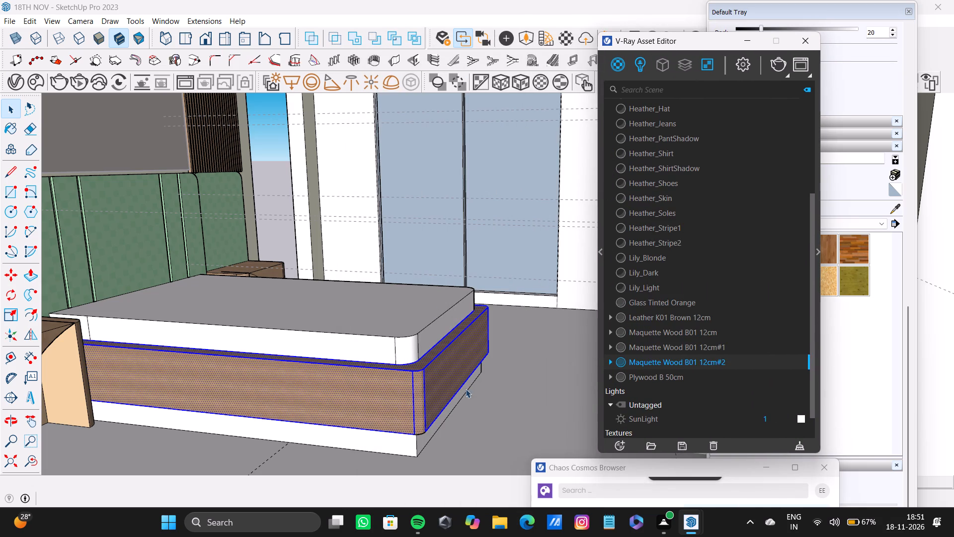
Select the near long side face of the recessed plinth beneath the bed base.
left_click(394, 443)
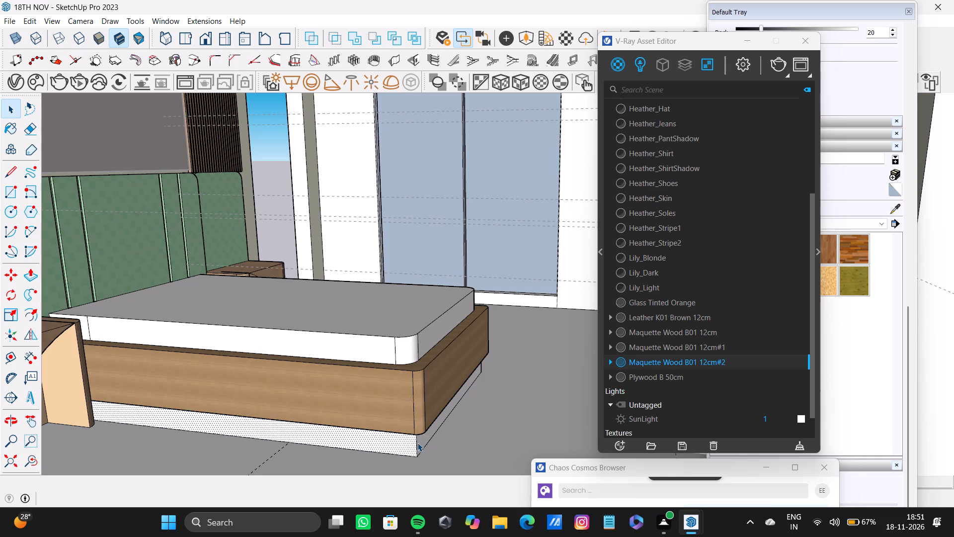
scroll(450, 349, "down", 8)
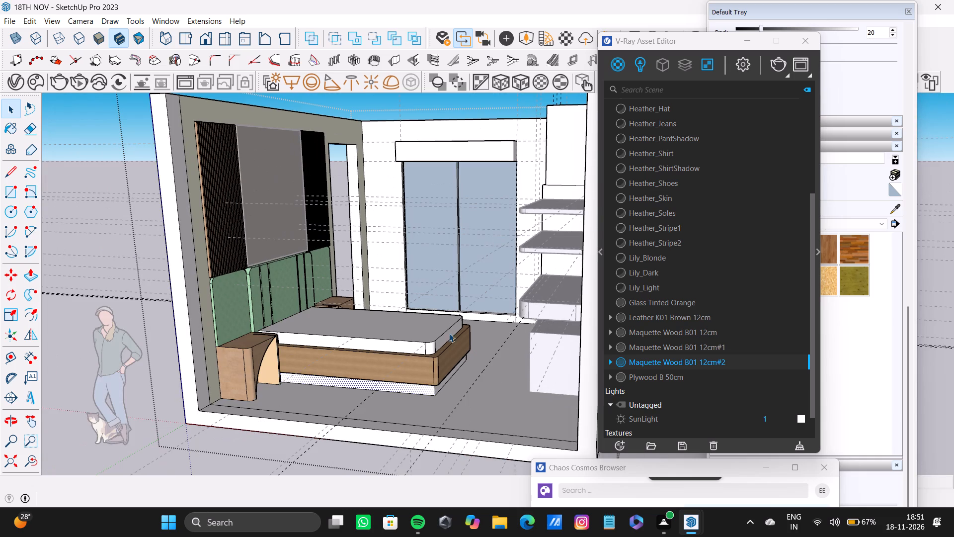
scroll(458, 365, "up", 11)
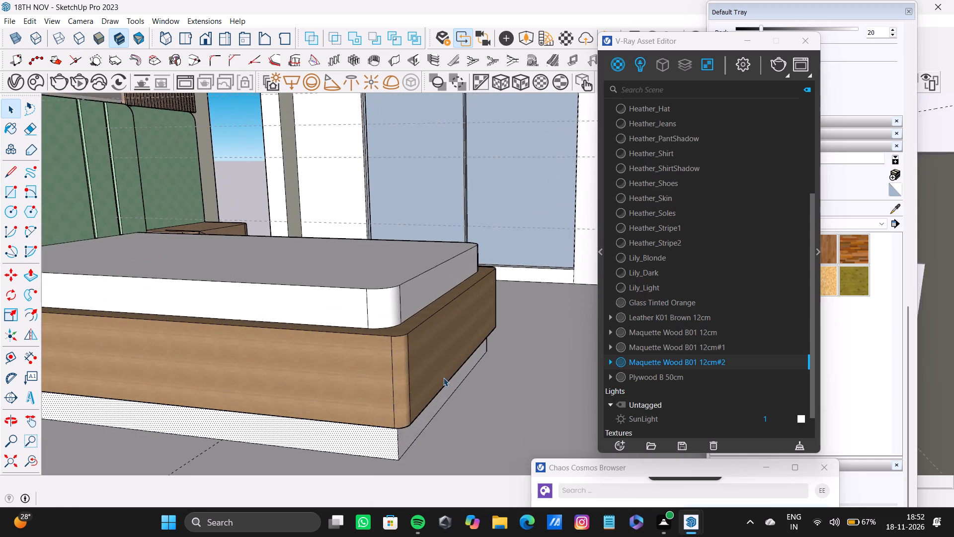
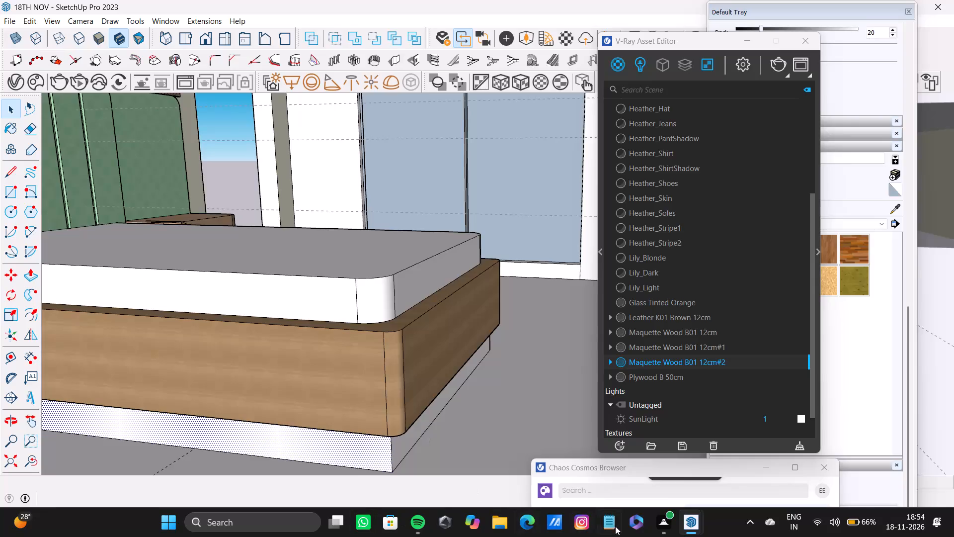
Bring the Chaos Cosmos Browser window up over the bed in the model view to browse its materials.
left_click_drag(607, 465, 305, 288)
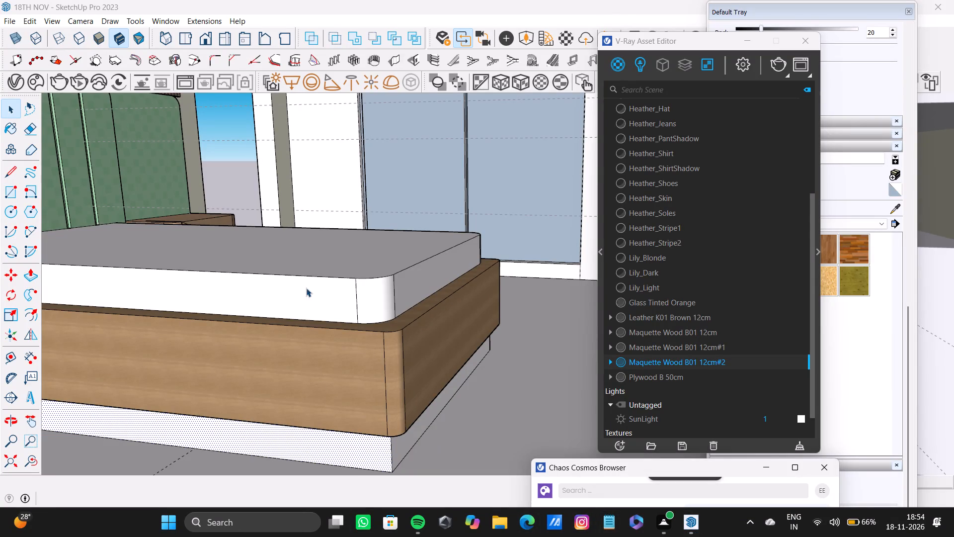
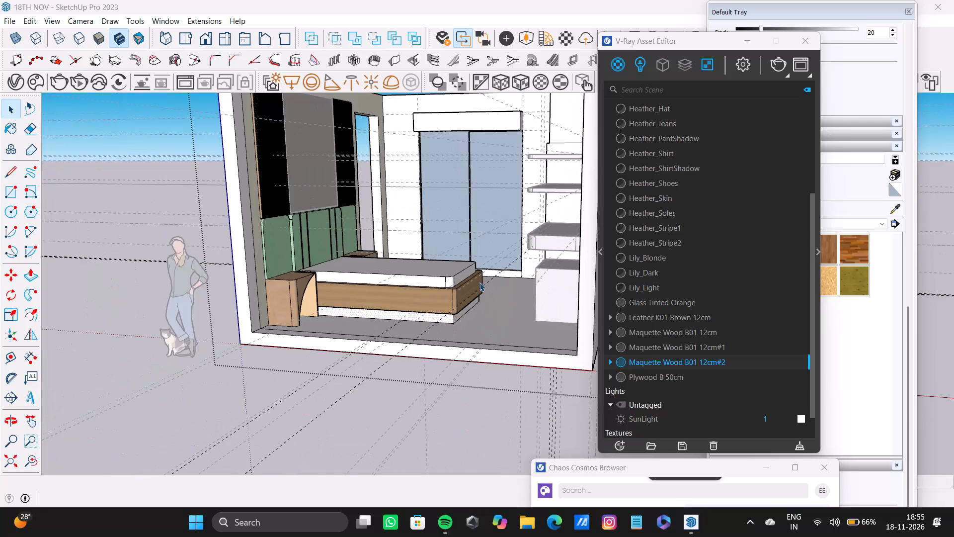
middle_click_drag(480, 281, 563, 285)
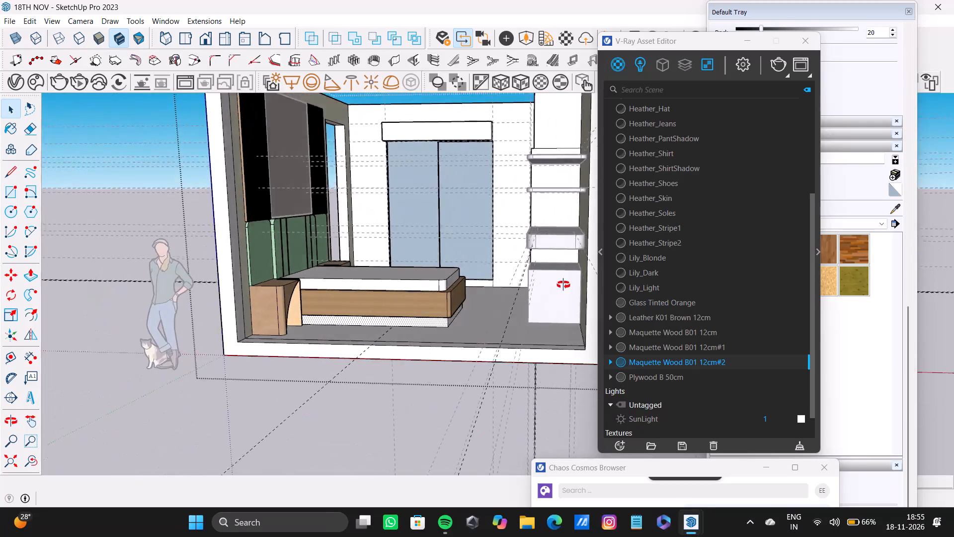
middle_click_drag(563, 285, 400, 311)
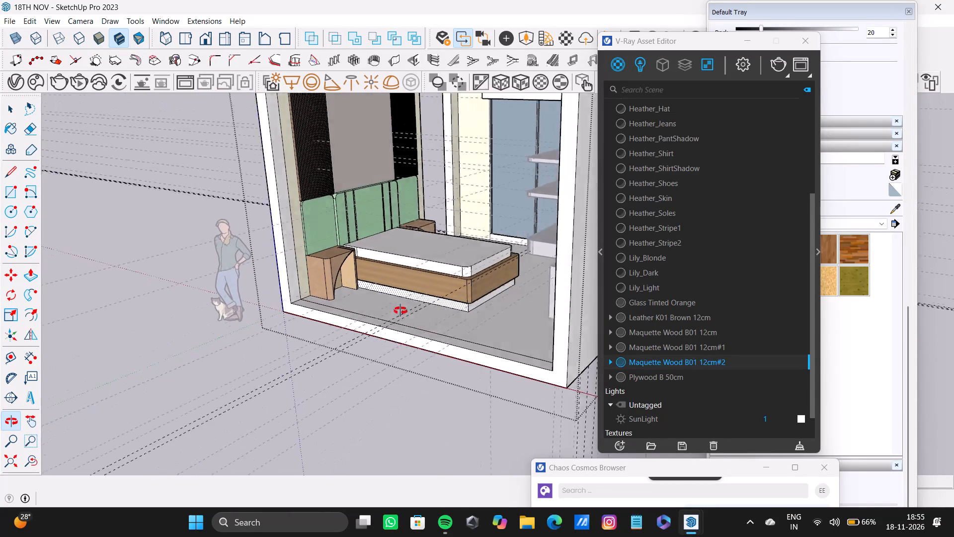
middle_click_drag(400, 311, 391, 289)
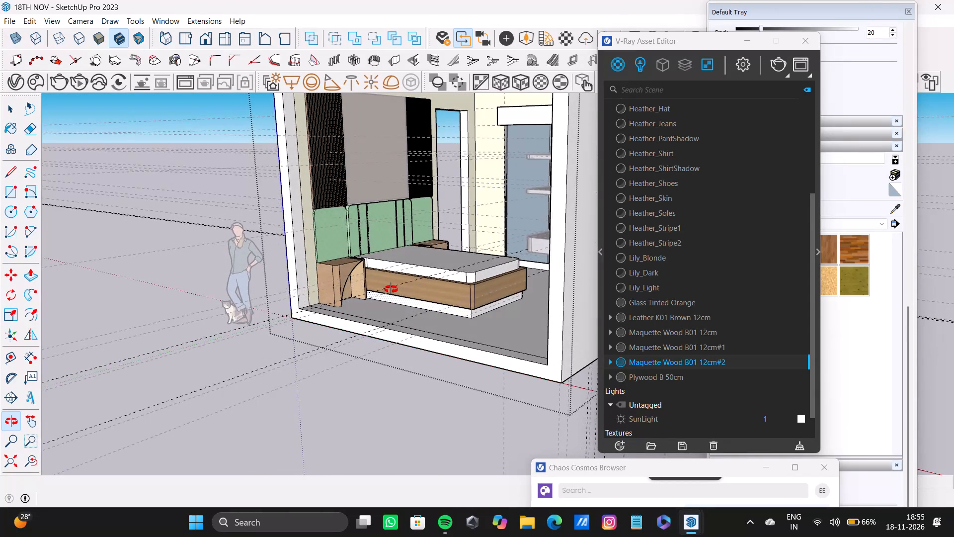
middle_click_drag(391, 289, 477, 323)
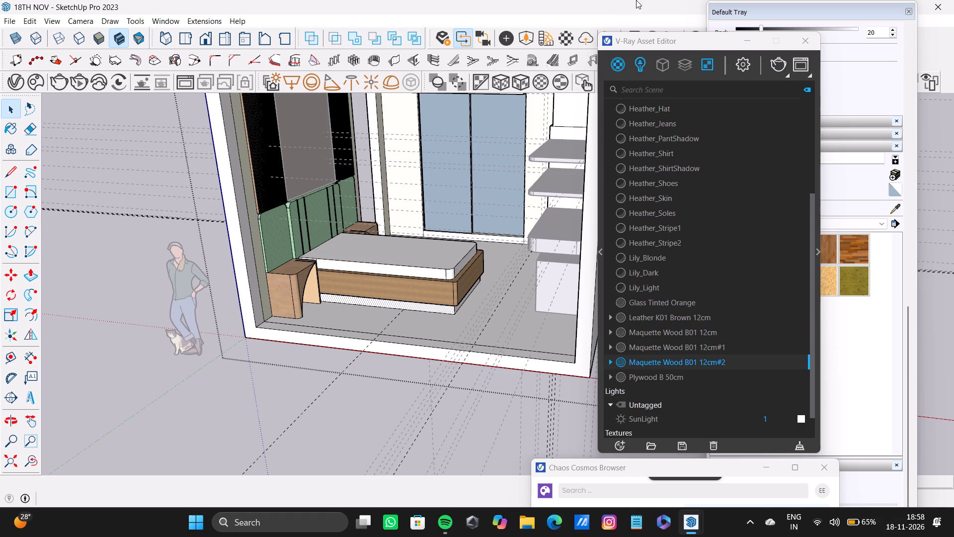
Clear the model view by minimising the V-Ray Asset Editor and closing the Default Tray and Chaos Cosmos Browser.
left_click(740, 39)
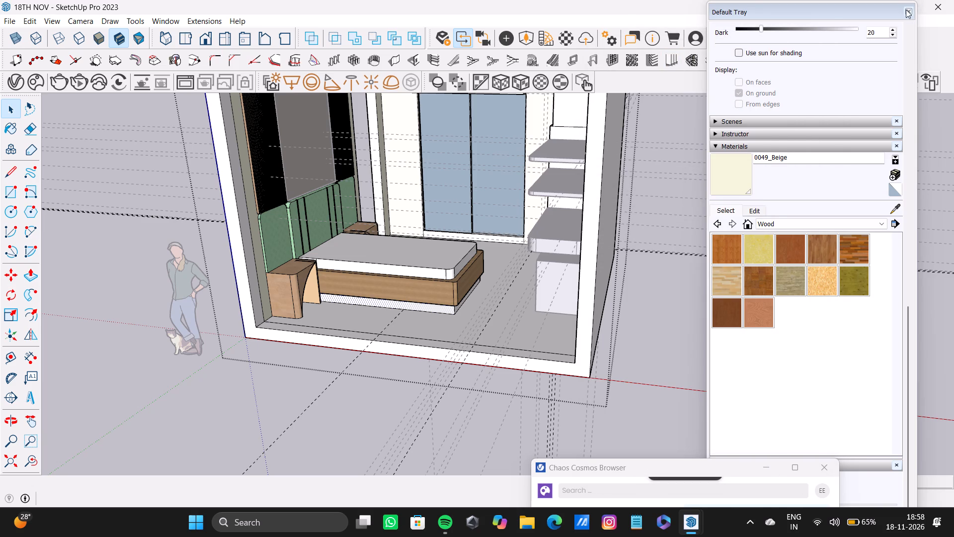
left_click(910, 8)
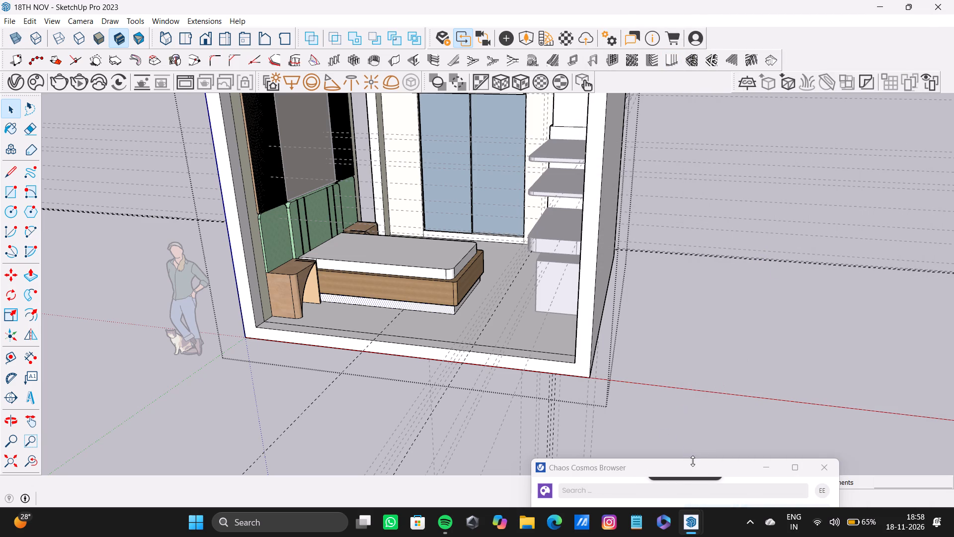
left_click_drag(694, 465, 585, 288)
left_click(725, 293)
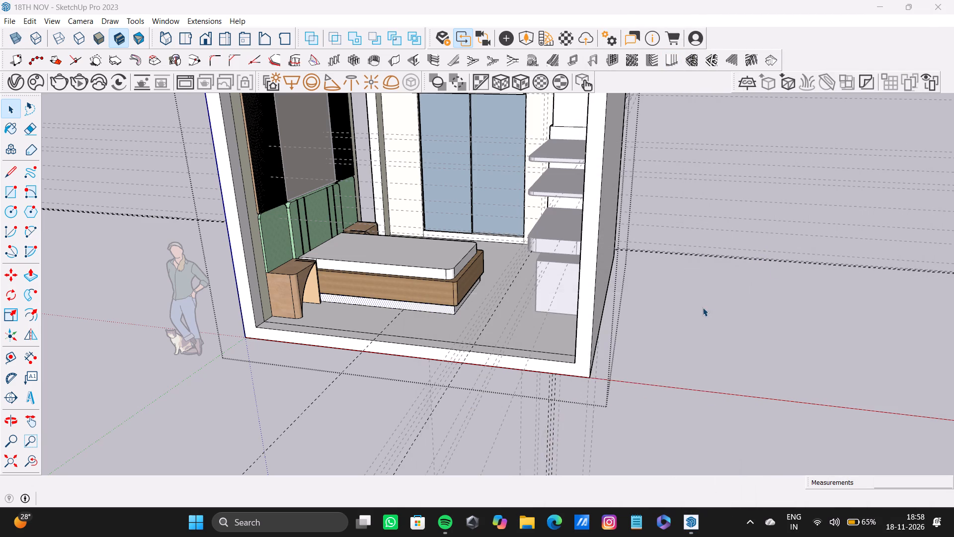
Minimise the SketchUp model window and launch the Fuji application from the desktop.
left_click(882, 0)
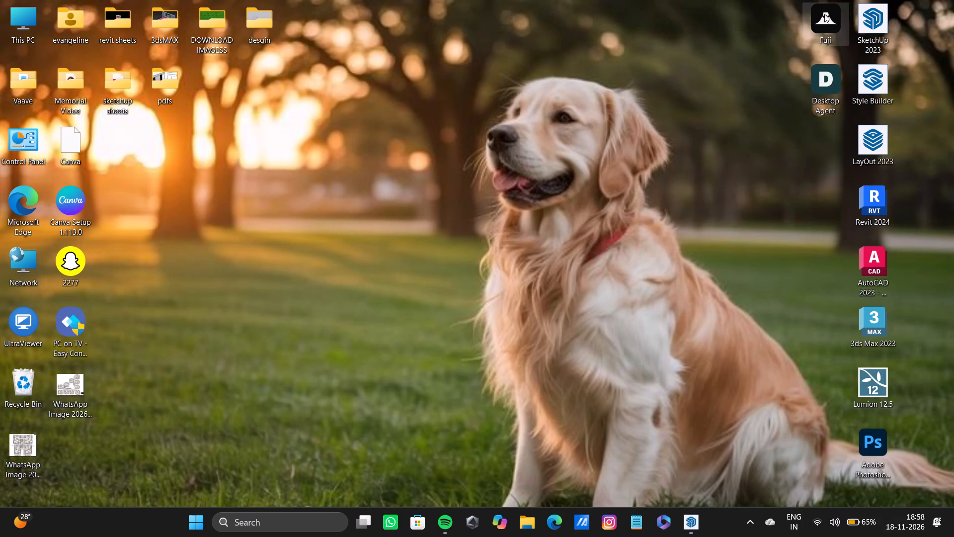
double_click(825, 14)
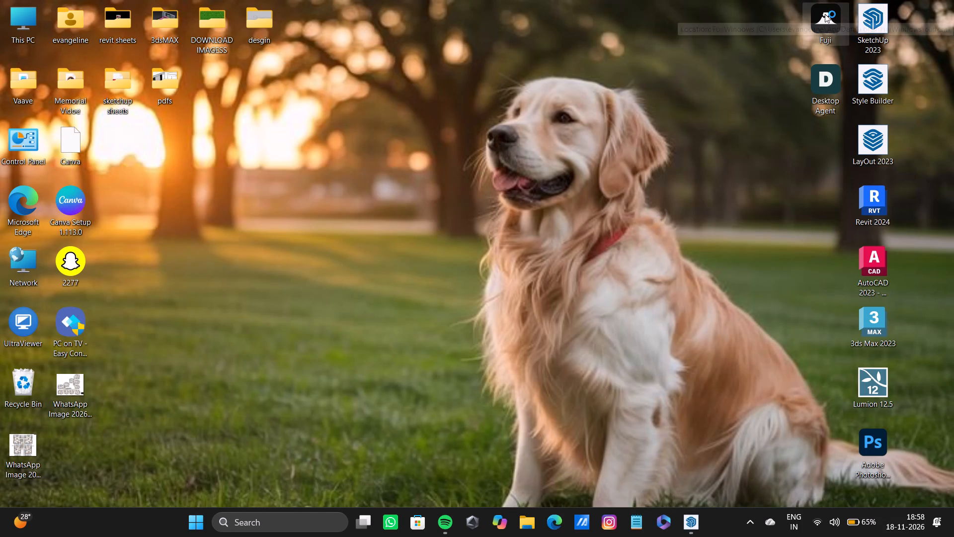
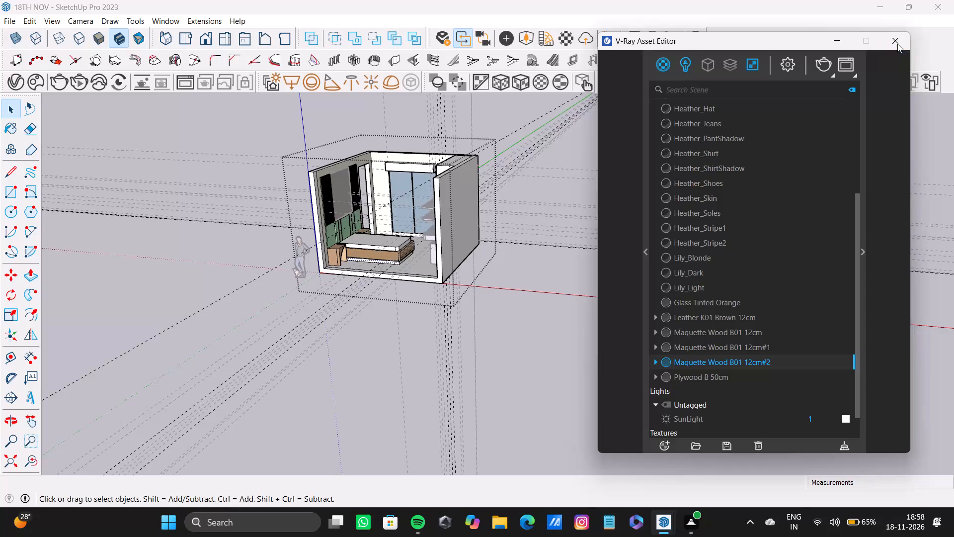
Add the foot-end face of the bed's recessed plinth, with its edges, to the selected long side face.
scroll(397, 204, "up", 9)
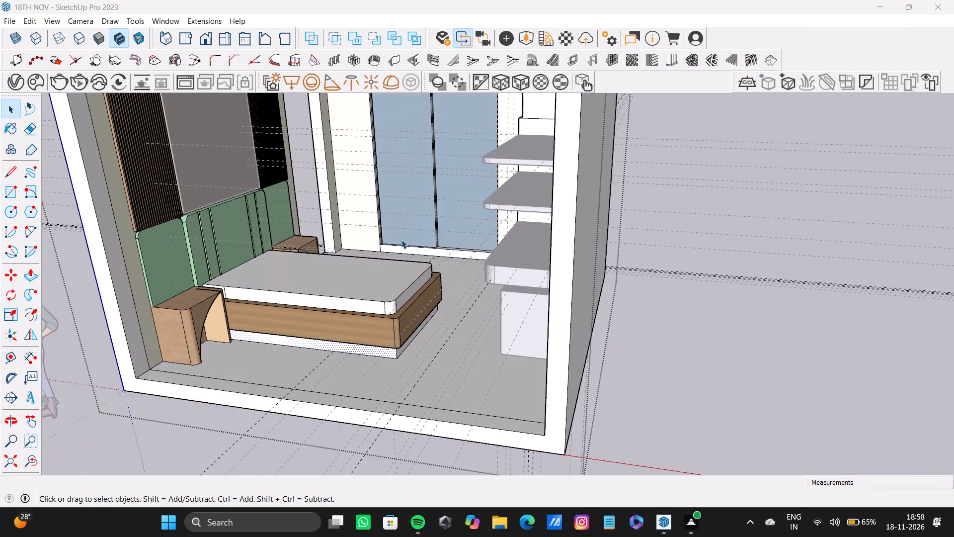
scroll(401, 240, "down", 4)
middle_click_drag(401, 240, 417, 326, "shift")
scroll(454, 307, "up", 8)
middle_click_drag(507, 299, 546, 295)
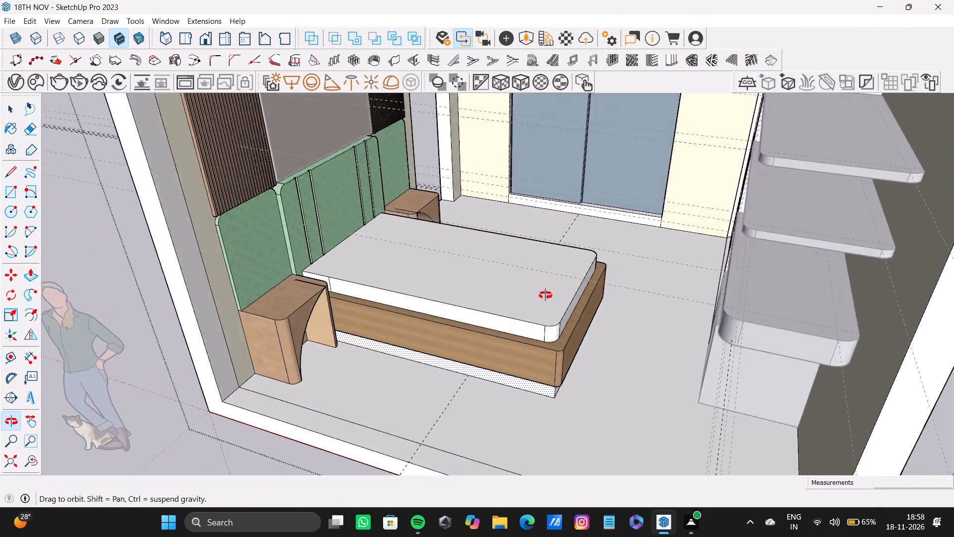
middle_click_drag(546, 295, 549, 319)
scroll(550, 341, "up", 5)
middle_click_drag(550, 342, 538, 261)
middle_click_drag(547, 359, 513, 197, "shift")
scroll(550, 298, "up", 2)
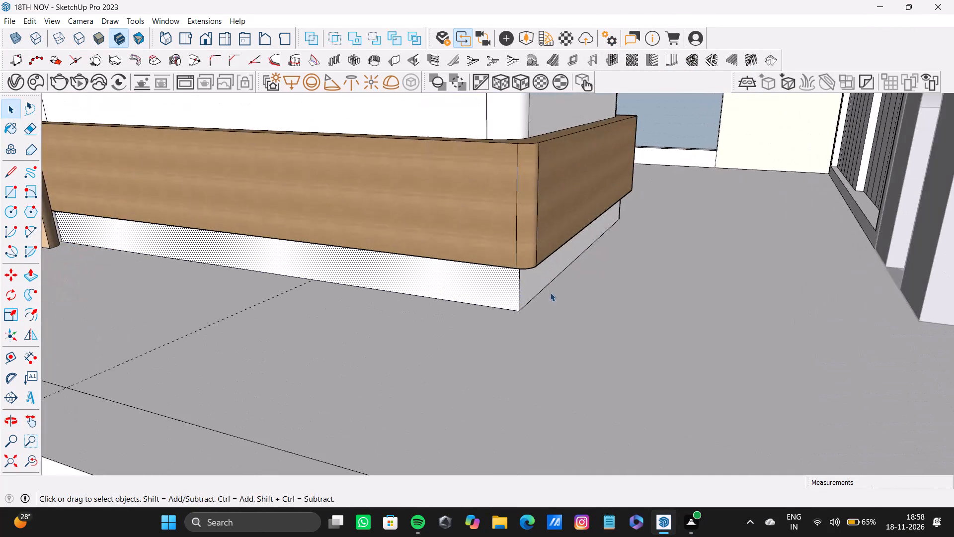
scroll(550, 292, "up", 7)
double_click(533, 286, "shift")
Examine the bed, its plinth and the surrounding bedroom from several angles.
scroll(499, 271, "down", 10, "shift")
middle_click_drag(499, 277, 728, 262)
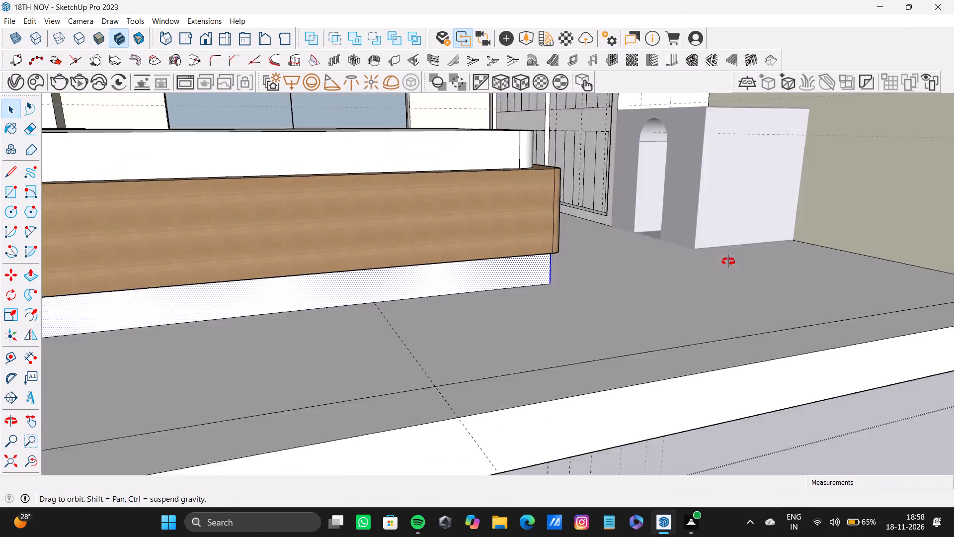
middle_click_drag(728, 262, 749, 260)
scroll(586, 201, "down", 10)
middle_click_drag(539, 174, 550, 312, "shift")
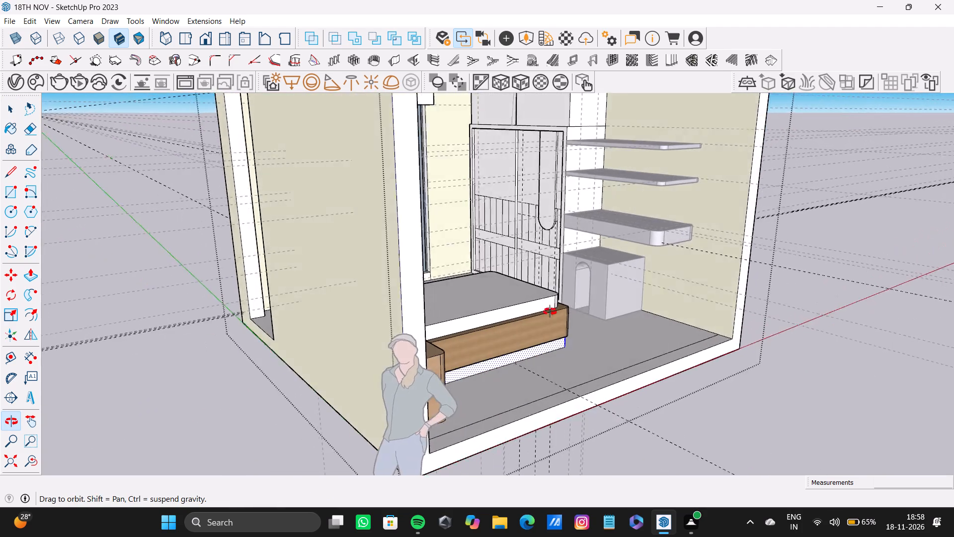
middle_click_drag(550, 312, 485, 316, "shift")
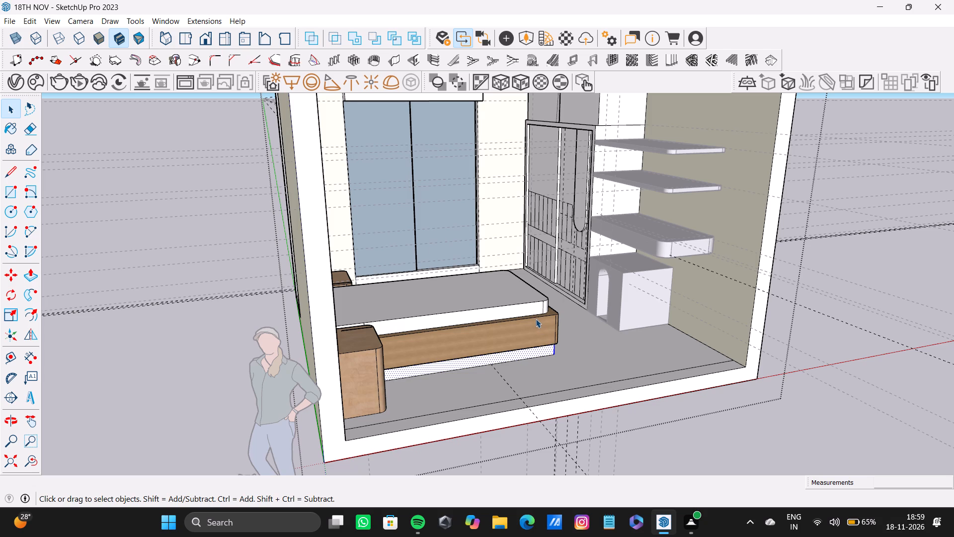
scroll(506, 321, "down", 14)
scroll(505, 321, "down", 20)
scroll(505, 321, "down", 1)
middle_click_drag(535, 342, 452, 356)
scroll(508, 363, "up", 13)
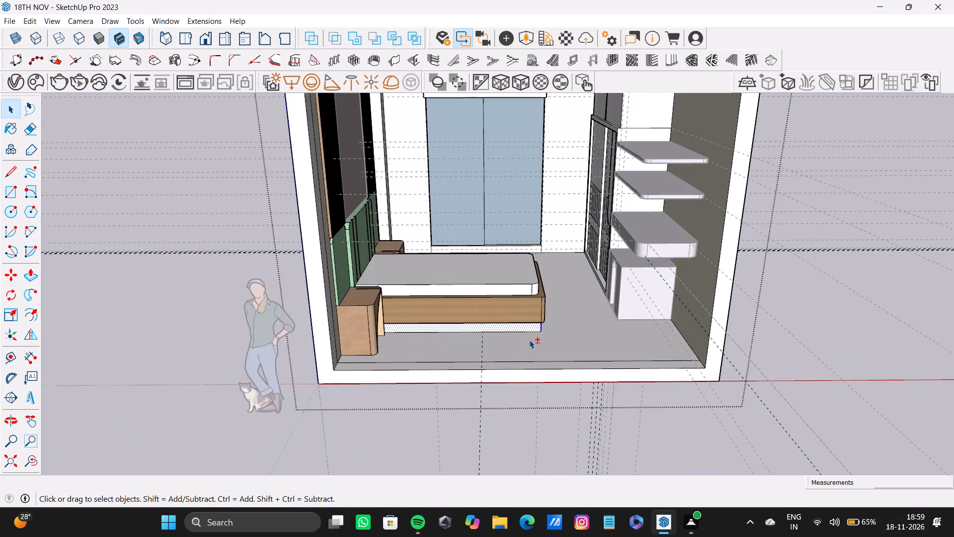
scroll(529, 340, "up", 3)
middle_click_drag(538, 328, 425, 284)
scroll(493, 301, "up", 7)
scroll(571, 331, "down", 9, "shift")
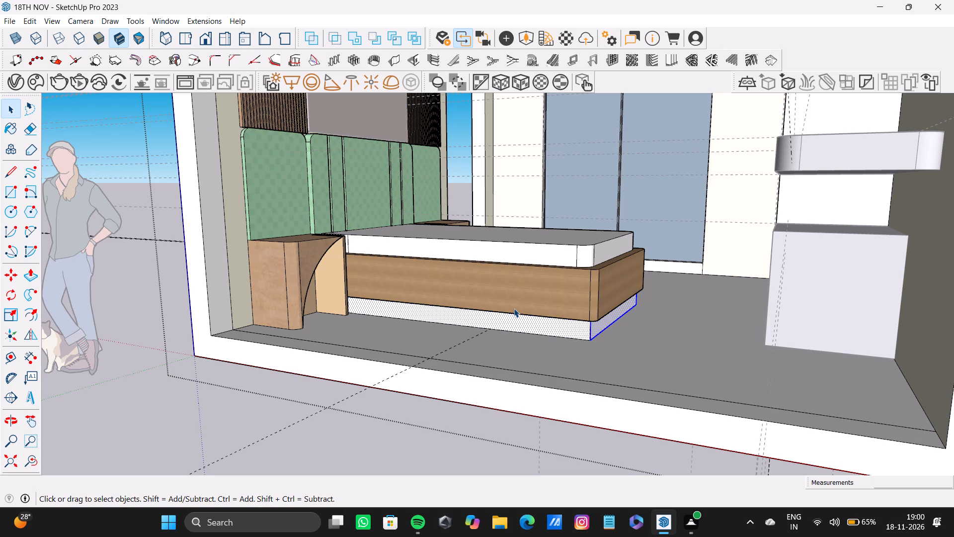
scroll(562, 307, "down", 11)
scroll(405, 264, "down", 16)
scroll(476, 284, "up", 1)
scroll(484, 281, "down", 5, "shift")
middle_click_drag(485, 283, 535, 373, "shift")
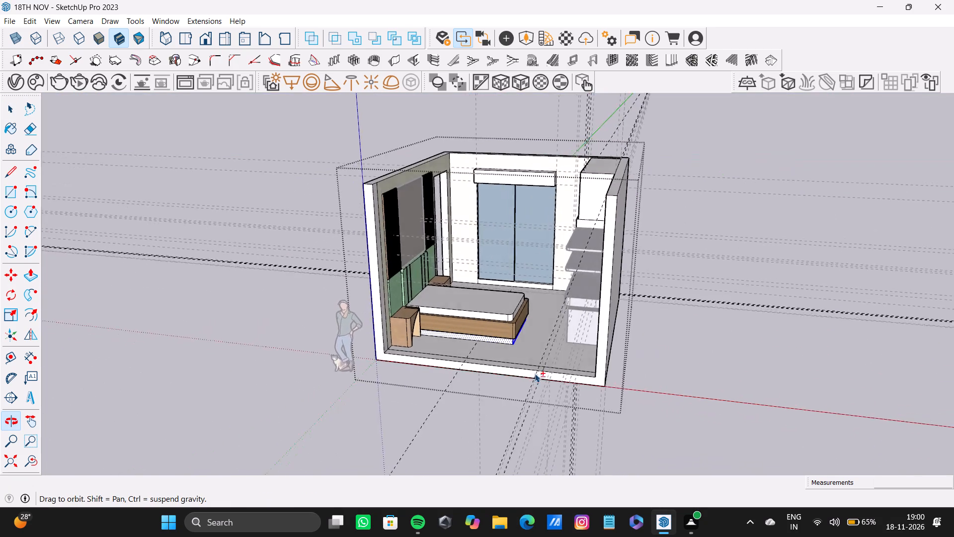
middle_click_drag(535, 373, 535, 378, "shift")
scroll(537, 341, "up", 15)
middle_click_drag(515, 217, 506, 393)
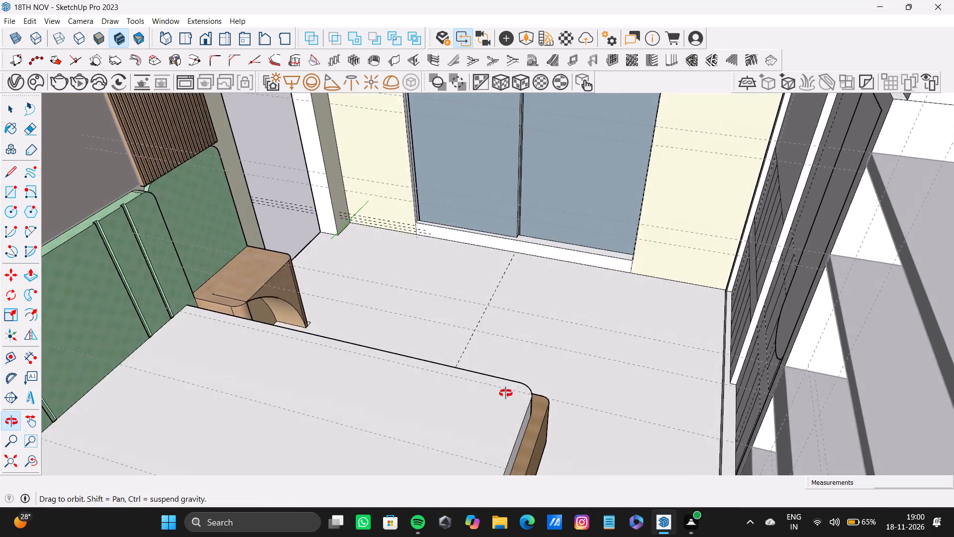
middle_click_drag(506, 393, 186, 420)
scroll(262, 398, "down", 1)
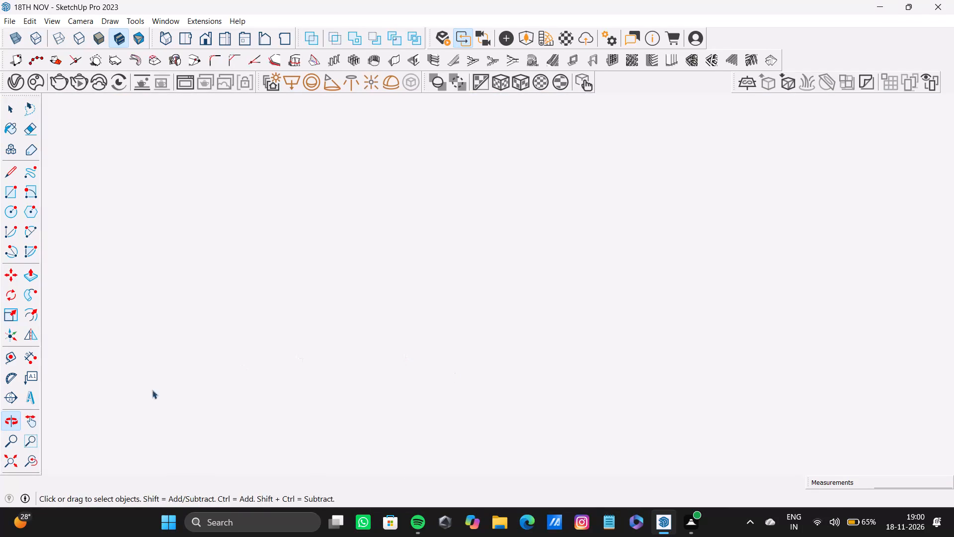
Add the plinth's far long side face, facing the window, to the selection together with its edges.
left_click(34, 462)
middle_click_drag(402, 254, 415, 254)
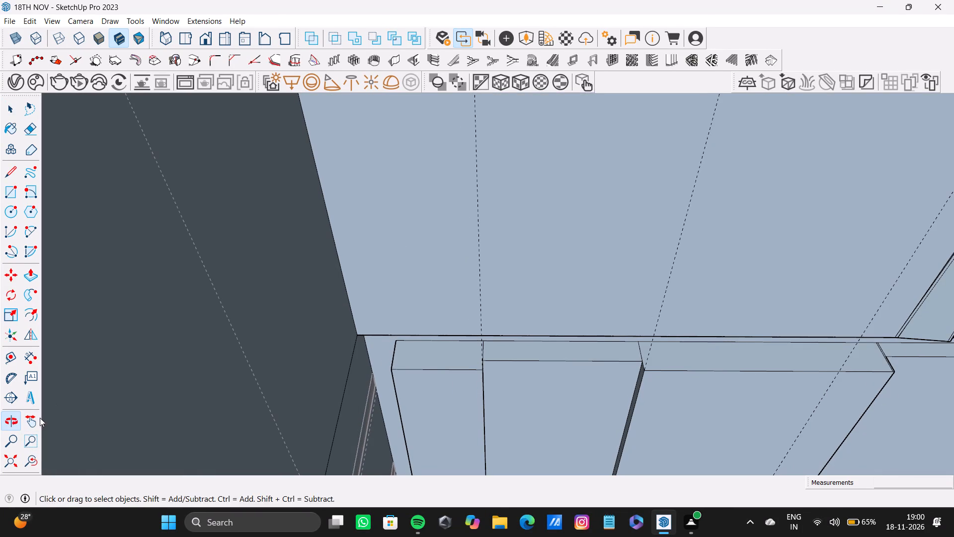
left_click_drag(21, 442, 14, 453)
left_click(11, 458)
middle_click_drag(540, 181, 376, 368)
scroll(514, 263, "up", 6)
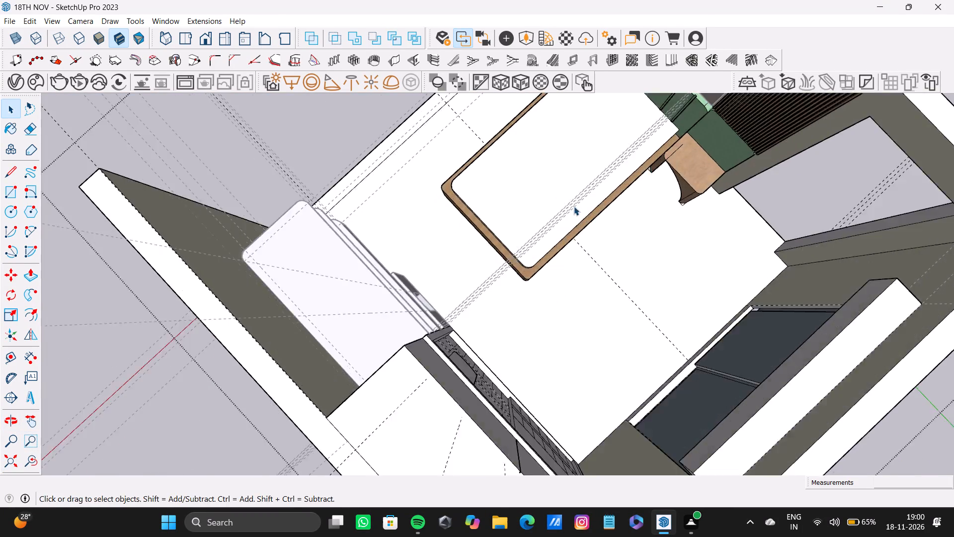
scroll(574, 206, "up", 5)
middle_click_drag(599, 276, 437, 135)
scroll(510, 292, "up", 6)
middle_click_drag(582, 342, 551, 183)
scroll(546, 339, "up", 3)
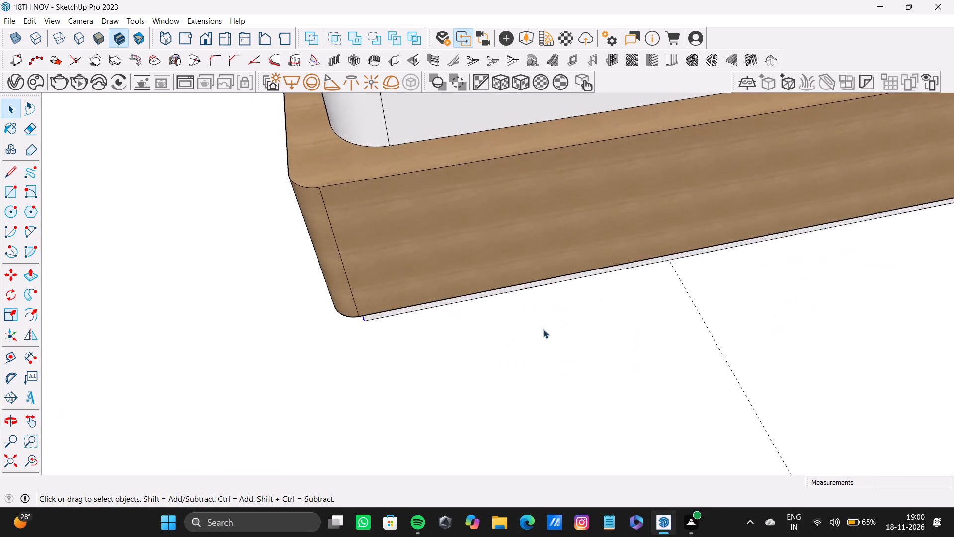
scroll(543, 329, "up", 5)
middle_click_drag(505, 287, 487, 245)
double_click(495, 265, "shift")
Sample the green Leather K01 Brown 12cm material from the headboard and paint the selected plinth faces with it.
scroll(372, 248, "down", 5, "shift")
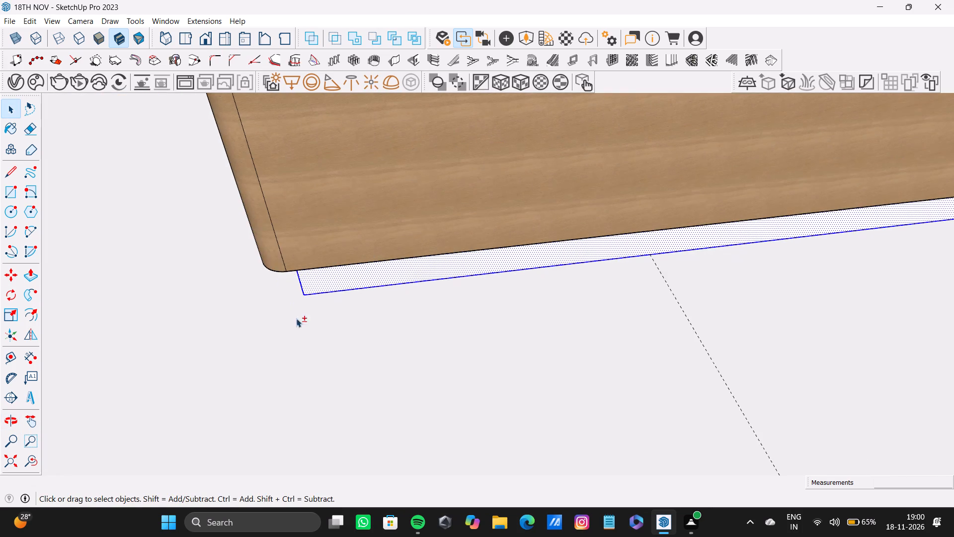
left_click(6, 463, "shift")
middle_click_drag(105, 415, 721, 391)
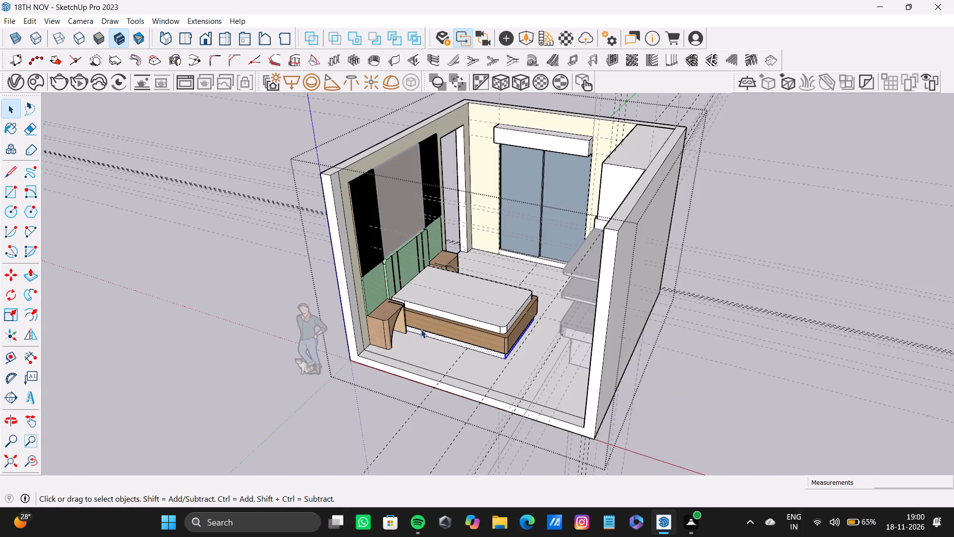
scroll(421, 329, "up", 4)
scroll(72, 223, "up", 6)
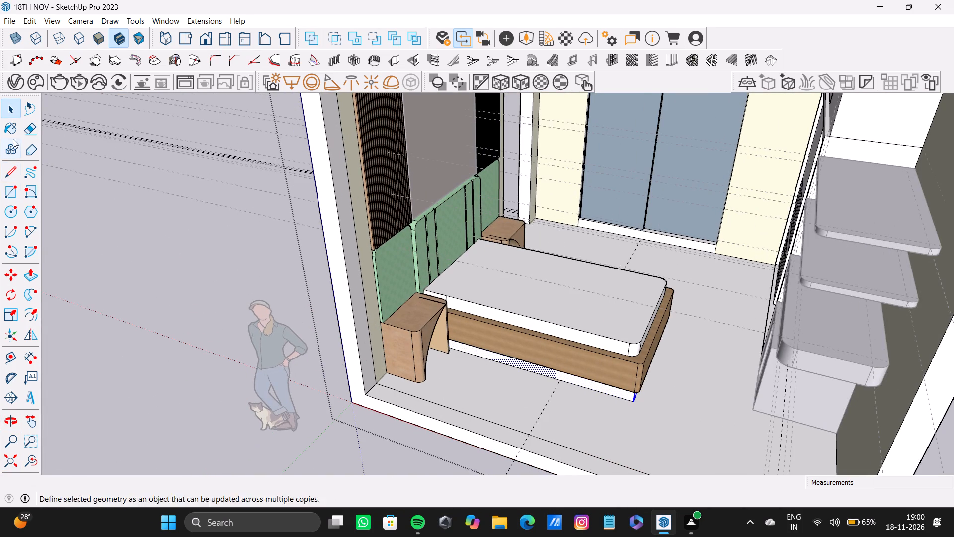
left_click(12, 128, "shift")
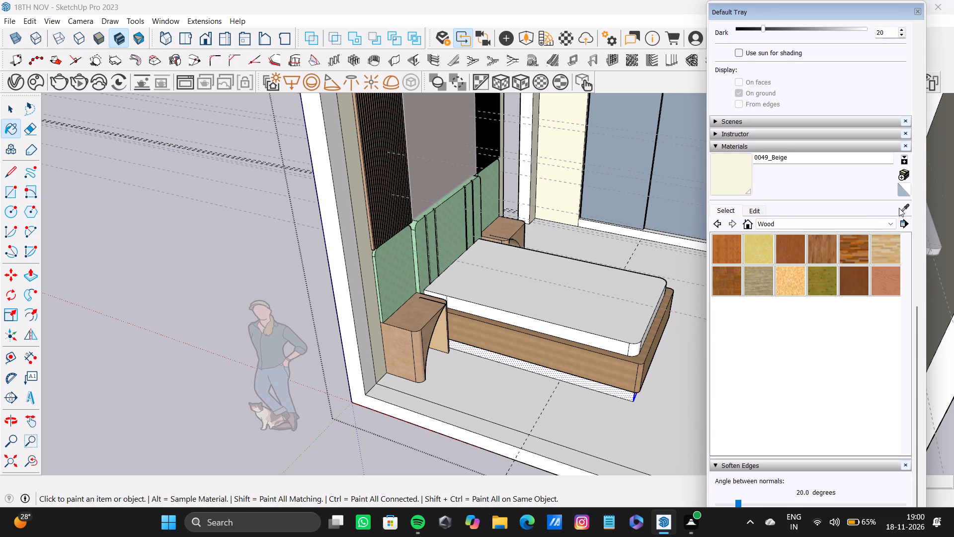
left_click(900, 208, "shift")
left_click(441, 218, "shift")
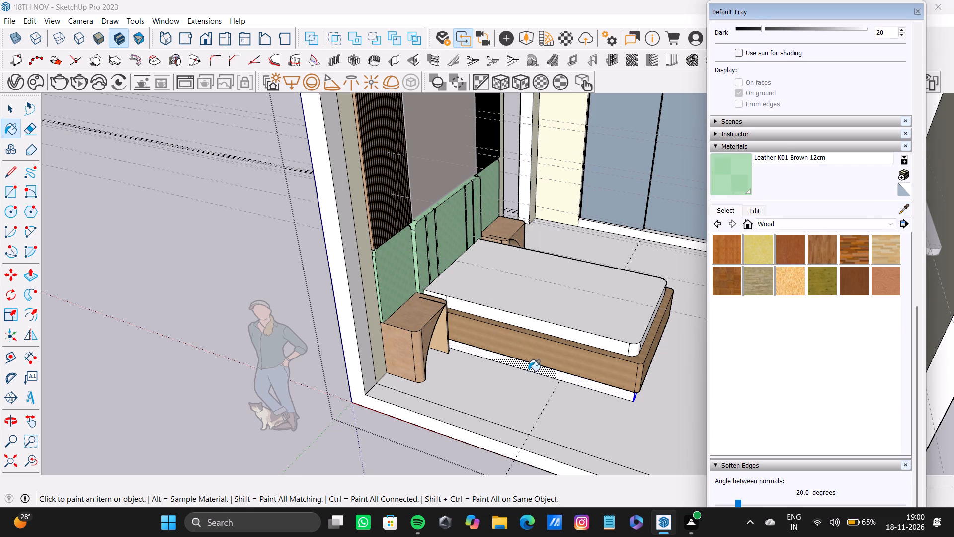
scroll(528, 371, "up", 9, "shift")
middle_click_drag(607, 393, 553, 361, "shift")
scroll(627, 387, "up", 3, "shift")
left_click(649, 376, "shift")
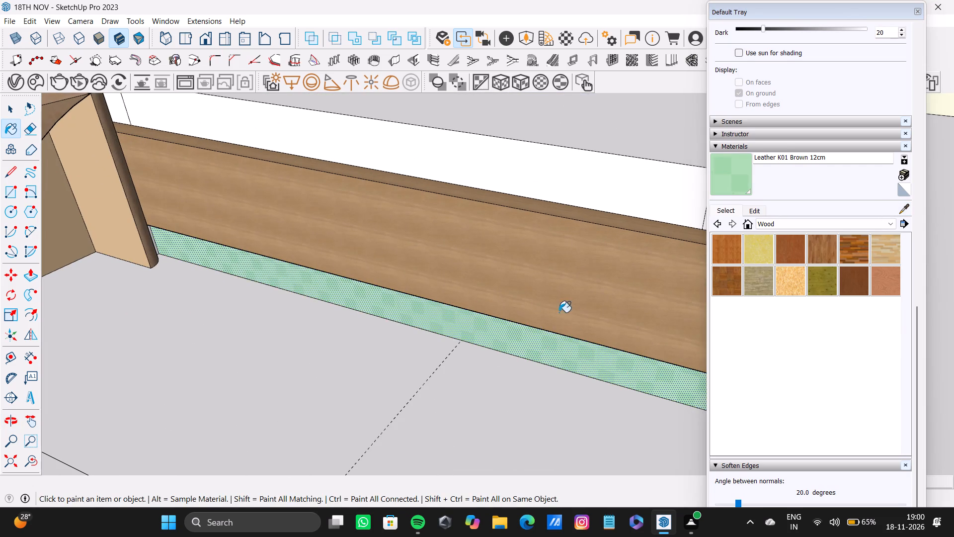
Paint the small unpainted plinth face behind the near nightstand with Leather K01 Brown 12cm.
middle_click_drag(559, 312, 440, 280)
scroll(261, 201, "up", 14)
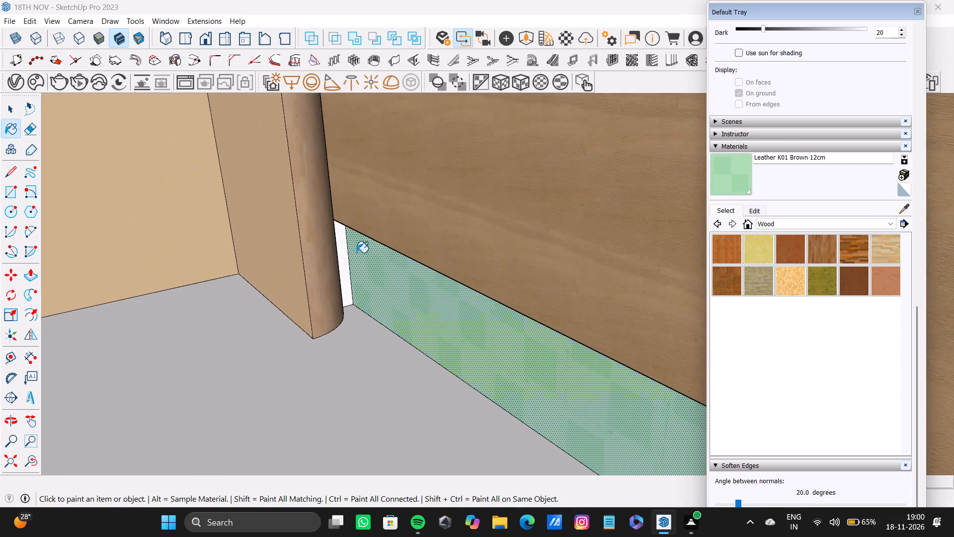
scroll(356, 253, "up", 2)
middle_click_drag(330, 248, 269, 258)
scroll(331, 253, "up", 2)
left_click(334, 245)
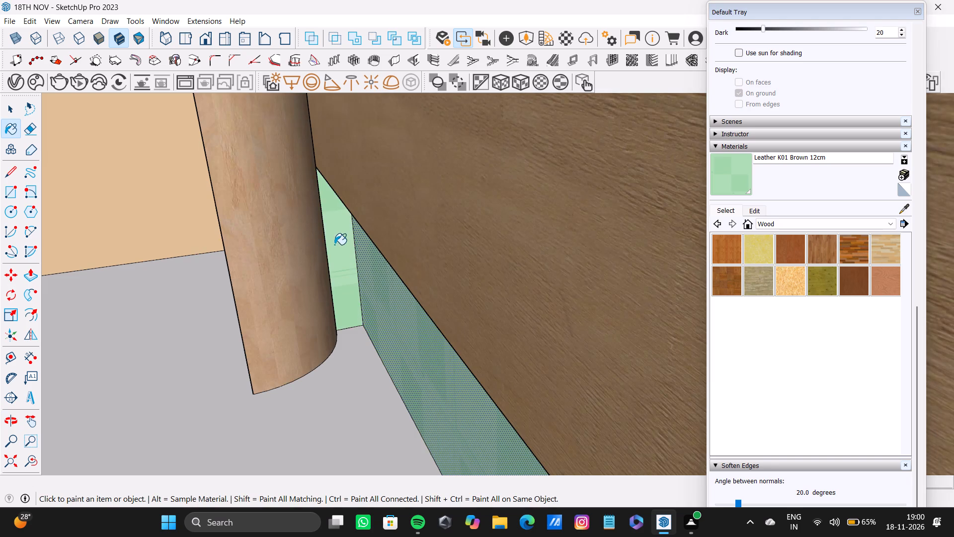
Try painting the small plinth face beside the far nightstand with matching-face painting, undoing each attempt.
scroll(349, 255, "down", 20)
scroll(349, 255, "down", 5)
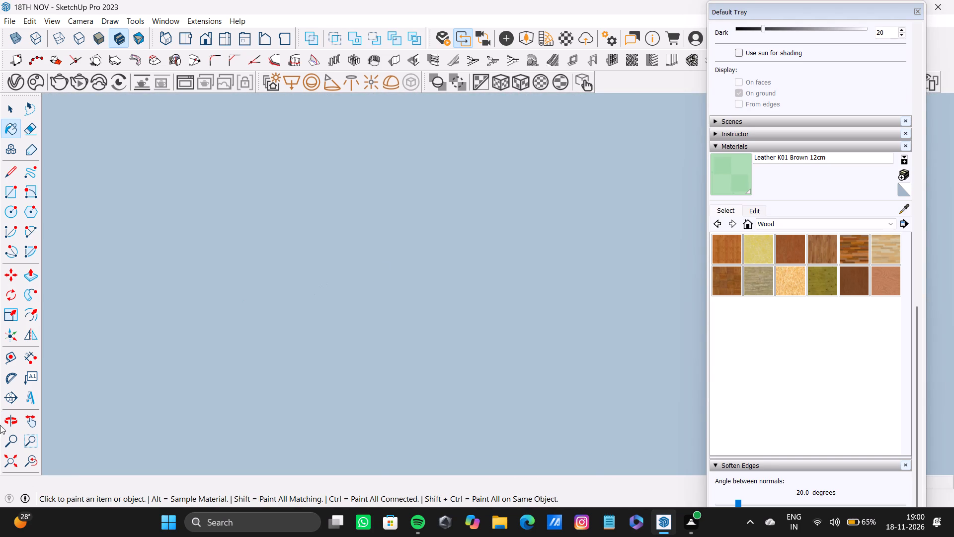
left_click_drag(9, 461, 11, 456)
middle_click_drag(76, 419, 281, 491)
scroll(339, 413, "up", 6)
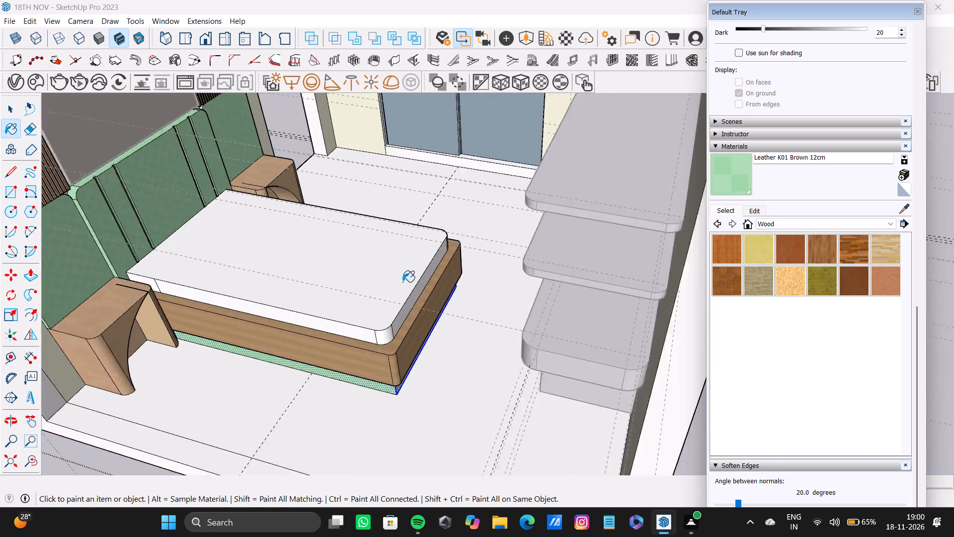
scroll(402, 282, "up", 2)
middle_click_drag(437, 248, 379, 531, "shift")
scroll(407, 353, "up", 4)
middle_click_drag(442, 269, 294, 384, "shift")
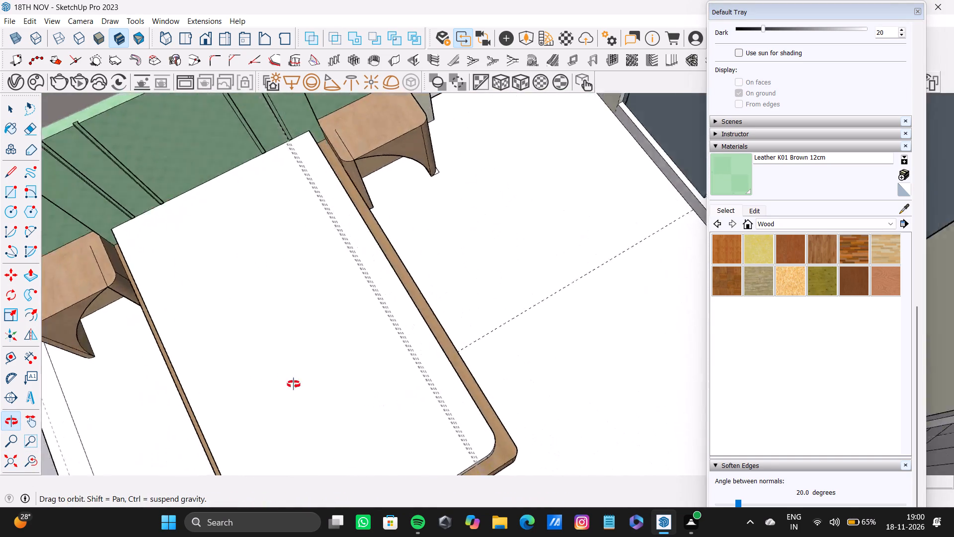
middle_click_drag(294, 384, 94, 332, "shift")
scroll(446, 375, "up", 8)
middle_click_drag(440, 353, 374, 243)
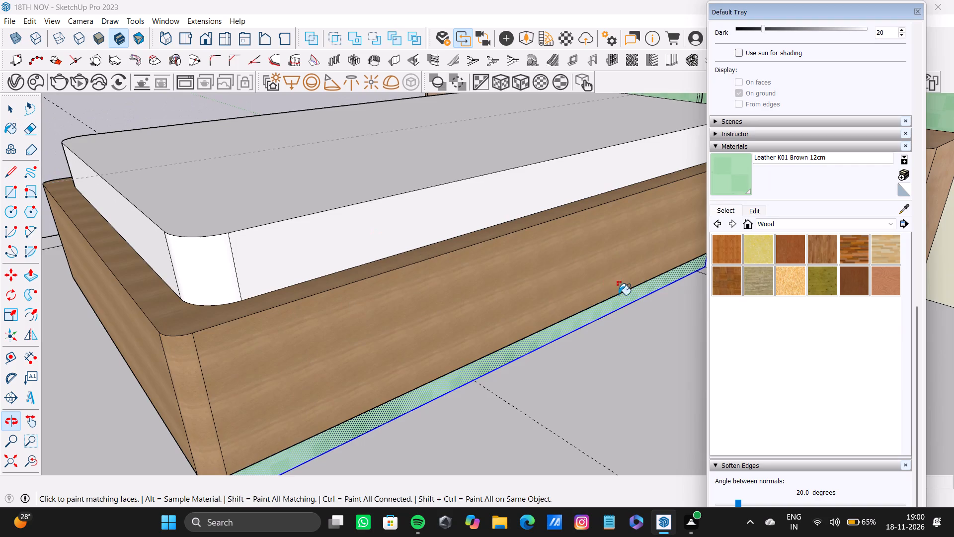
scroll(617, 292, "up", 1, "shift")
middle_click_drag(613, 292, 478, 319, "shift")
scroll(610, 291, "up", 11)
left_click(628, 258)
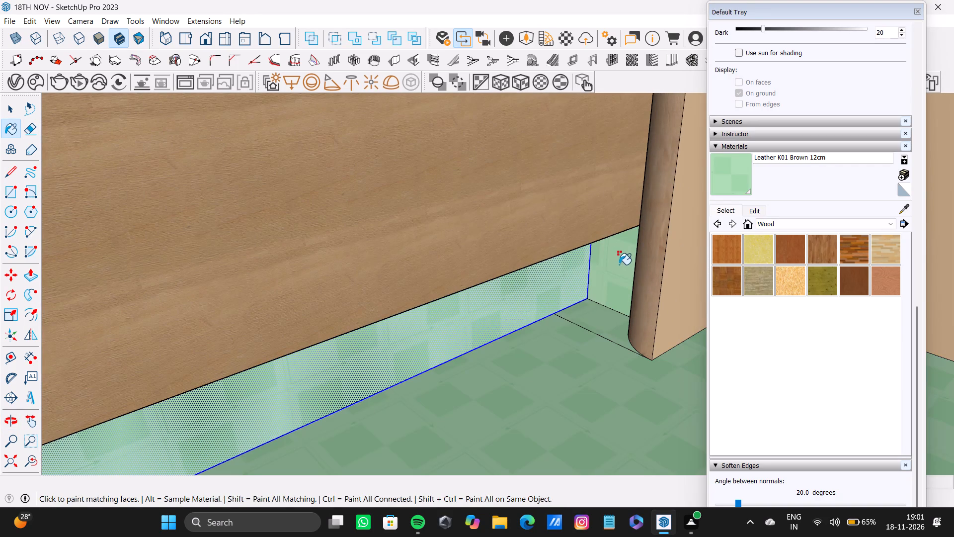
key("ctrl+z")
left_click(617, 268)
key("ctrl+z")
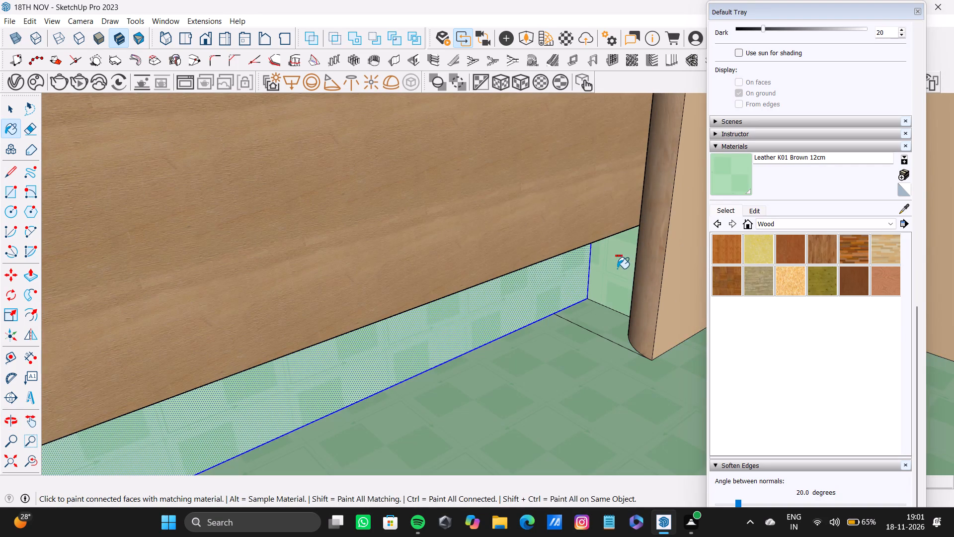
Select only the small plinth face beside the far nightstand, paint it with Leather K01 Brown 12cm, and clear the selection.
key("space")
left_click(617, 268)
left_click(737, 164)
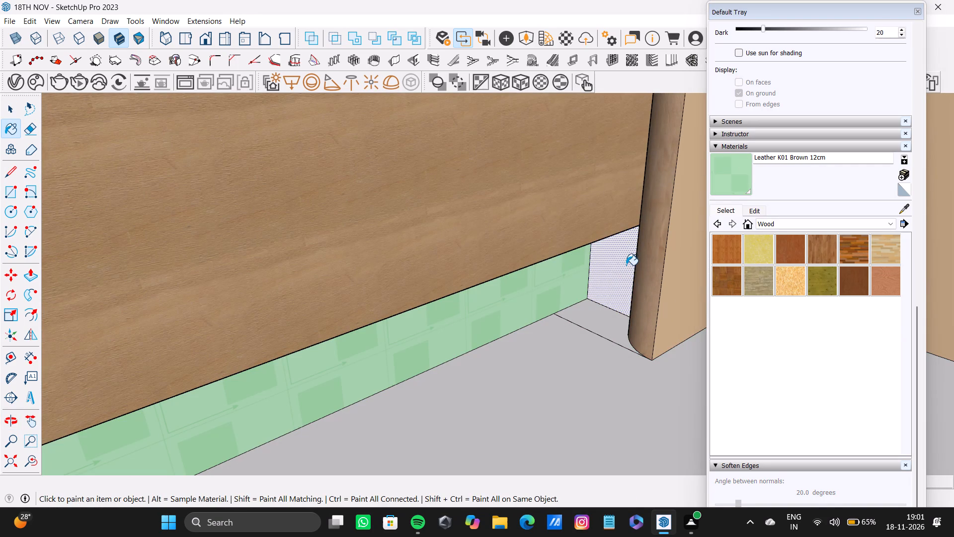
left_click(626, 266)
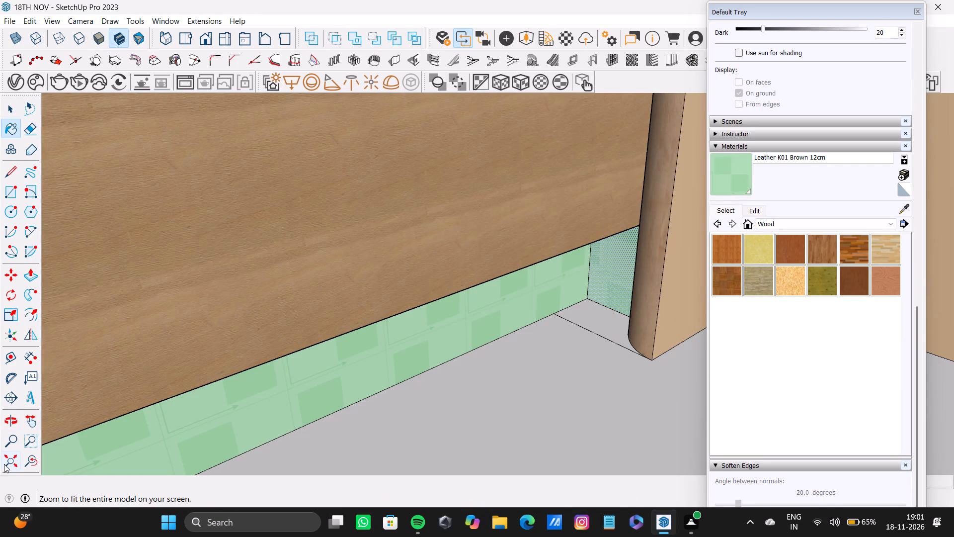
left_click(3, 465)
middle_click_drag(366, 306, 799, 313)
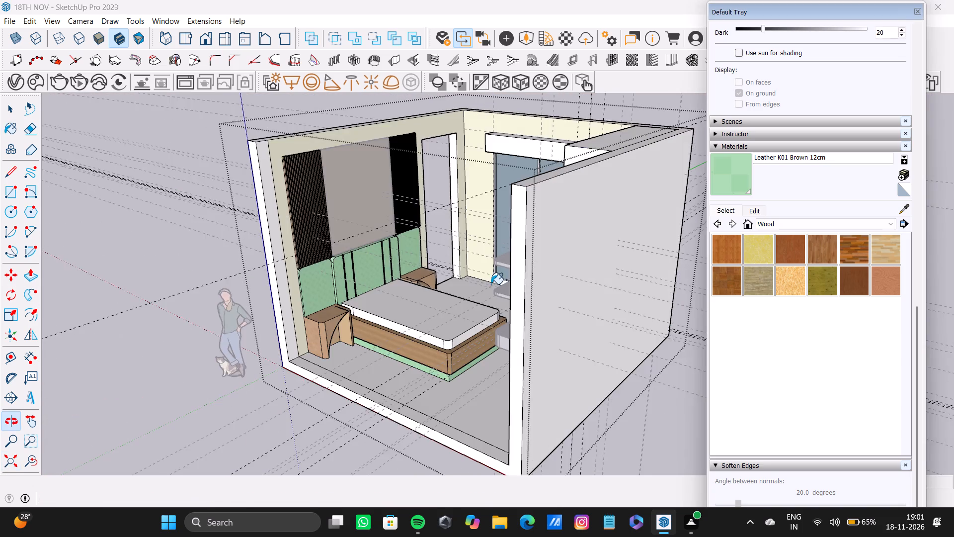
middle_click_drag(382, 266, 439, 272)
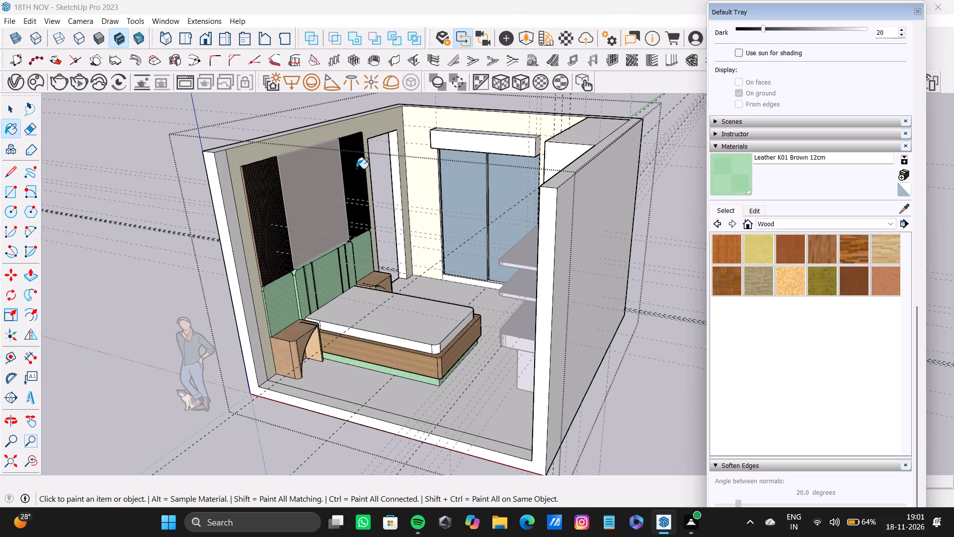
key("space")
left_click(225, 109)
scroll(255, 136, "down", 15)
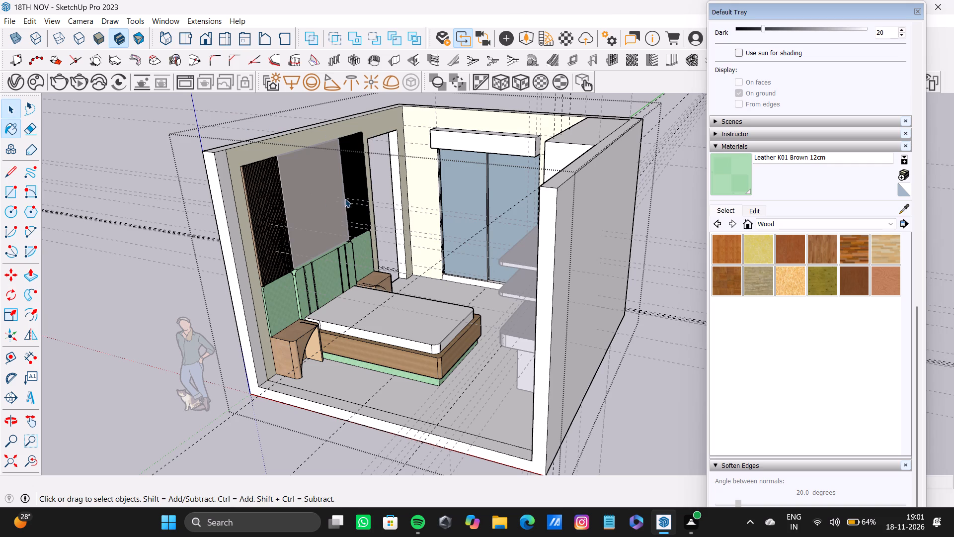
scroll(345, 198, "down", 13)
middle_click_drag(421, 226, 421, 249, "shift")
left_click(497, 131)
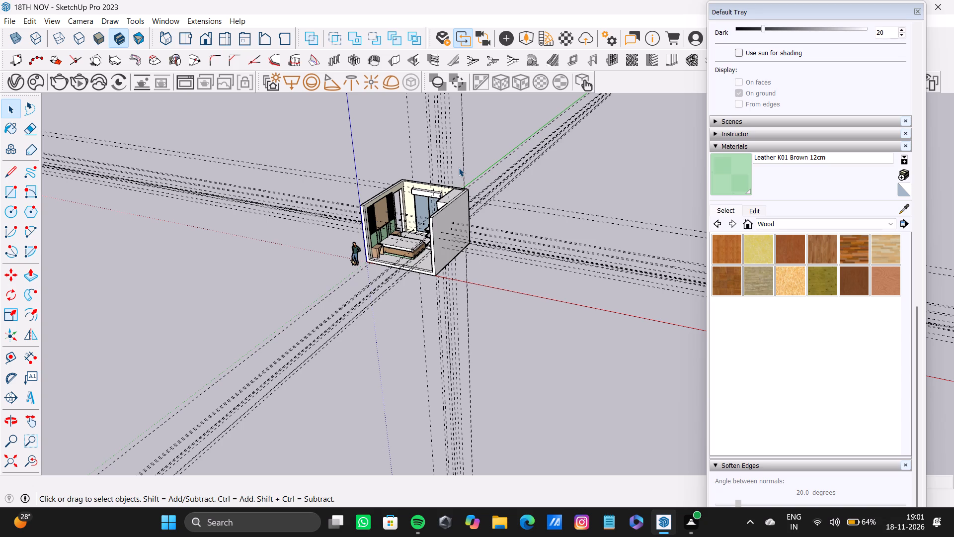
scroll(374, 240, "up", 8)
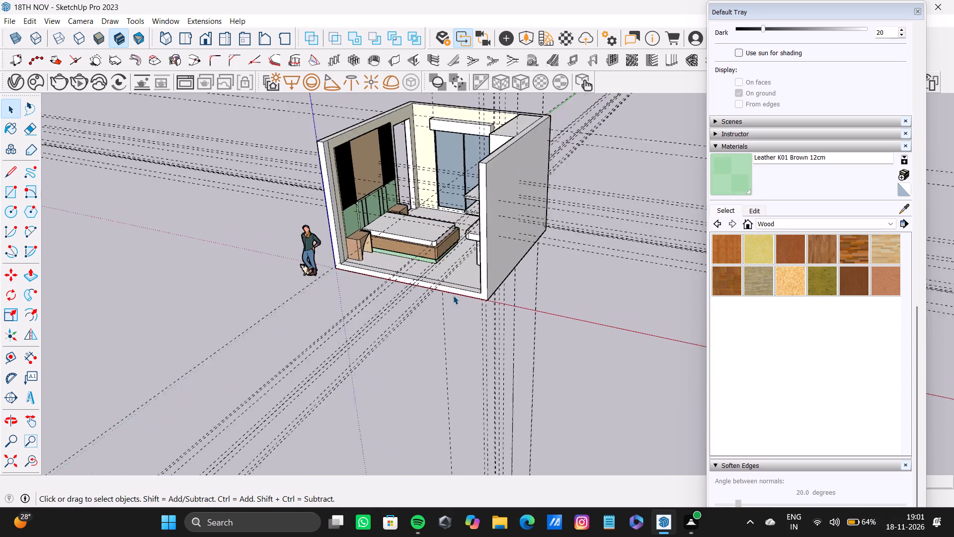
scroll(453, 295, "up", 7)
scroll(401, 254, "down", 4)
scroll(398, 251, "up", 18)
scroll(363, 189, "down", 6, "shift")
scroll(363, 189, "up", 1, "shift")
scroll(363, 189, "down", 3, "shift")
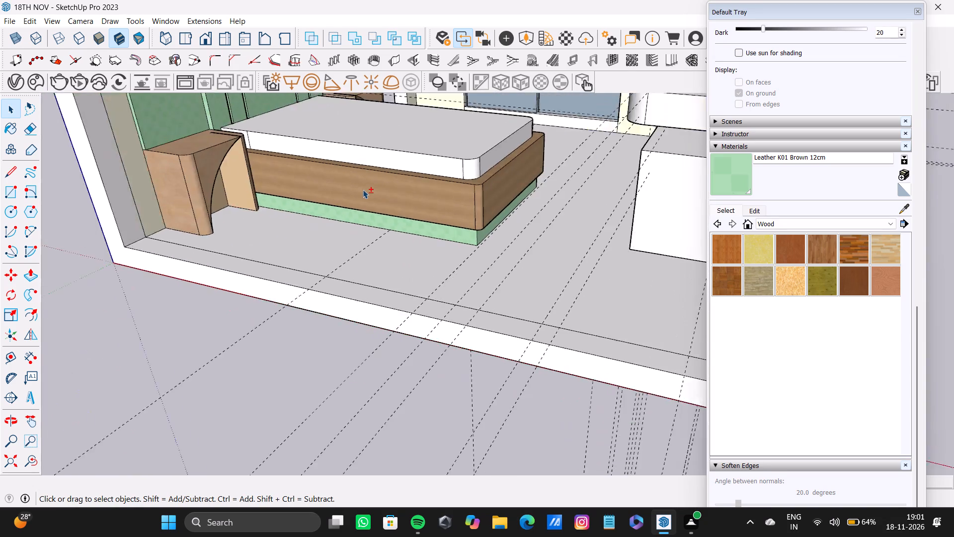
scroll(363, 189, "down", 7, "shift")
Select all visible faces of the overhead cabinet above the wardrobe and paint them with the Wood Floor material.
middle_click_drag(382, 189, 555, 328, "shift")
scroll(451, 267, "up", 4, "shift")
scroll(436, 214, "down", 6, "shift")
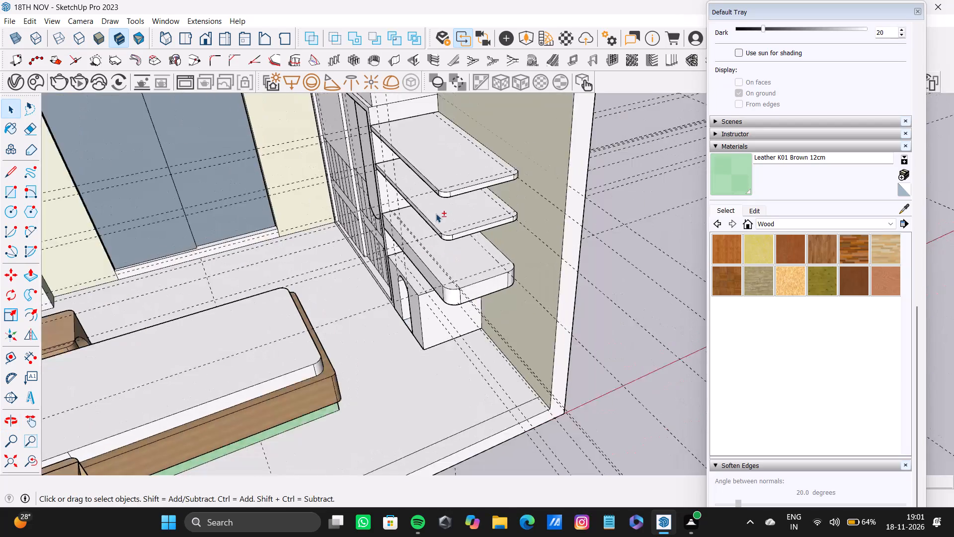
scroll(436, 213, "down", 4, "shift")
middle_click_drag(430, 217, 560, 331, "shift")
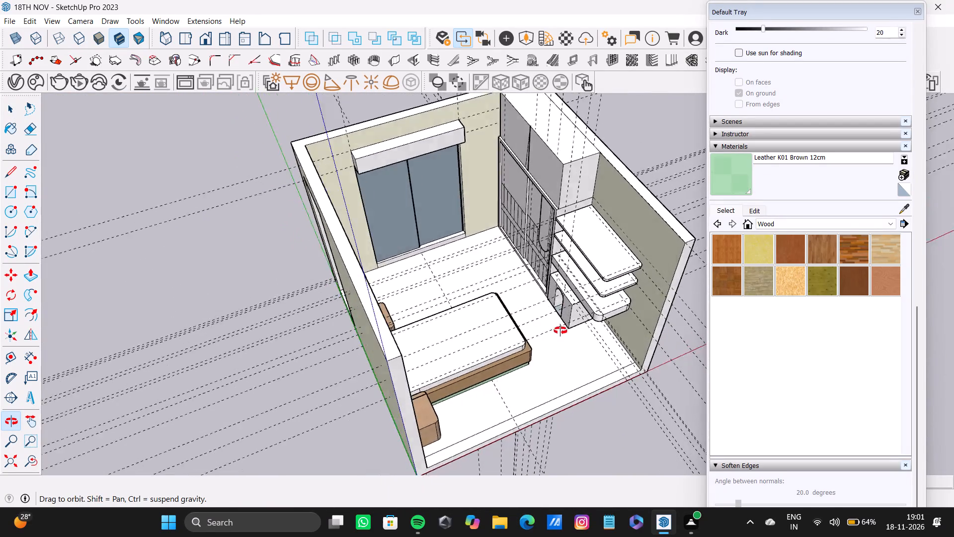
middle_click_drag(560, 331, 536, 339, "shift")
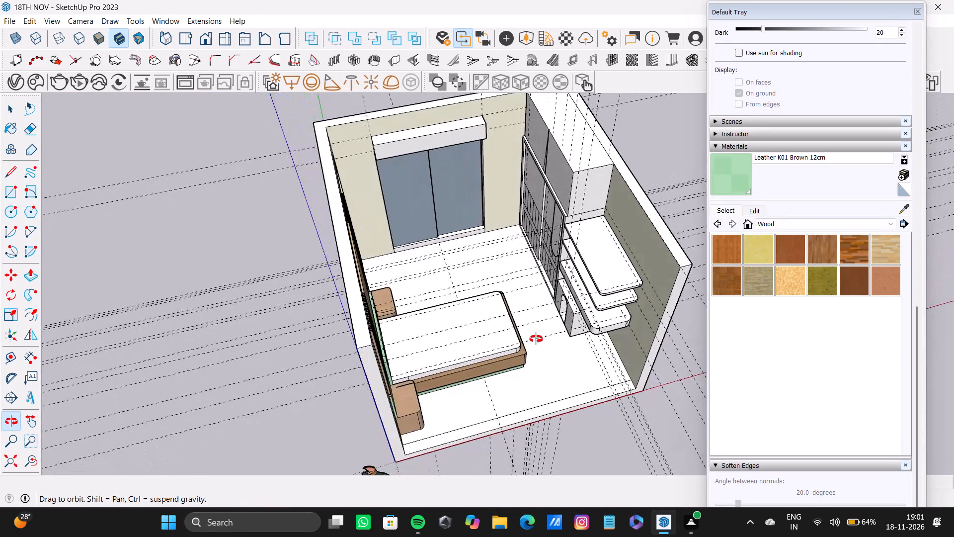
middle_click_drag(536, 339, 626, 341, "shift")
scroll(531, 241, "up", 9)
middle_click_drag(519, 147, 525, 246, "shift")
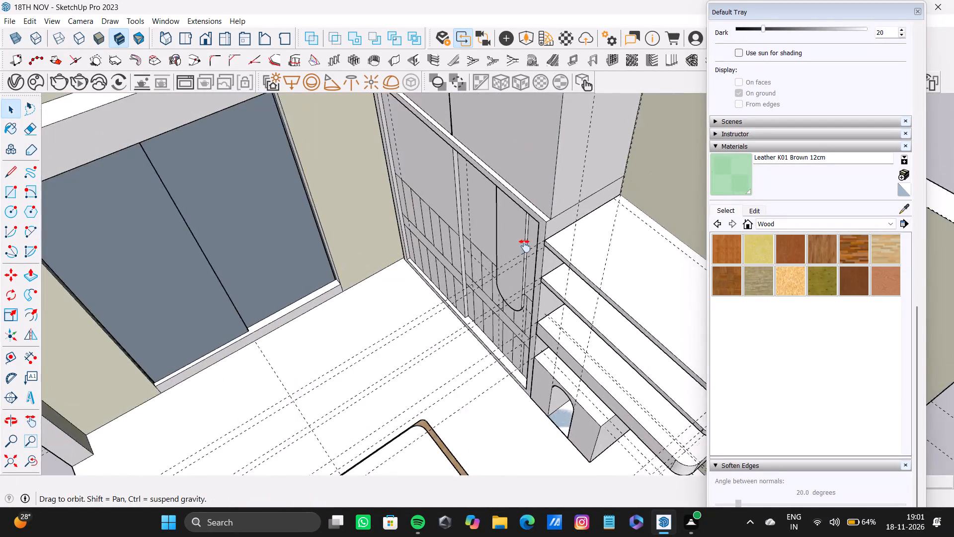
middle_click_drag(525, 246, 535, 310, "shift")
double_click(550, 240, "shift")
double_click(561, 226, "shift")
double_click(571, 237, "shift")
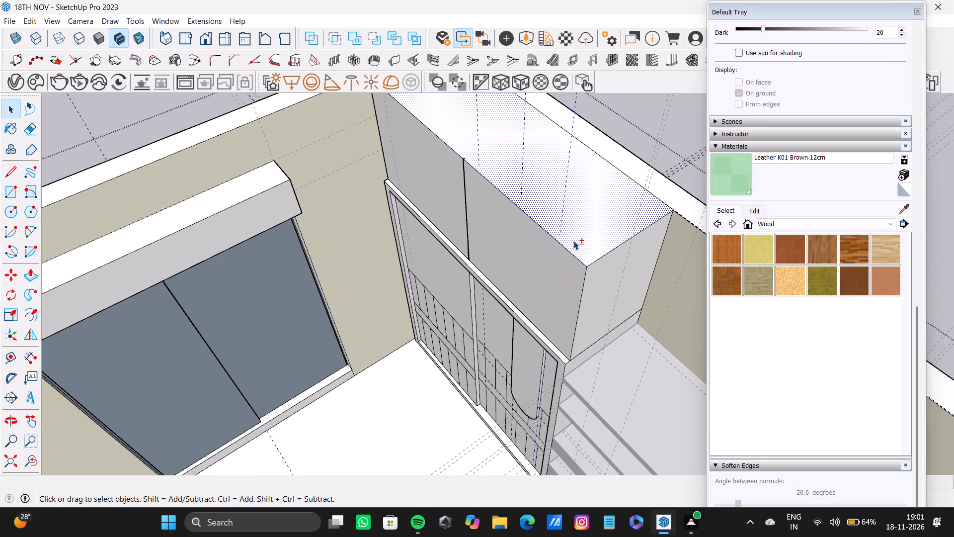
left_click(556, 278, "shift")
left_click_drag(556, 278, 566, 275, "shift")
left_click(616, 288, "shift")
left_click_drag(616, 288, 602, 288, "shift")
double_click(417, 173, "shift")
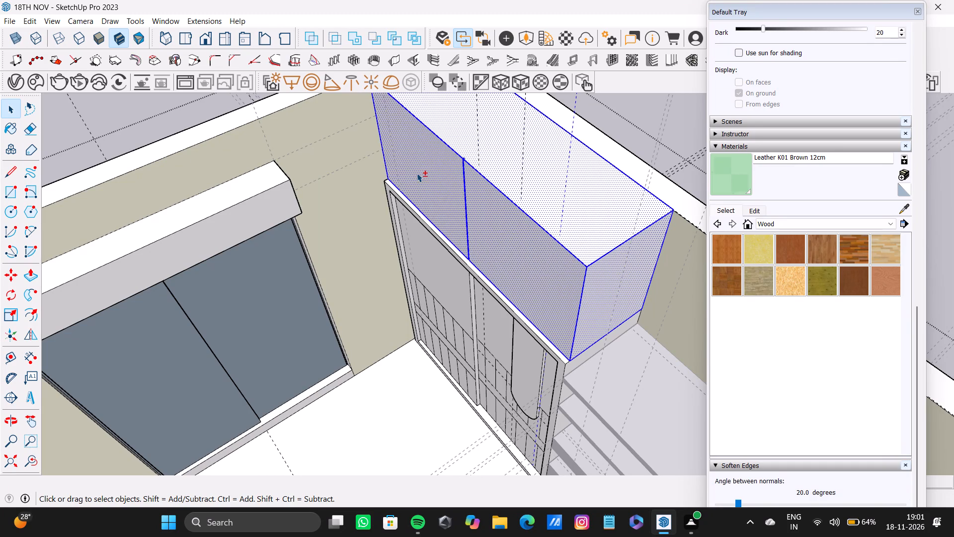
scroll(477, 278, "down", 4, "shift")
middle_click_drag(498, 306, 381, 229)
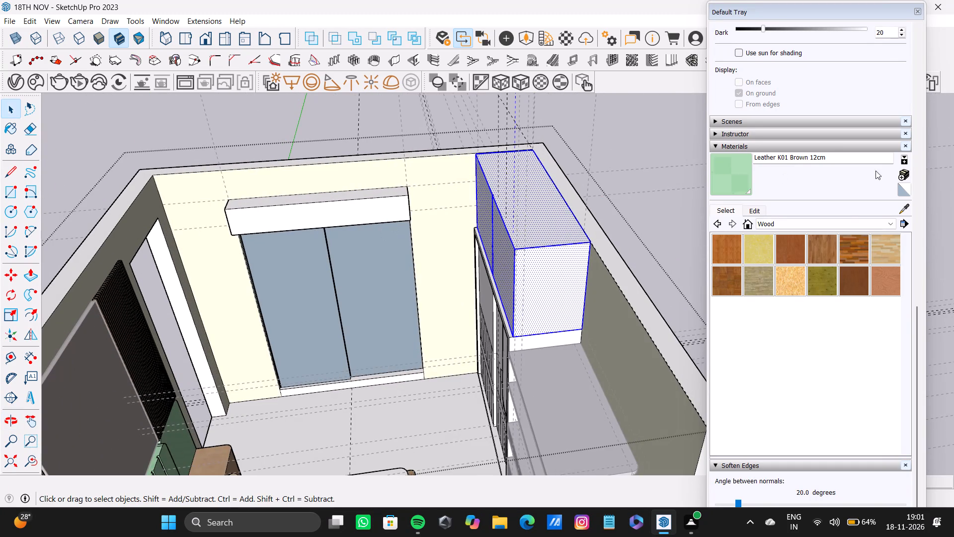
left_click(831, 252)
left_click(523, 225)
Select the two large upper panel faces of the wardrobe doors and paint them with Color G01 from the Colors collection.
middle_click_drag(529, 277, 702, 324)
scroll(410, 323, "up", 4)
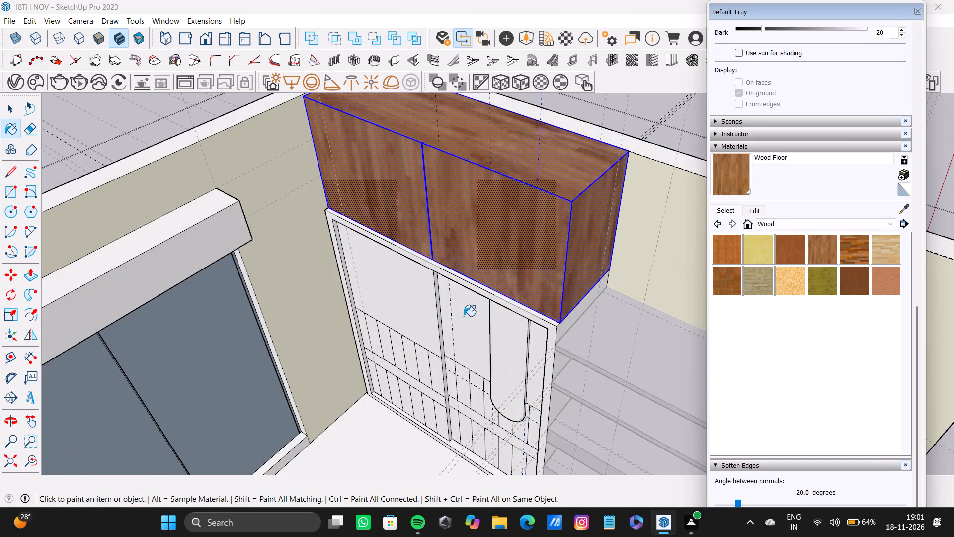
scroll(465, 316, "down", 5)
middle_click_drag(465, 316, 464, 250)
scroll(461, 333, "up", 4)
key("space")
left_click(465, 315)
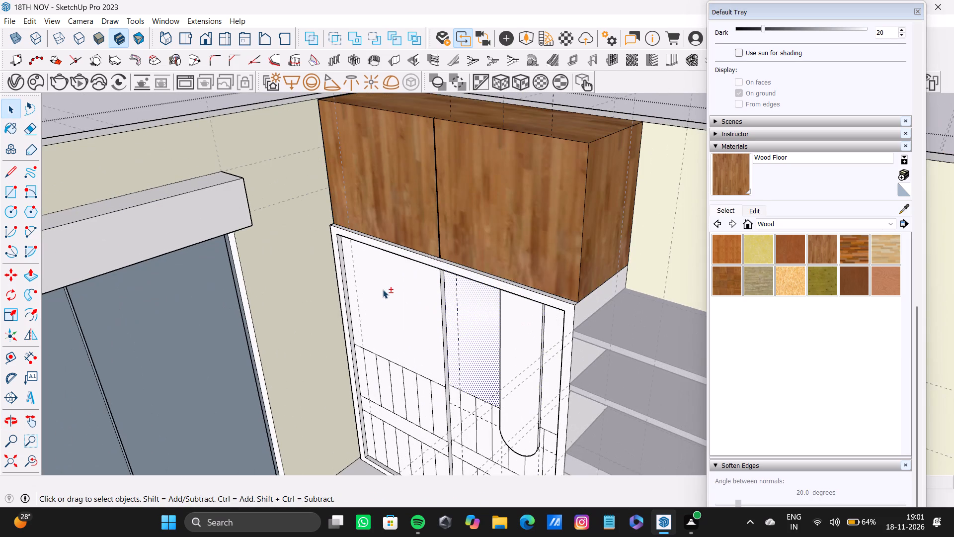
double_click(383, 289, "shift")
left_click(771, 224, "shift")
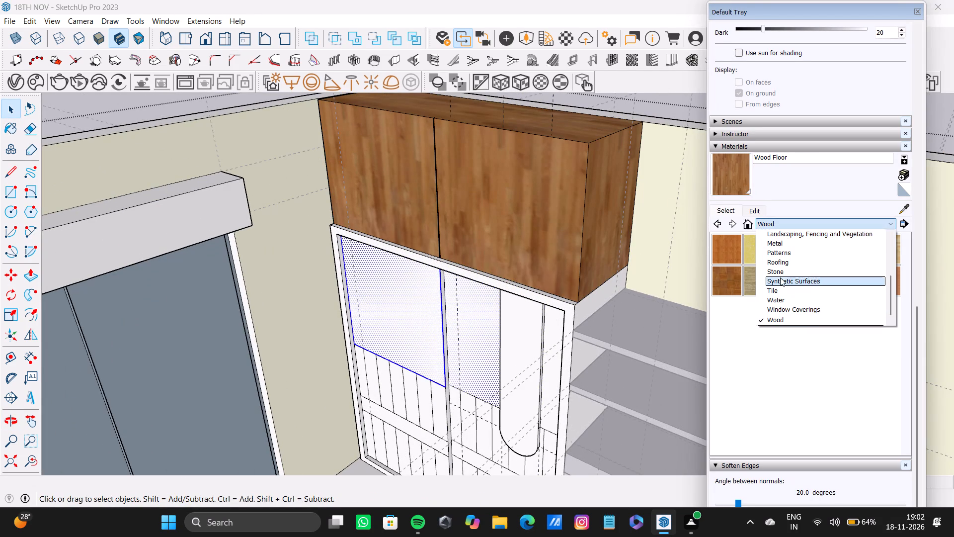
scroll(770, 282, "up", 2, "shift")
left_click(781, 291, "shift")
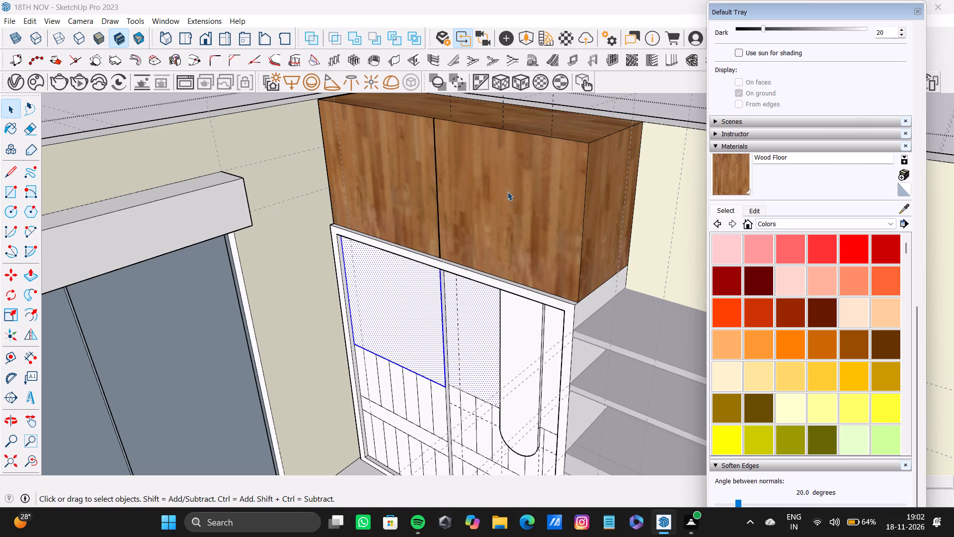
scroll(758, 357, "down", 4)
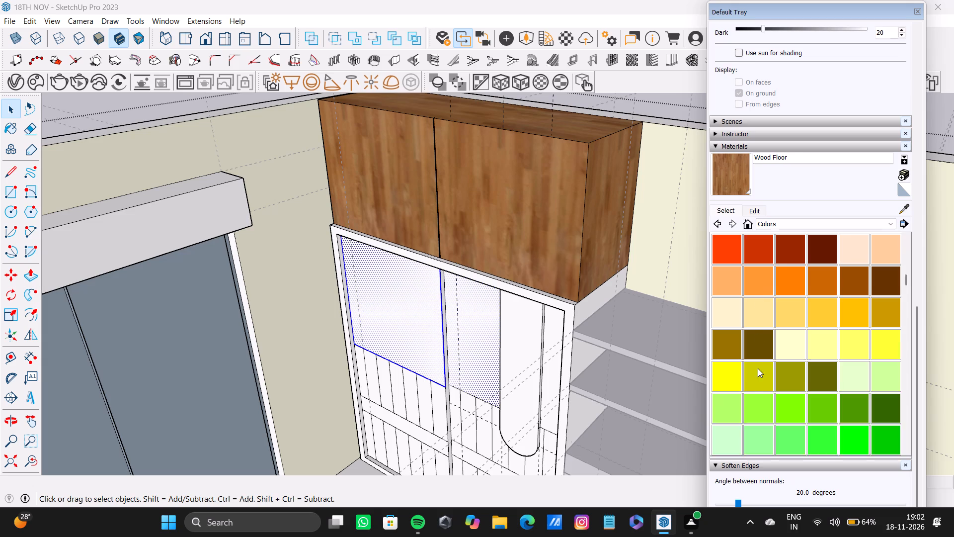
scroll(758, 368, "down", 4)
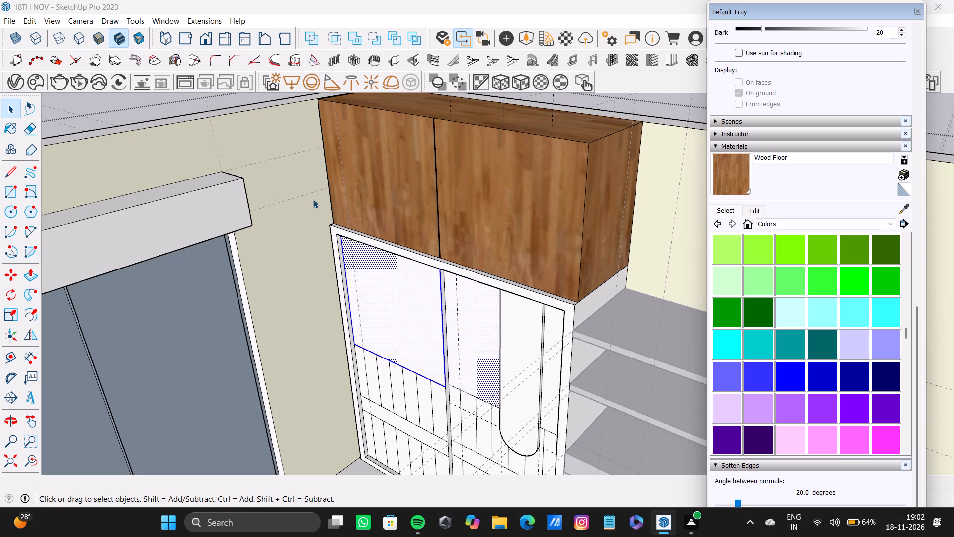
left_click(732, 284)
left_click(490, 296)
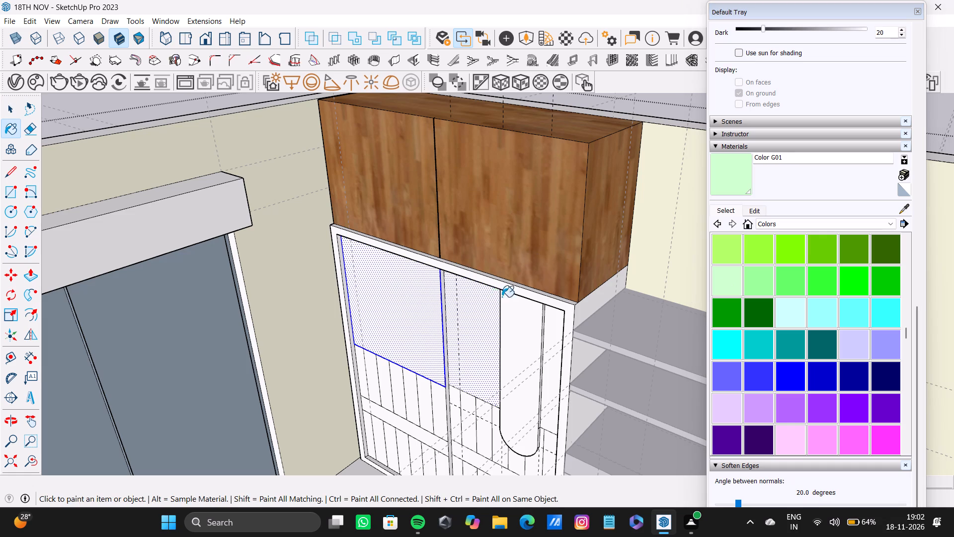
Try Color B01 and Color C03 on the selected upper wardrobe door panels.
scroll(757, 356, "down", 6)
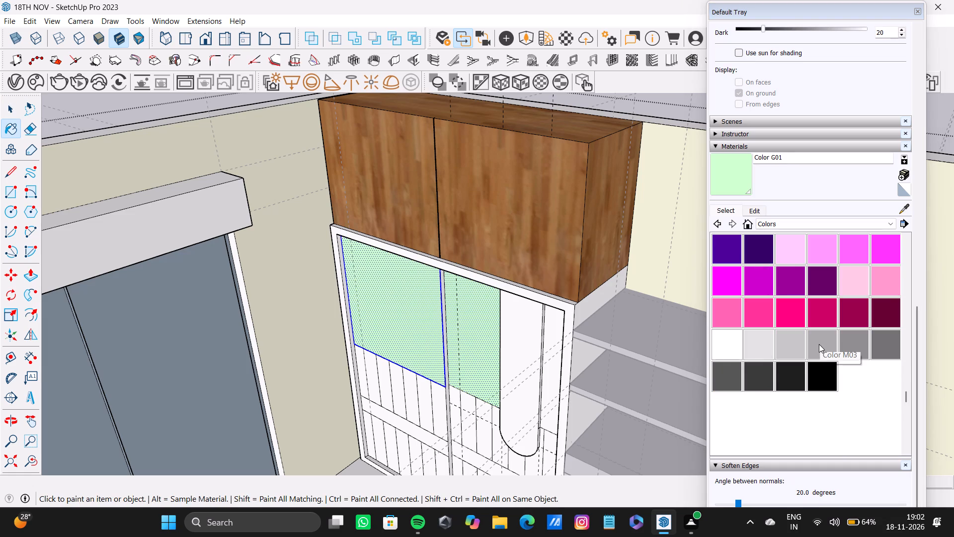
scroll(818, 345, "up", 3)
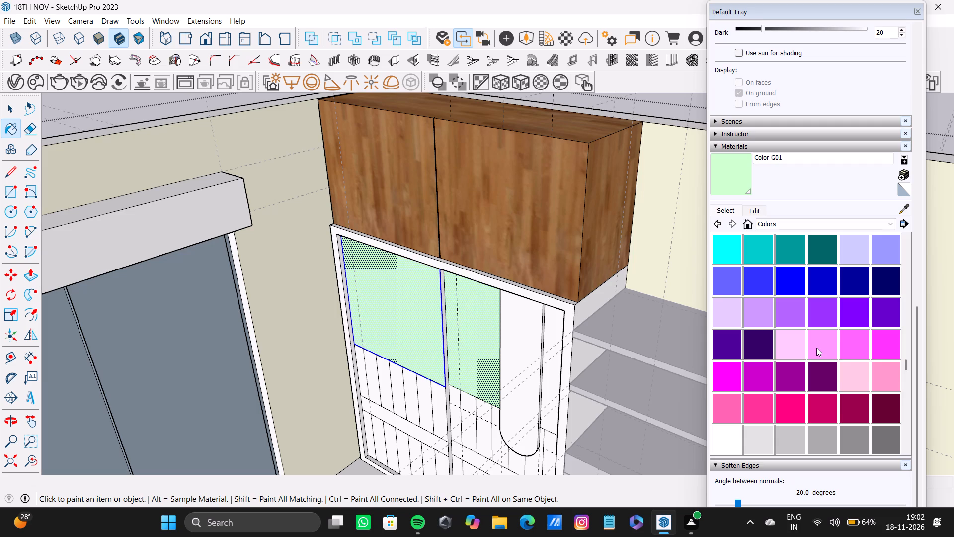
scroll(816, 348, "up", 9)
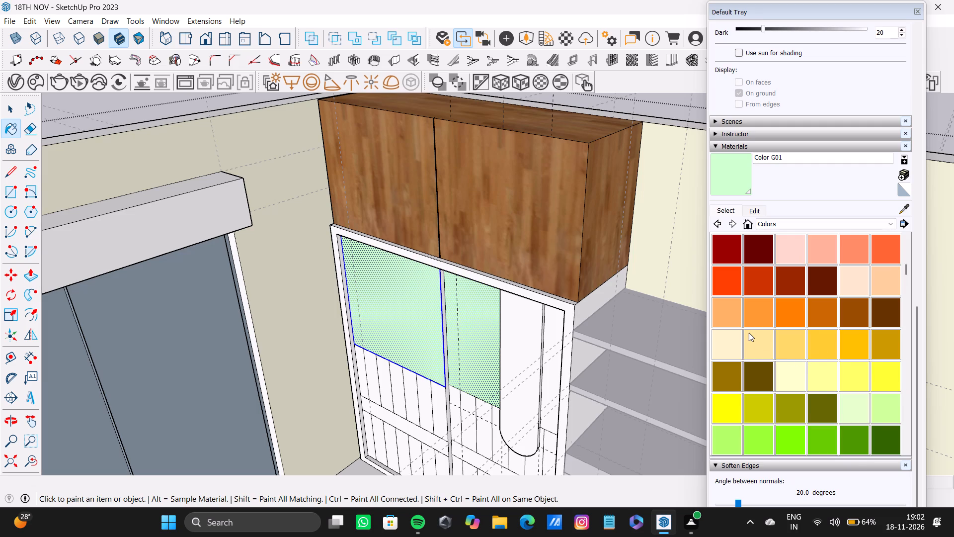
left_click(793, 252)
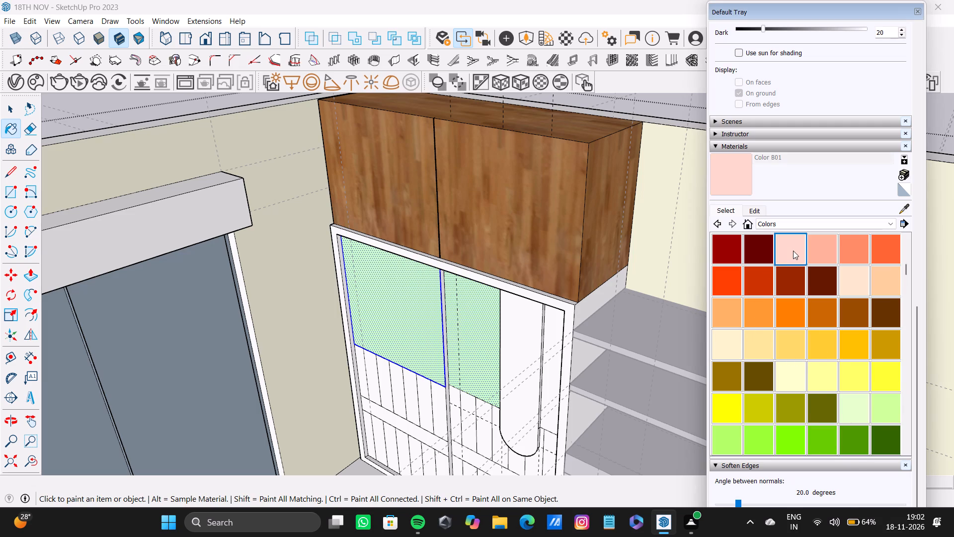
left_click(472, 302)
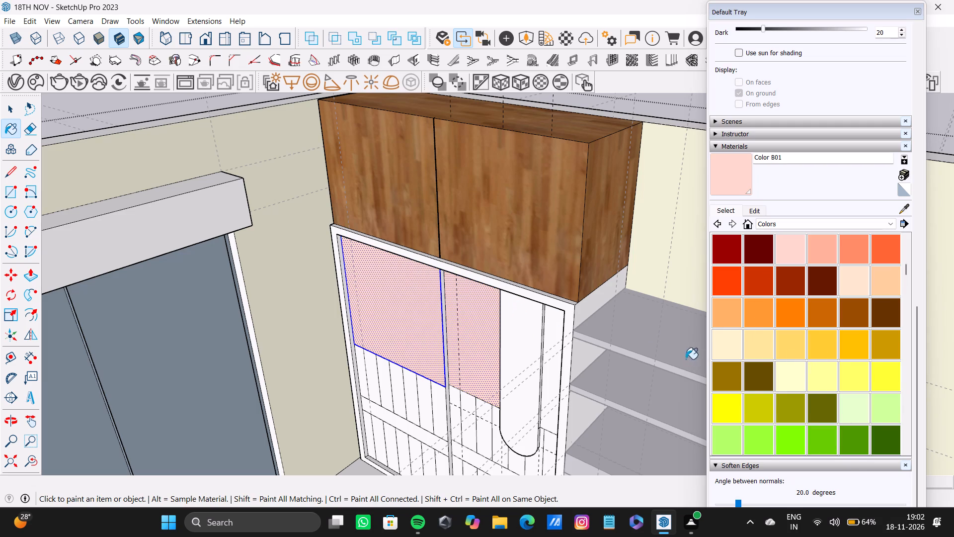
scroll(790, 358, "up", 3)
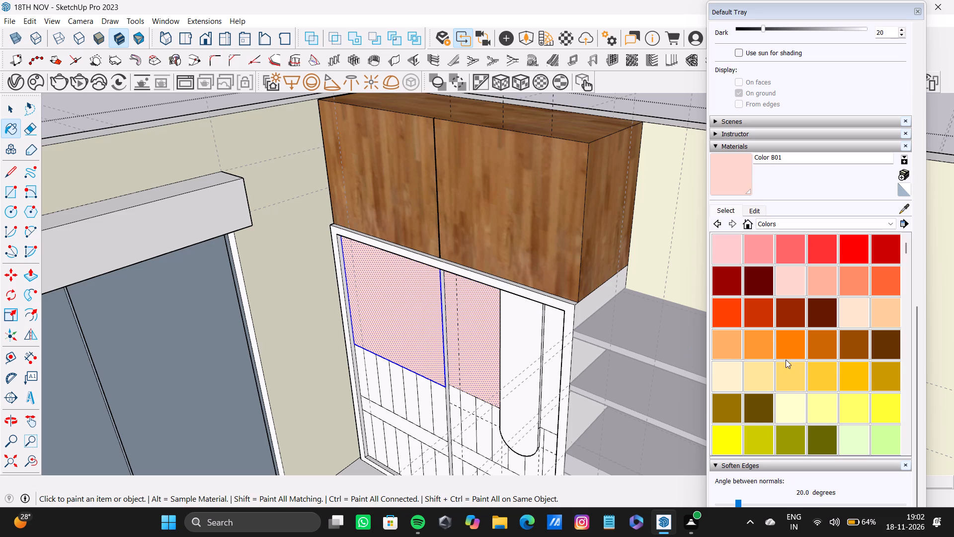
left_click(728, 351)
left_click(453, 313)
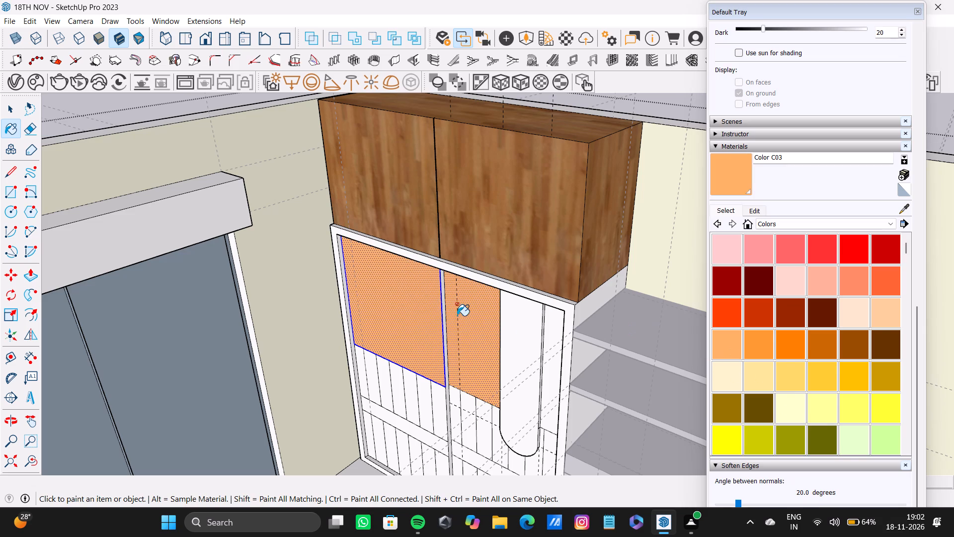
Repaint the selected upper wardrobe door panels with Color C02.
left_click(872, 325)
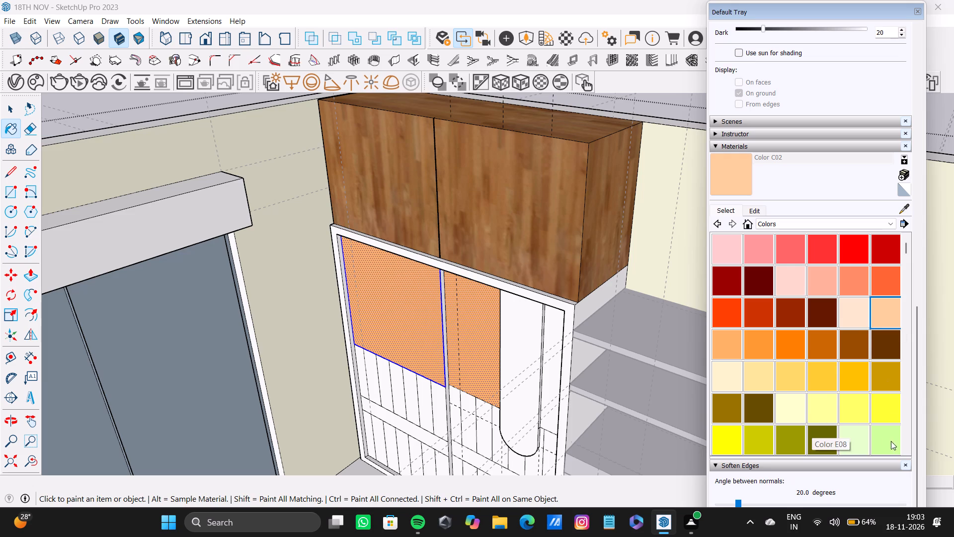
left_click_drag(905, 254, 904, 275)
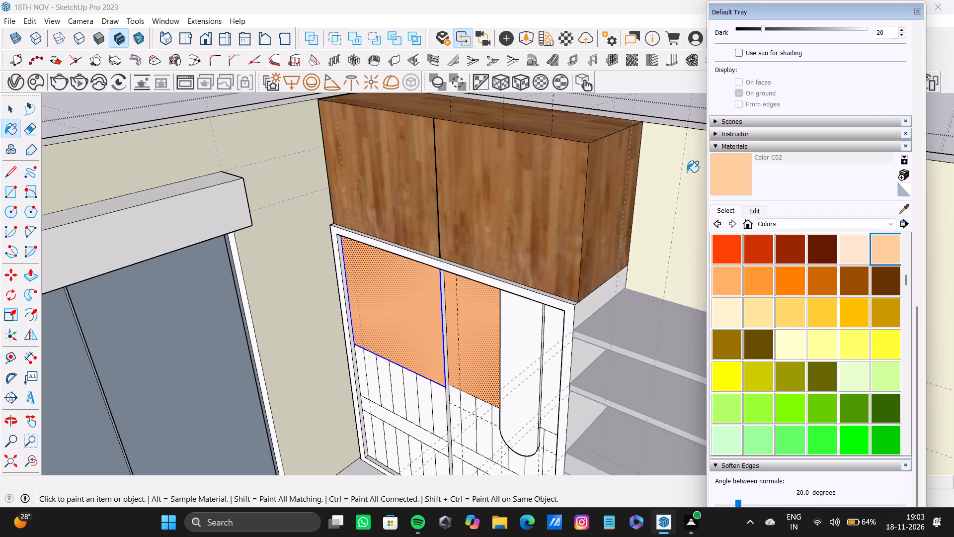
scroll(812, 323, "up", 4)
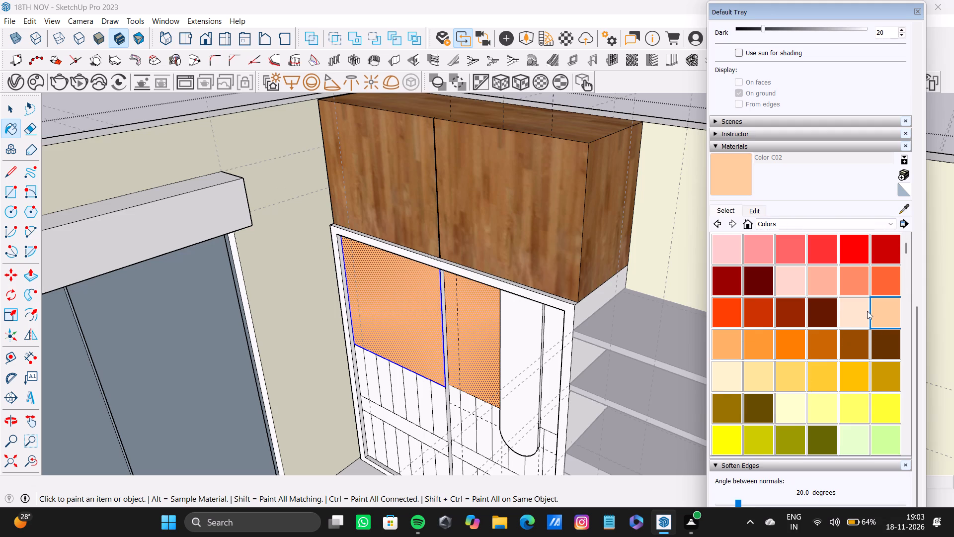
left_click(860, 312)
left_click(877, 312)
left_click(475, 298)
left_click(416, 290)
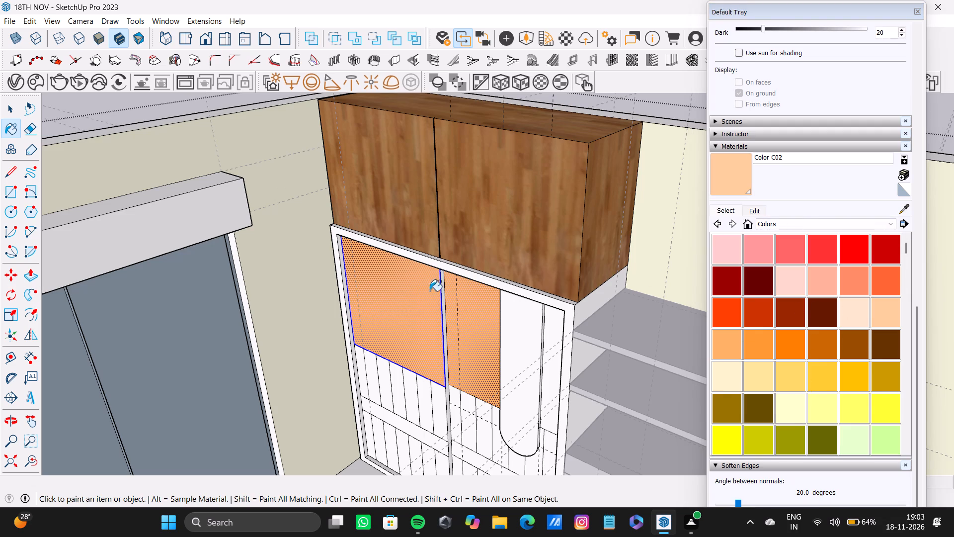
Paint the narrow upper door strip beyond the rounded vertical panel with Color C02.
scroll(464, 384, "down", 6)
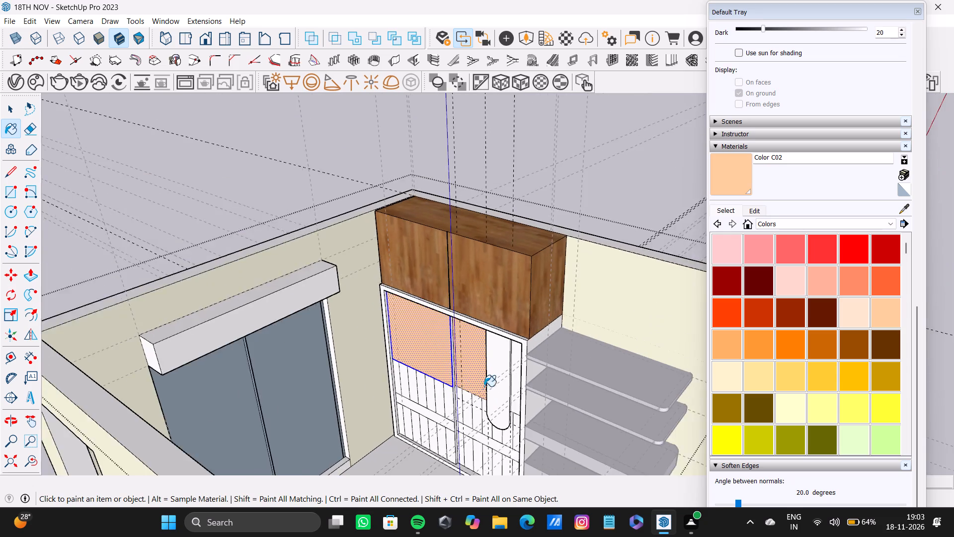
middle_click_drag(484, 386, 507, 388)
scroll(511, 375, "up", 12)
left_click(511, 317)
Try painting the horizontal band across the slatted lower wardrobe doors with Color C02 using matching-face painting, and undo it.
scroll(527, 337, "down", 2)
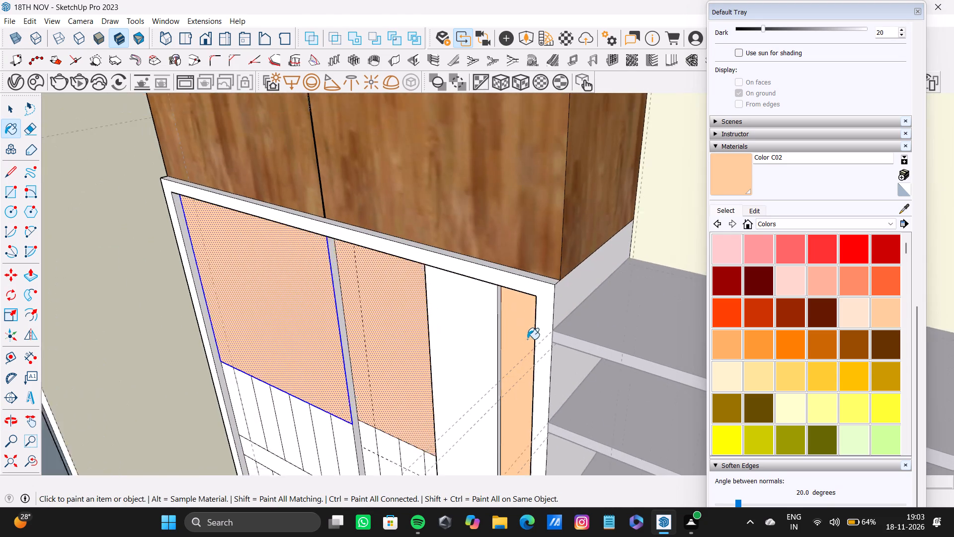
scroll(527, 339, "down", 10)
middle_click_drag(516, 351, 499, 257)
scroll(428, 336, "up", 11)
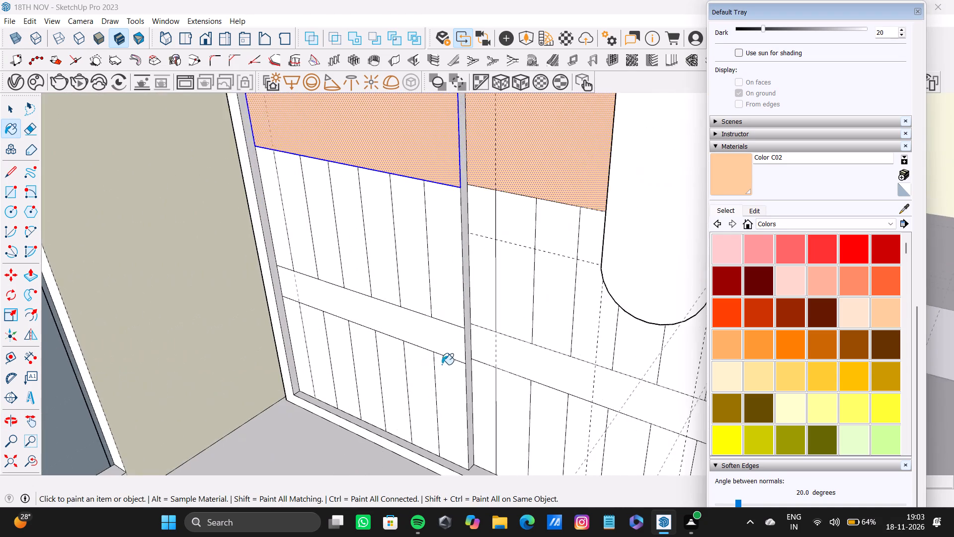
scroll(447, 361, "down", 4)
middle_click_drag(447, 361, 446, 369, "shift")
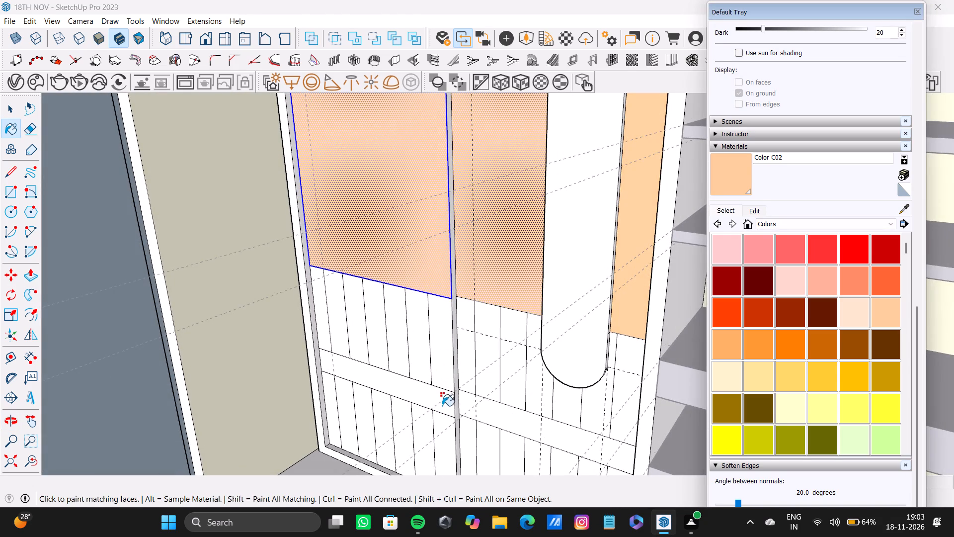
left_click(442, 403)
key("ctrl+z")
Select both halves of the horizontal band across the slatted lower wardrobe doors and paint them with Color C02.
key("space")
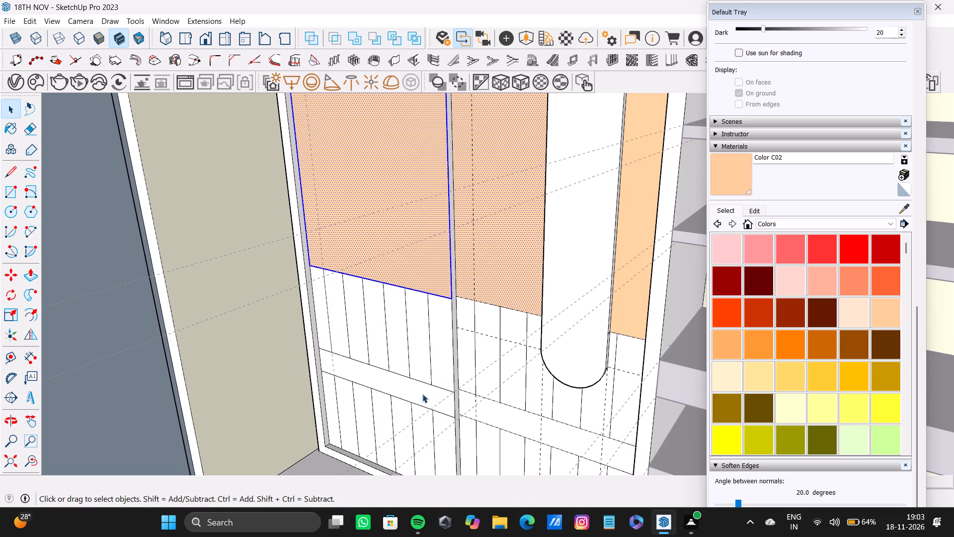
left_click(422, 394)
left_click(474, 405, "shift")
left_click(735, 172, "shift")
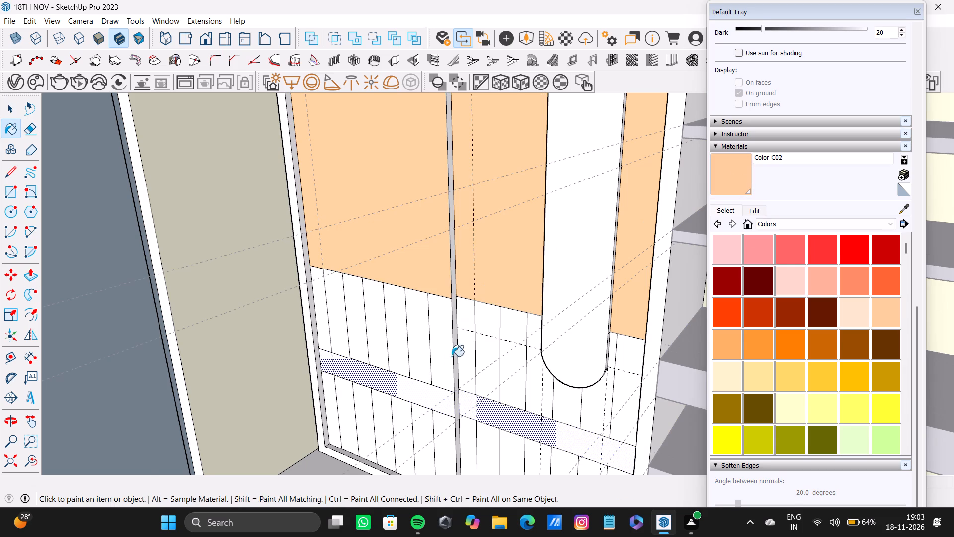
scroll(438, 377, "up", 7, "shift")
left_click(446, 411, "shift")
Paint the narrow vertical strip between the two wardrobe doors with Color C02.
scroll(483, 405, "up", 6, "shift")
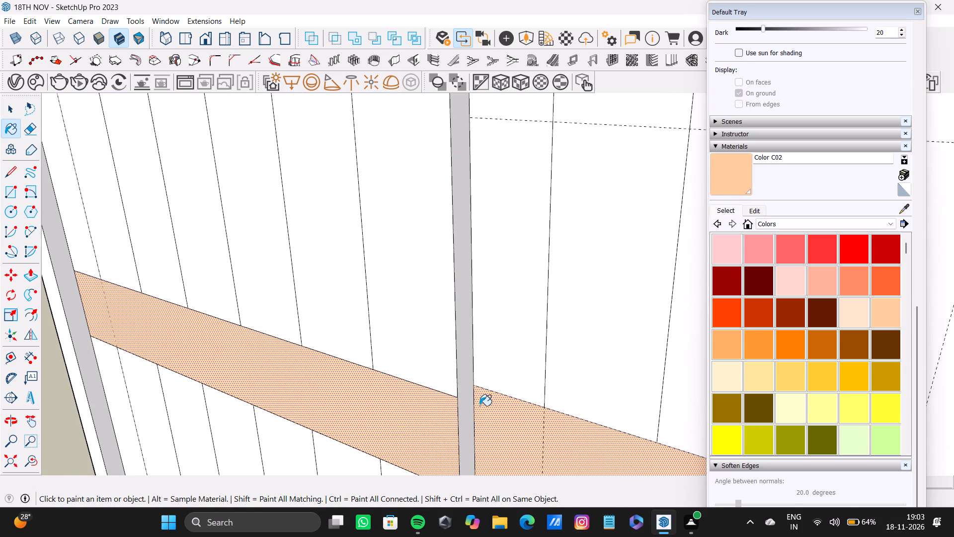
left_click(470, 401, "shift")
Sample the Wood Floor material from the overhead cabinet door.
scroll(467, 394, "down", 15)
middle_click_drag(467, 393, 468, 392)
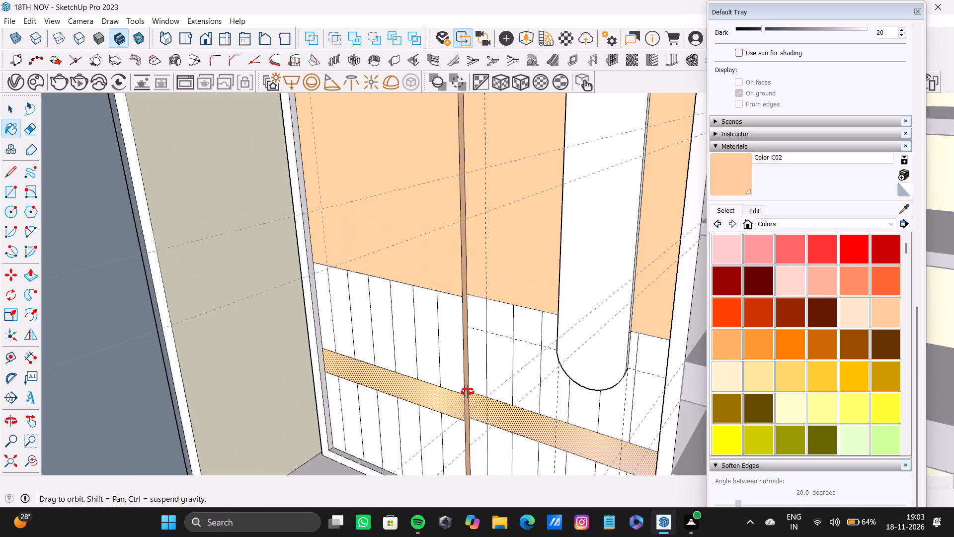
middle_click_drag(468, 392, 539, 455)
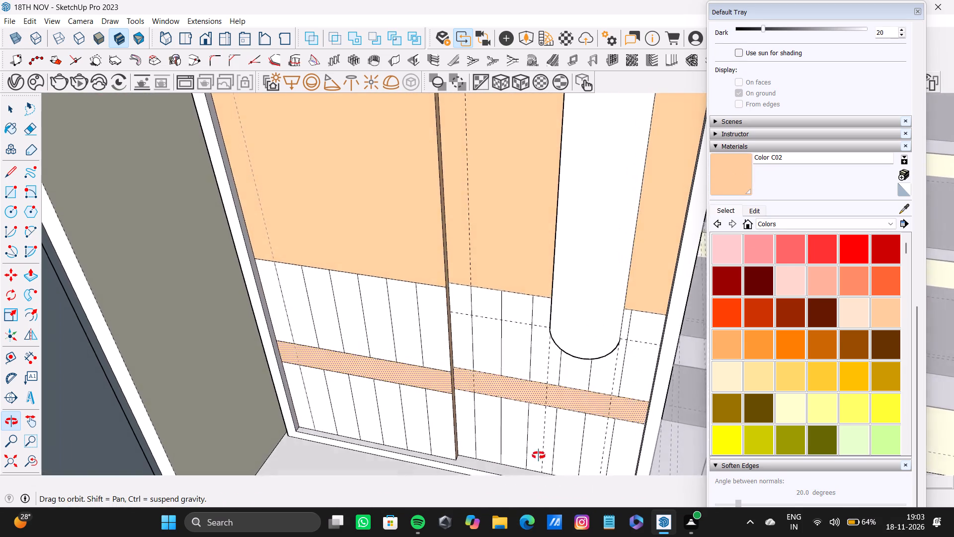
middle_click_drag(539, 455, 504, 354)
scroll(339, 296, "down", 4)
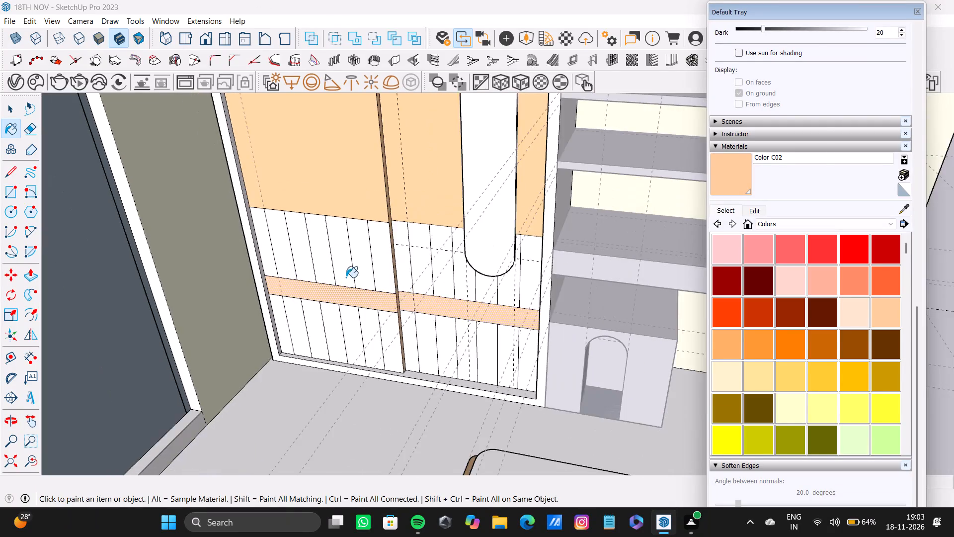
scroll(346, 277, "down", 3)
middle_click_drag(392, 269, 376, 292, "shift")
left_click(10, 459)
middle_click_drag(396, 318, 393, 382)
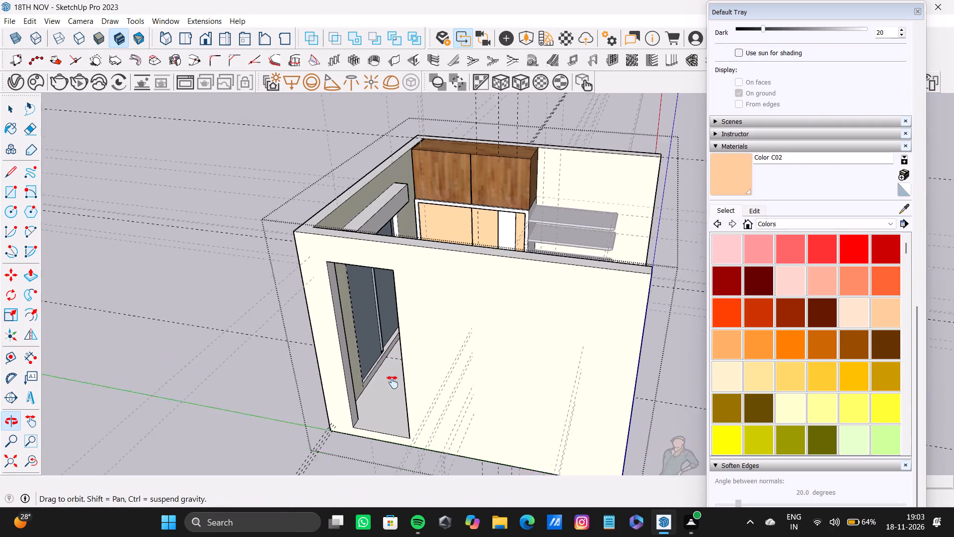
middle_click_drag(393, 382, 394, 377)
left_click(907, 203)
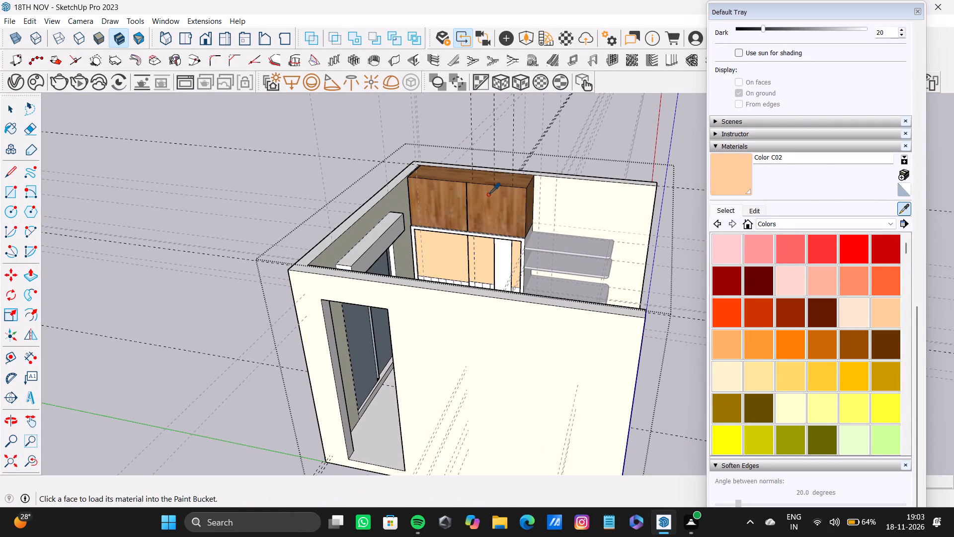
left_click(488, 194)
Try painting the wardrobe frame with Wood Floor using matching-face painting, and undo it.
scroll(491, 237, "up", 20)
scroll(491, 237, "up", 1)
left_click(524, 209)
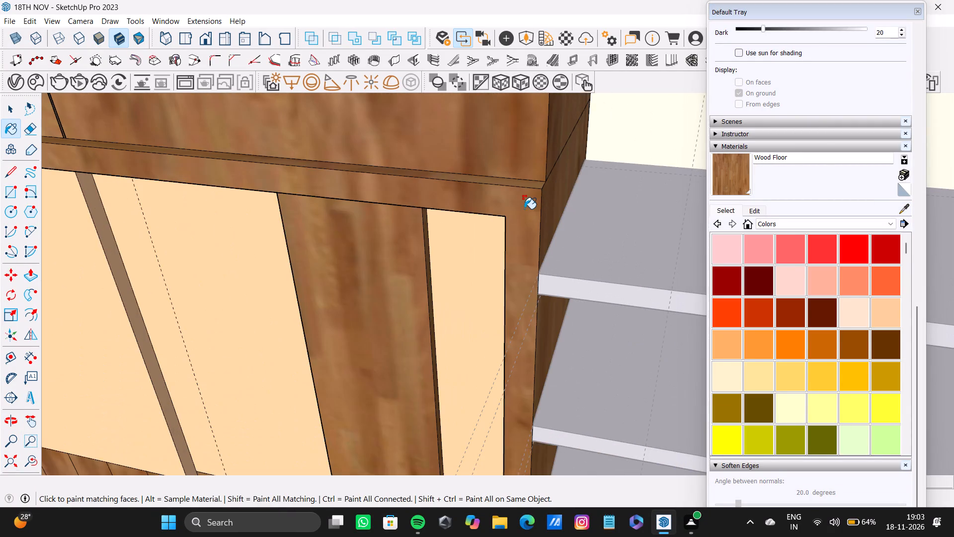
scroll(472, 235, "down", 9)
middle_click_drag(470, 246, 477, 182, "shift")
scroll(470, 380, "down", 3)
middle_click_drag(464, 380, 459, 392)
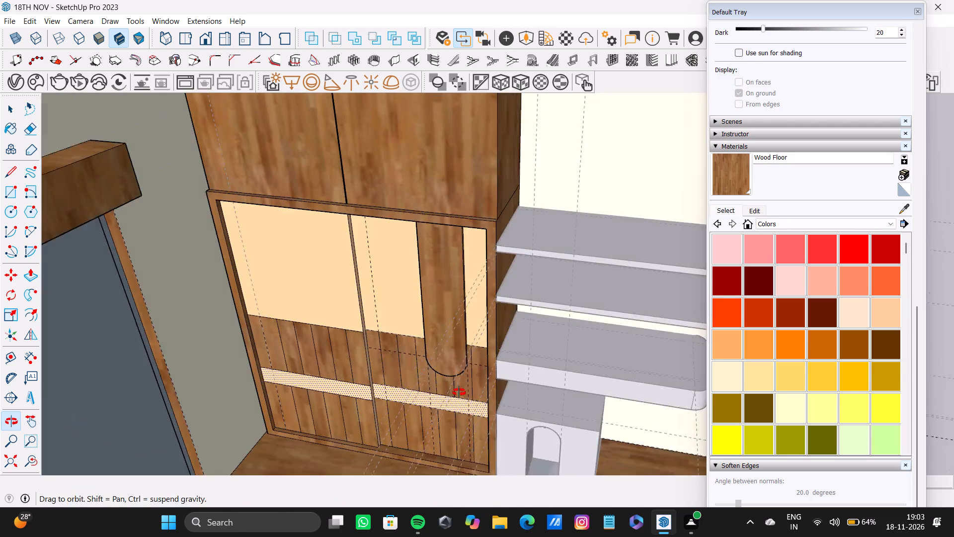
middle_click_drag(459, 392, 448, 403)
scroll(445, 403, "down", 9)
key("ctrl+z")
Select the wardrobe frame's front face, top lip, outer side facing the shelves, inner bottom face and inner side face nearest the wall.
scroll(488, 341, "up", 17)
key("space")
left_click(458, 327)
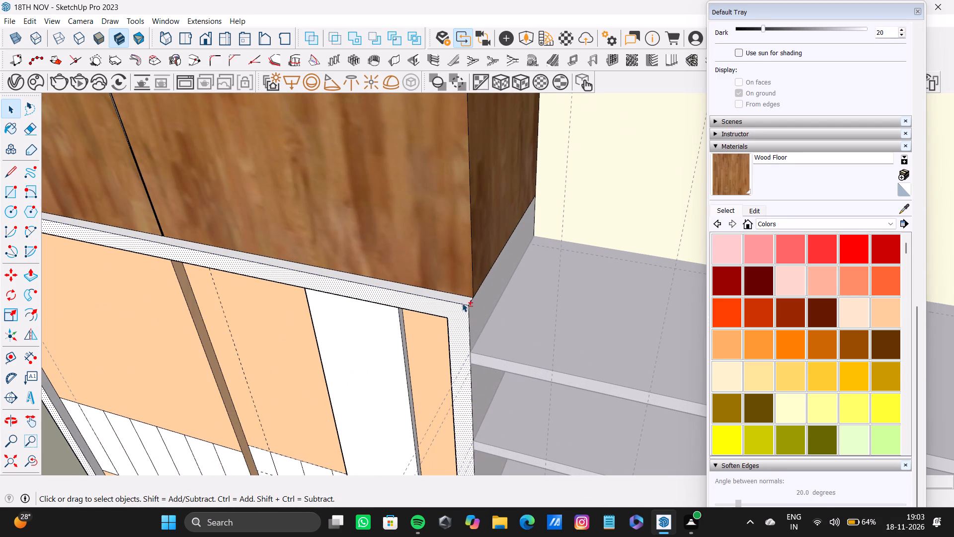
left_click(462, 299, "shift")
left_click(479, 307, "shift")
scroll(397, 337, "down", 5, "shift")
middle_click_drag(397, 337, 417, 210, "shift")
middle_click_drag(430, 352, 433, 317, "shift")
scroll(437, 390, "up", 2, "shift")
middle_click_drag(476, 431, 467, 358, "shift")
scroll(466, 372, "up", 2, "shift")
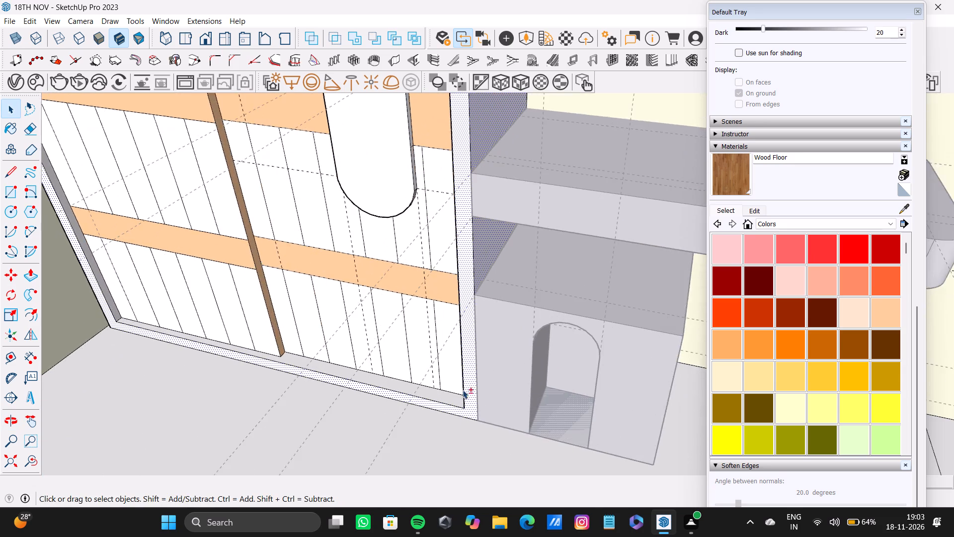
scroll(463, 390, "up", 2, "shift")
left_click(452, 403, "shift")
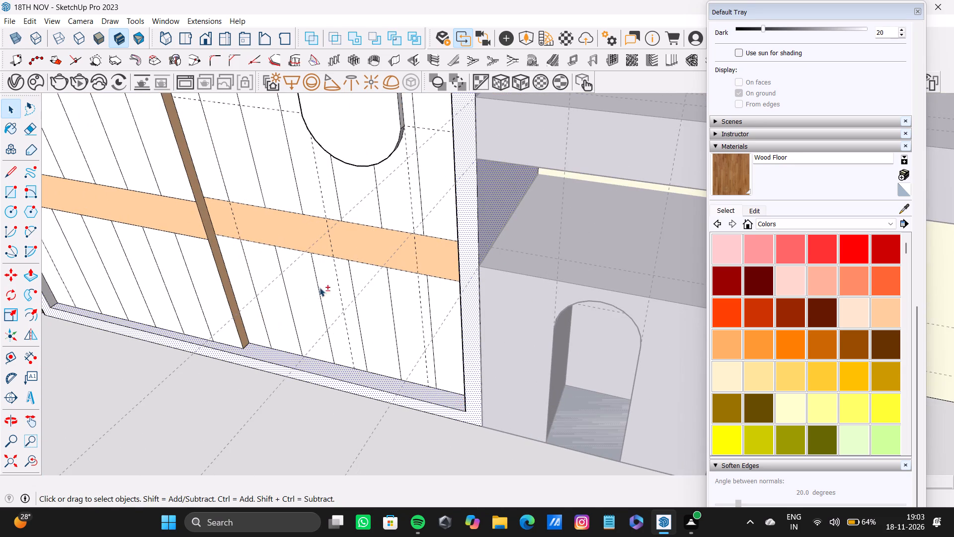
scroll(384, 255, "down", 5, "shift")
middle_click_drag(266, 245, 387, 302, "shift")
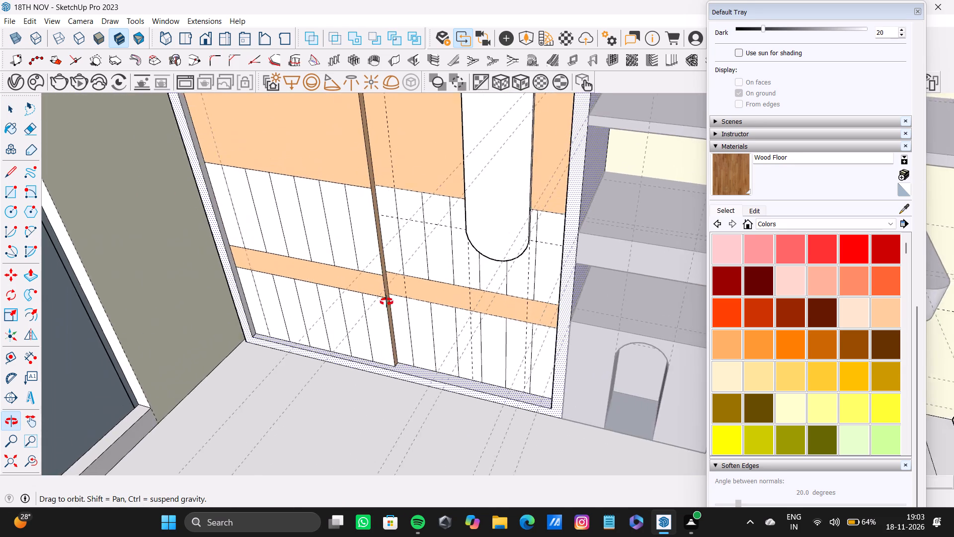
middle_click_drag(387, 302, 489, 296, "shift")
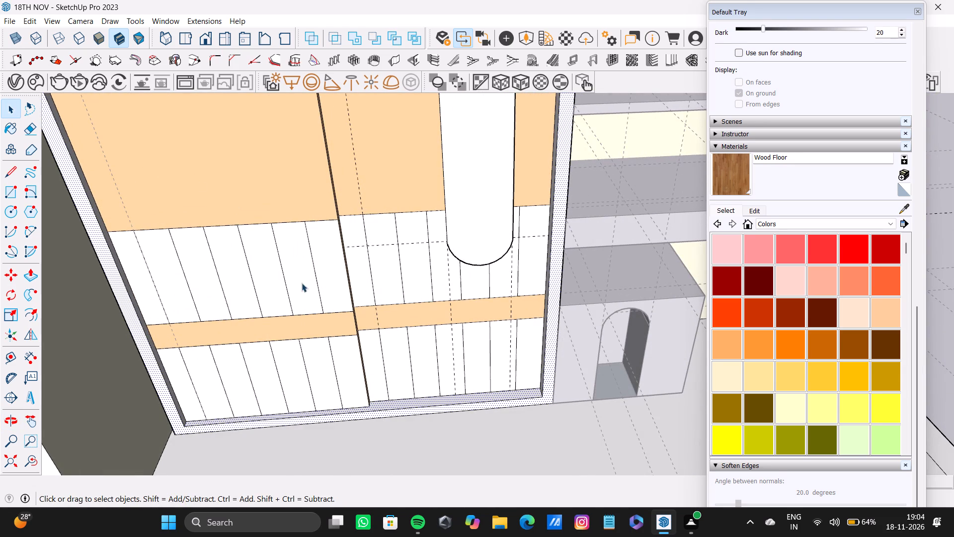
scroll(130, 288, "up", 9, "shift")
middle_click_drag(190, 319, 188, 319)
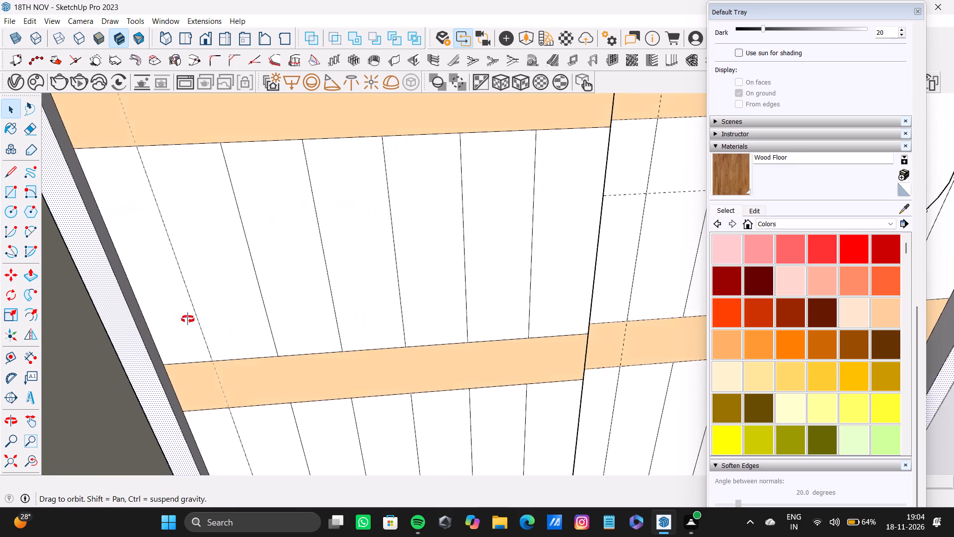
middle_click_drag(188, 319, 162, 296)
scroll(166, 293, "up", 6, "shift")
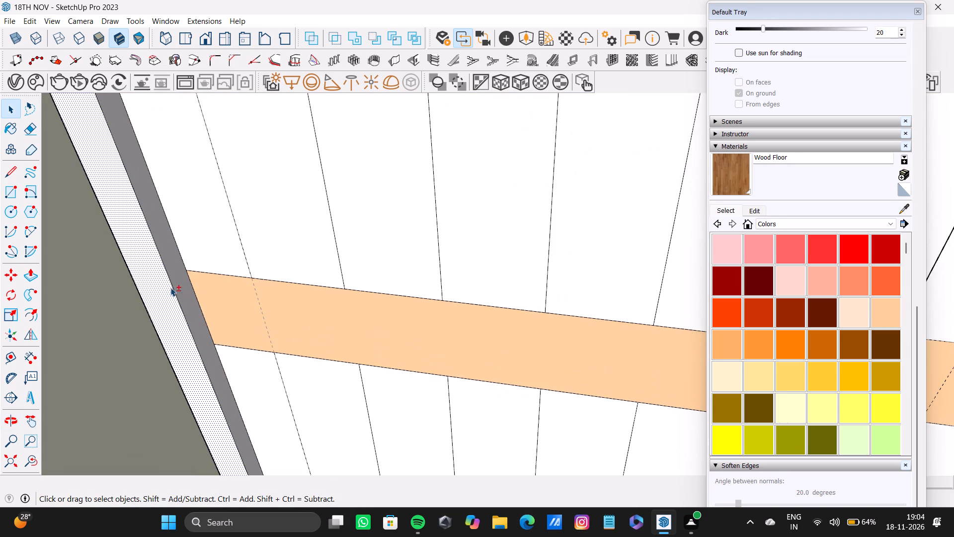
left_click(179, 283, "shift")
scroll(190, 296, "down", 8, "shift")
middle_click_drag(396, 343, 277, 246, "shift")
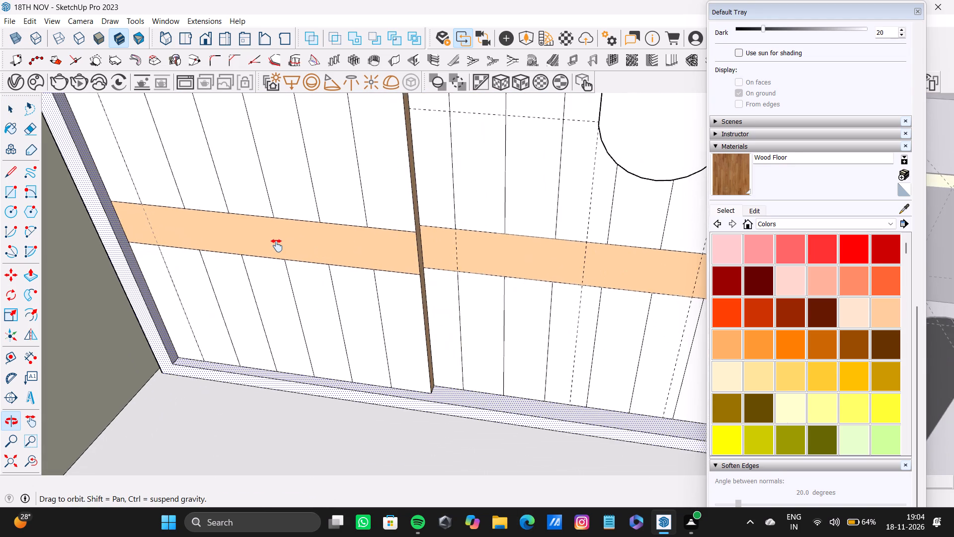
middle_click_drag(277, 246, 238, 230, "shift")
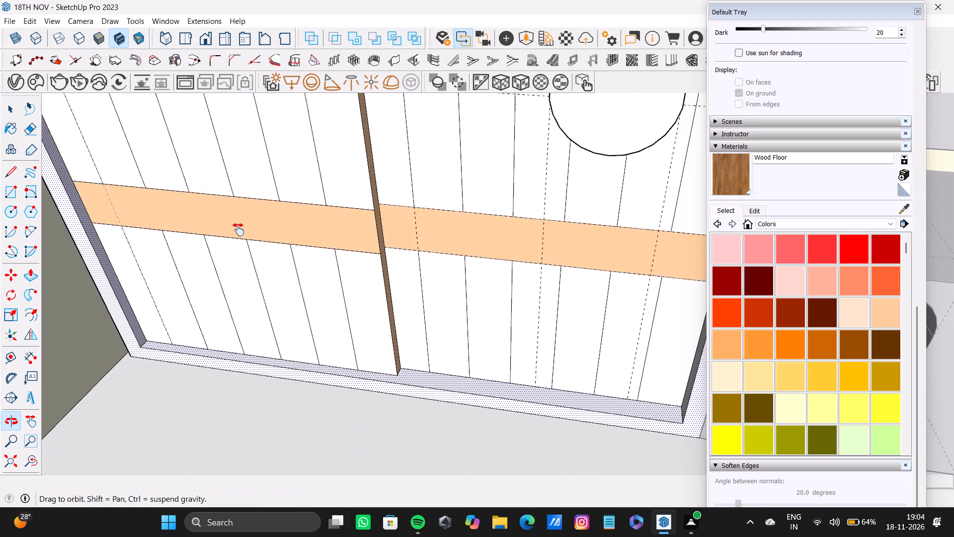
middle_click_drag(238, 230, 246, 305, "shift")
Add all slats above and below the band on the wardrobe door nearest the wall to the selection.
left_click(346, 255, "shift")
left_click(311, 241, "shift")
left_click(242, 227, "shift")
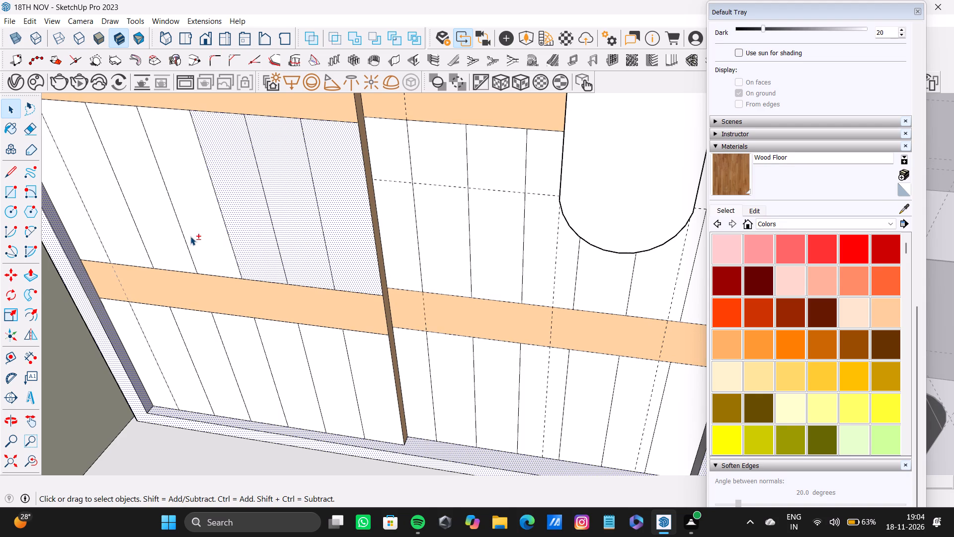
left_click(190, 236, "shift")
left_click(165, 238, "shift")
left_click(125, 239, "shift")
left_click(92, 239, "shift")
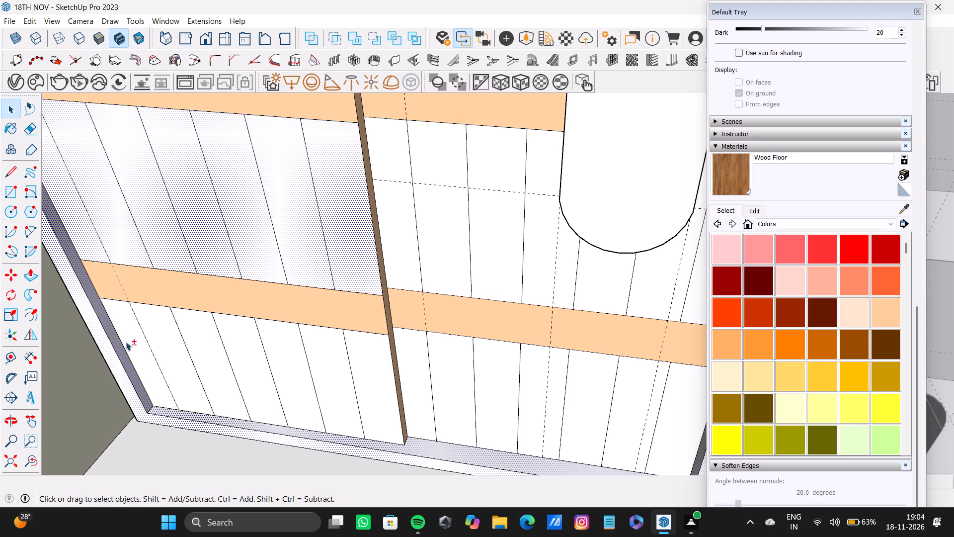
left_click(126, 342, "shift")
left_click(158, 332, "shift")
left_click(207, 347, "shift")
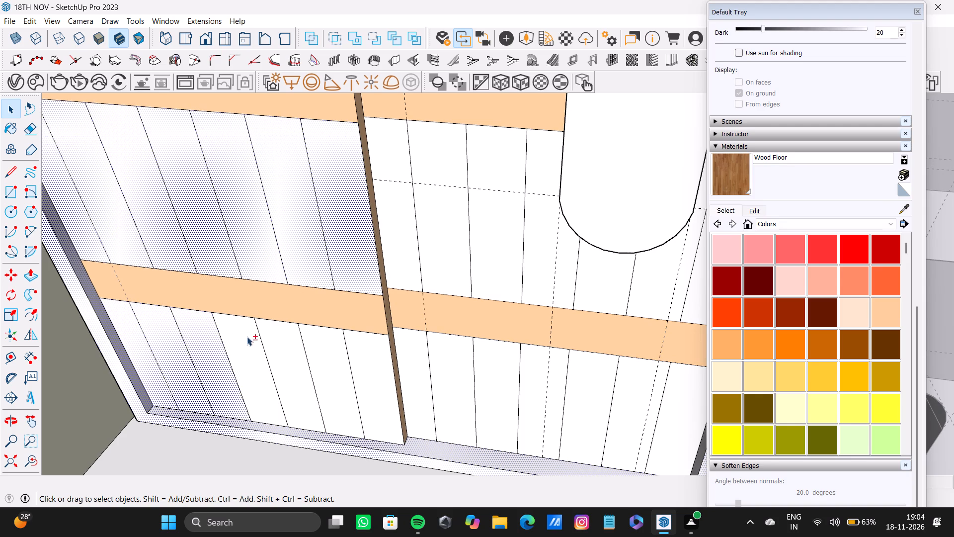
left_click(247, 336, "shift")
left_click(265, 333, "shift")
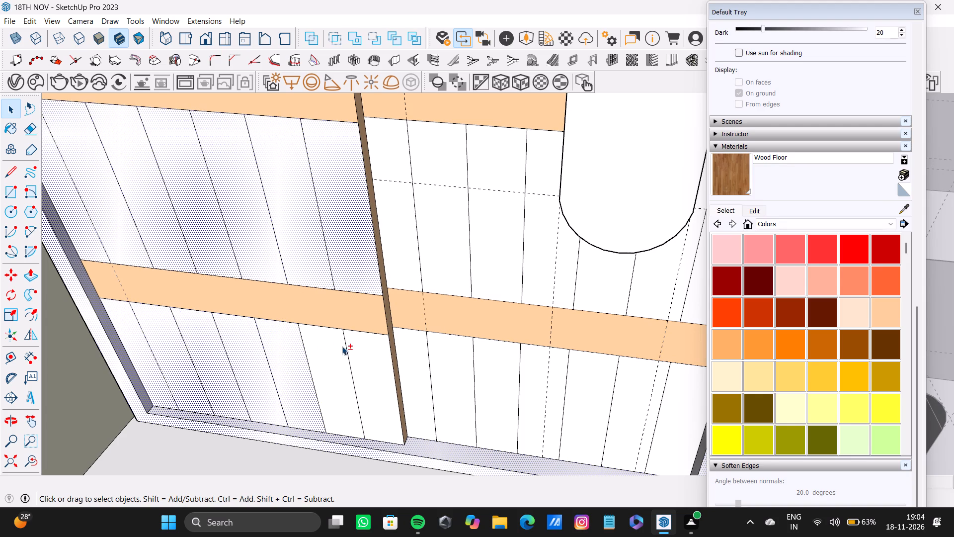
left_click(342, 346, "shift")
left_click(354, 355, "shift")
Add the slats of the door with the rounded panel to the selection and paint all selected faces with Wood Floor.
left_click(391, 165, "shift")
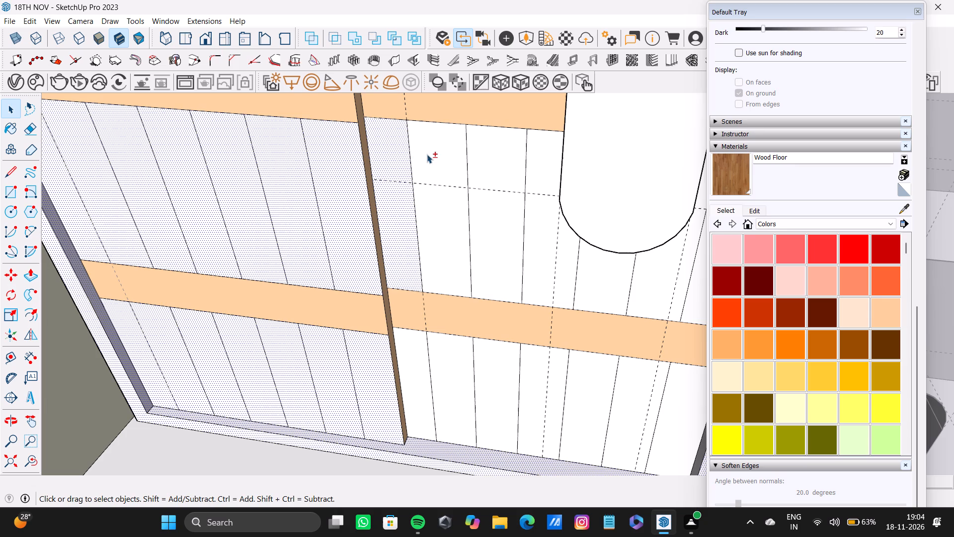
left_click(427, 154, "shift")
left_click(498, 155, "shift")
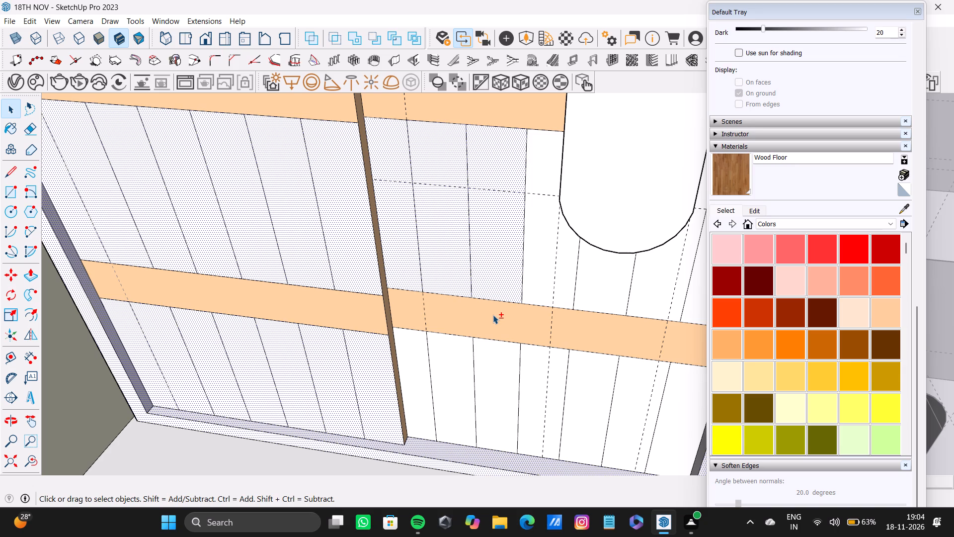
left_click(414, 366, "shift")
left_click(463, 362, "shift")
left_click(519, 359, "shift")
left_click(551, 366, "shift")
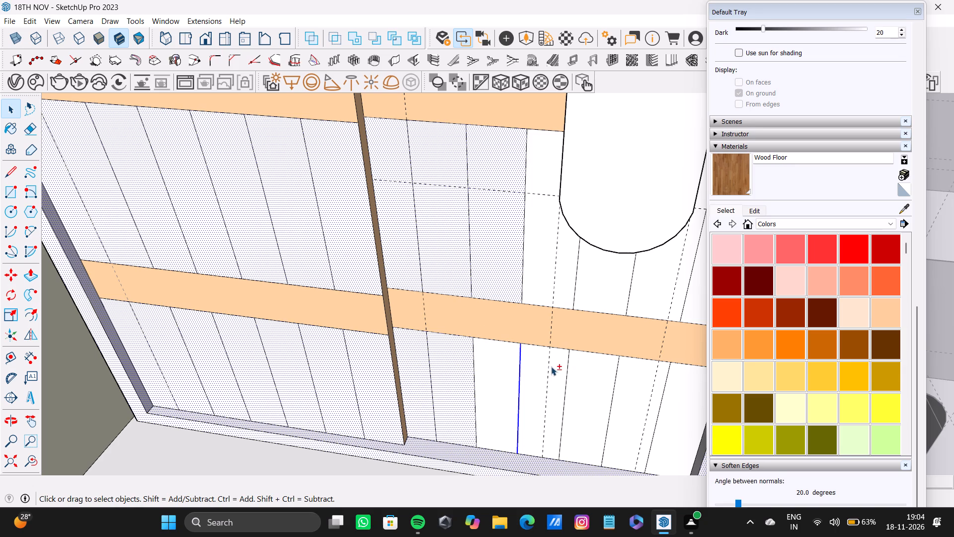
left_click(573, 372, "shift")
left_click(629, 376, "shift")
middle_click_drag(632, 375, 522, 381, "shift")
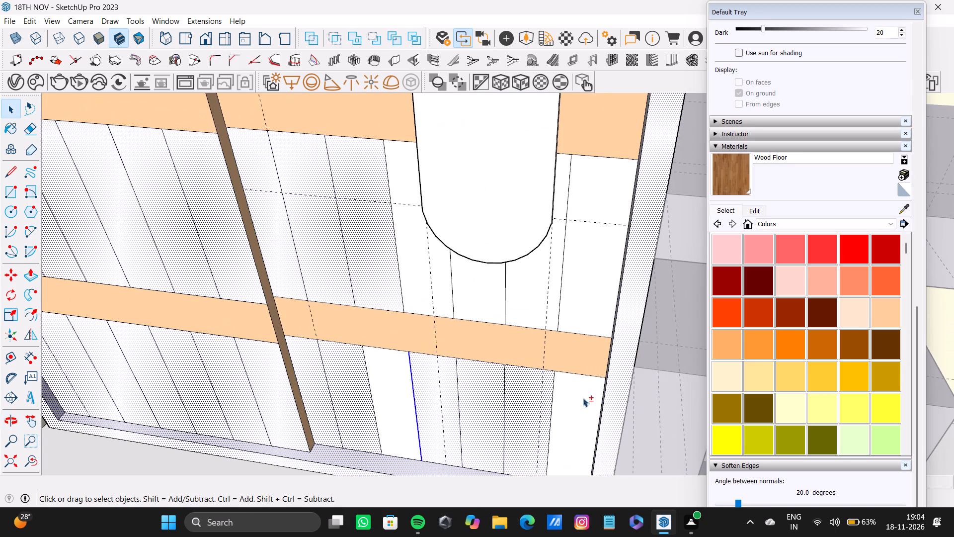
left_click(582, 399, "shift")
left_click(602, 281, "shift")
left_click(548, 307, "shift")
left_click(525, 304, "shift")
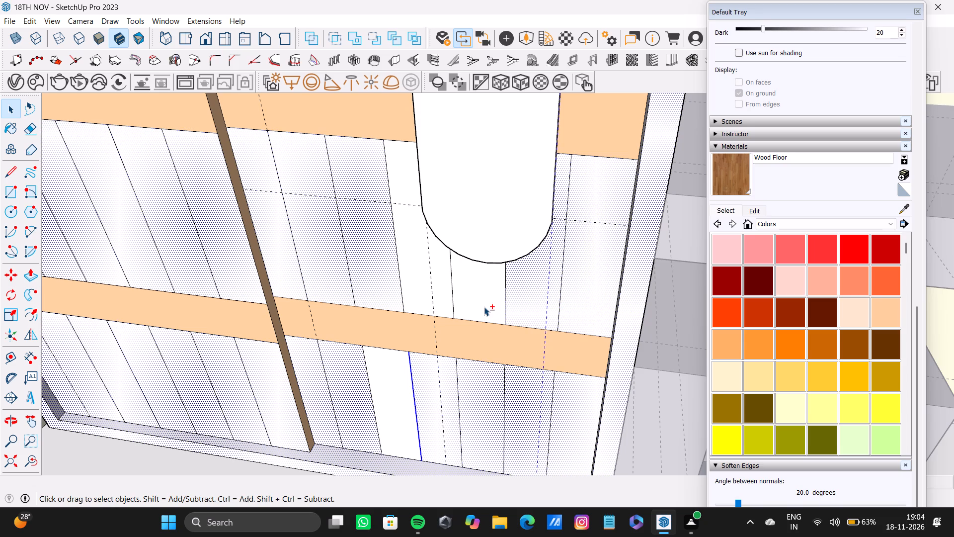
left_click(484, 307, "shift")
left_click(424, 290, "shift")
left_click(386, 371, "shift")
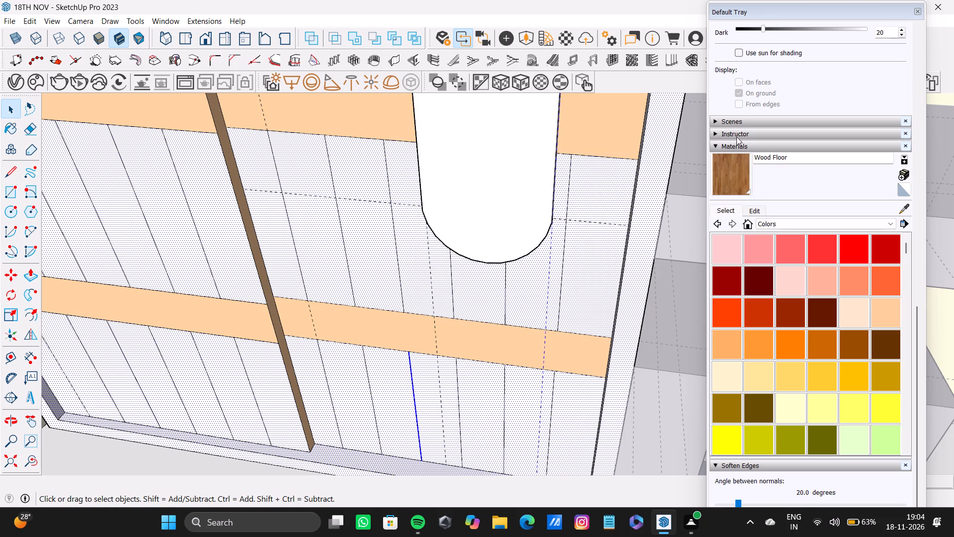
left_click(730, 173, "shift")
left_click(610, 177, "shift")
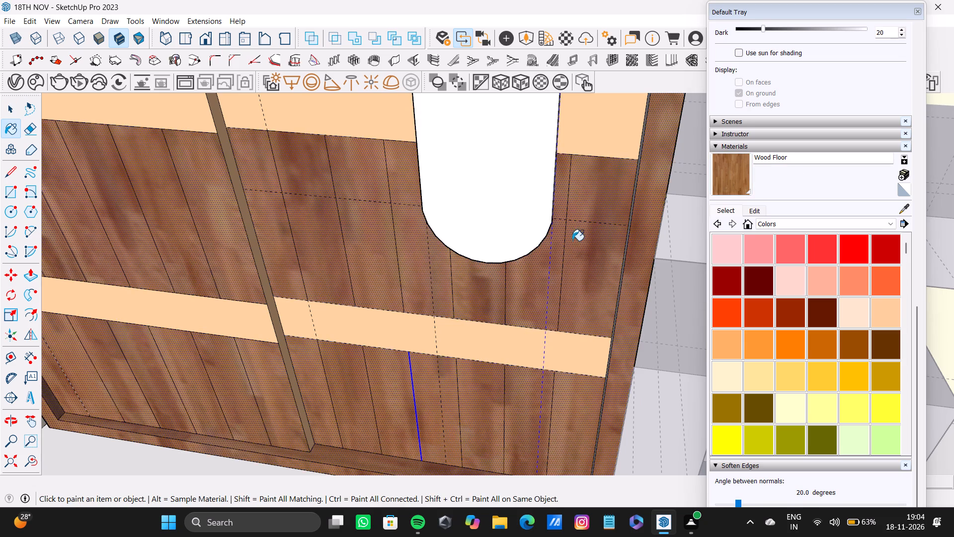
Select the frame's remaining inner side face, nearest the shelves, and paint it with Wood Floor.
middle_click_drag(572, 241, 662, 240)
scroll(663, 240, "up", 7)
key("space")
left_click(659, 237)
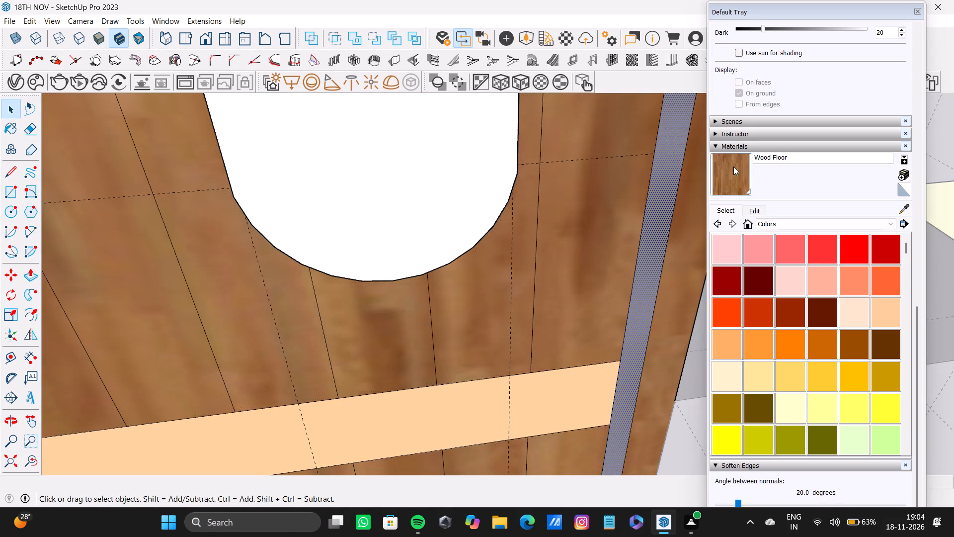
left_click(735, 166)
left_click(647, 211)
scroll(599, 255, "down", 10)
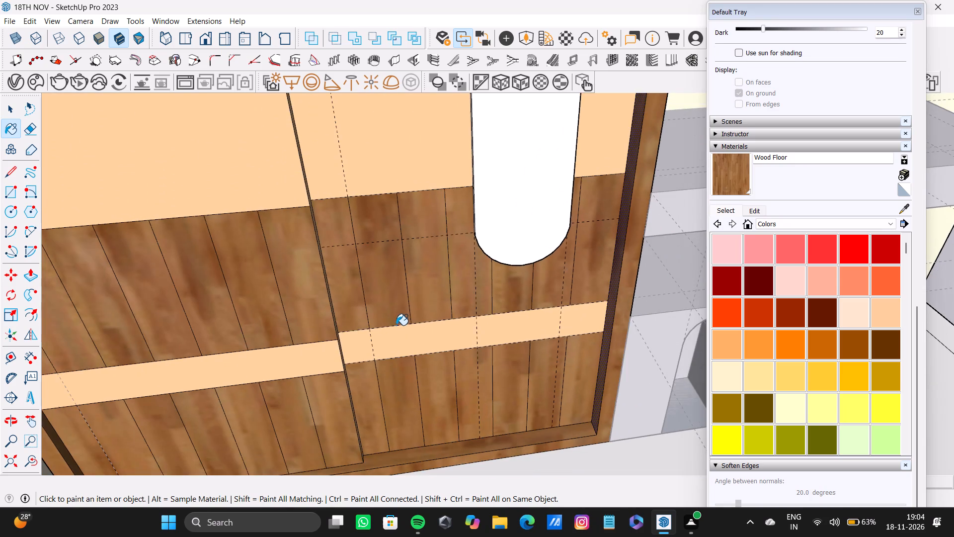
scroll(396, 326, "down", 5)
middle_click_drag(445, 323, 443, 360)
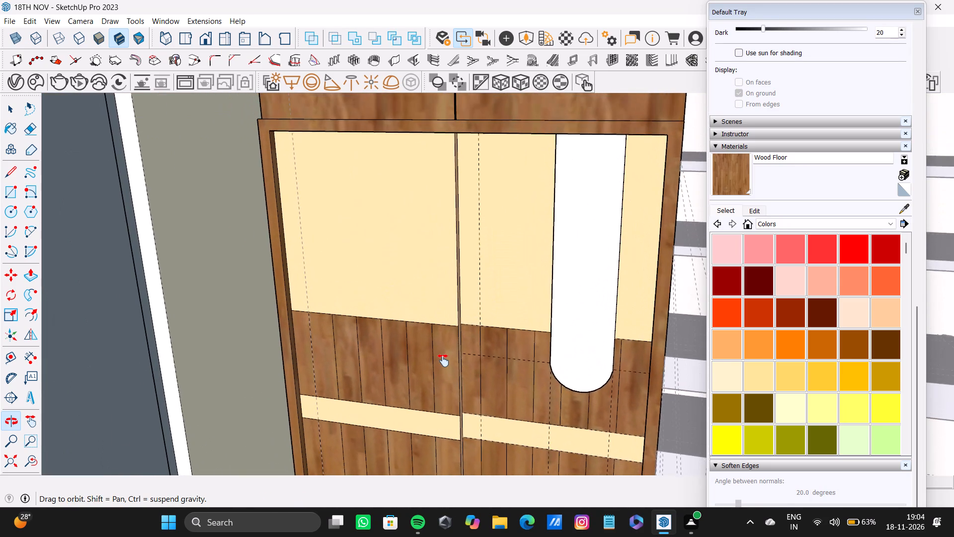
middle_click_drag(443, 360, 443, 368)
key("space")
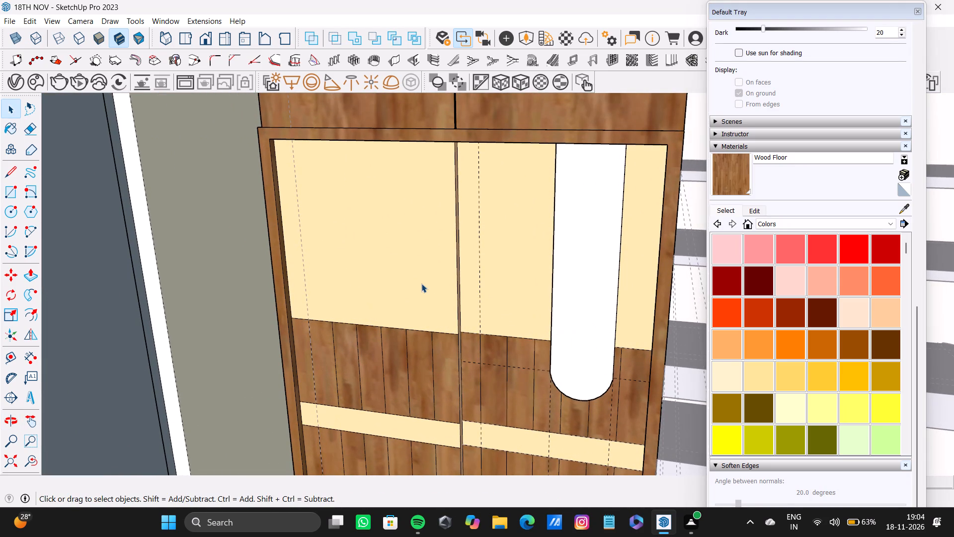
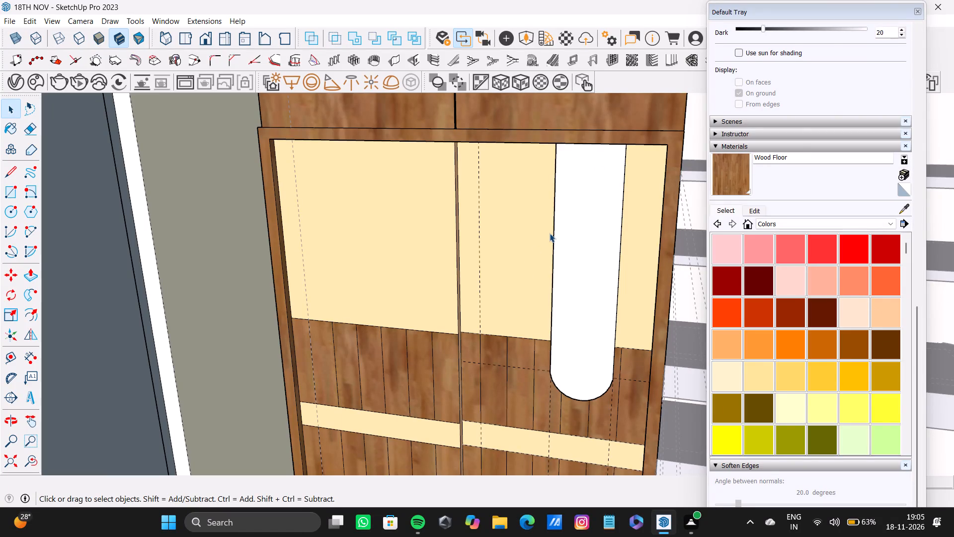
Select the rounded wardrobe panel's white front face with its edges, plus the upper side faces on both sides.
double_click(583, 254)
scroll(582, 267, "down", 8)
middle_click_drag(581, 269, 572, 275, "shift")
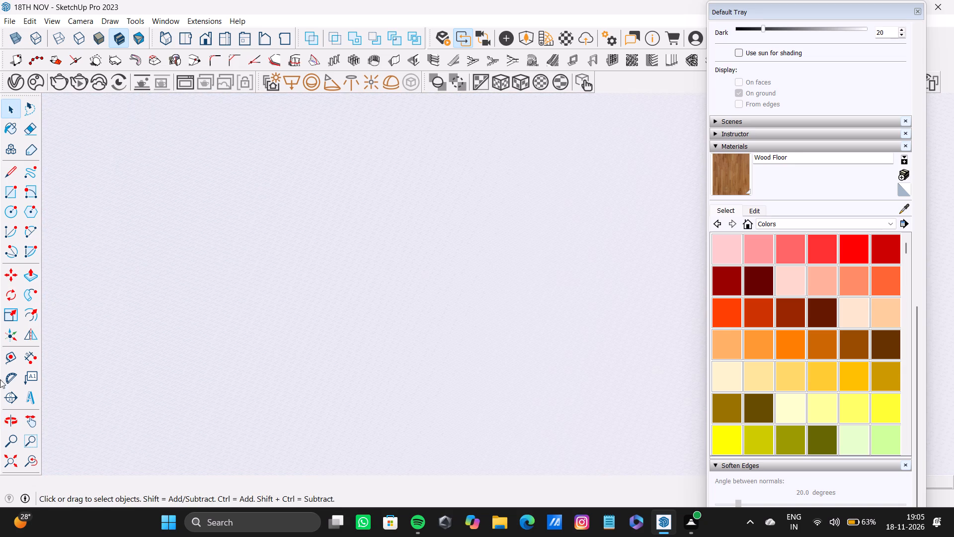
left_click(9, 467)
middle_click_drag(120, 409, 299, 489)
scroll(484, 222, "up", 5, "shift")
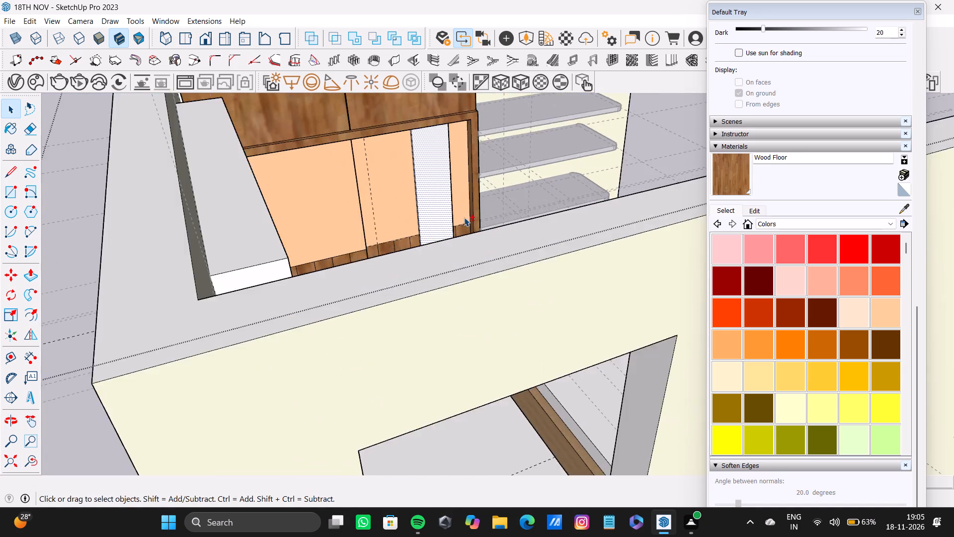
scroll(464, 217, "up", 3, "shift")
middle_click_drag(441, 202, 441, 328, "shift")
scroll(349, 232, "up", 14)
middle_click_drag(438, 272, 482, 262)
scroll(457, 258, "up", 2, "shift")
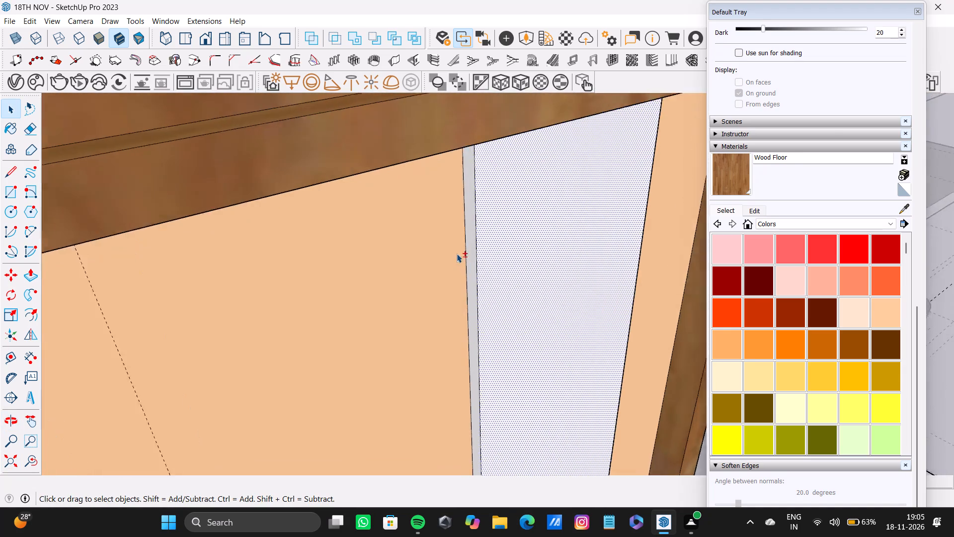
scroll(457, 254, "up", 5, "shift")
double_click(478, 249, "shift")
scroll(498, 278, "down", 14, "shift")
middle_click_drag(529, 305, 323, 337, "shift")
scroll(325, 328, "up", 10)
left_click(326, 298, "shift")
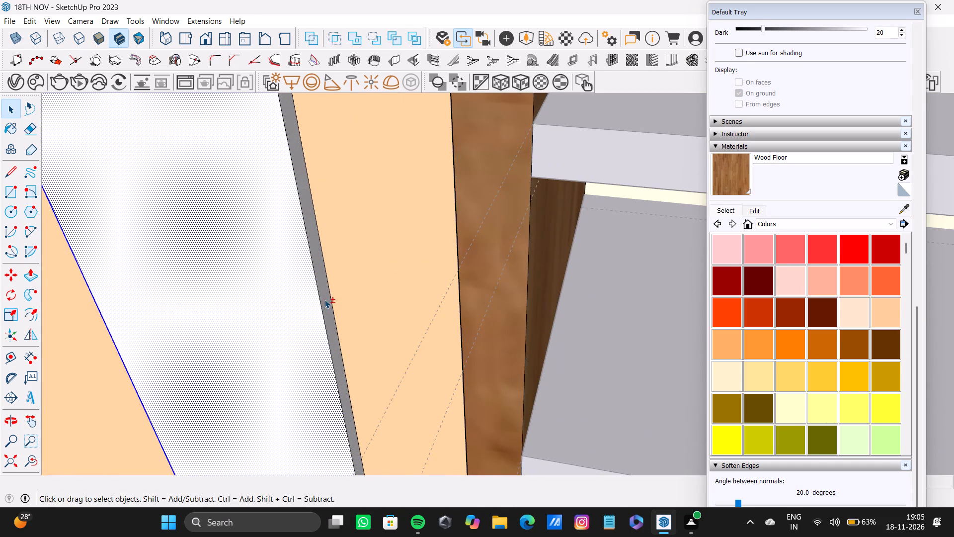
Add the rounded panel's lower side faces on both sides and its curved end face to the selection.
scroll(324, 301, "down", 9, "shift")
middle_click_drag(333, 311, 351, 194, "shift")
scroll(403, 361, "down", 3, "shift")
middle_click_drag(401, 362, 380, 253, "shift")
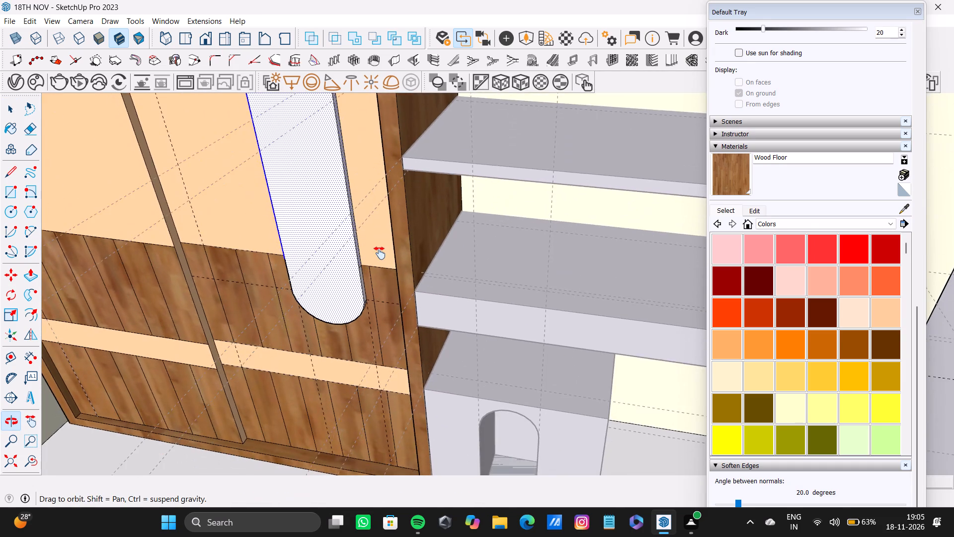
middle_click_drag(380, 253, 393, 276, "shift")
scroll(418, 310, "up", 13)
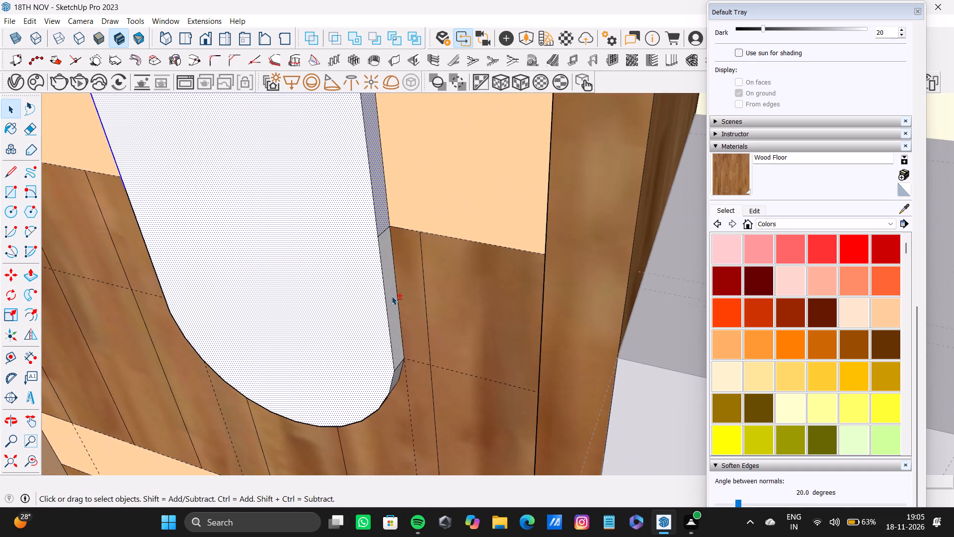
left_click(391, 296, "shift")
middle_click_drag(394, 340, 377, 183, "shift")
scroll(370, 252, "up", 10)
left_click(379, 262, "shift")
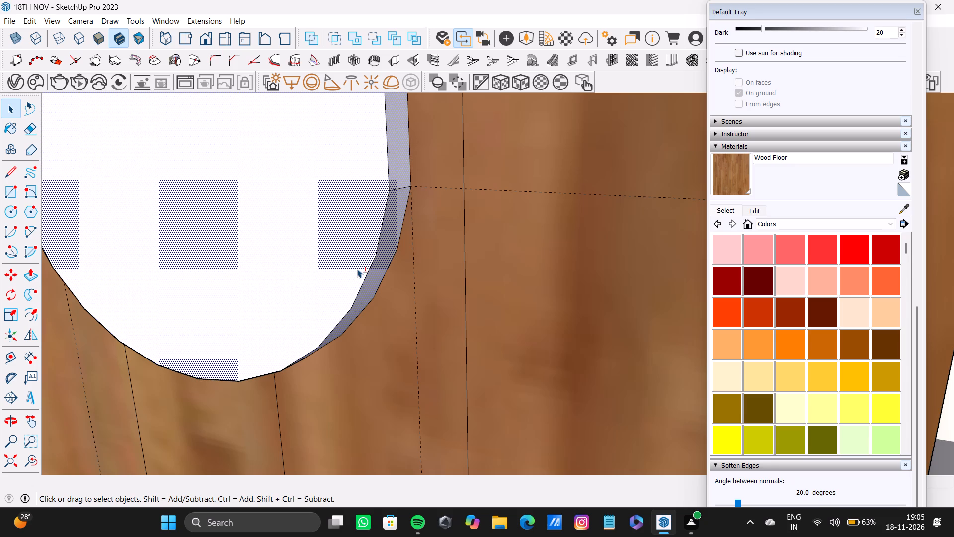
middle_click_drag(336, 199, 676, 326, "shift")
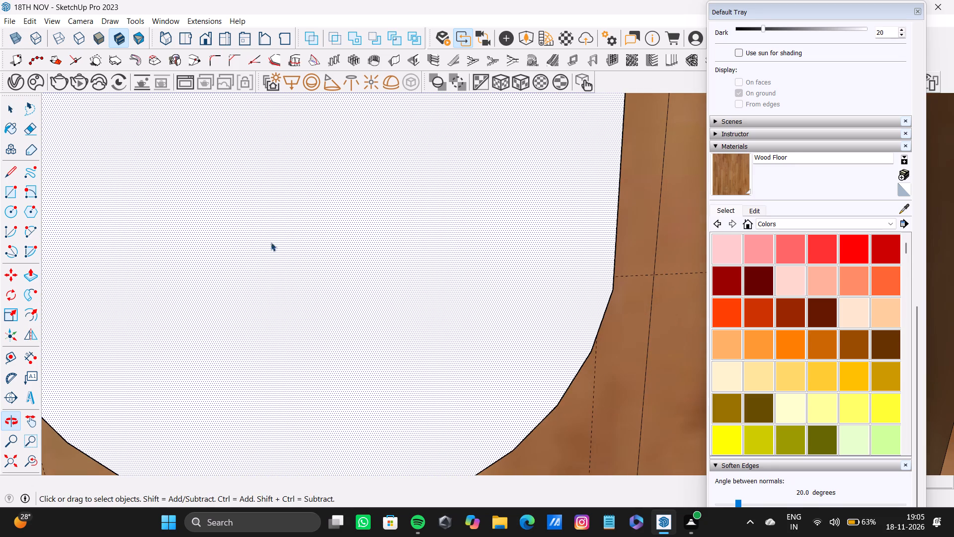
middle_click(269, 240)
scroll(268, 243, "down", 11)
middle_click_drag(255, 245, 414, 263)
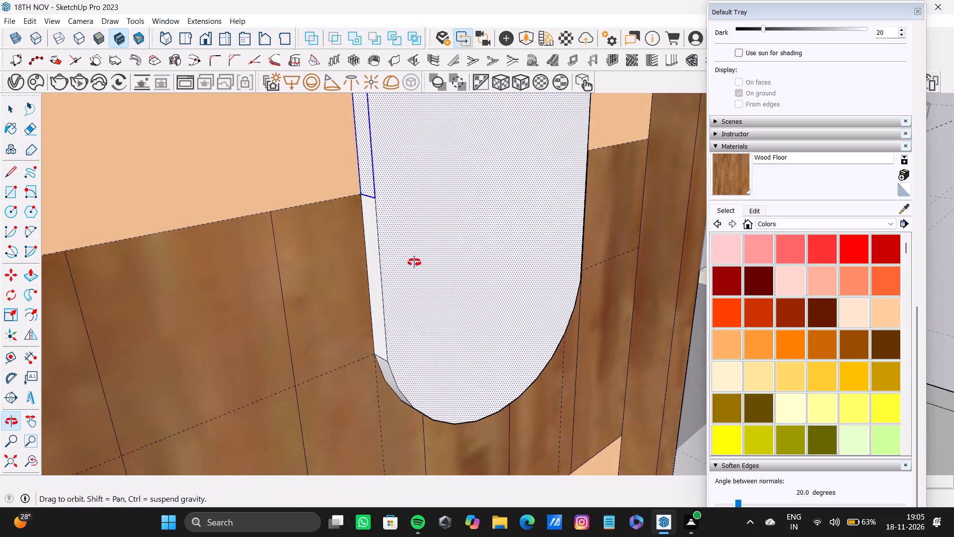
middle_click_drag(414, 263, 414, 264)
scroll(347, 259, "up", 4, "shift")
left_click(387, 267, "shift")
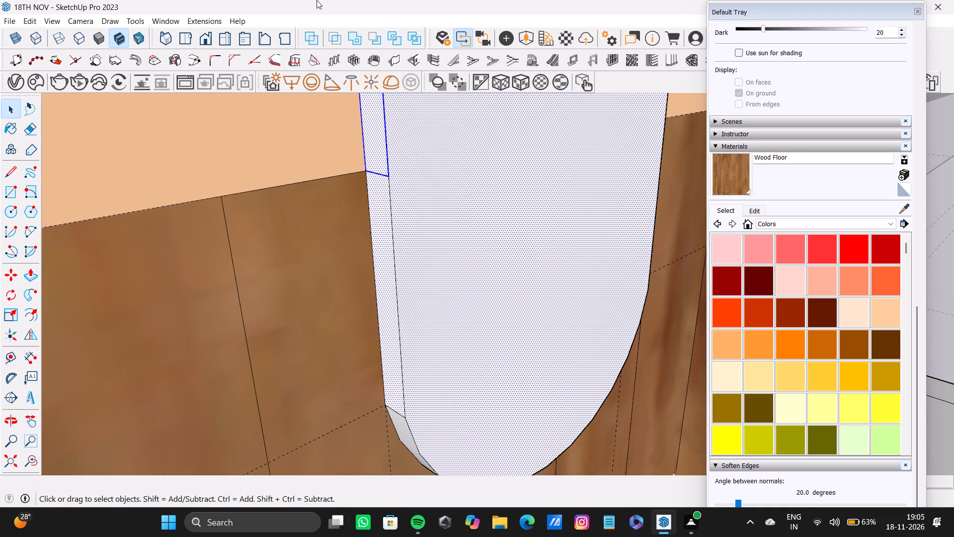
Group the selected rounded panel faces and convert the group into a V-Ray mesh light.
scroll(529, 233, "down", 9, "shift")
middle_click_drag(512, 199, 504, 314, "shift")
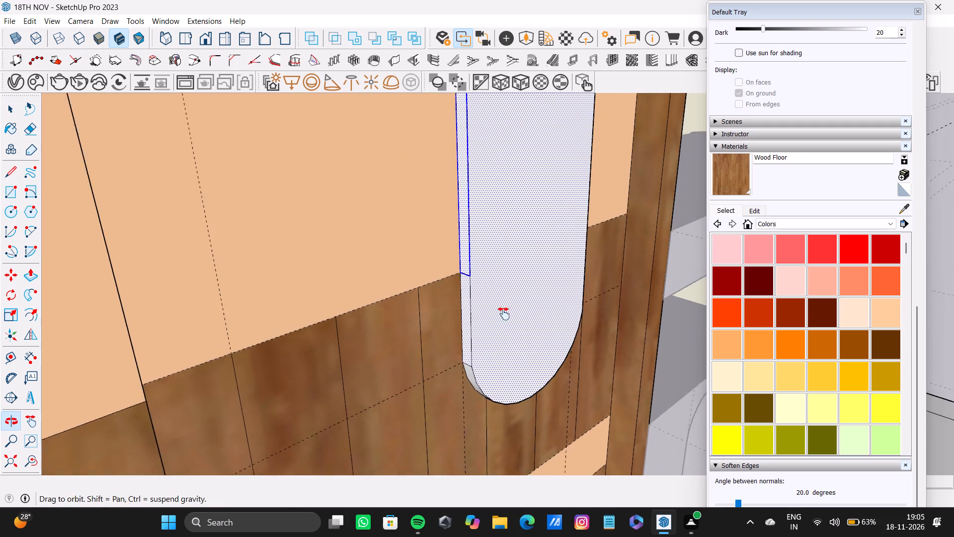
middle_click_drag(504, 314, 506, 320, "shift")
right_click(502, 265, "shift")
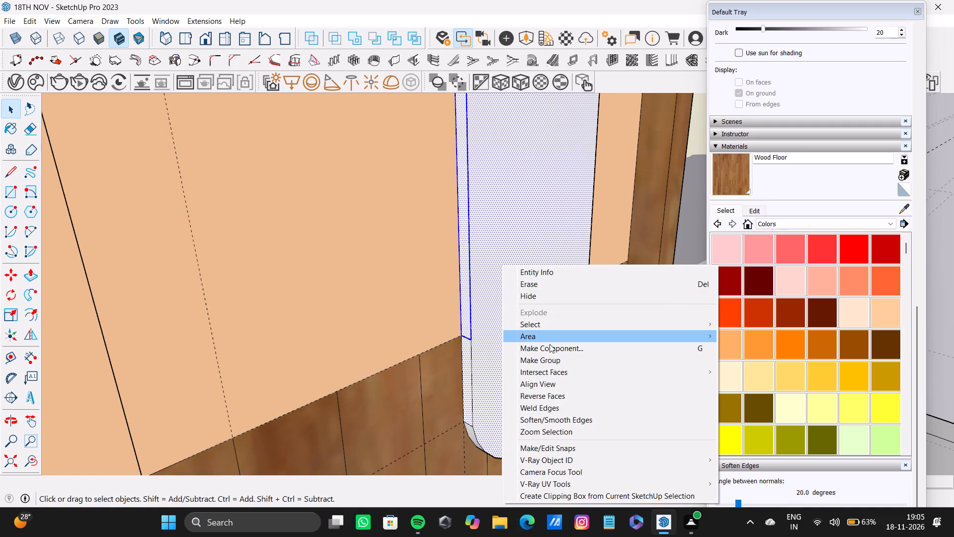
left_click(549, 361, "shift")
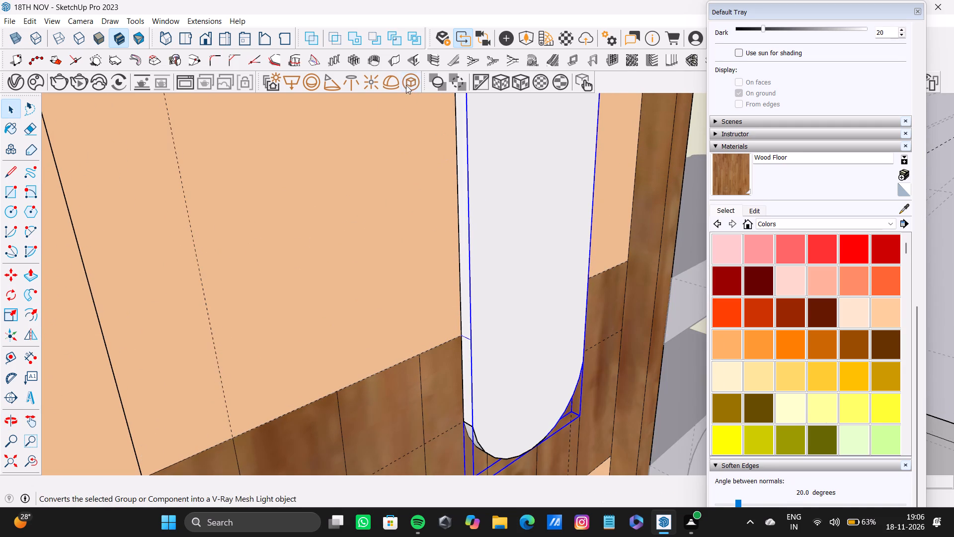
left_click(406, 84, "shift")
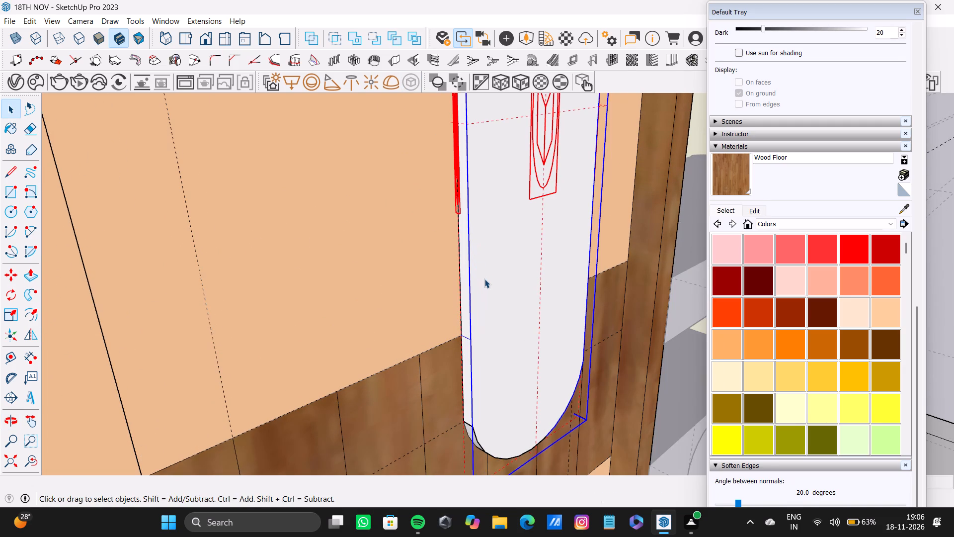
Open the rounded panel's mesh light group for editing and select its front face.
scroll(484, 276, "down", 10)
middle_click_drag(497, 236, 509, 366, "shift")
scroll(505, 332, "down", 3)
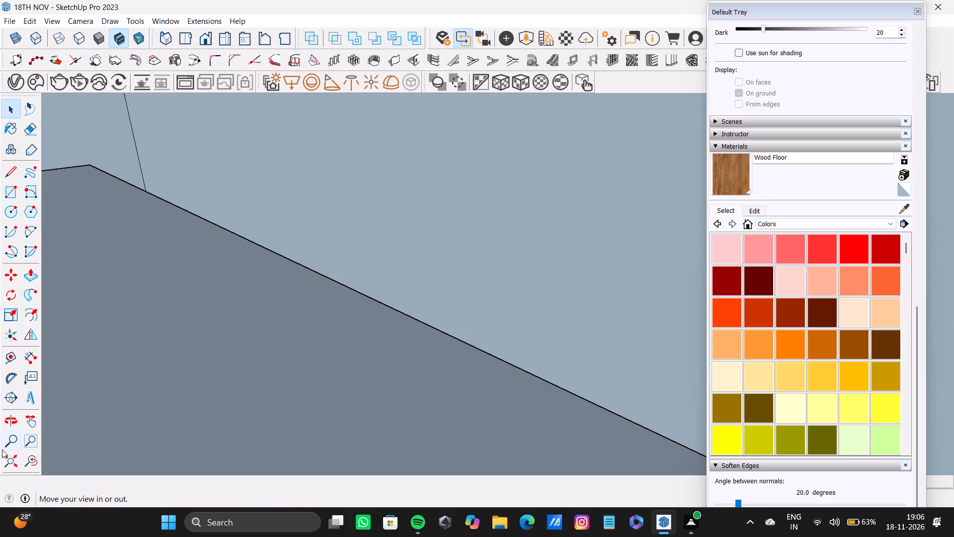
left_click(8, 465)
middle_click_drag(701, 289, 452, 289)
scroll(492, 143, "up", 1, "shift")
middle_click_drag(492, 143, 476, 359, "shift")
scroll(448, 351, "up", 2)
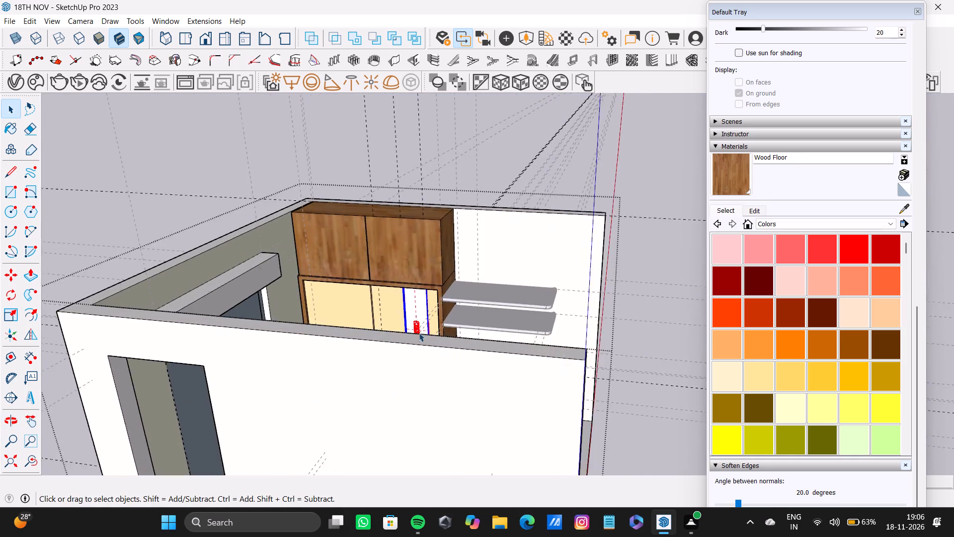
scroll(419, 333, "up", 14)
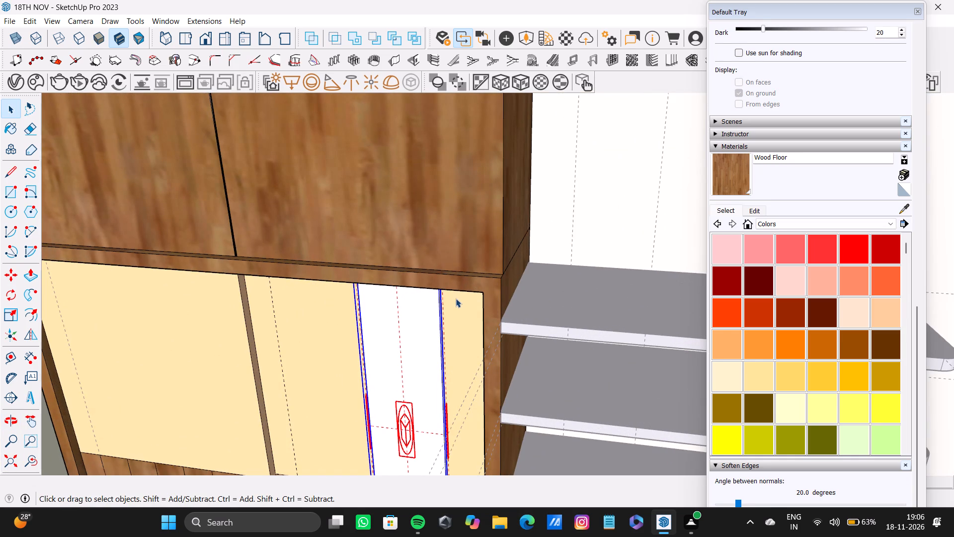
left_click(417, 321)
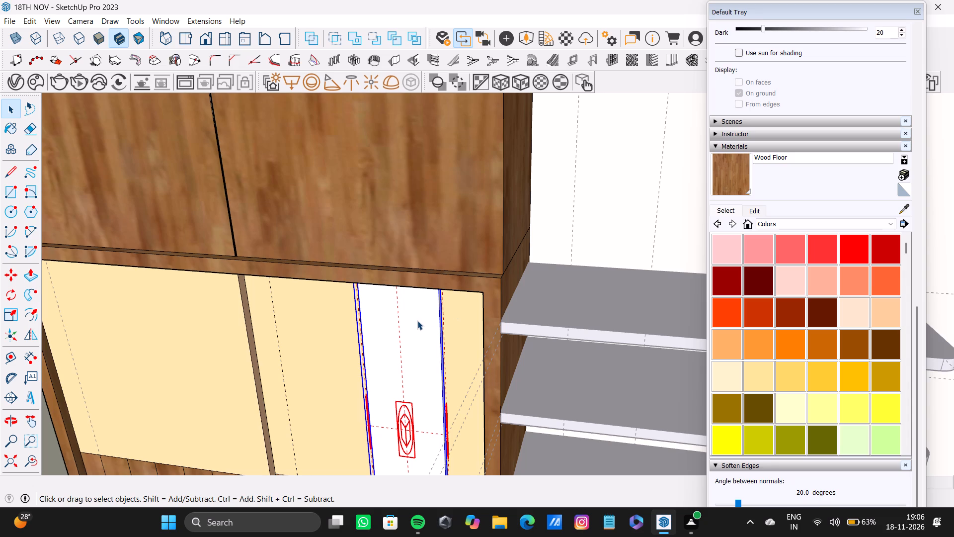
left_click(420, 326)
left_click(421, 338)
triple_click(422, 342)
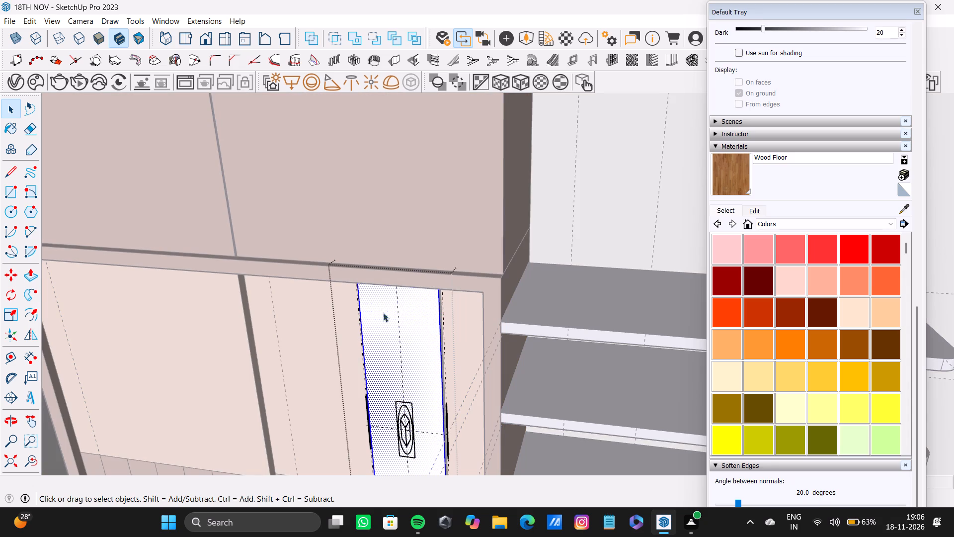
Import the JPEG of red lotus flowers with green leaves from the Downloads folder.
left_click(5, 21)
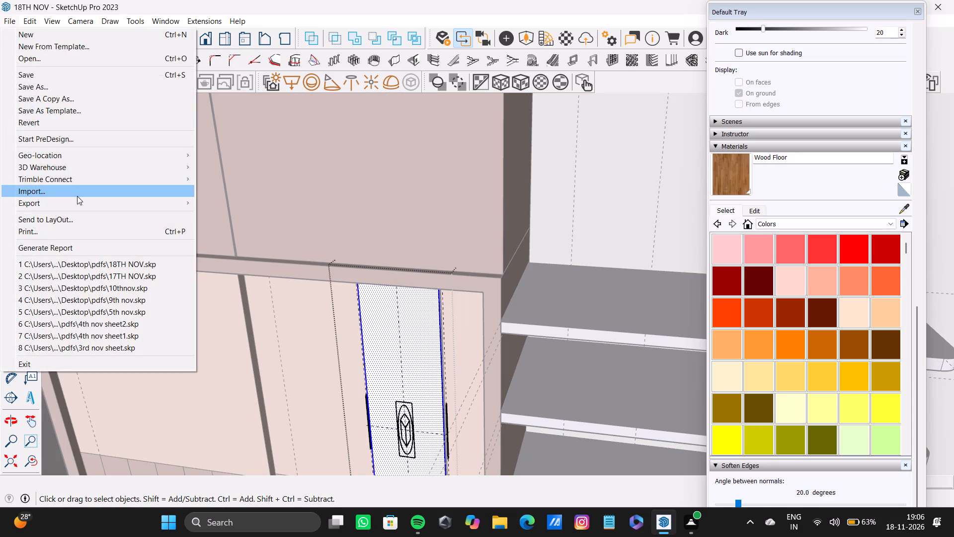
left_click(78, 195)
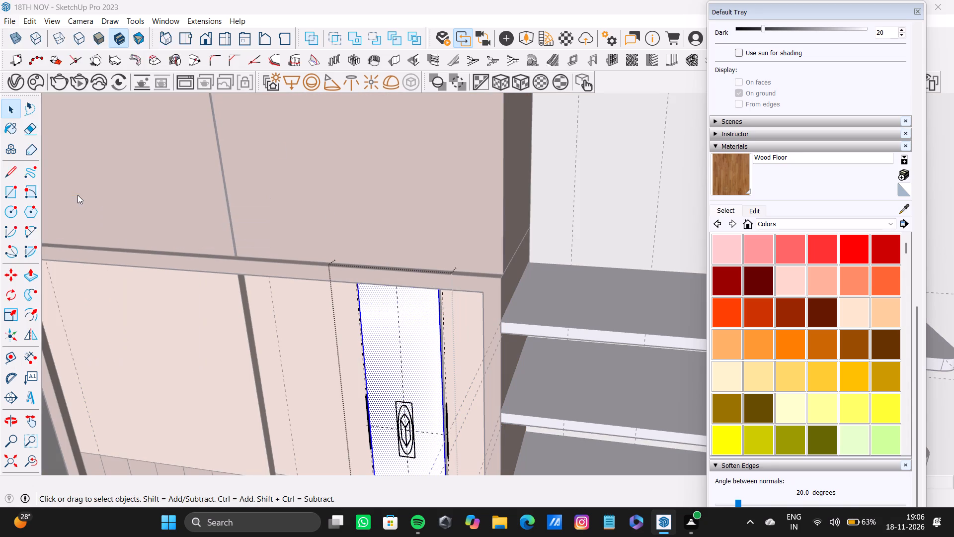
scroll(188, 166, "down", 8)
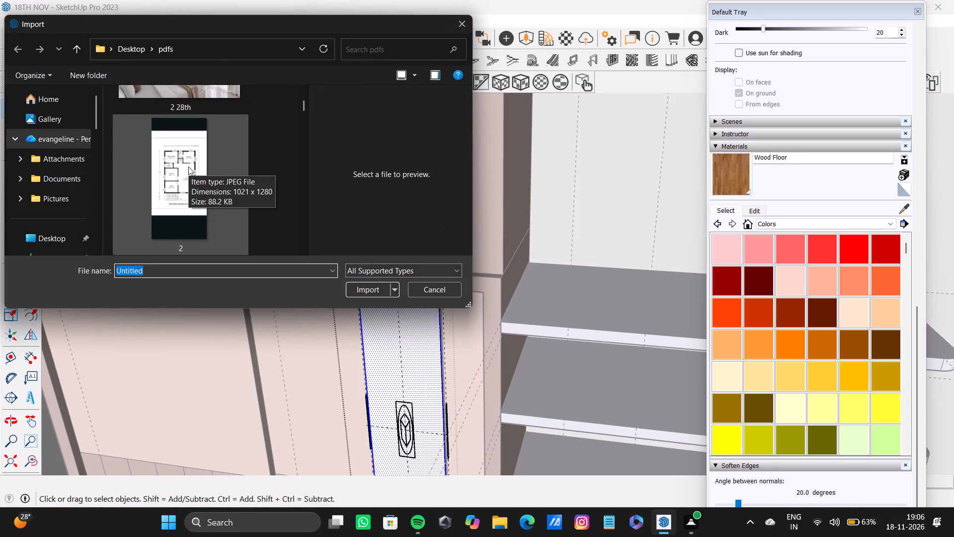
scroll(188, 167, "down", 17)
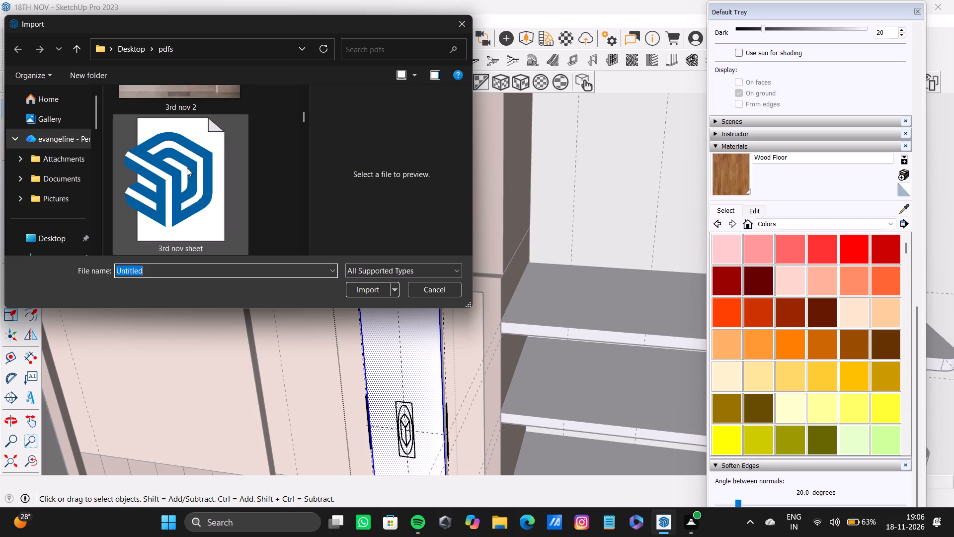
scroll(187, 168, "down", 7)
scroll(53, 187, "down", 2)
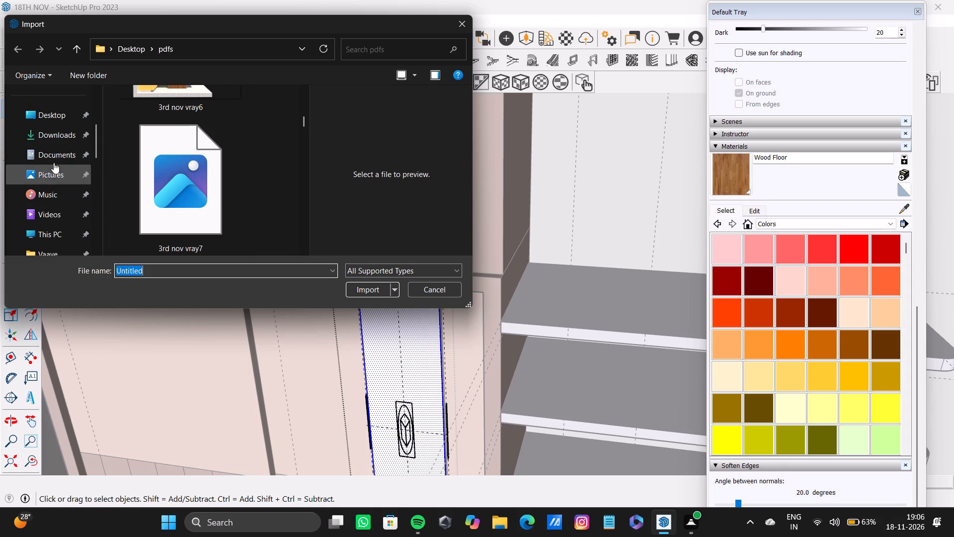
left_click(54, 135)
scroll(209, 153, "down", 5)
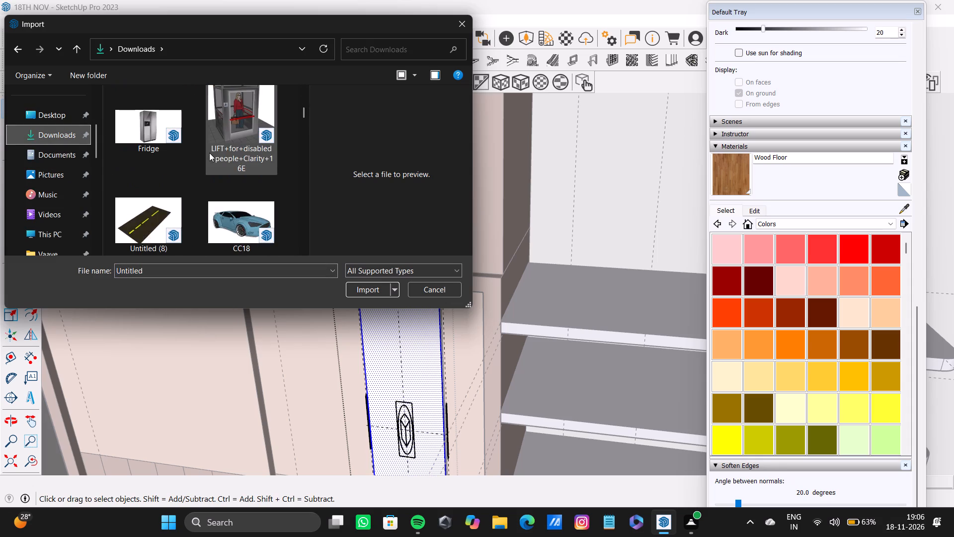
scroll(209, 153, "down", 11)
scroll(209, 151, "up", 2)
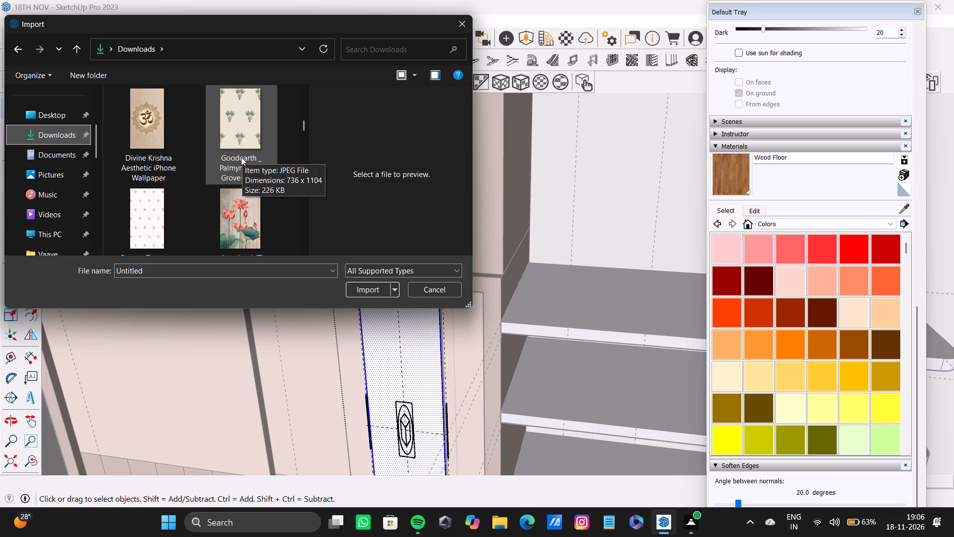
scroll(238, 164, "down", 2)
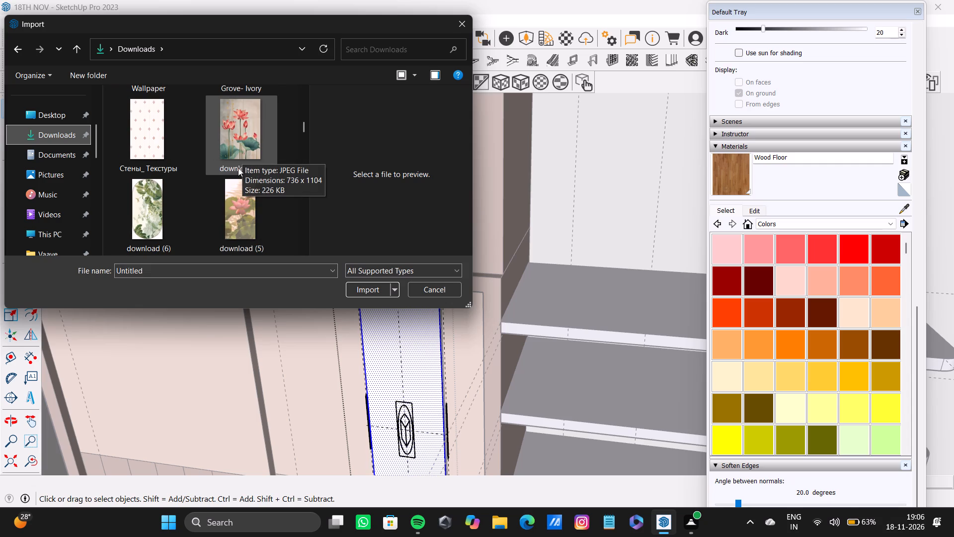
left_click(238, 150)
left_click(372, 337)
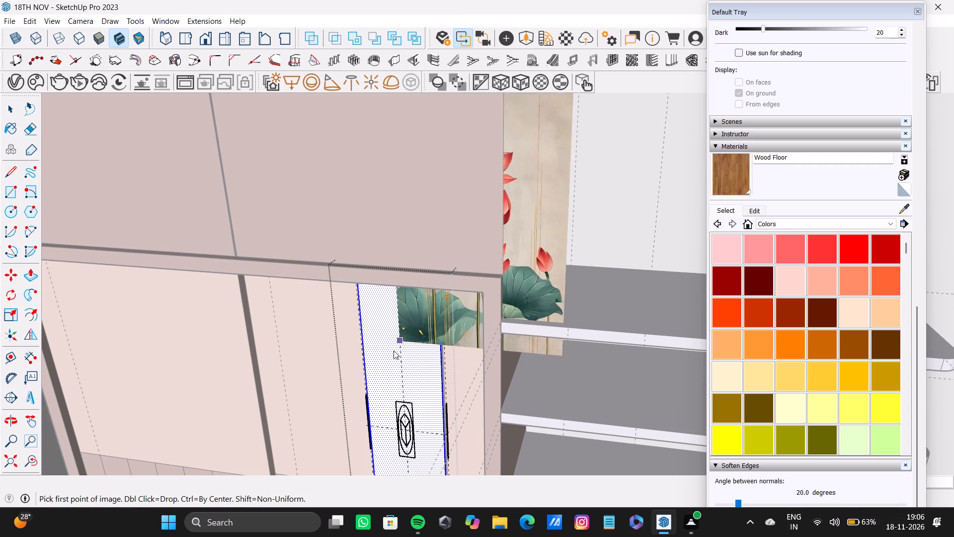
Place the lotus image on the rounded panel's front face, starting where the straight side meets the bottom curve and keeping it within the panel's width.
scroll(383, 380, "down", 3)
middle_click_drag(383, 380, 389, 222)
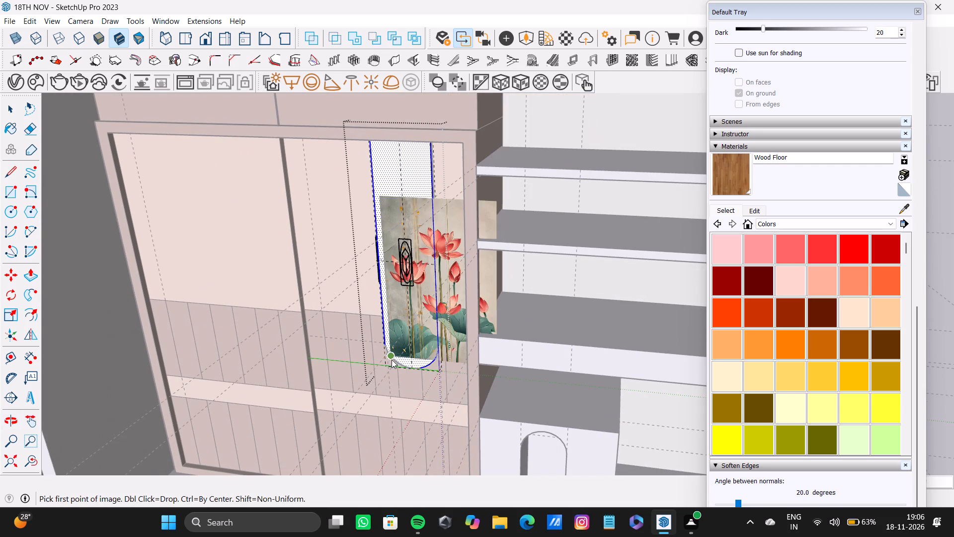
scroll(391, 358, "up", 5)
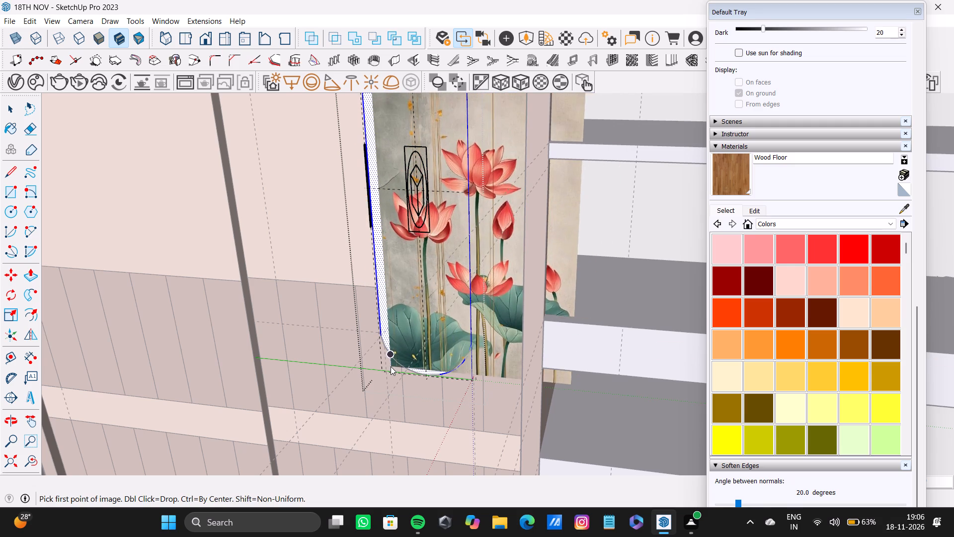
left_click(379, 333)
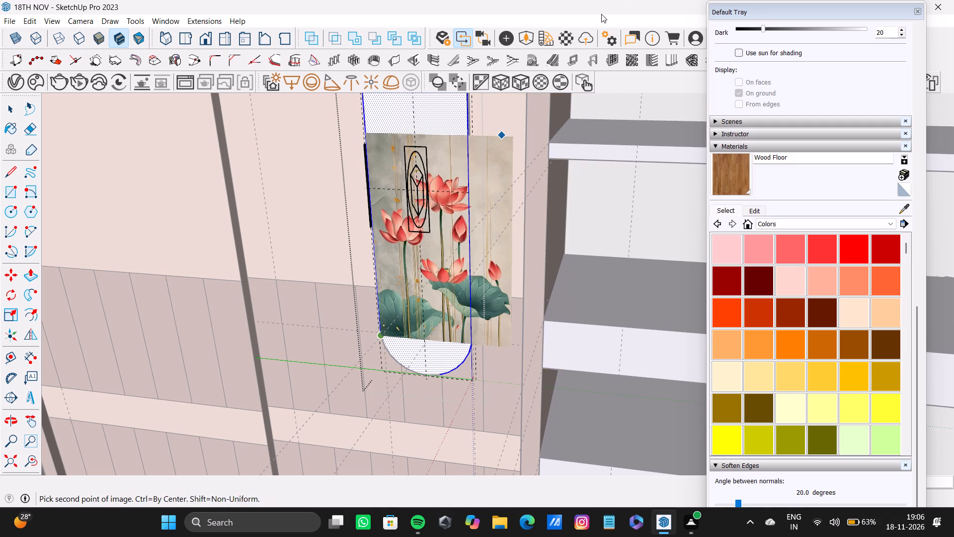
middle_click_drag(435, 134, 440, 206, "shift")
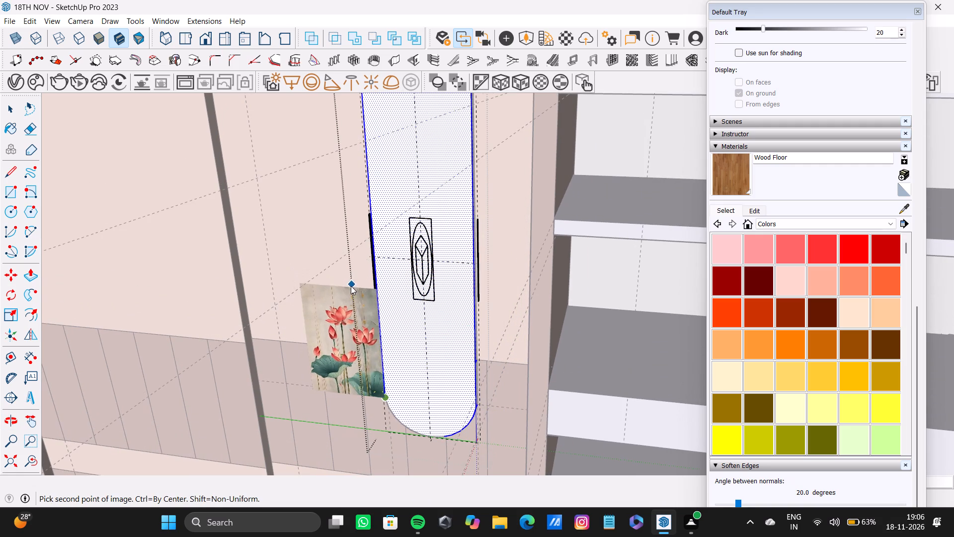
left_click(399, 302)
key("space")
Undo the placement of the lotus image on the rounded panel's front face.
scroll(414, 302, "up", 3)
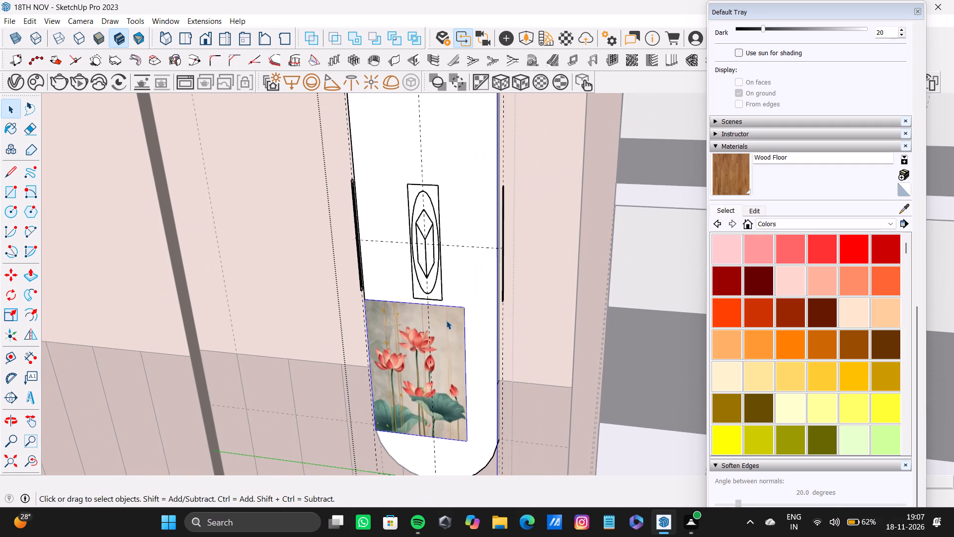
left_click(443, 319)
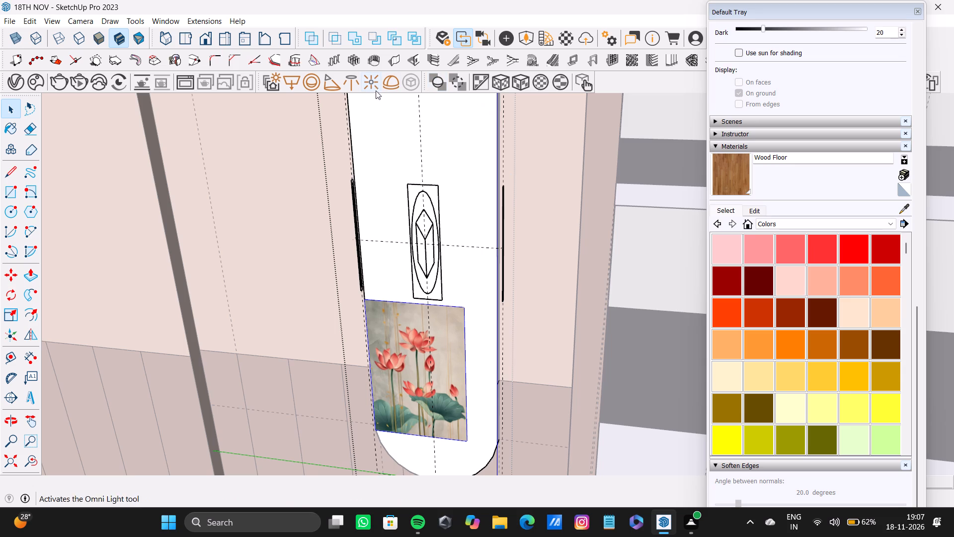
left_click(473, 325)
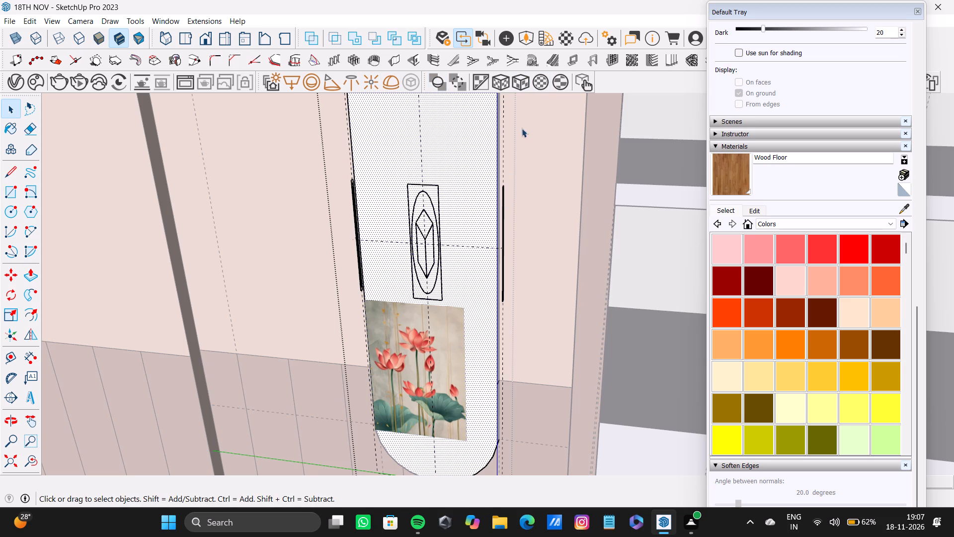
left_click(522, 84)
left_click(500, 86)
left_click_drag(446, 293, 443, 303)
left_click(447, 317)
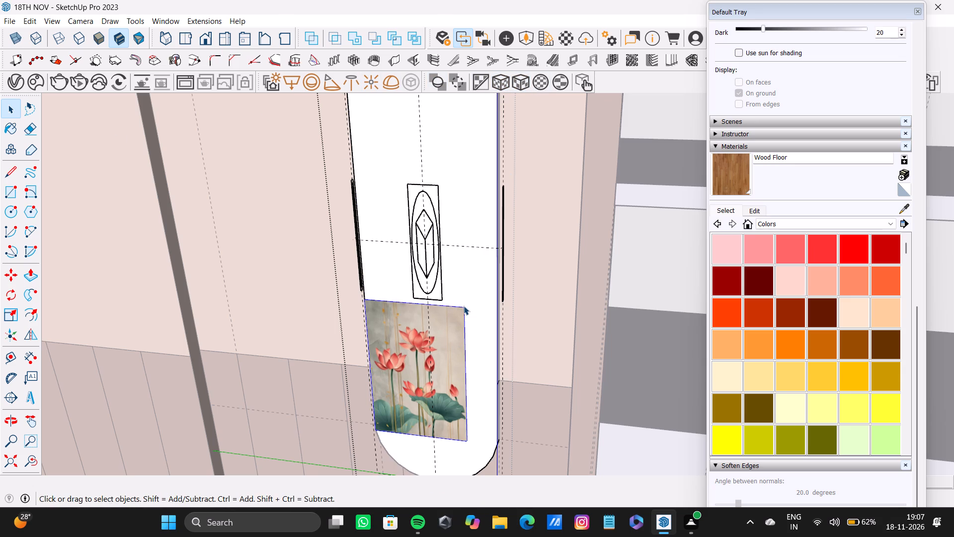
key("ctrl+z")
Select the rounded panel's front face together with its edges and open the V-Ray Asset Editor.
double_click(474, 310)
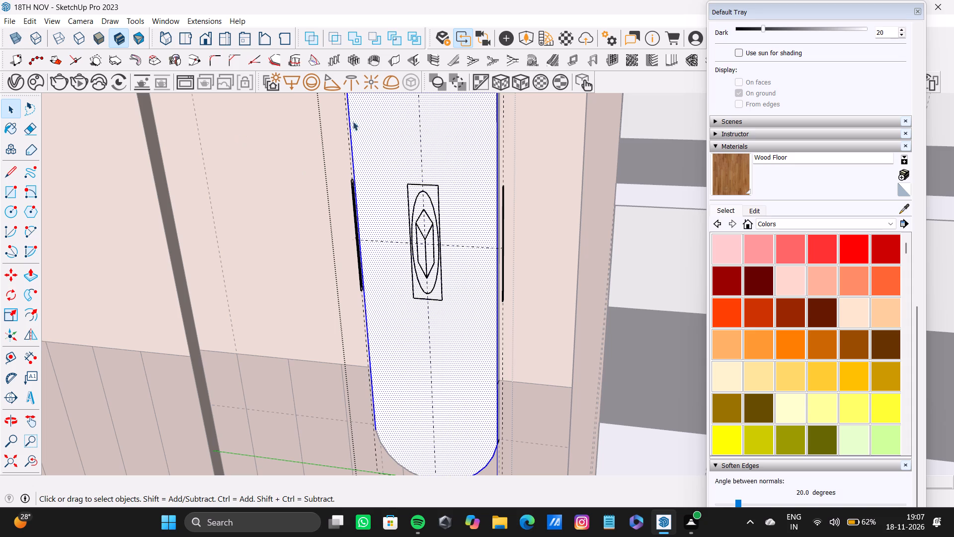
left_click(14, 83)
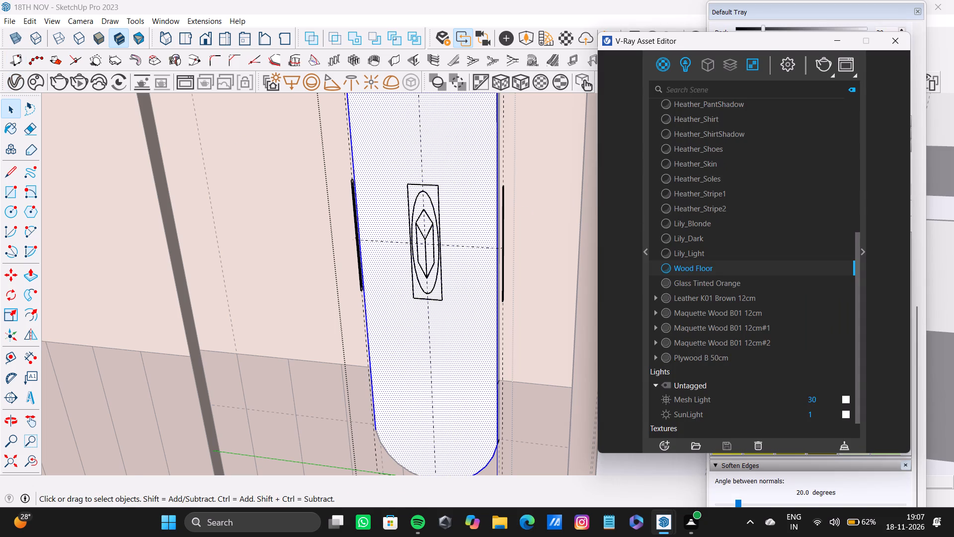
scroll(500, 236, "down", 4)
middle_click_drag(503, 234, 462, 245)
scroll(471, 219, "up", 10)
middle_click_drag(504, 204, 462, 222)
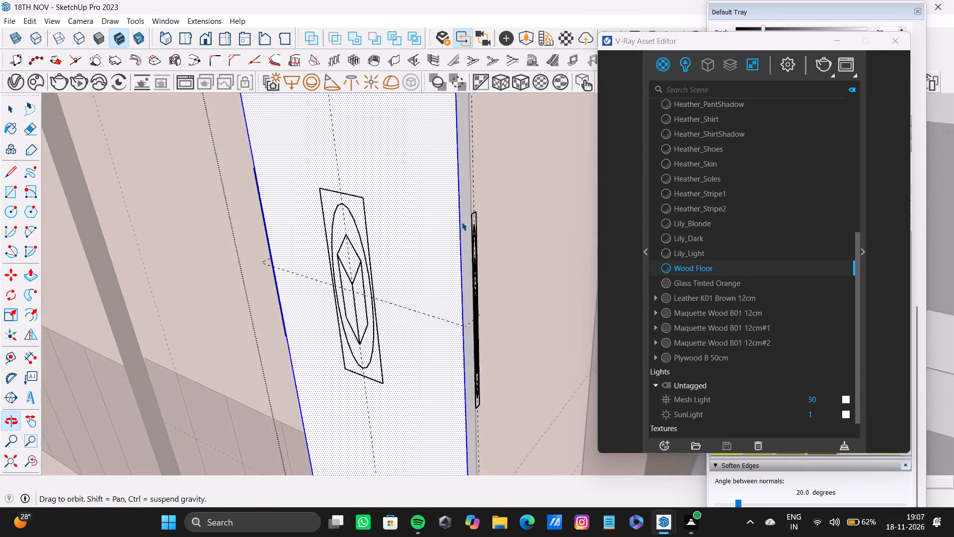
middle_click_drag(462, 222, 463, 222)
scroll(462, 213, "up", 7, "shift")
double_click(461, 209, "shift")
scroll(485, 256, "down", 9, "shift")
middle_click_drag(421, 275, 587, 274, "shift")
middle_click_drag(392, 281, 478, 287)
scroll(375, 253, "up", 7, "shift")
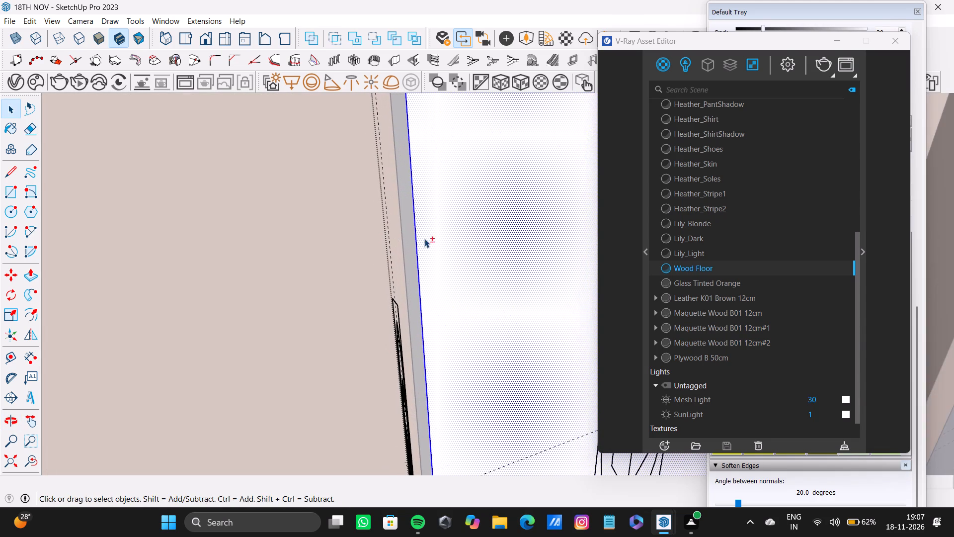
left_click(410, 245, "shift")
scroll(508, 269, "down", 4, "shift")
middle_click_drag(509, 269, 402, 268, "shift")
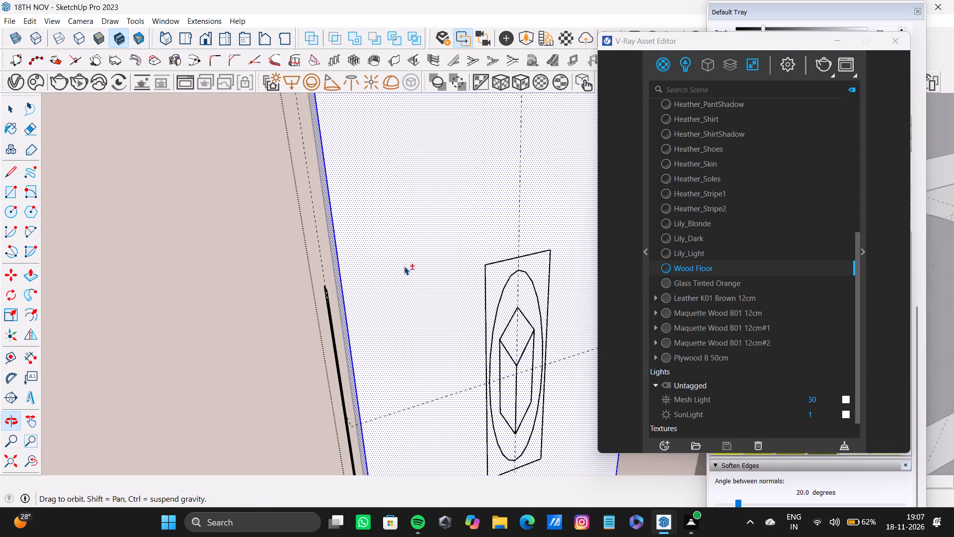
middle_click_drag(759, 302, 727, 305)
middle_click_drag(515, 243, 396, 228)
scroll(417, 223, "down", 4)
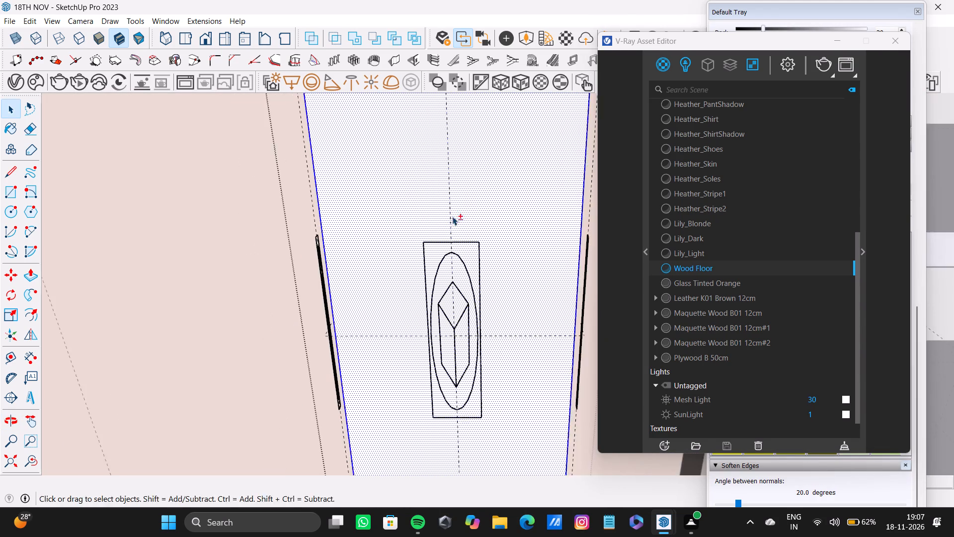
middle_click_drag(453, 216, 472, 292, "shift")
scroll(495, 295, "down", 1, "shift")
scroll(472, 292, "down", 8)
middle_click_drag(475, 287, 446, 273, "shift")
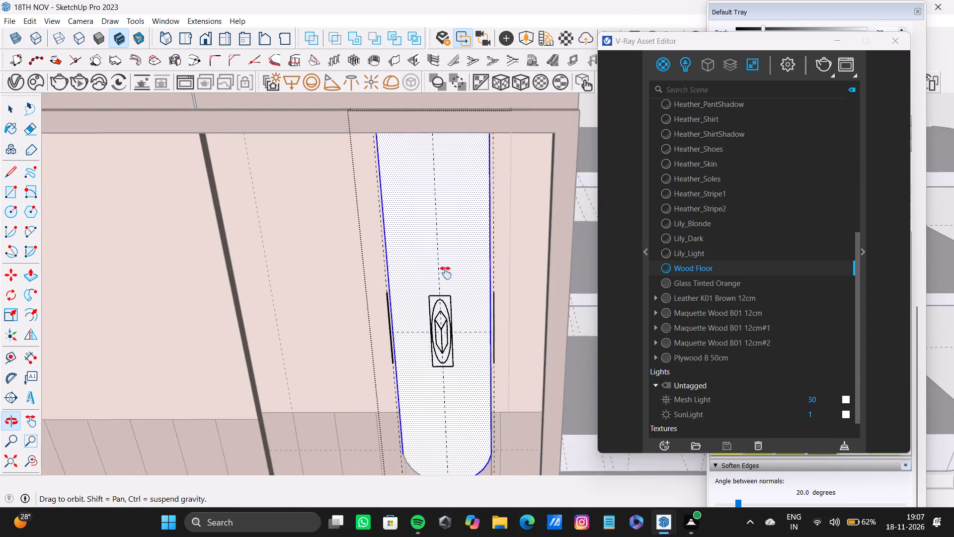
middle_click_drag(446, 273, 396, 204, "shift")
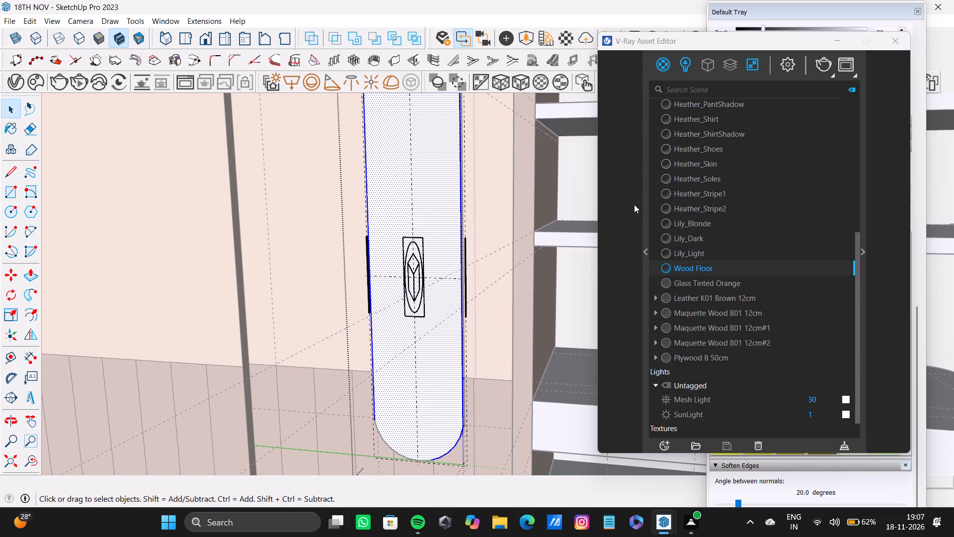
Look through the scene's V-Ray lights and materials lists with the asset settings pane expanded.
left_click(686, 60)
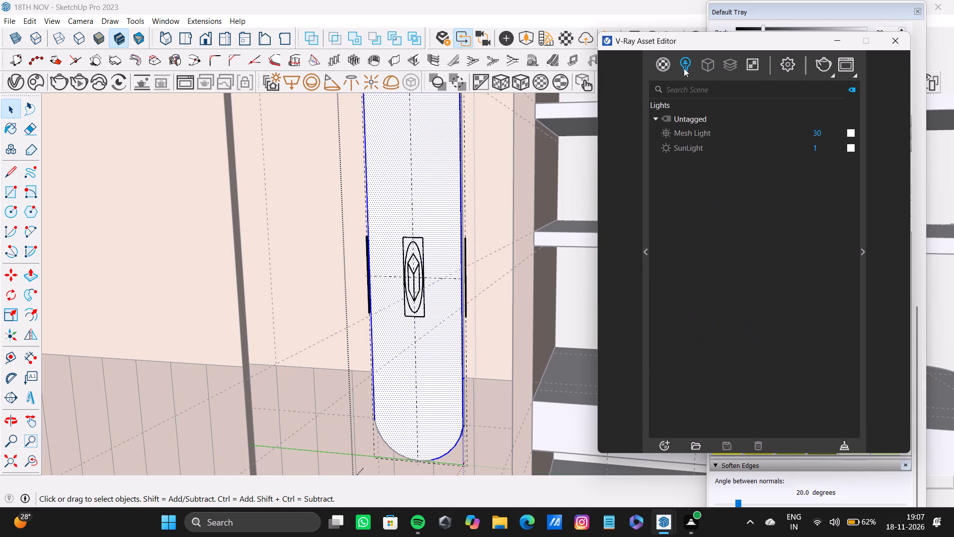
left_click(656, 68)
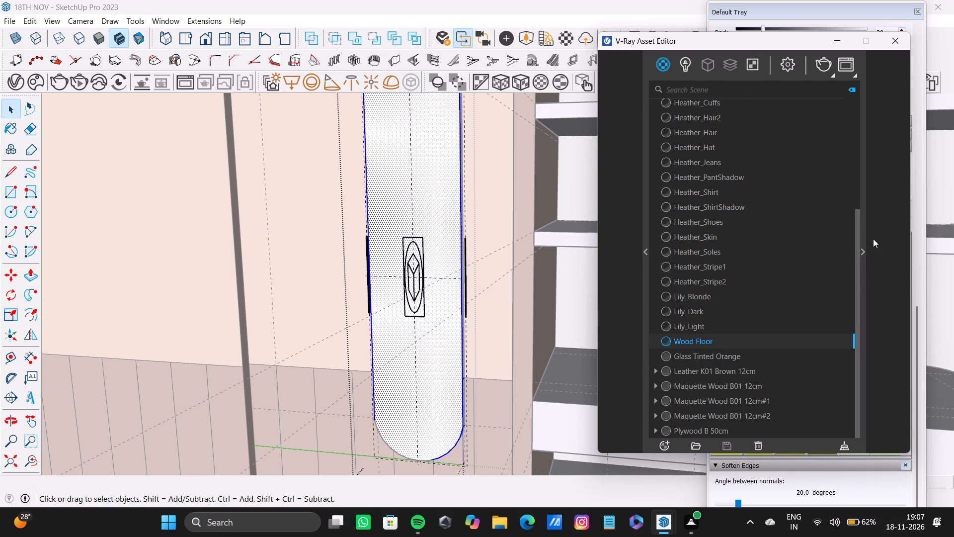
left_click(862, 273)
left_click_drag(749, 41, 725, 44)
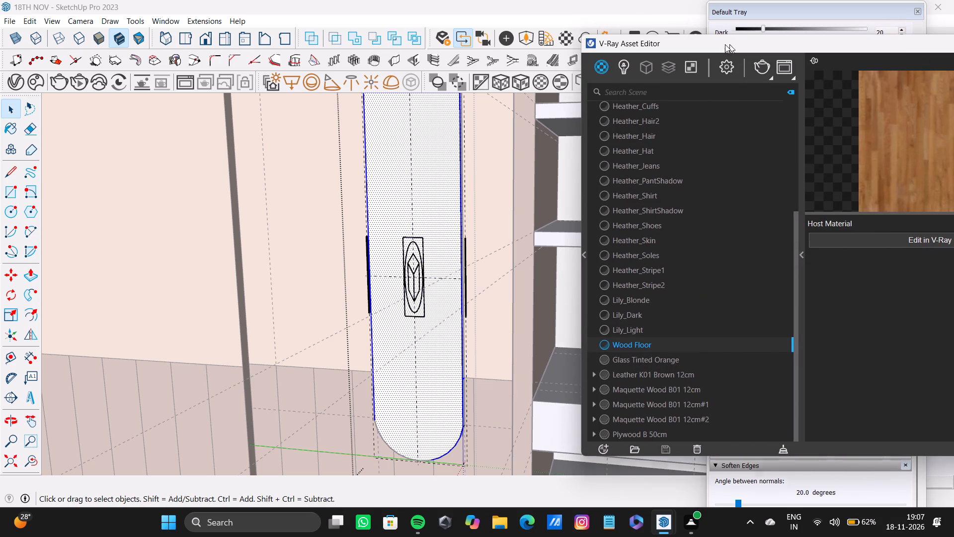
left_click_drag(725, 44, 715, 44)
scroll(679, 310, "down", 7)
scroll(670, 313, "up", 4)
scroll(625, 287, "up", 2)
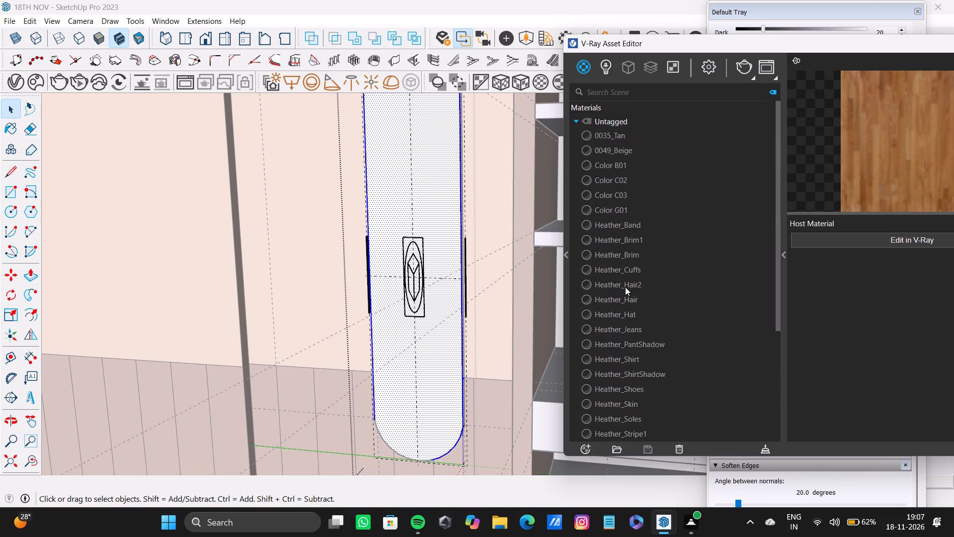
scroll(625, 287, "up", 5)
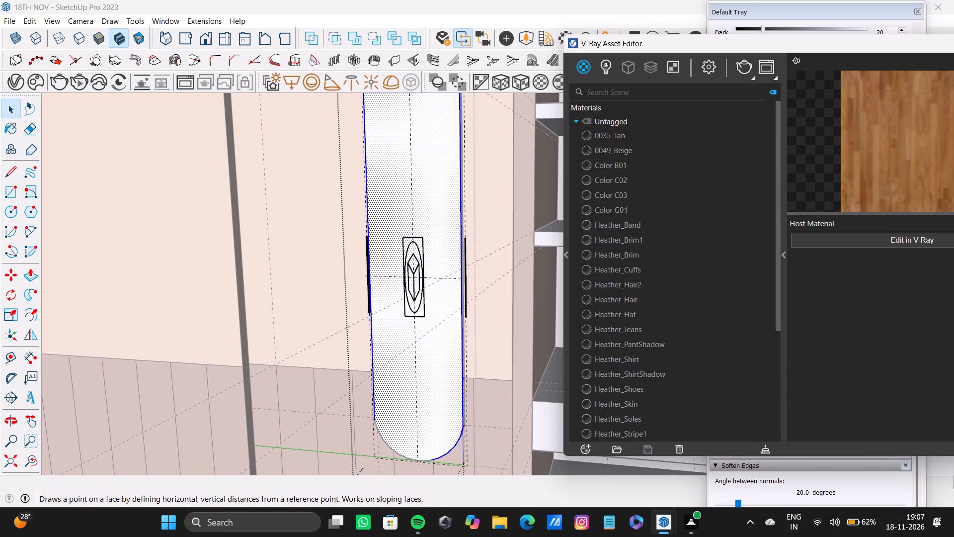
Paint the rounded panel's front face with Color A01 from the Colors collection.
left_click(7, 131)
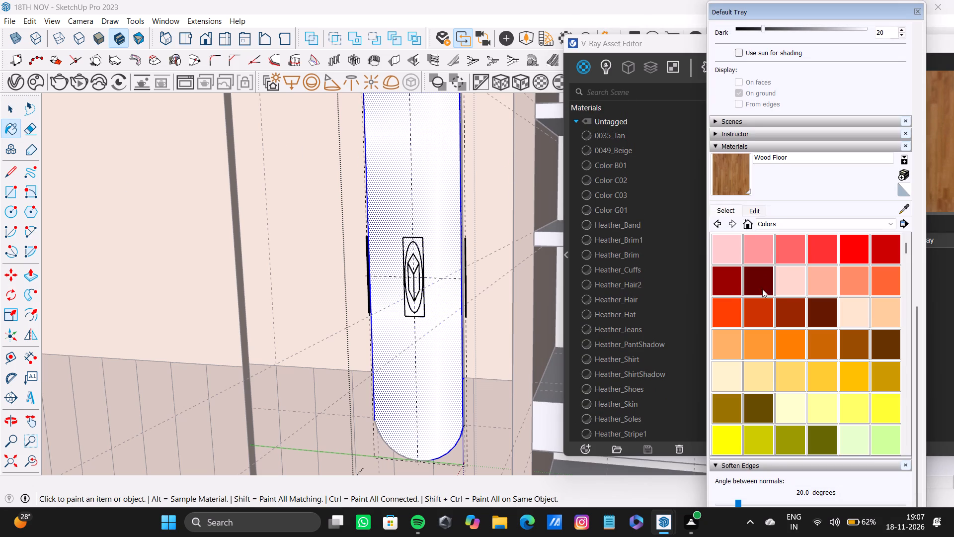
left_click(733, 244)
left_click(438, 175)
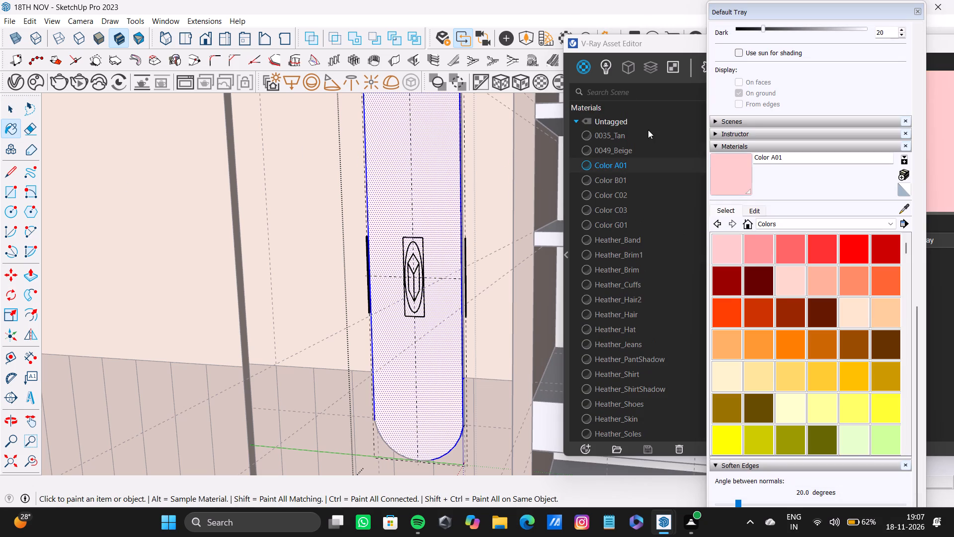
left_click(916, 11)
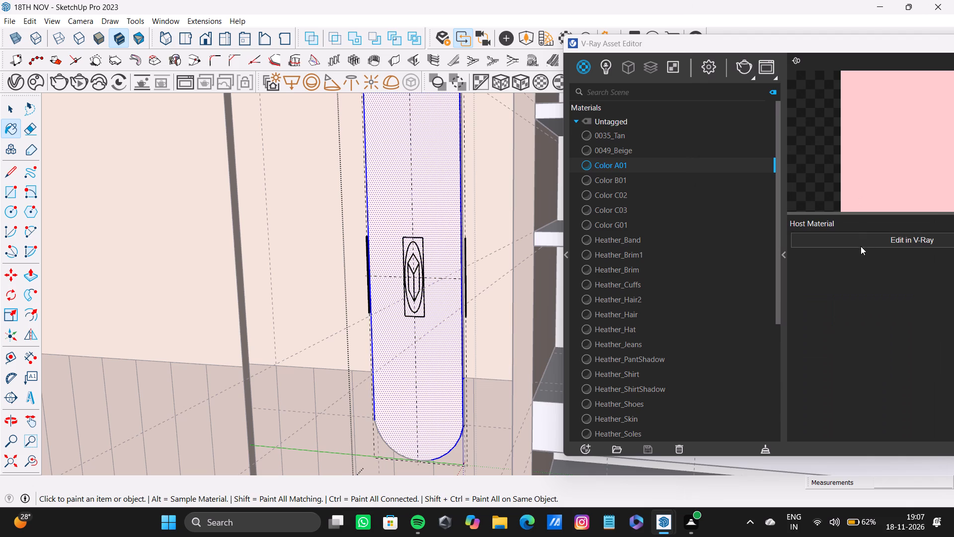
Open the Color A01 host material for editing as a V-Ray material.
left_click(862, 240)
left_click_drag(778, 49, 623, 85)
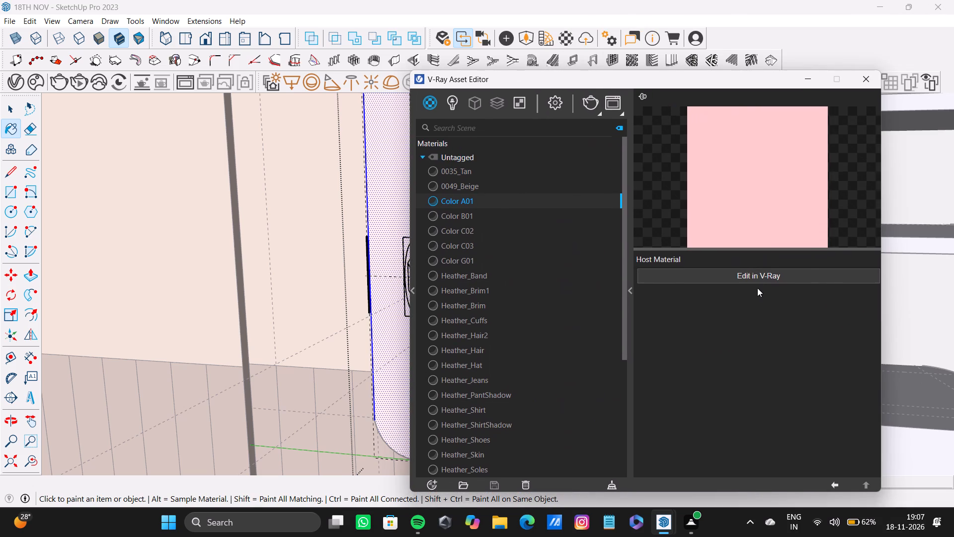
left_click(755, 275)
Load the small-motif wallpaper image Стены_ Текстуры from Downloads as a bitmap in Color A01's diffuse color, then close the Asset Editor.
left_click(857, 311)
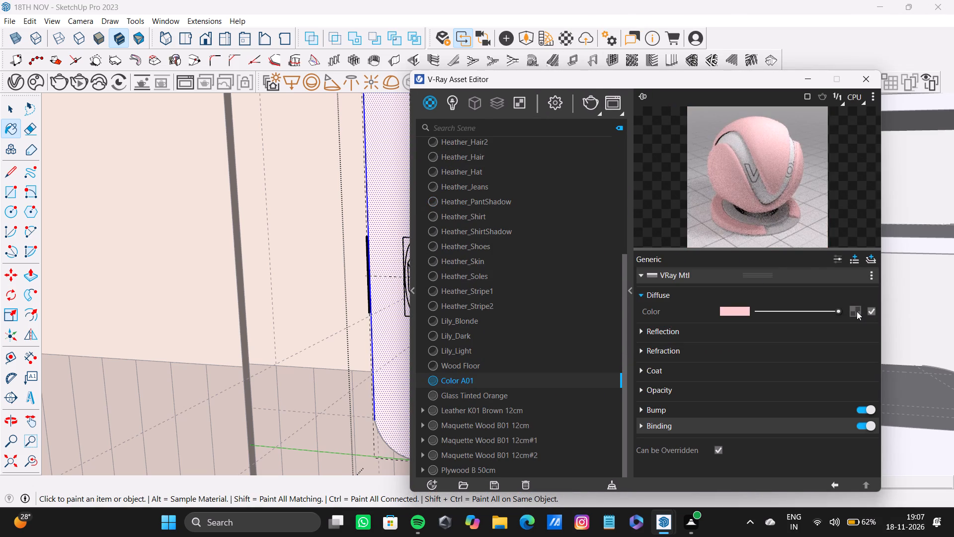
left_click(807, 112)
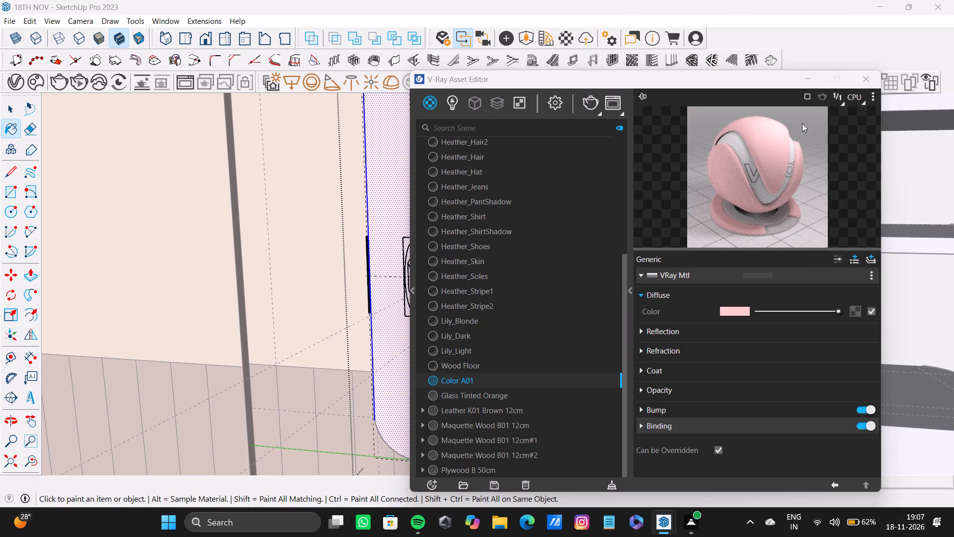
scroll(556, 231, "down", 2)
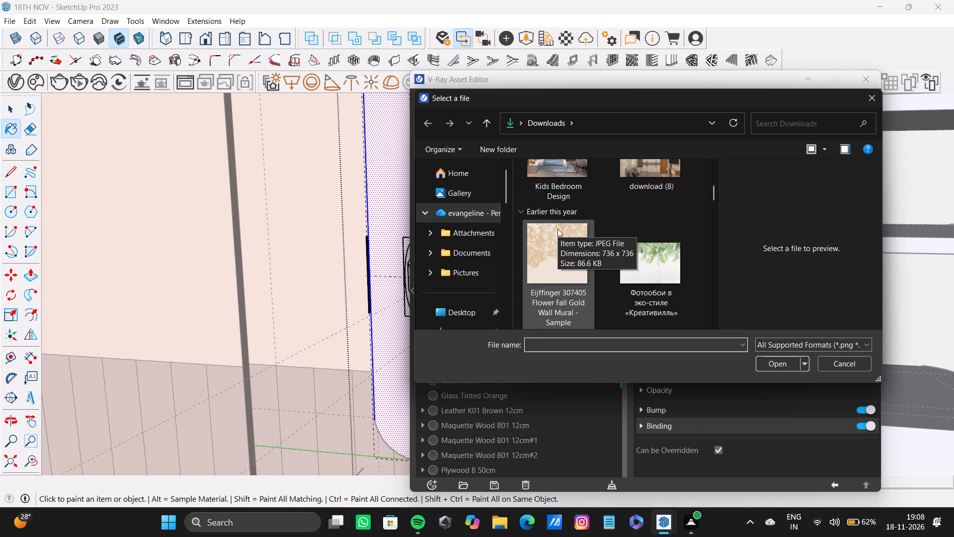
scroll(584, 253, "down", 4)
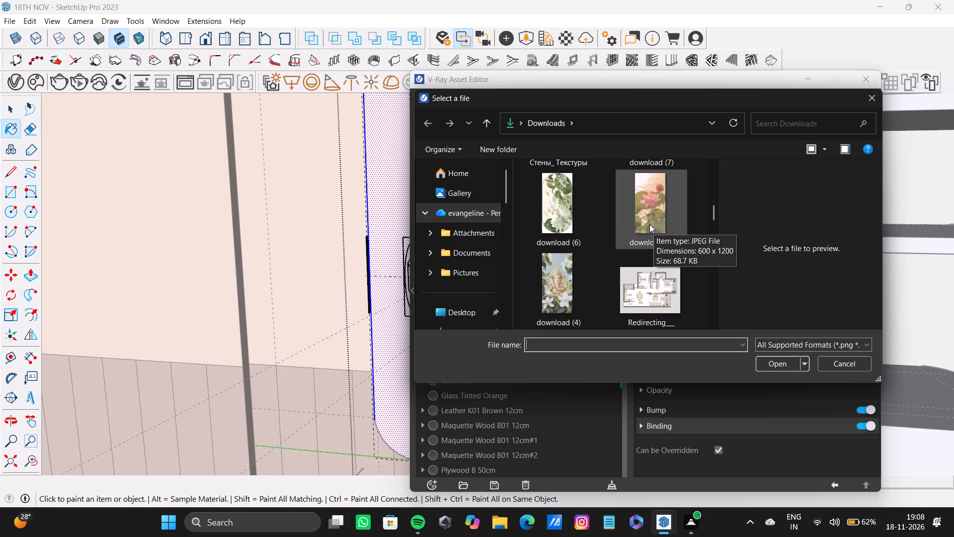
scroll(630, 241, "down", 1)
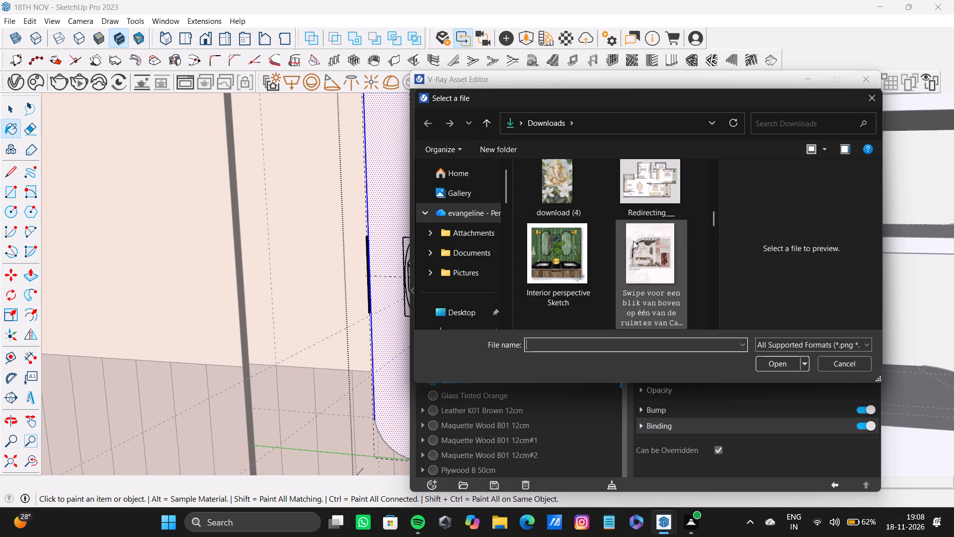
scroll(636, 242, "down", 3)
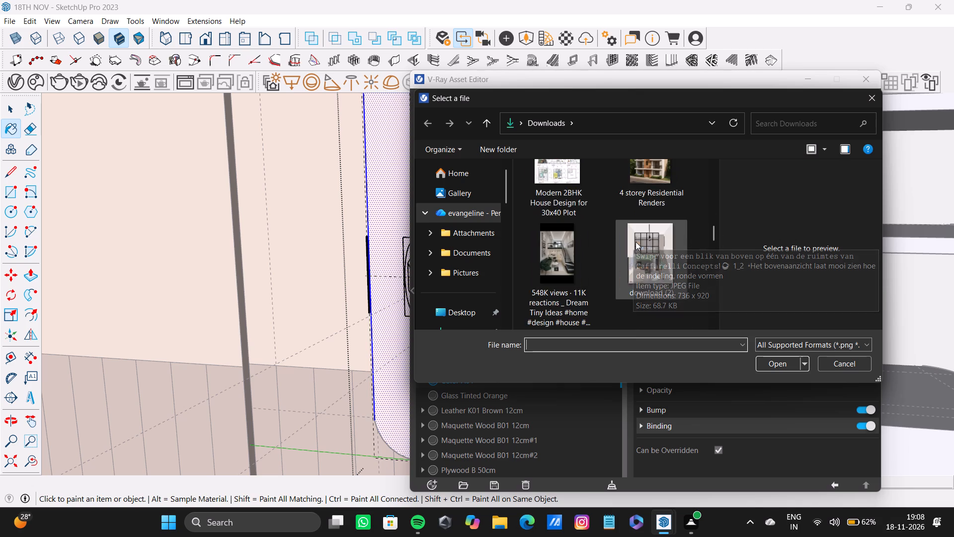
scroll(636, 242, "down", 4)
scroll(636, 242, "up", 9)
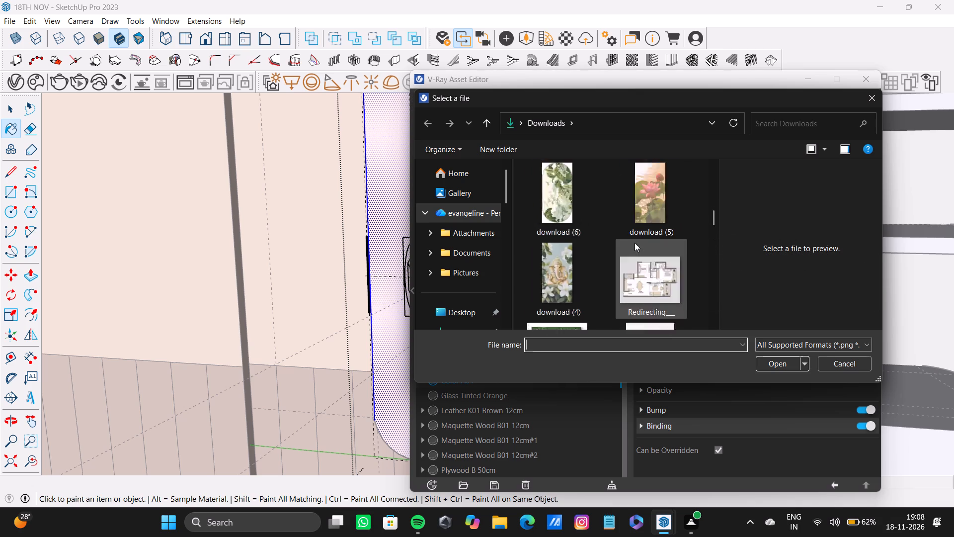
scroll(635, 243, "up", 1)
left_click(651, 272)
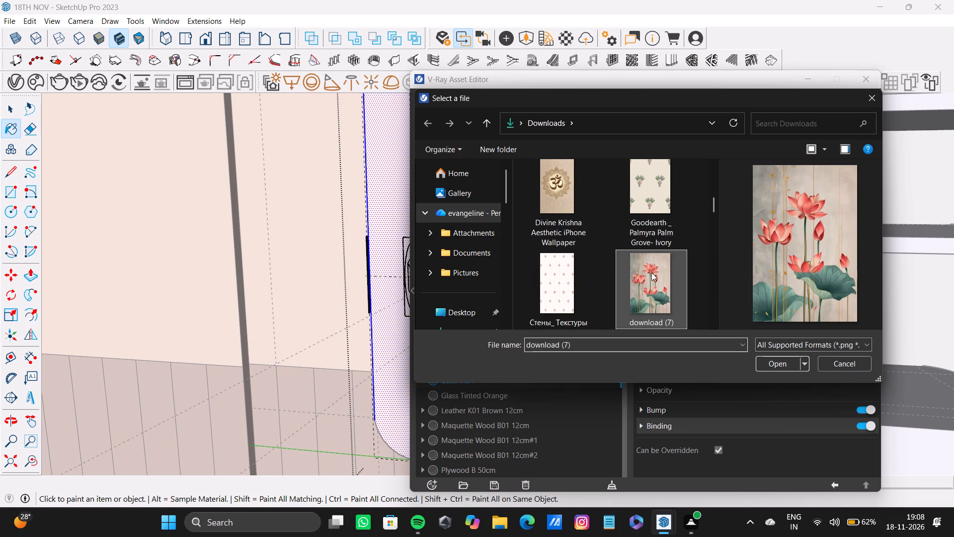
left_click(571, 289)
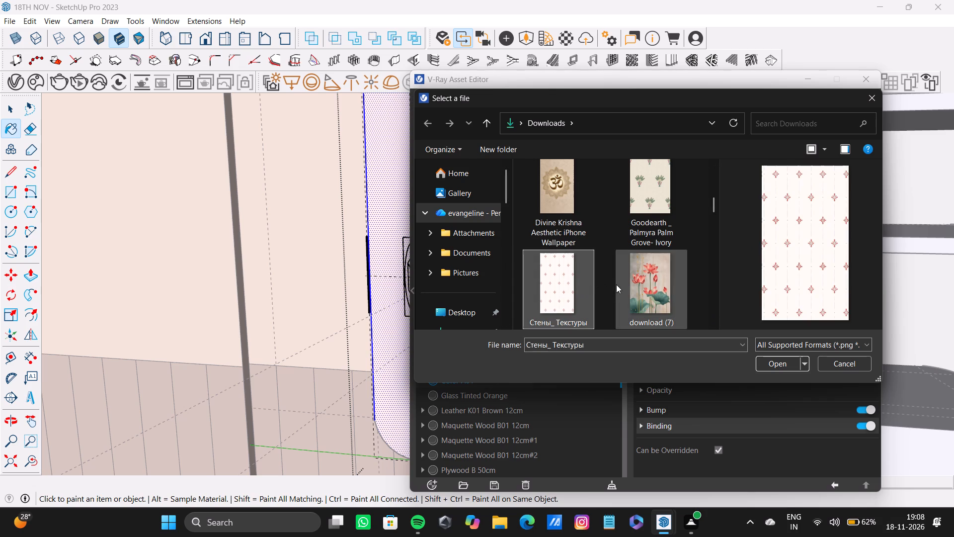
left_click(780, 364)
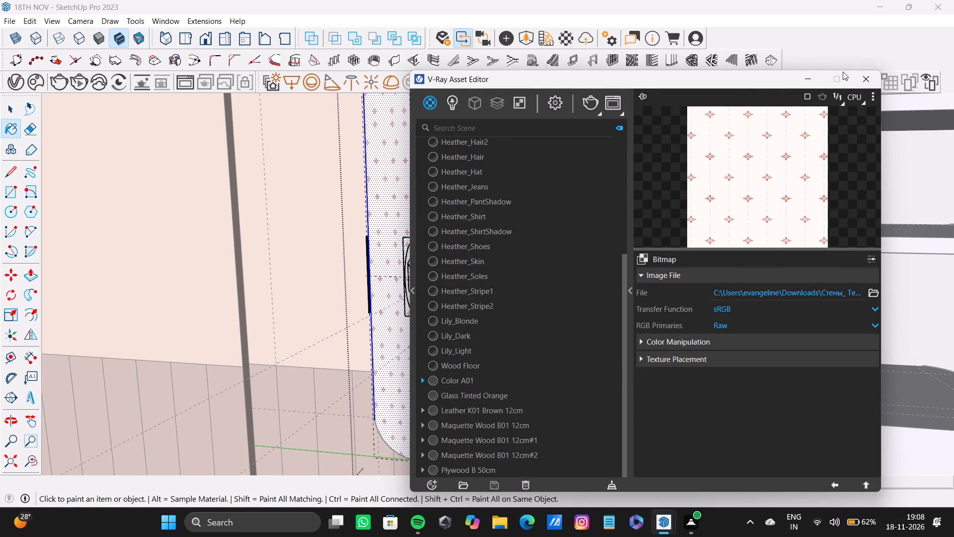
left_click(861, 83)
middle_click_drag(444, 272, 435, 353)
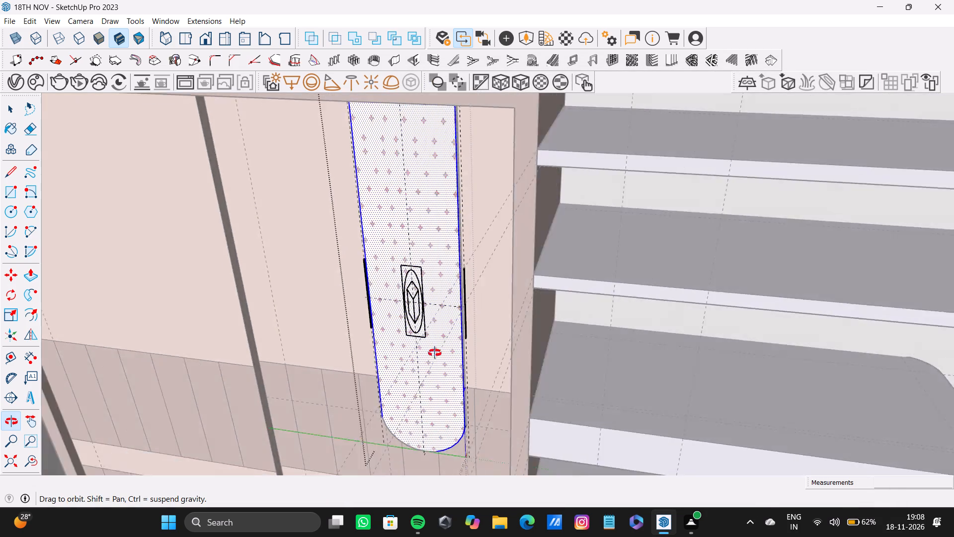
middle_click_drag(435, 353, 331, 258)
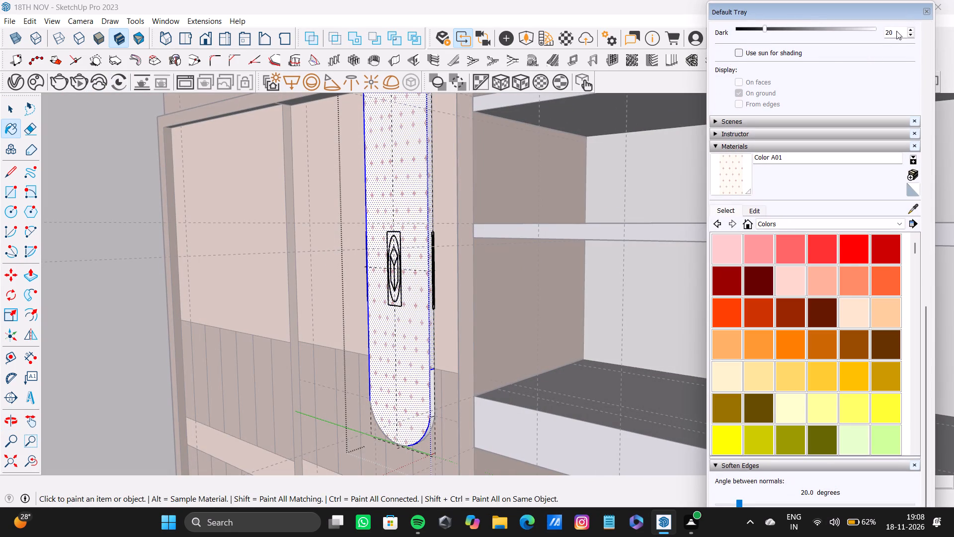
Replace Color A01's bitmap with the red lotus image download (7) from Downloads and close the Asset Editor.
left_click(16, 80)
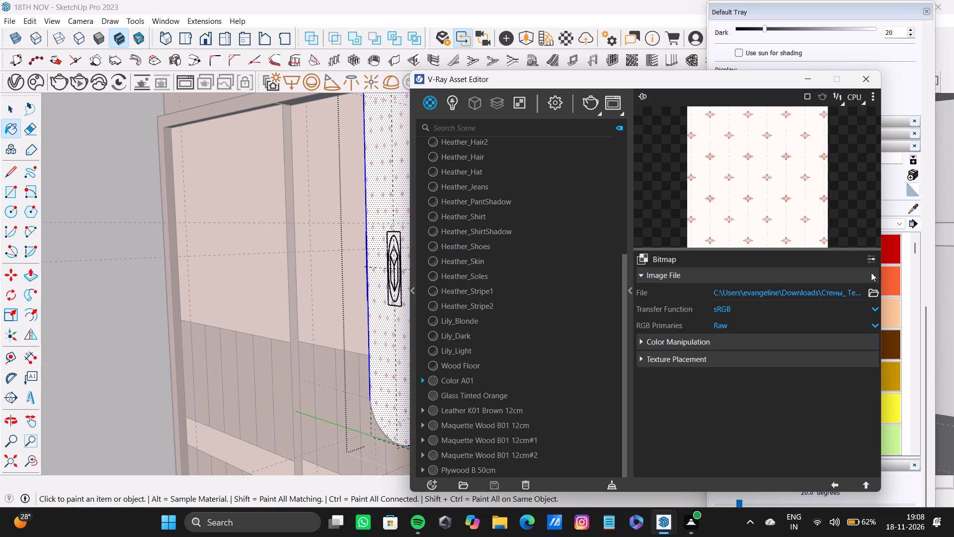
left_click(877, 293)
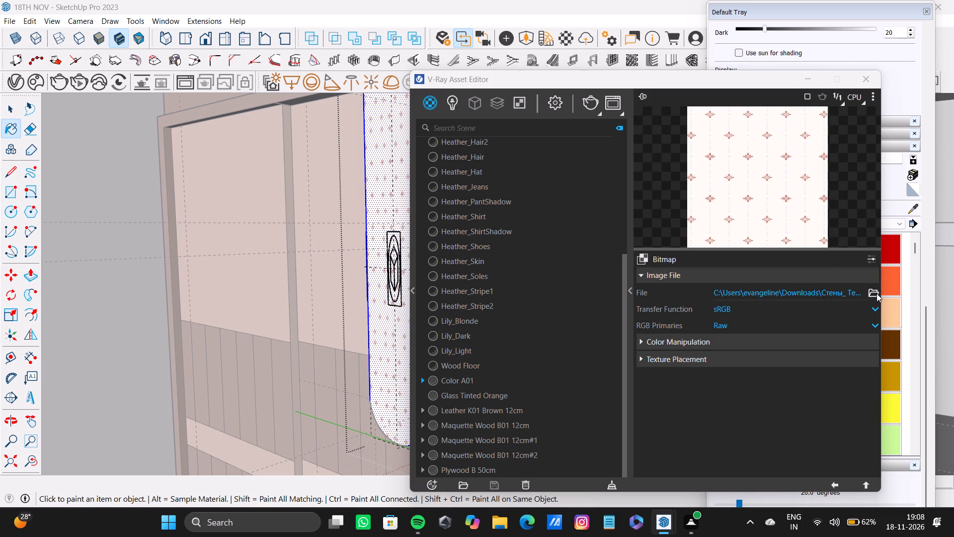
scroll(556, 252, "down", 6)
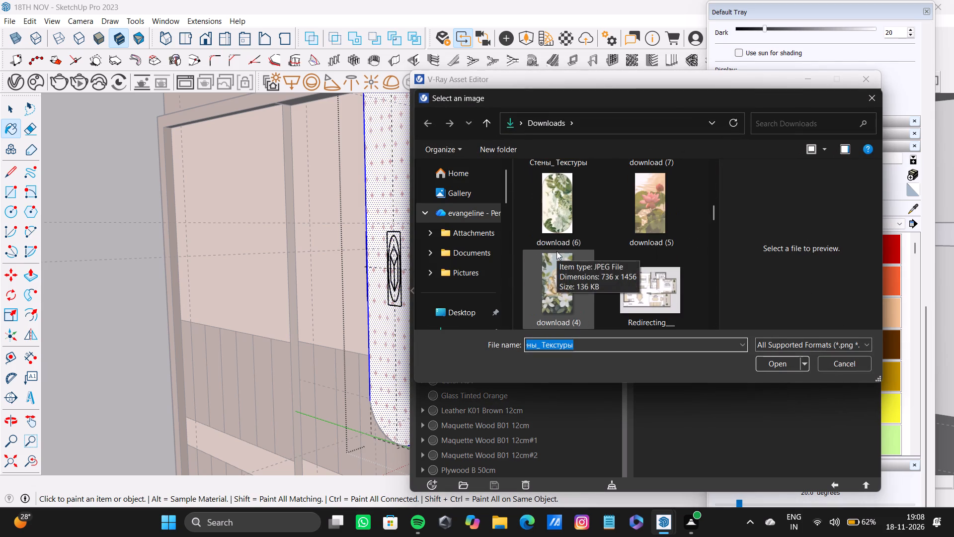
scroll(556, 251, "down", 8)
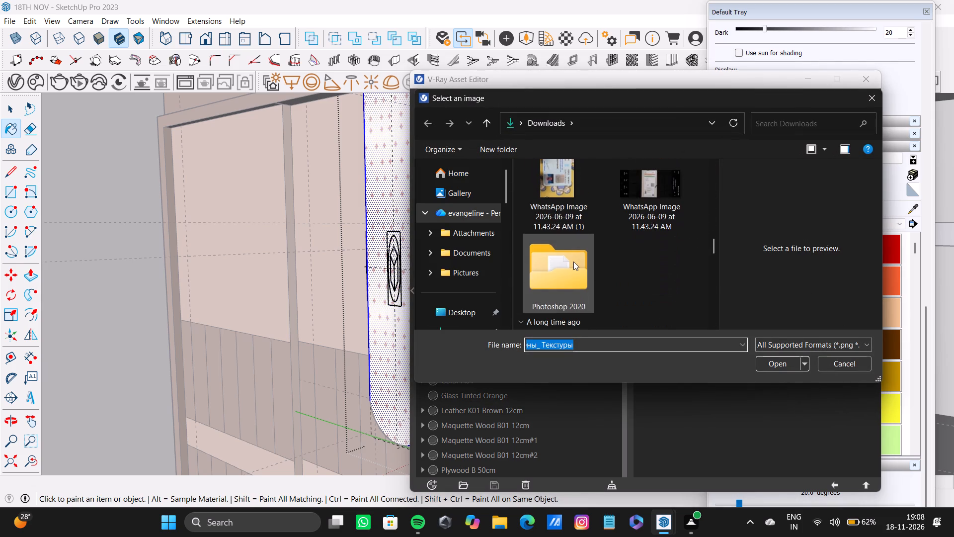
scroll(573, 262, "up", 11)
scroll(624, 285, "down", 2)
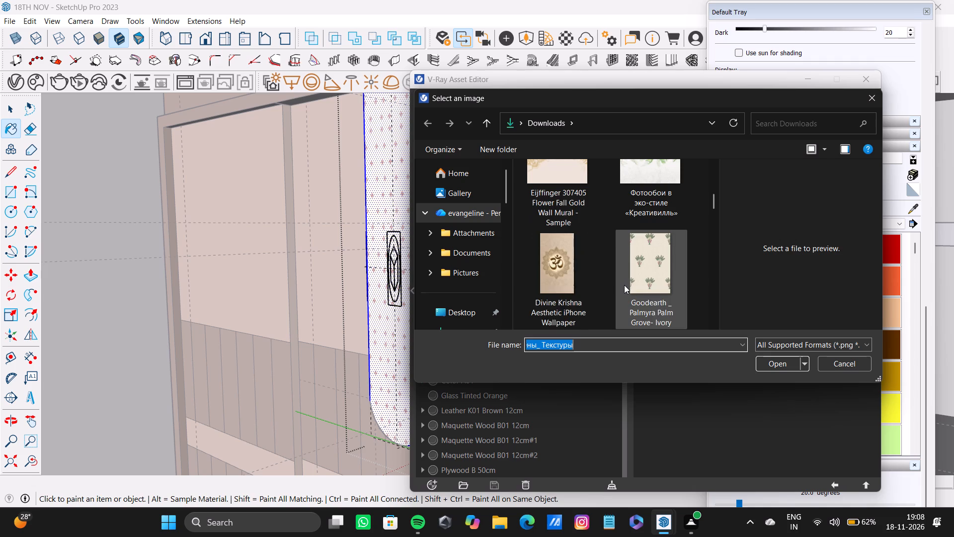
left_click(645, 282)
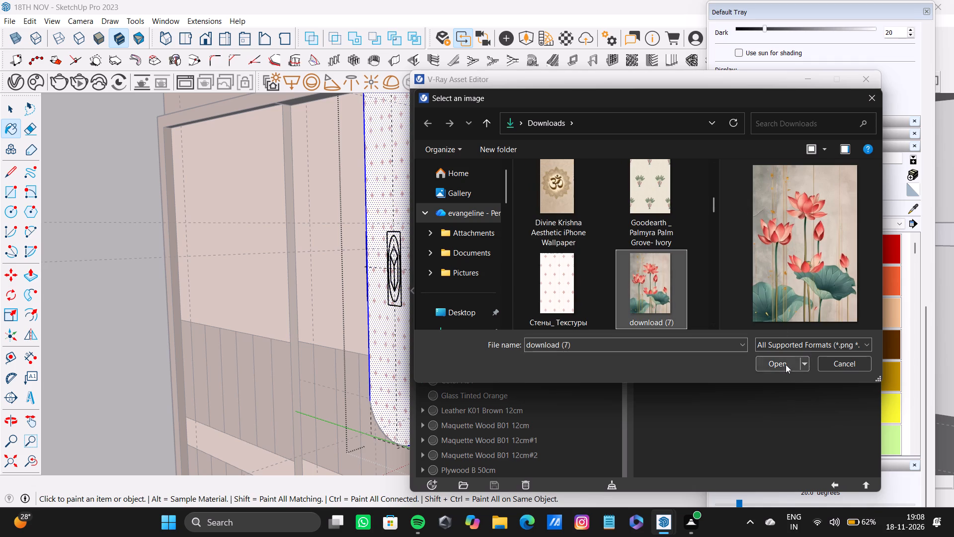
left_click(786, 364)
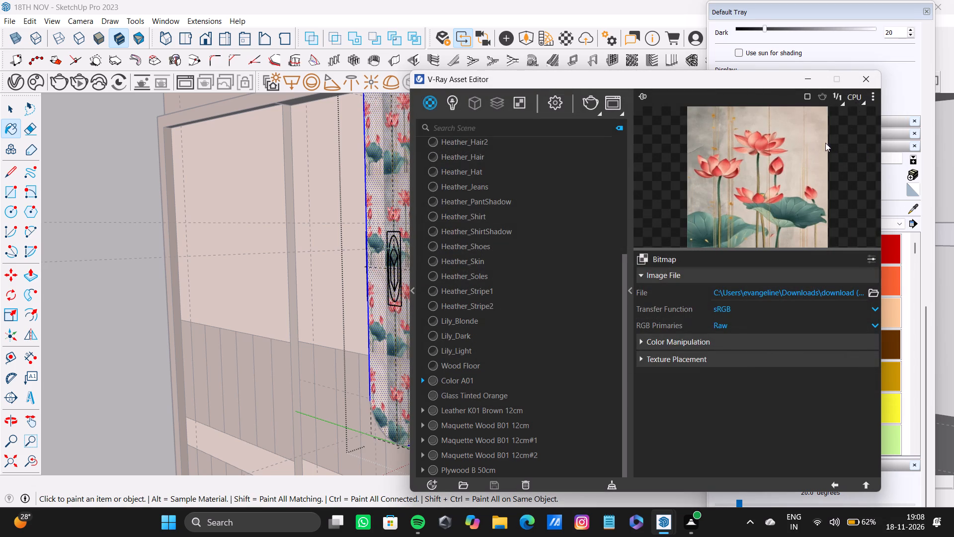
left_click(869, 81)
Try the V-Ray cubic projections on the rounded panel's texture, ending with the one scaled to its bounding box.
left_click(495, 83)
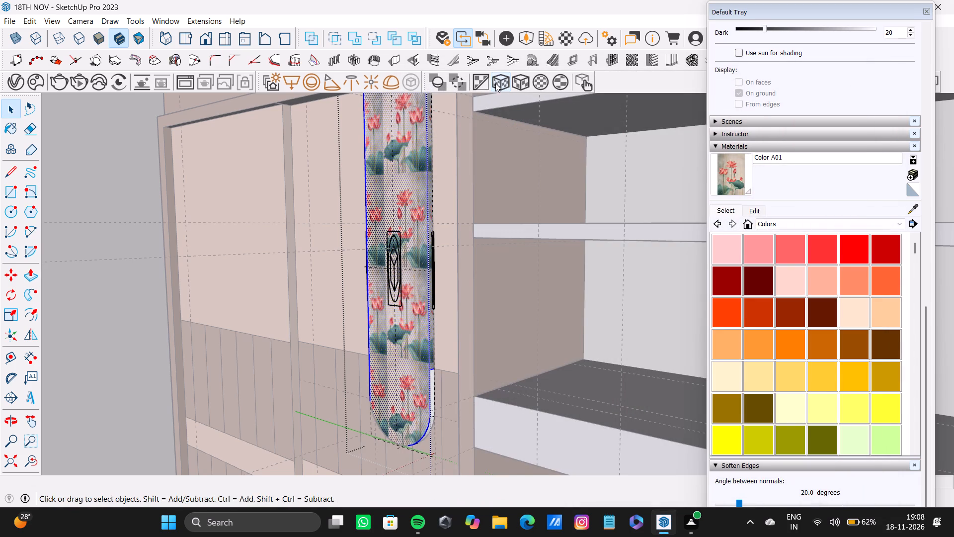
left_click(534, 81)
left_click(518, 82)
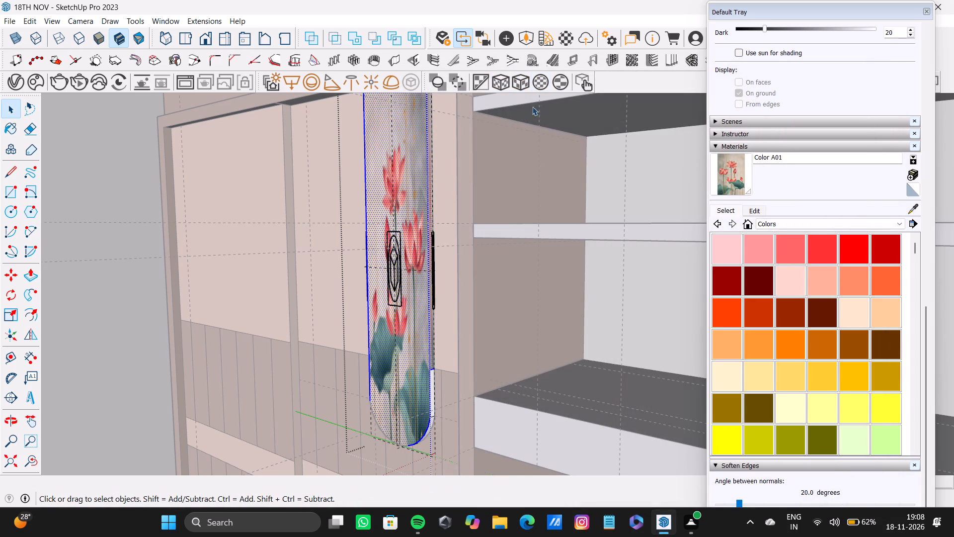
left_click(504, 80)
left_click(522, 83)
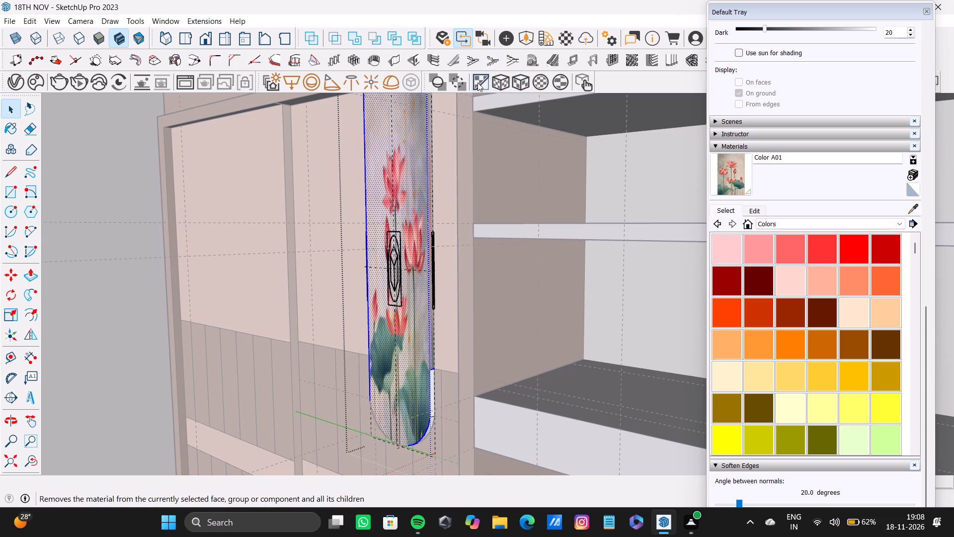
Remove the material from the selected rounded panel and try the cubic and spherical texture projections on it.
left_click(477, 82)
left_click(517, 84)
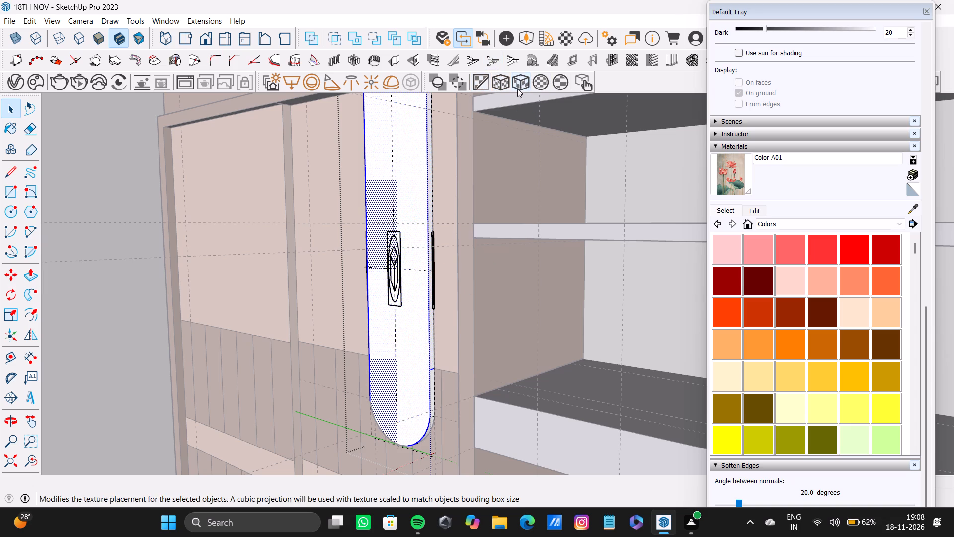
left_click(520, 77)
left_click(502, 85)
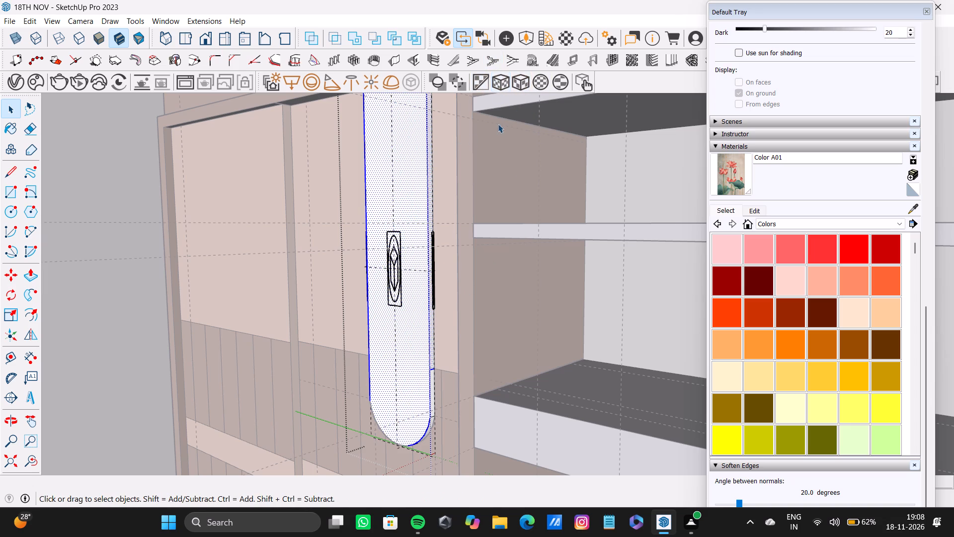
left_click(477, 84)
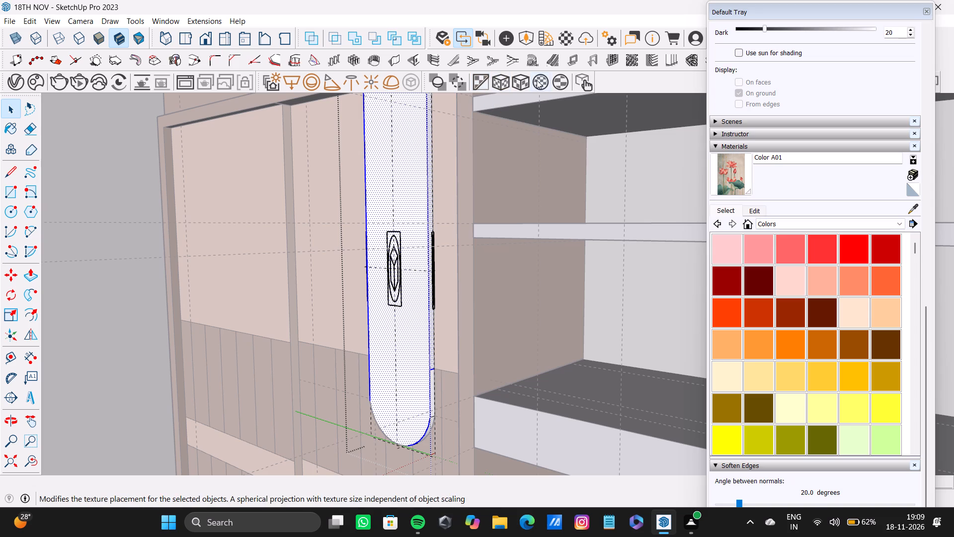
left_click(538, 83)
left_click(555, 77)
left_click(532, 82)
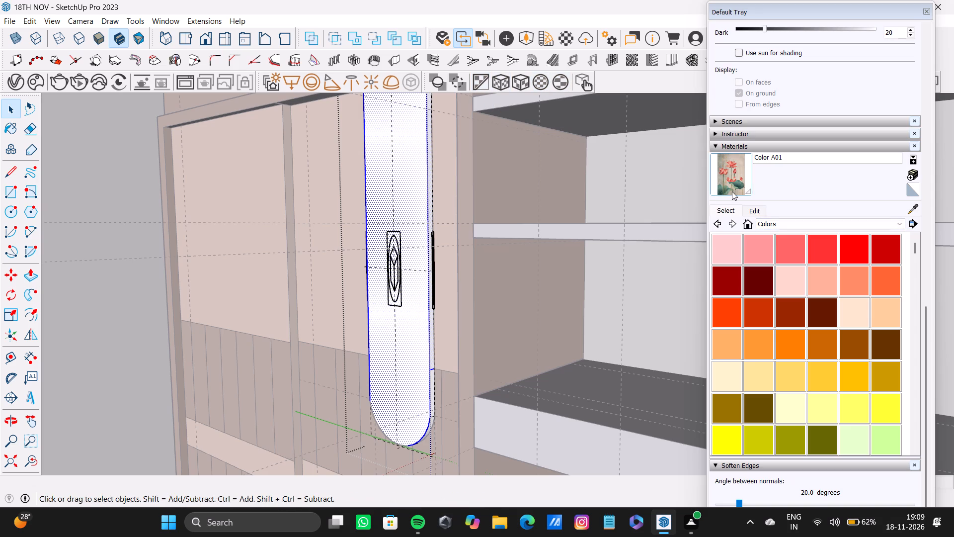
Repaint the rounded panel with Color A01 and apply cubic projection scaled to match its bounding box.
left_click(732, 178)
left_click(396, 195)
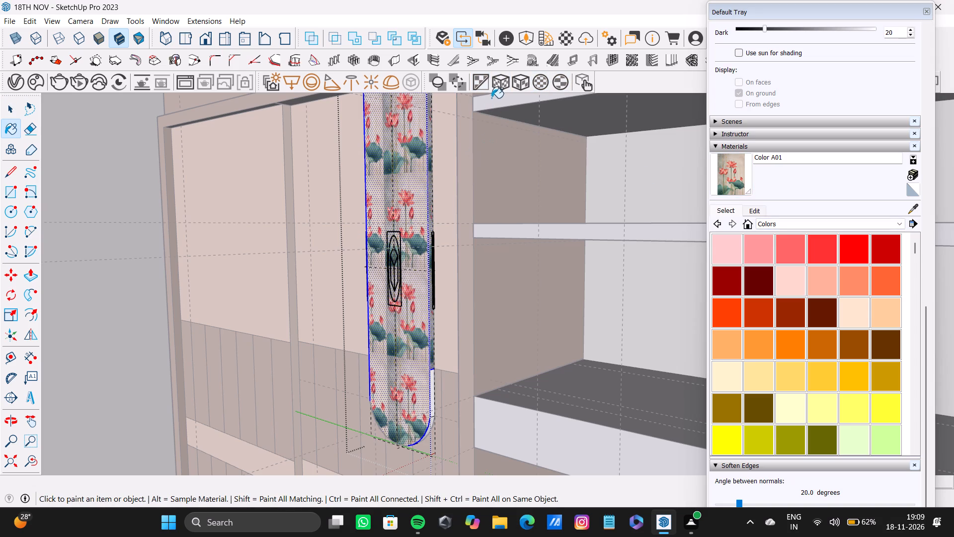
left_click(496, 93)
left_click(496, 91)
left_click(516, 85)
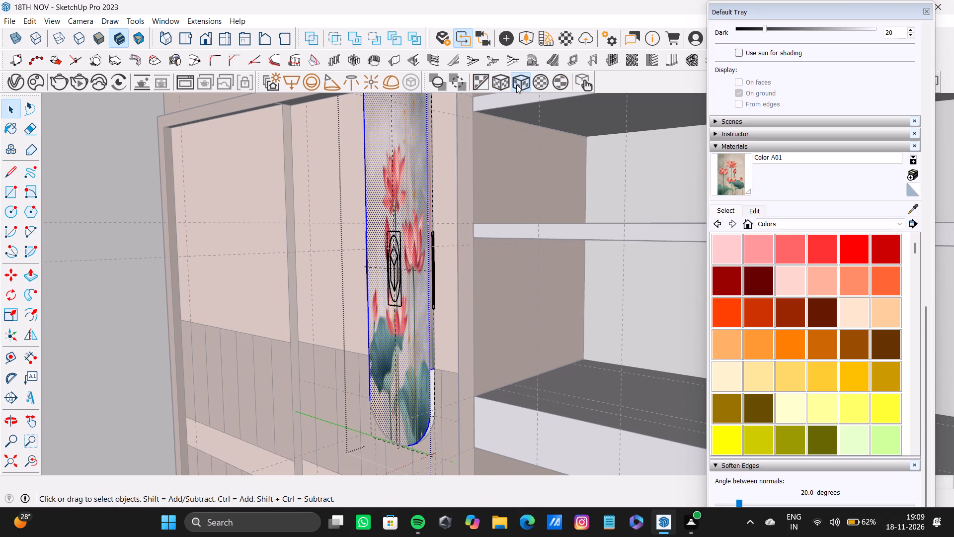
Close the Default Tray, leave the panel's group and examine the textured rounded panel on the wardrobe.
left_click(926, 16)
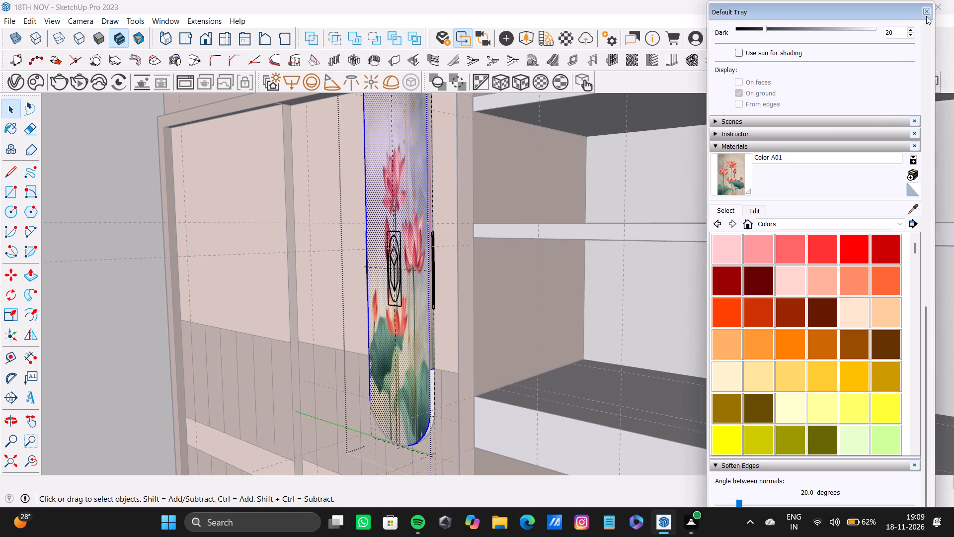
scroll(412, 281, "down", 15)
key("space")
left_click(454, 106)
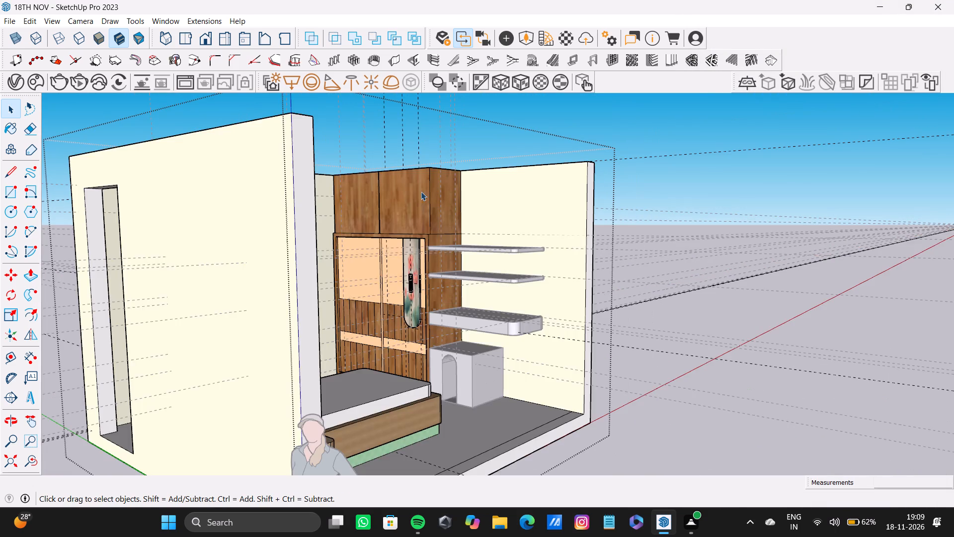
middle_click_drag(379, 267, 354, 312)
scroll(415, 176, "up", 2)
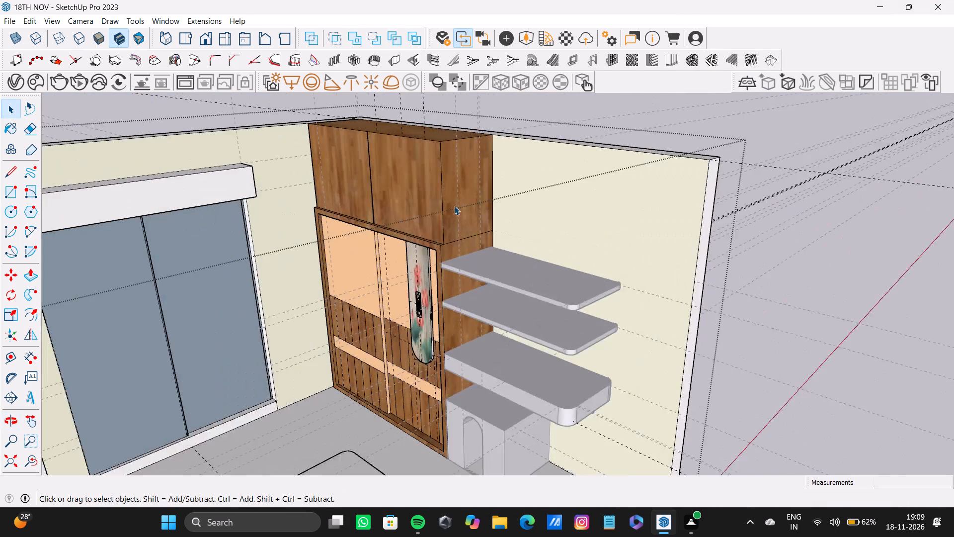
scroll(454, 206, "up", 12)
middle_click_drag(378, 322, 382, 161)
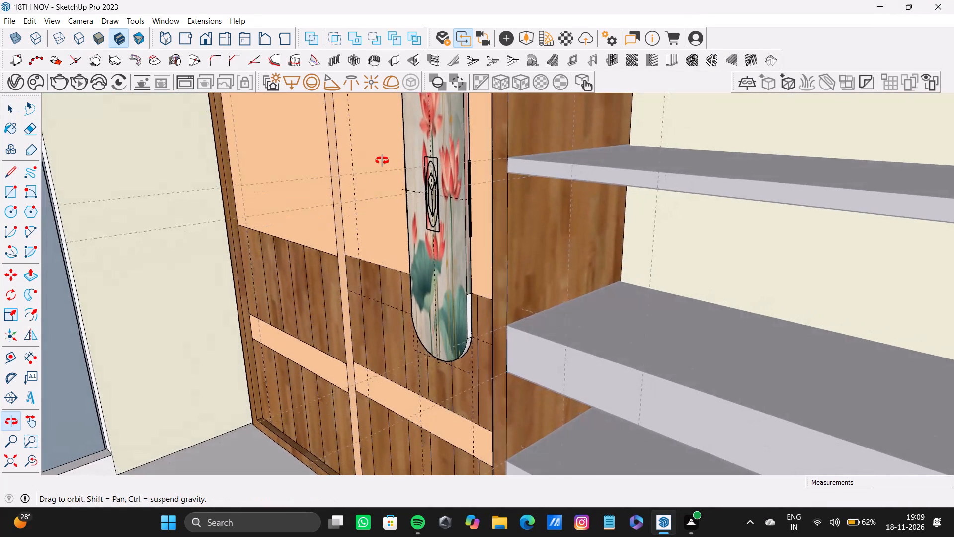
middle_click_drag(382, 161, 381, 161)
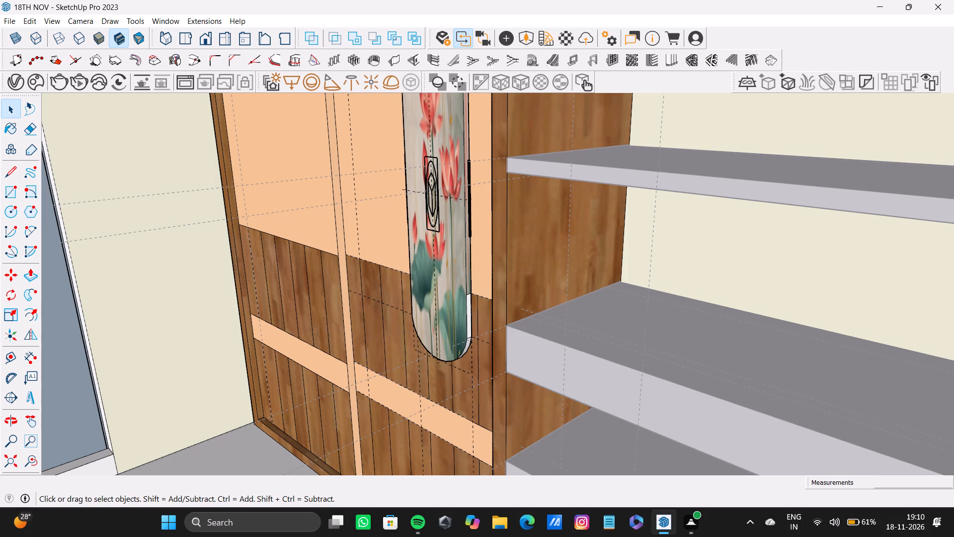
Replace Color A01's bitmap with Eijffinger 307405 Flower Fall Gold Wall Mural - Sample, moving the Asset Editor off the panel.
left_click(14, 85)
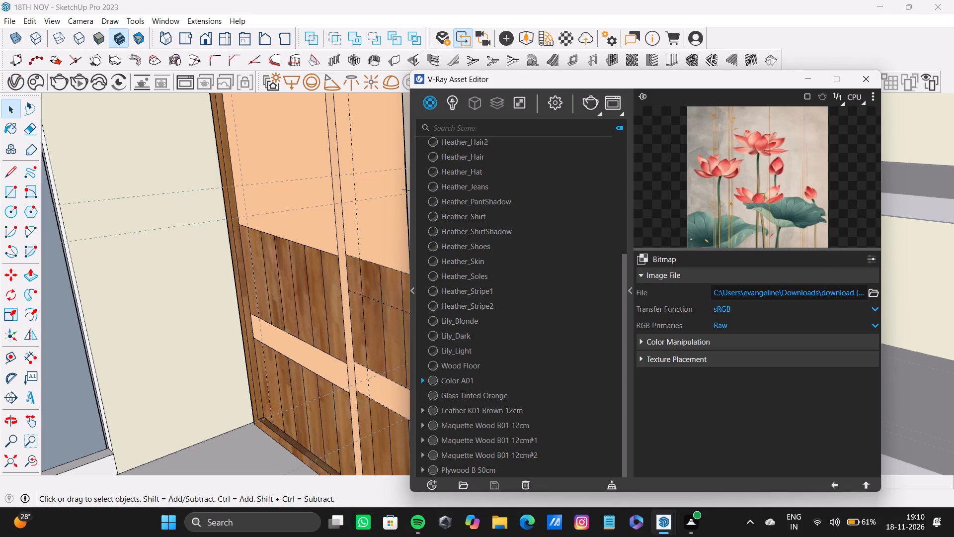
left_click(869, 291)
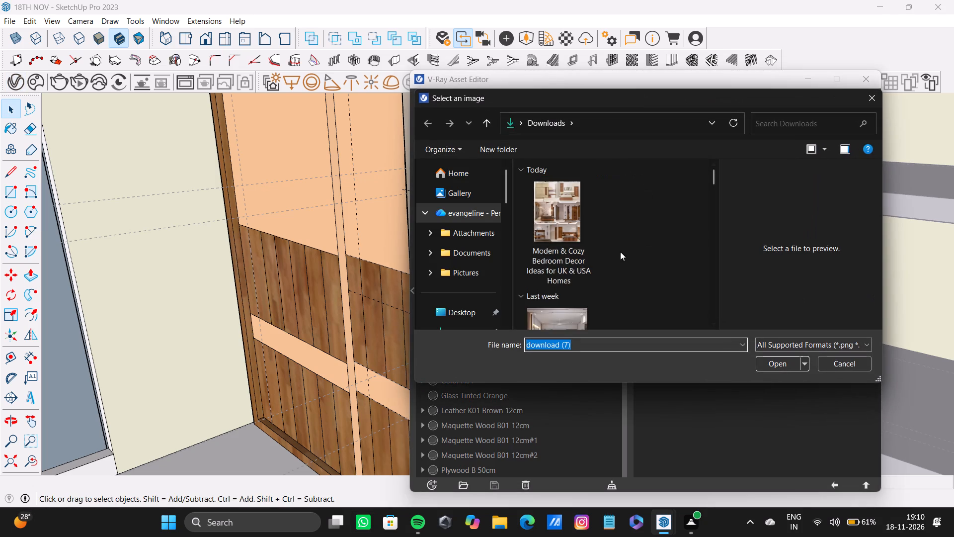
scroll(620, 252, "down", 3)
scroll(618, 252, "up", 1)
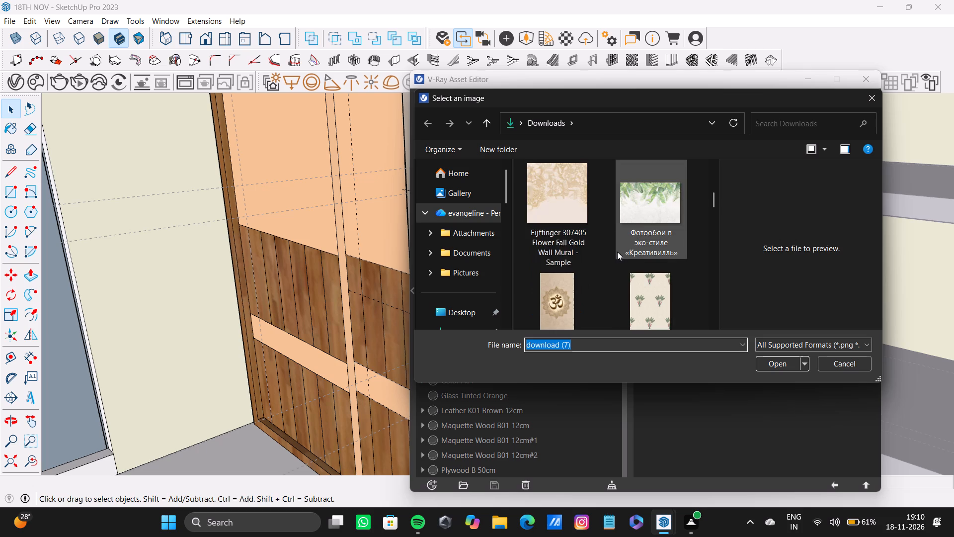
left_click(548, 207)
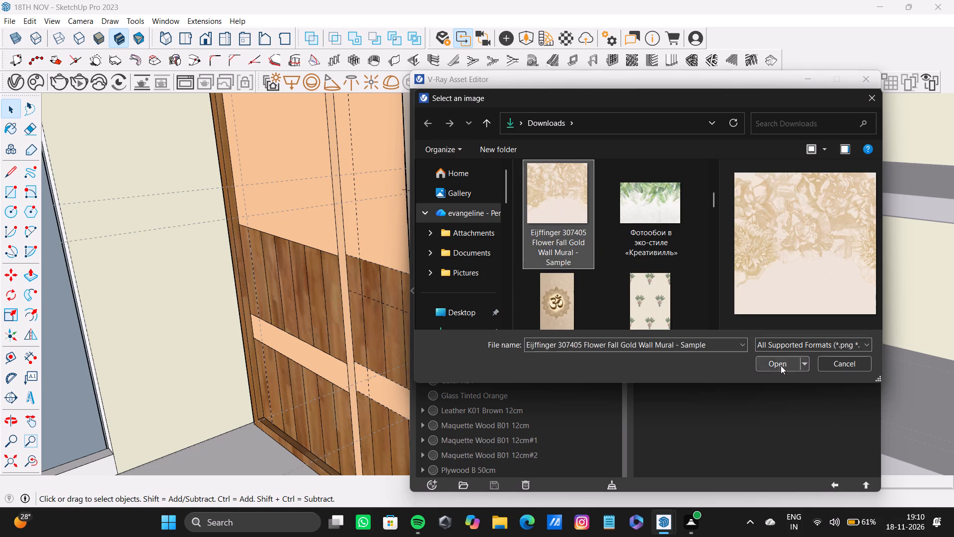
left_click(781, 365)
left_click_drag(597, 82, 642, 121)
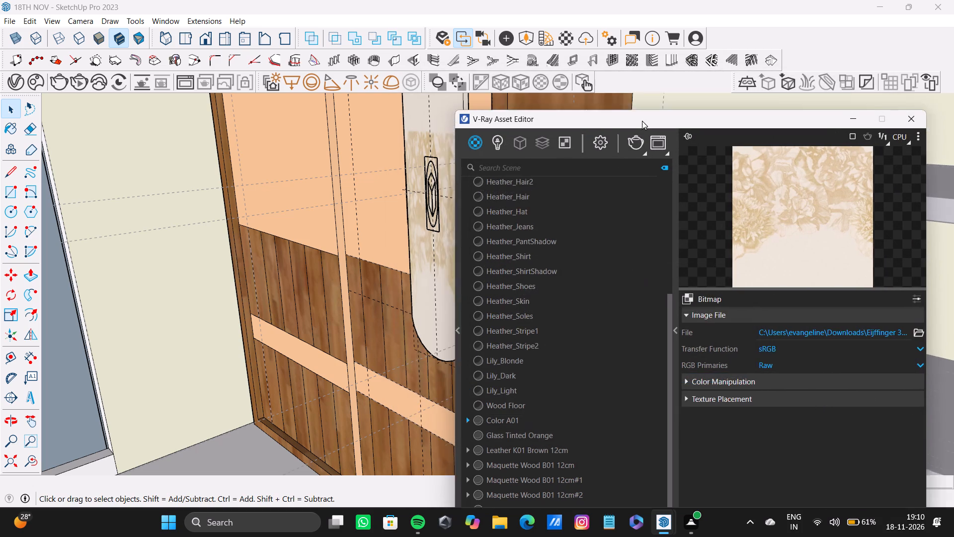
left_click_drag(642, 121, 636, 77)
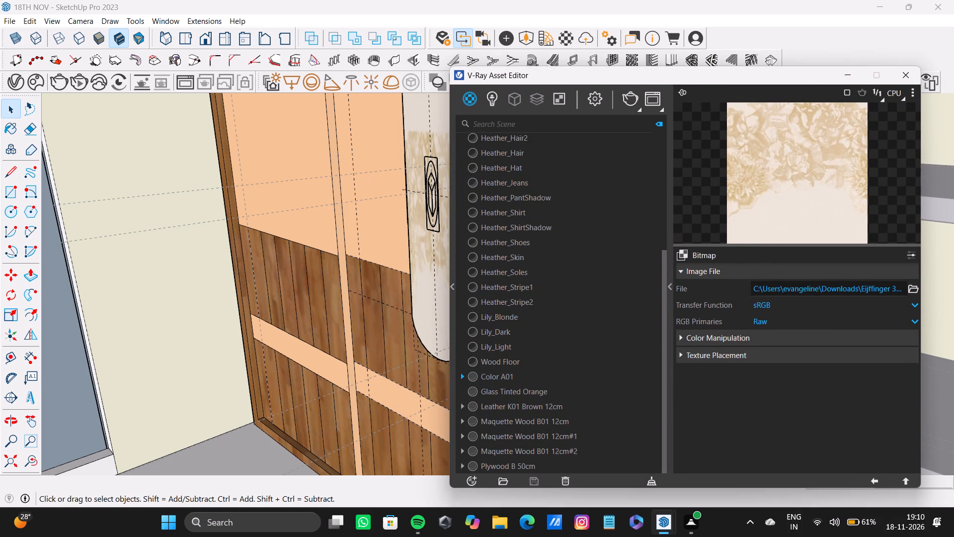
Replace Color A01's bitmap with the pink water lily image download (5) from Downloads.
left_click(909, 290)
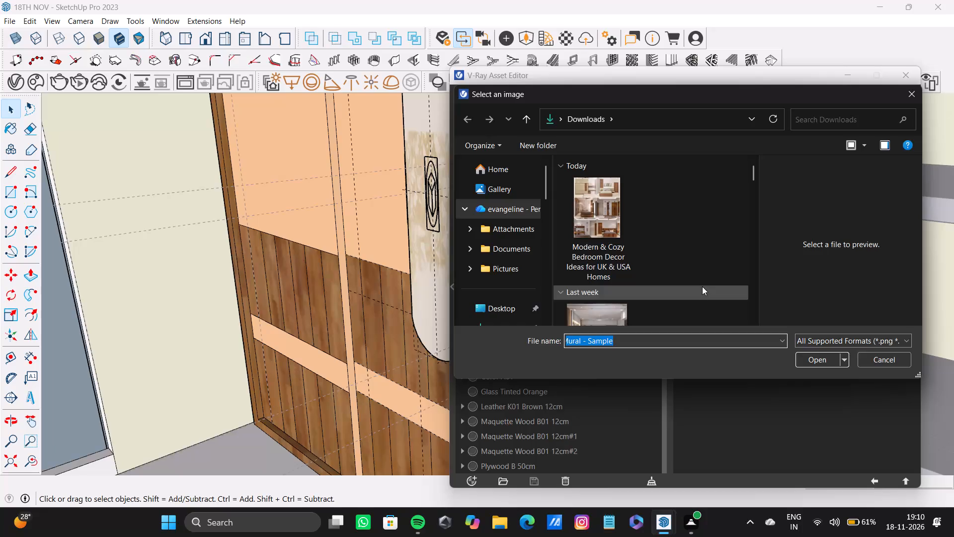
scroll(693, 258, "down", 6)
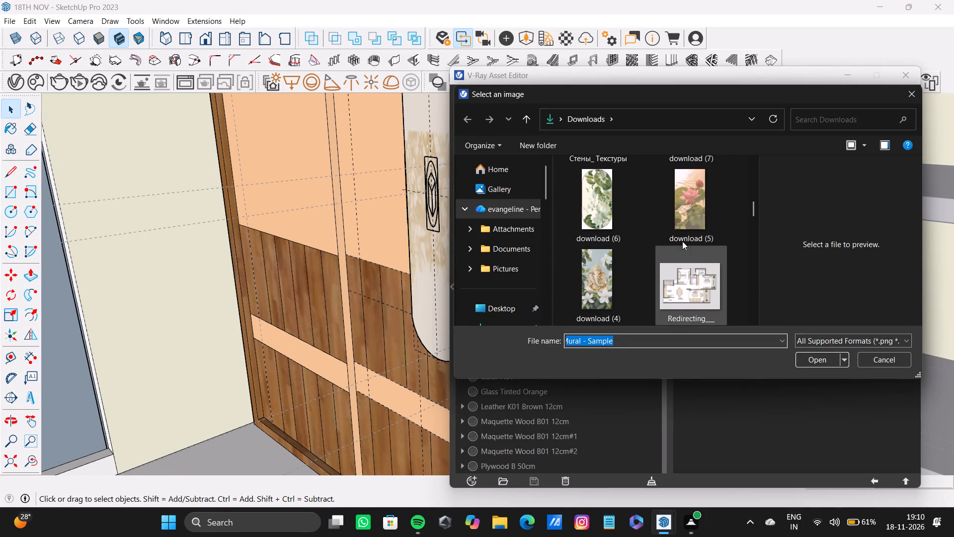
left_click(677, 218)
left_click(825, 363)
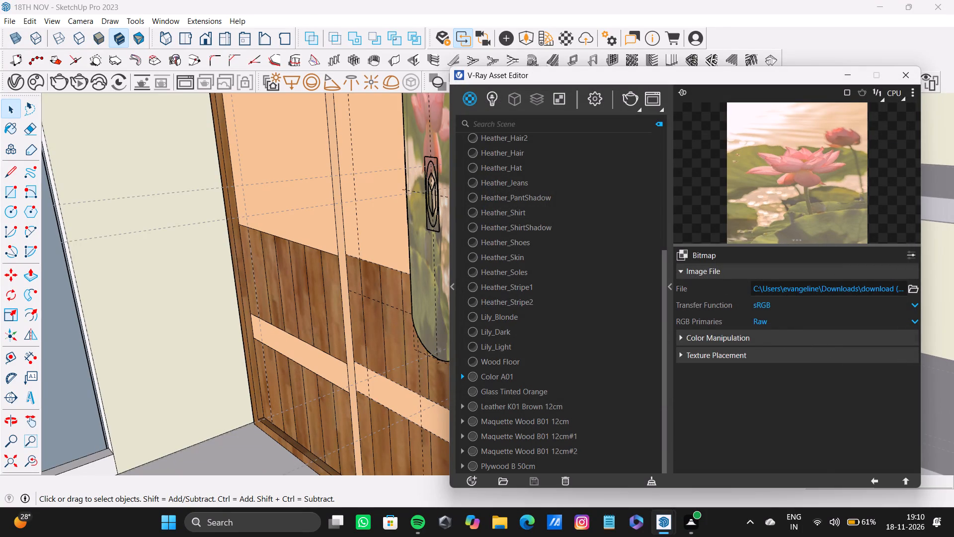
Replace Color A01's bitmap with the green tropical leaf image download (6) from Downloads.
left_click(913, 290)
scroll(610, 258, "down", 3)
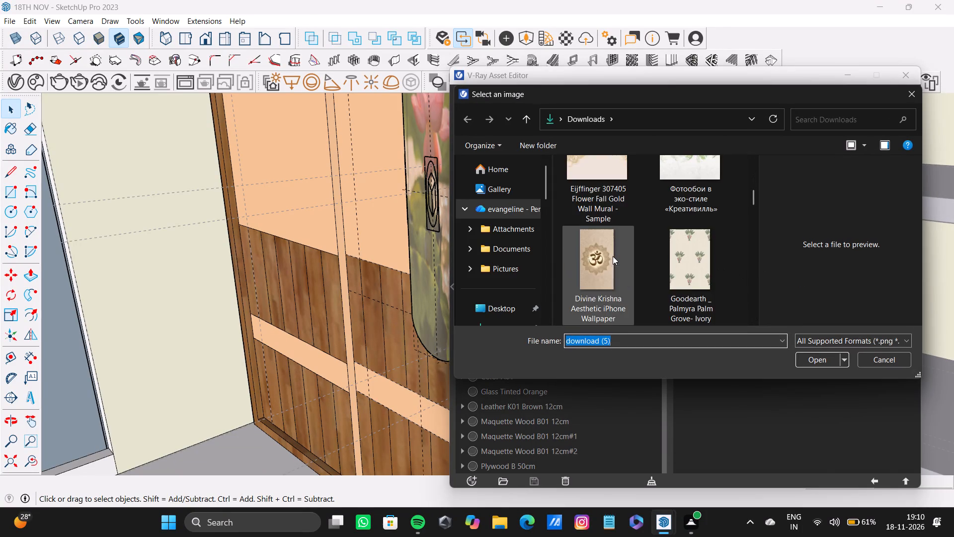
scroll(613, 256, "down", 3)
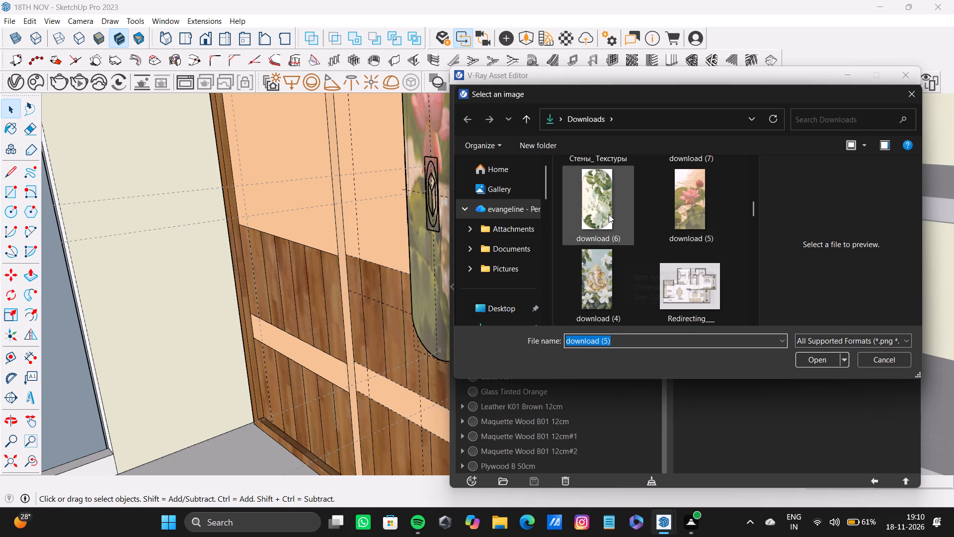
left_click(609, 214)
left_click(809, 358)
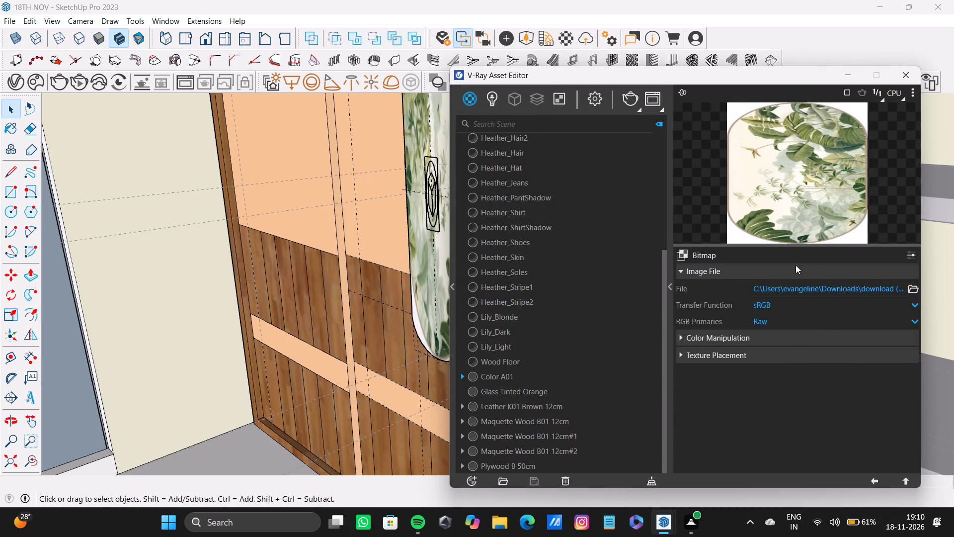
Replace Color A01's bitmap with the small red motif image Стены_Текстуры from Downloads and close the Asset Editor.
left_click(779, 287)
left_click(912, 288)
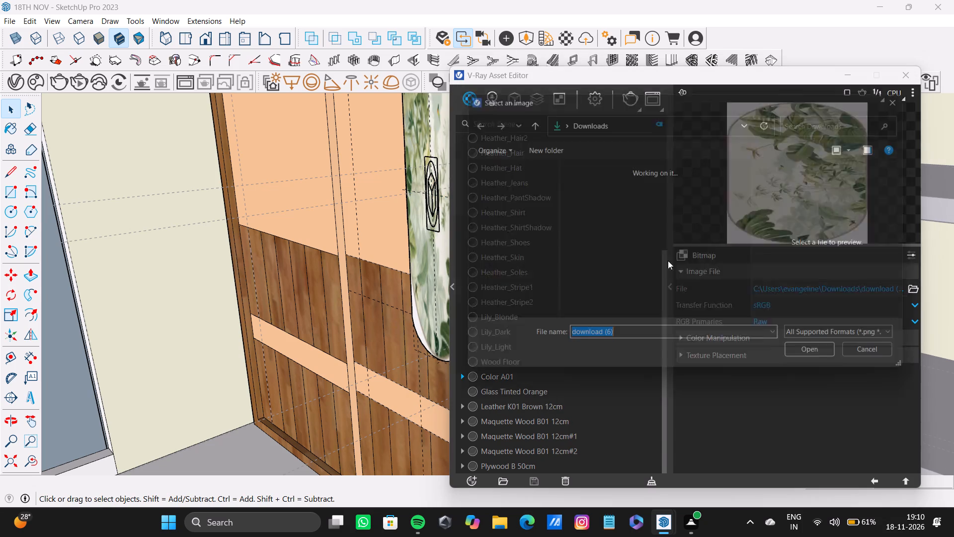
scroll(673, 273, "down", 6)
scroll(624, 246, "up", 1)
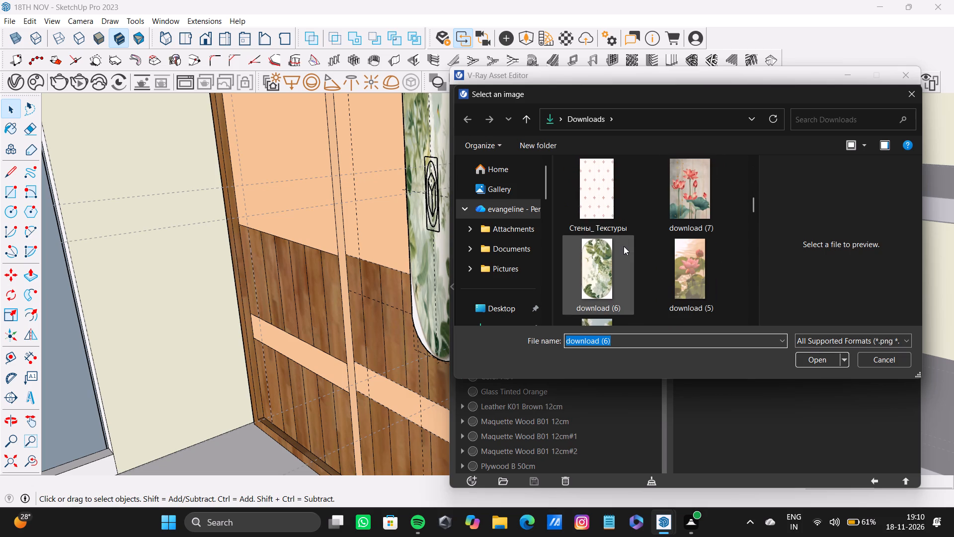
left_click(608, 207)
left_click(834, 359)
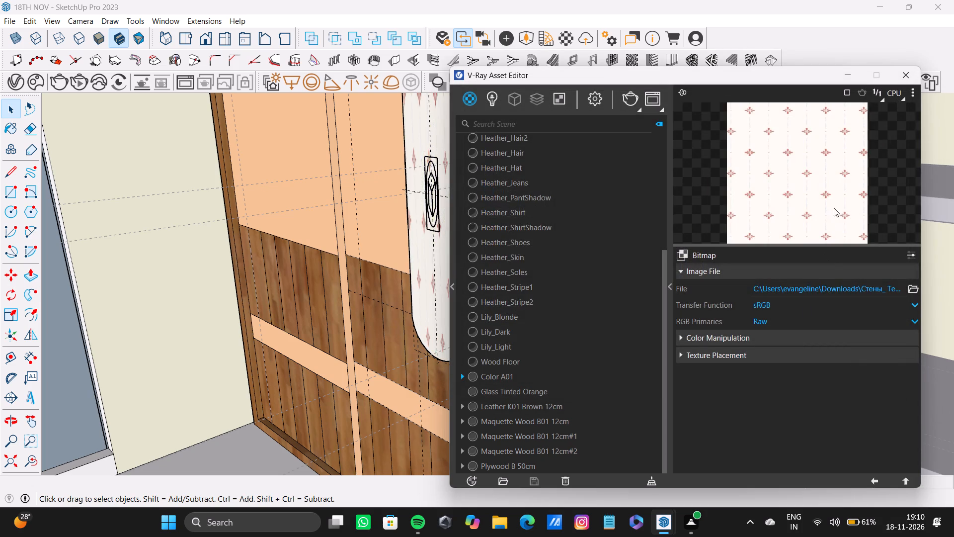
left_click(910, 76)
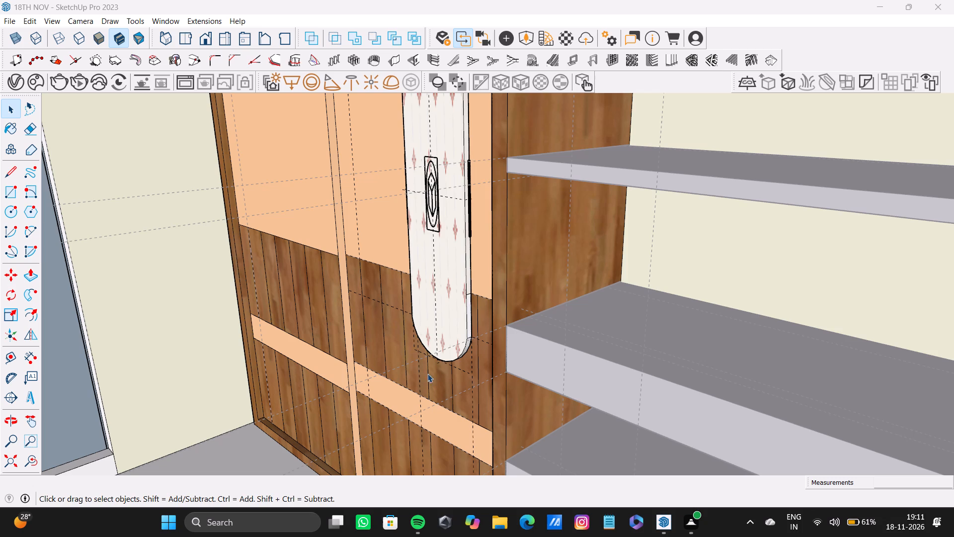
Examine the whole room, including the wardrobe with its patterned panel and the unpainted shelves beside it.
left_click(13, 466)
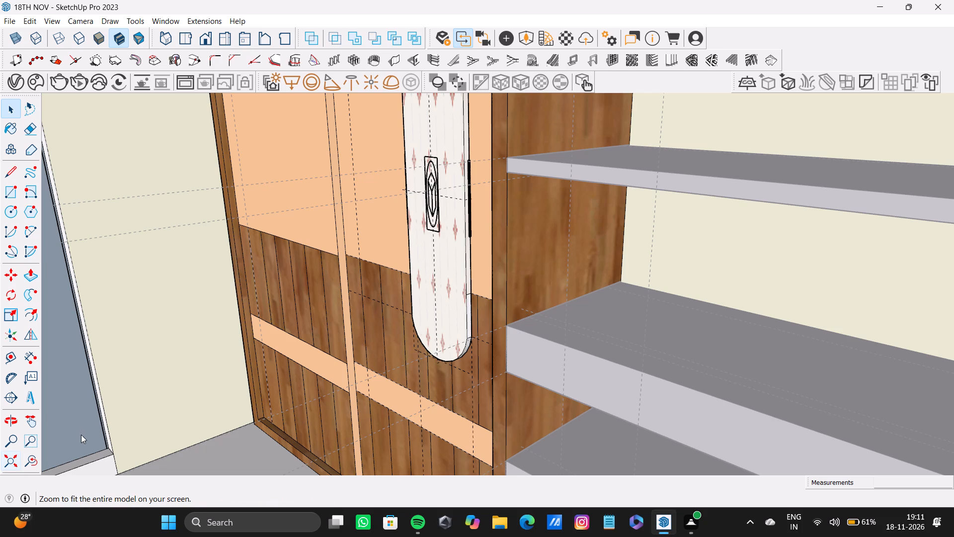
middle_click(602, 255)
key("space")
left_click(756, 205)
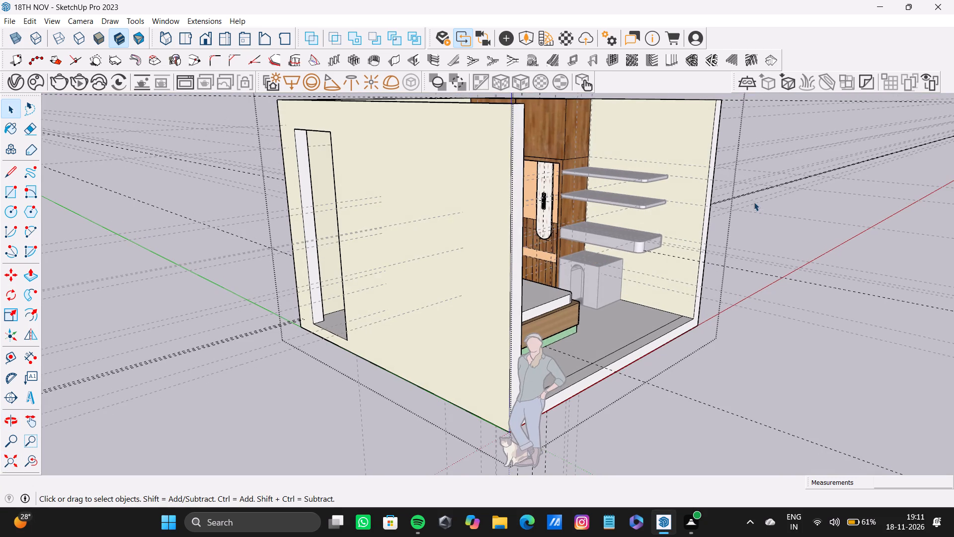
scroll(489, 181, "up", 19)
scroll(557, 191, "down", 13)
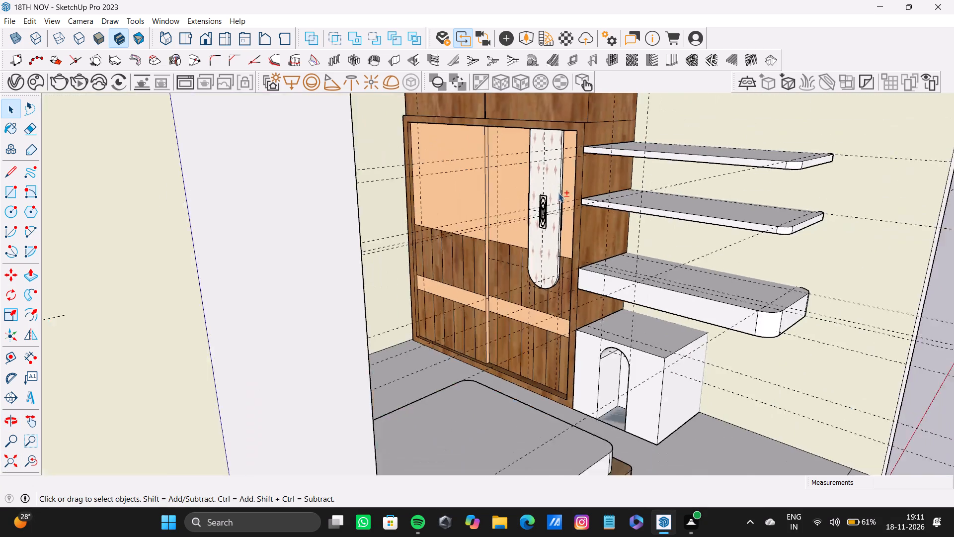
scroll(558, 193, "down", 2)
scroll(558, 193, "up", 1, "shift")
middle_click_drag(558, 193, 484, 366, "shift")
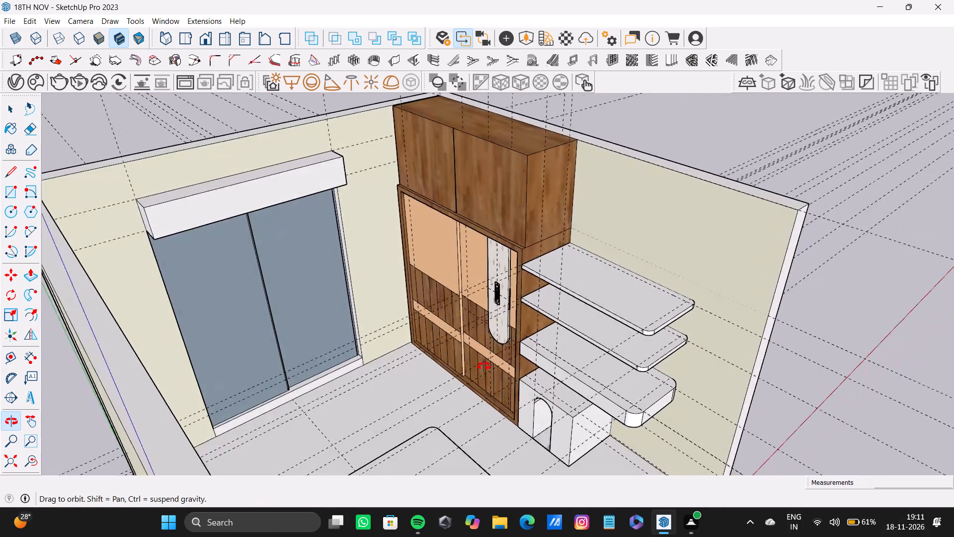
middle_click_drag(484, 366, 623, 379, "shift")
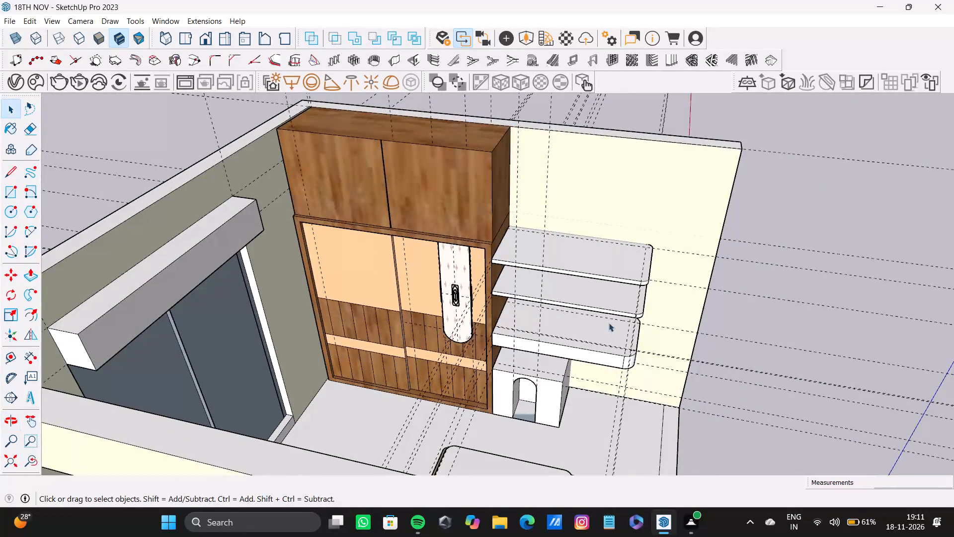
Paint the top, front, end and front-corner faces of the three wall shelves with Wood Floor sampled from the wardrobe's side.
double_click(617, 260)
scroll(618, 281, "up", 11)
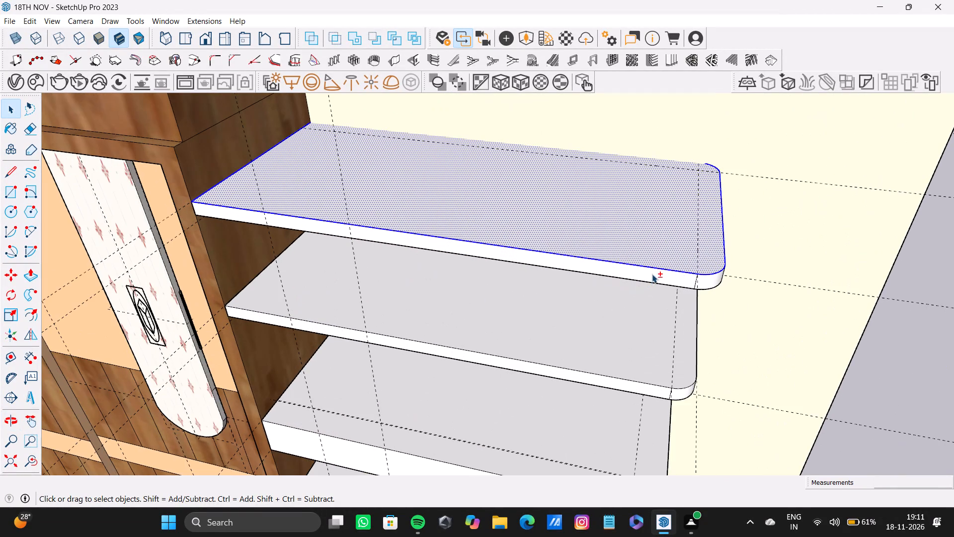
double_click(652, 274, "shift")
double_click(711, 278, "shift")
scroll(692, 354, "down", 3)
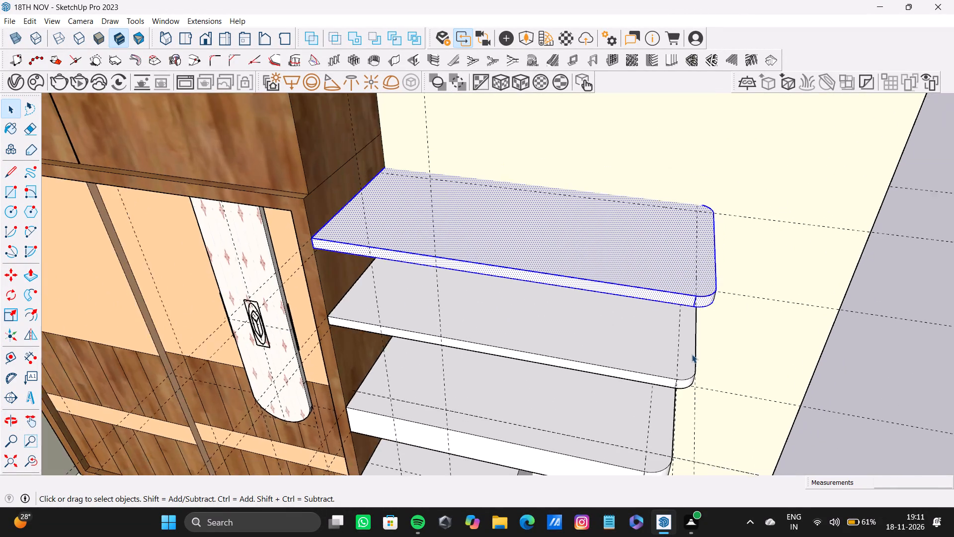
scroll(692, 354, "down", 1)
middle_click_drag(688, 357, 571, 197)
scroll(601, 229, "up", 2, "shift")
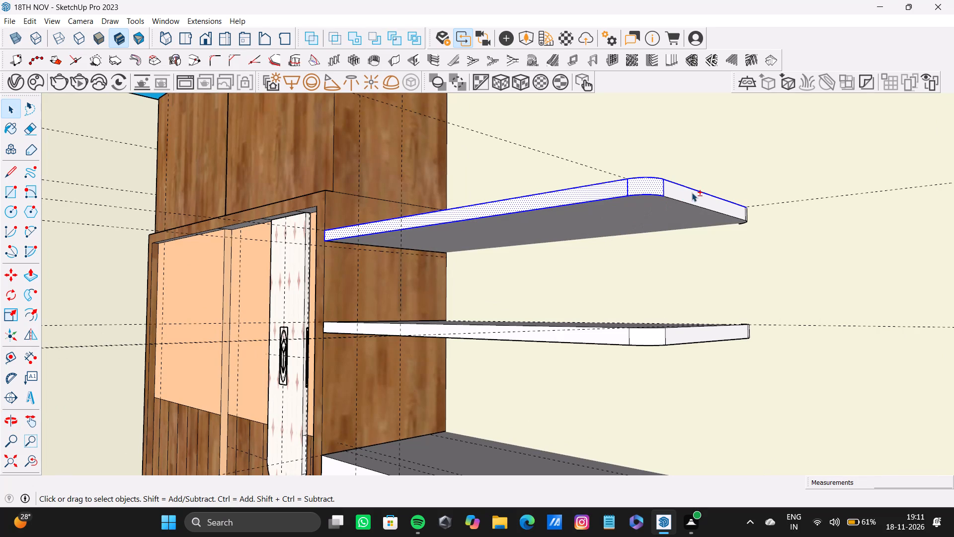
double_click(692, 192, "shift")
double_click(673, 212, "shift")
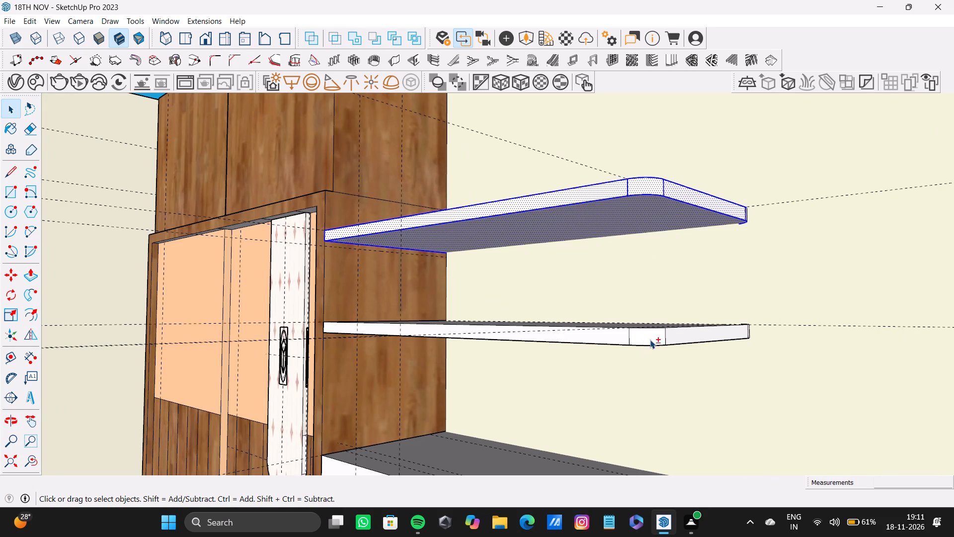
double_click(650, 340, "shift")
double_click(685, 329, "shift")
double_click(612, 334, "shift")
middle_click_drag(641, 316, 643, 406)
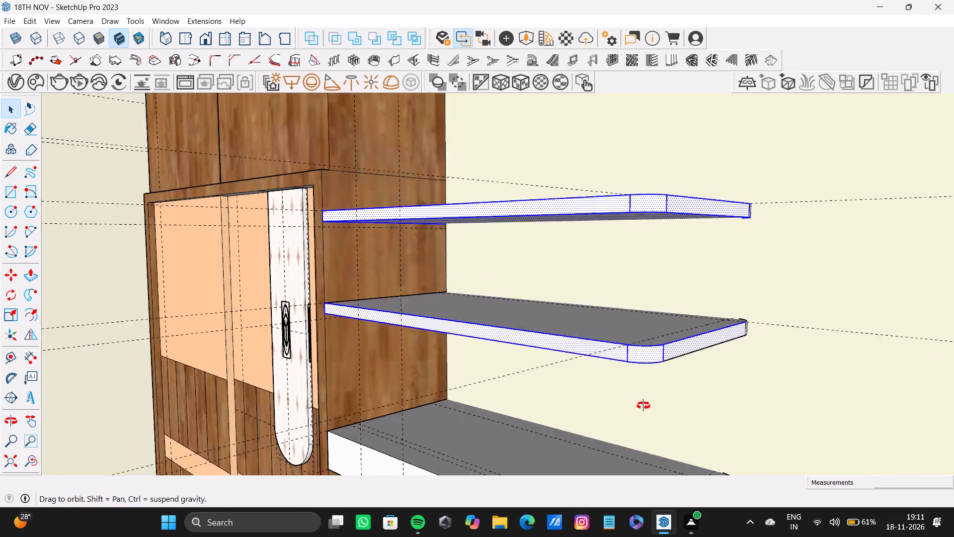
middle_click_drag(643, 406, 644, 407)
double_click(646, 340, "shift")
scroll(650, 396, "down", 3, "shift")
middle_click_drag(649, 392, 589, 232, "shift")
double_click(600, 322, "shift")
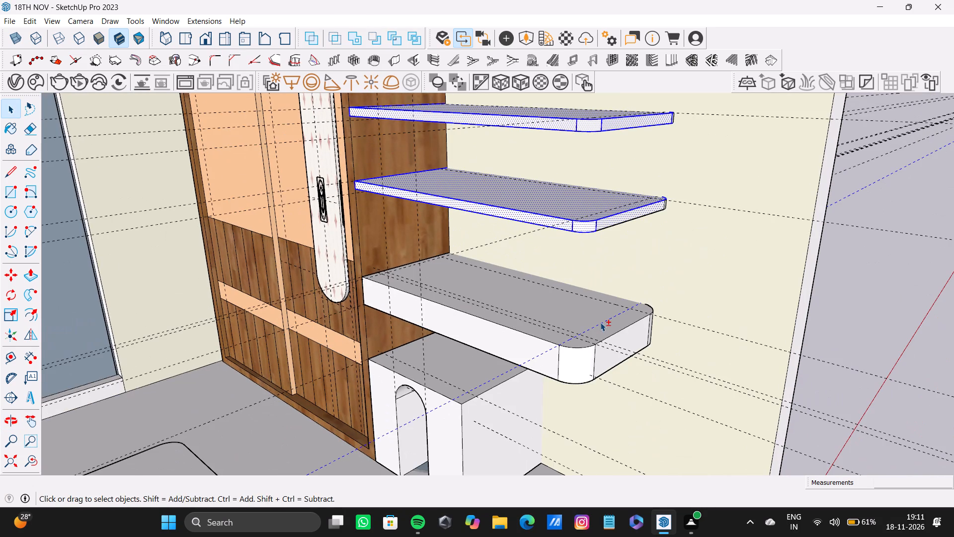
double_click(606, 351, "shift")
double_click(583, 360, "shift")
double_click(550, 356, "shift")
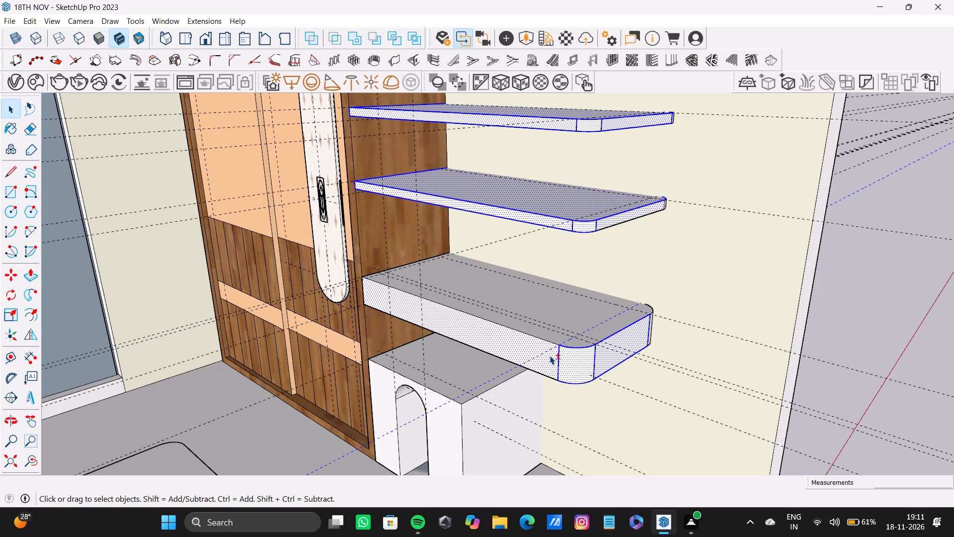
double_click(556, 311, "shift")
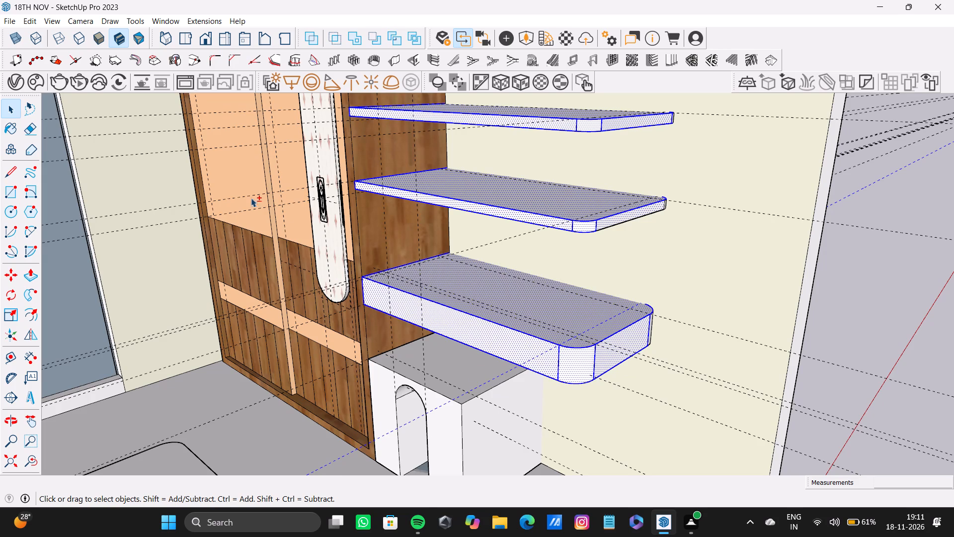
left_click(8, 133, "shift")
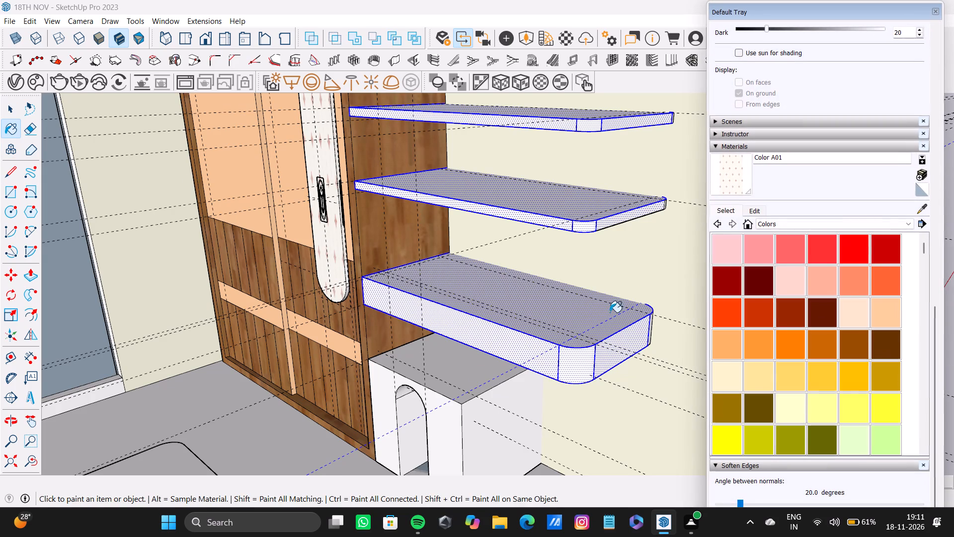
left_click(924, 209, "shift")
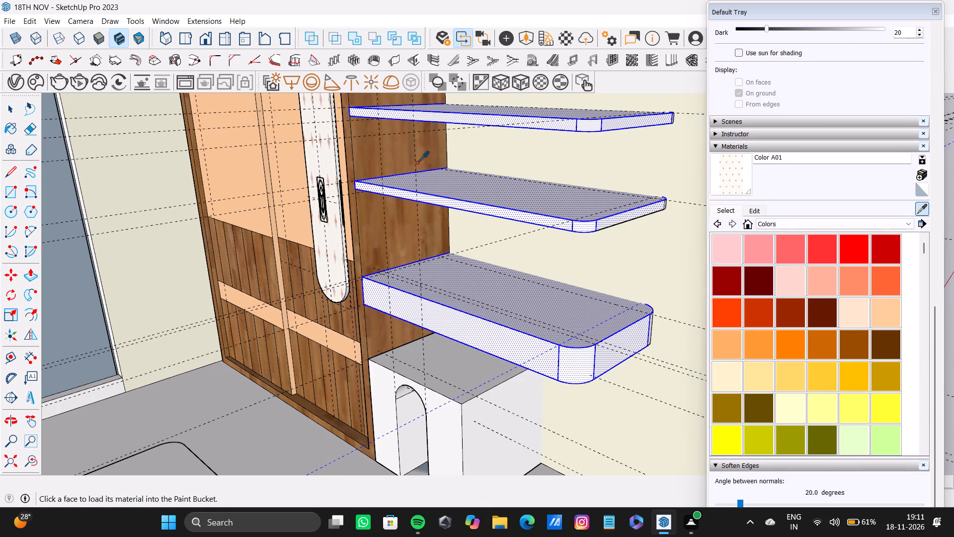
left_click(394, 151, "shift")
left_click(512, 196, "shift")
Paint the remaining white rear rounded corners of the three shelves with Wood Floor and clear the selection.
scroll(556, 271, "down", 6)
middle_click_drag(570, 284, 482, 262)
scroll(548, 302, "up", 11)
key("space")
left_click(658, 311)
scroll(657, 308, "down", 4)
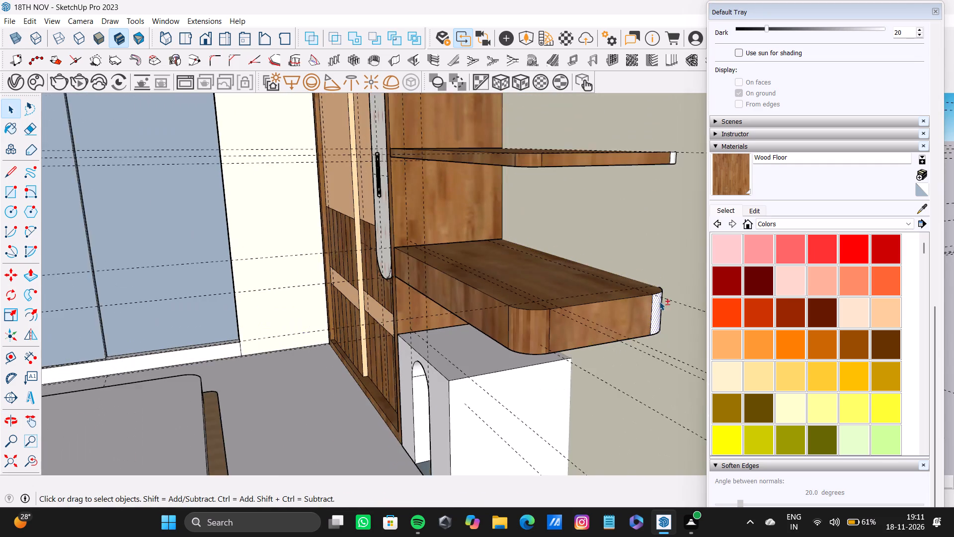
middle_click_drag(659, 301, 603, 356, "shift")
scroll(626, 268, "up", 7, "shift")
left_click(603, 176, "shift")
scroll(580, 167, "down", 3, "shift")
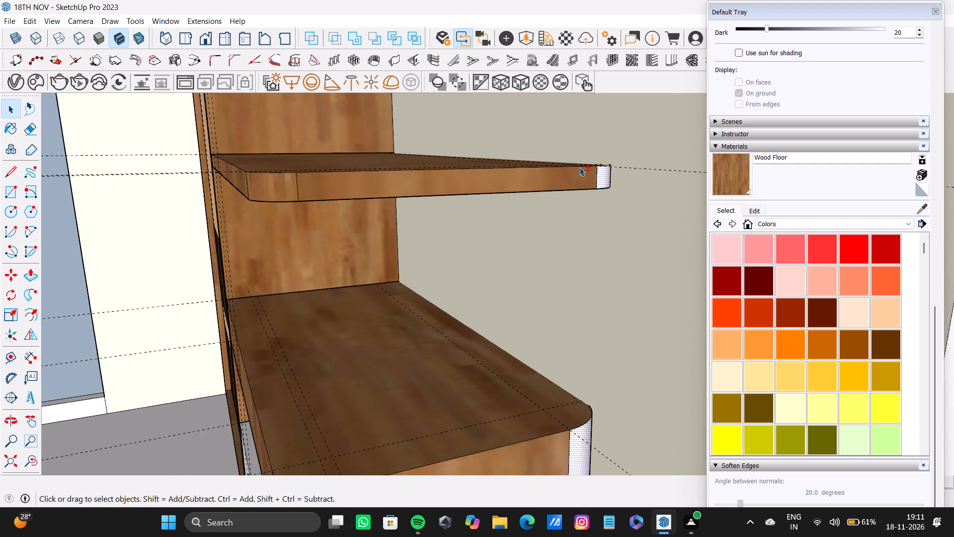
scroll(579, 167, "down", 10, "shift")
middle_click_drag(576, 170, 542, 265, "shift")
scroll(557, 186, "up", 10, "shift")
left_click(551, 215, "shift")
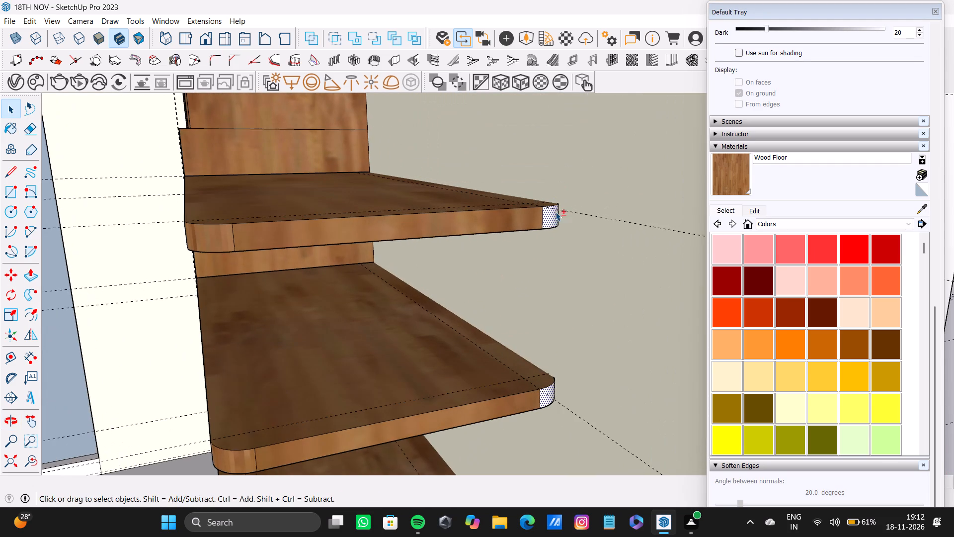
left_click(739, 173, "shift")
left_click(548, 212, "shift")
scroll(533, 314, "down", 2, "shift")
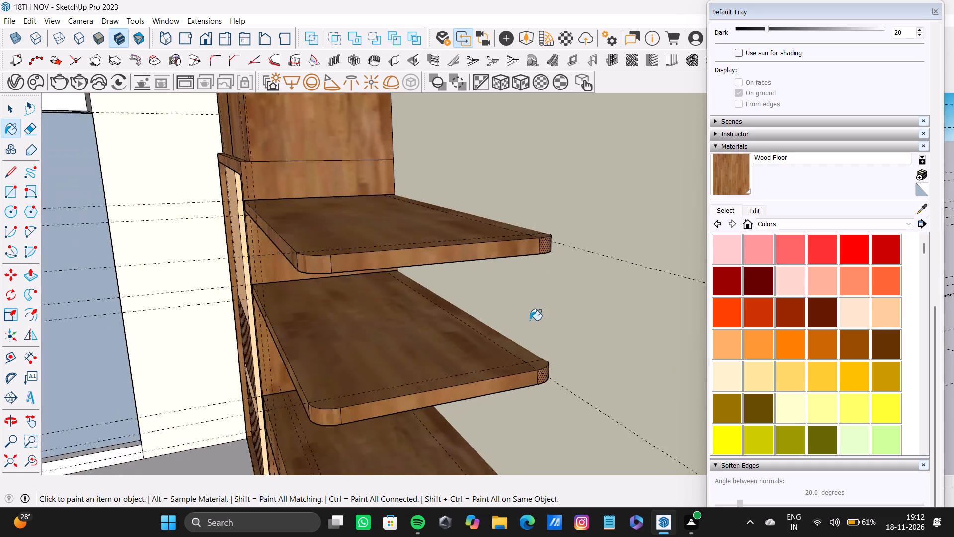
scroll(530, 320, "down", 12, "shift")
middle_click_drag(510, 334, 592, 328)
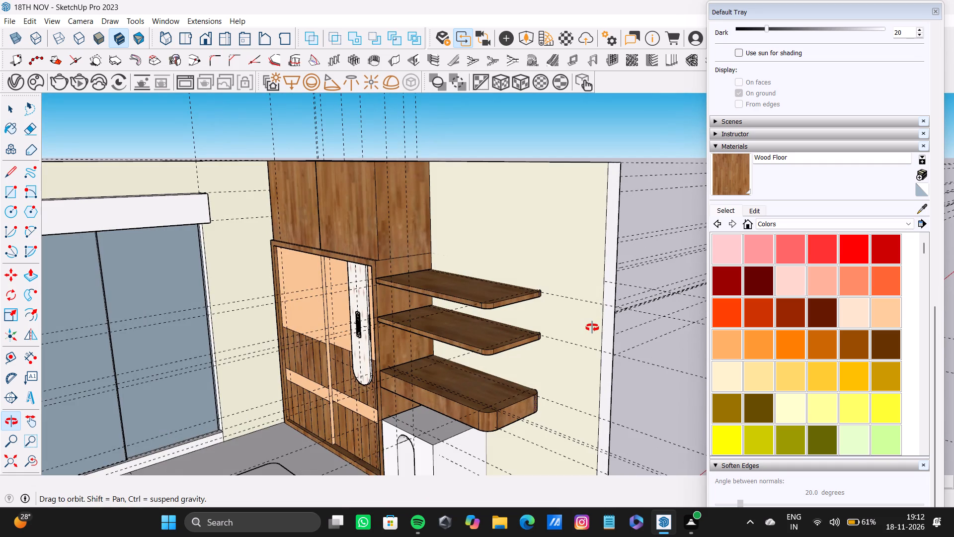
middle_click_drag(592, 328, 627, 376)
key("space")
left_click(652, 132)
Examine the lower end and edges of the patterned rounded panel on the wardrobe.
scroll(360, 447, "up", 4)
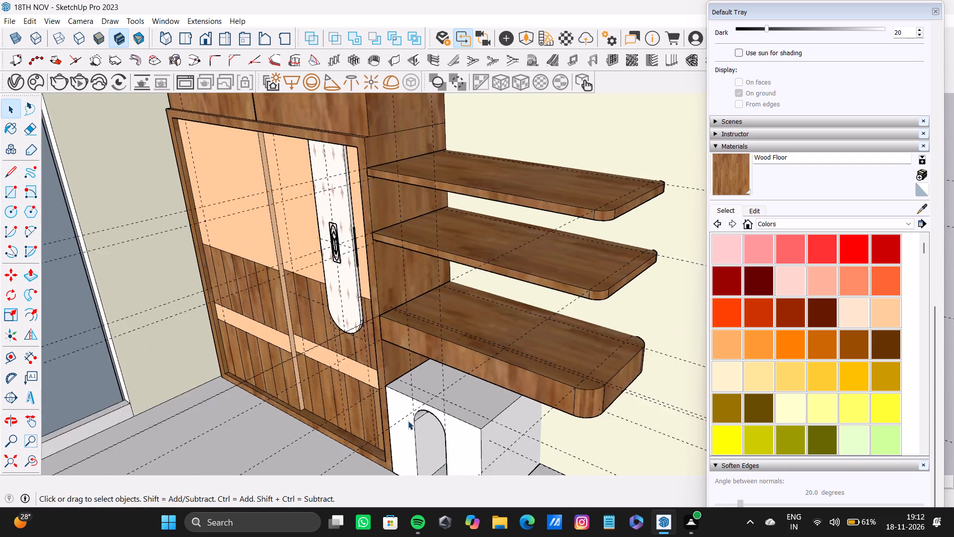
scroll(408, 421, "up", 9)
middle_click_drag(423, 407, 426, 389, "shift")
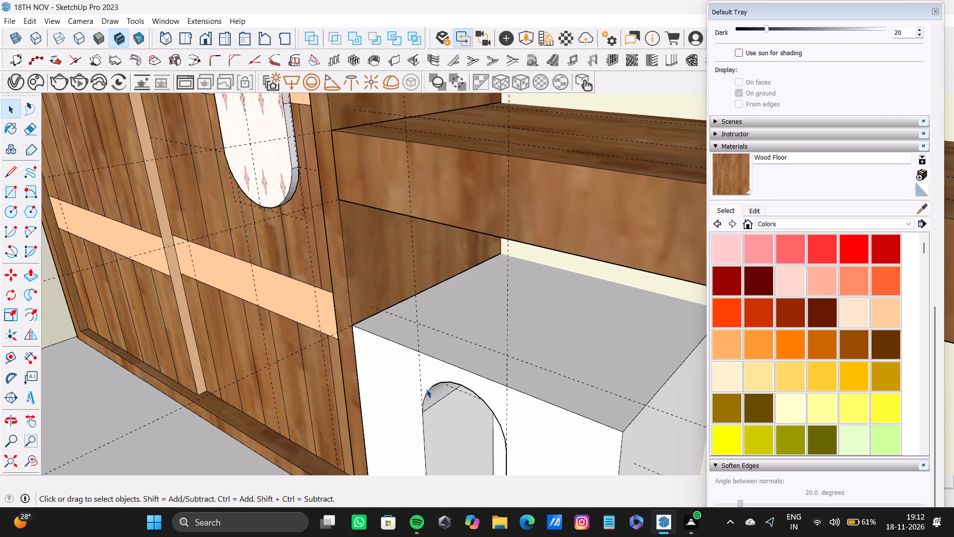
scroll(286, 172, "up", 2)
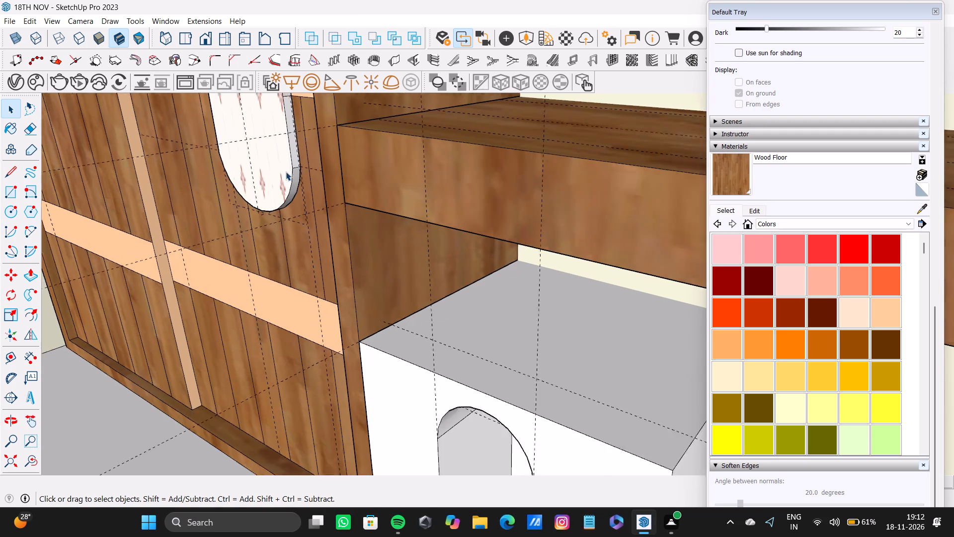
scroll(286, 172, "up", 9)
scroll(296, 178, "down", 5)
middle_click_drag(296, 183, 517, 113)
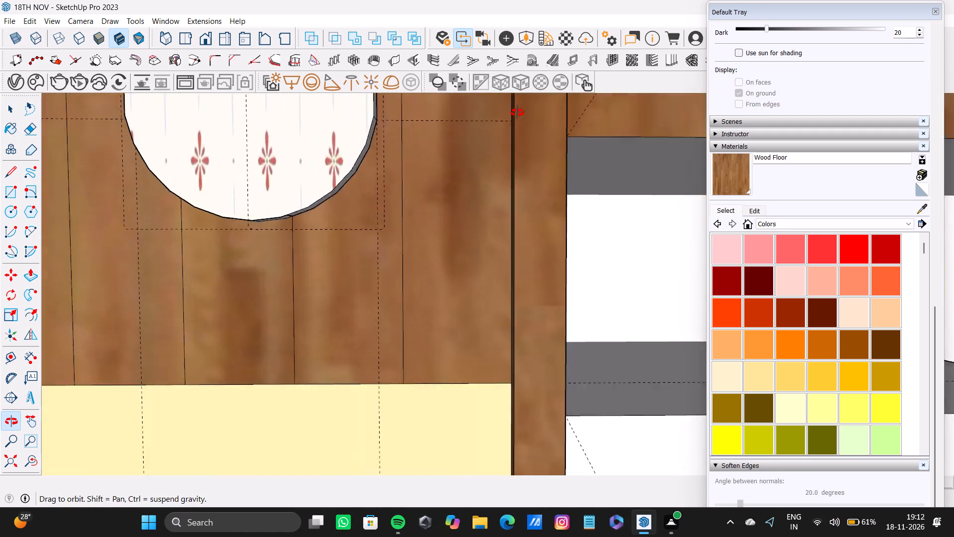
middle_click_drag(517, 113, 621, 202)
scroll(322, 208, "down", 3)
middle_click_drag(318, 211, 388, 281, "shift")
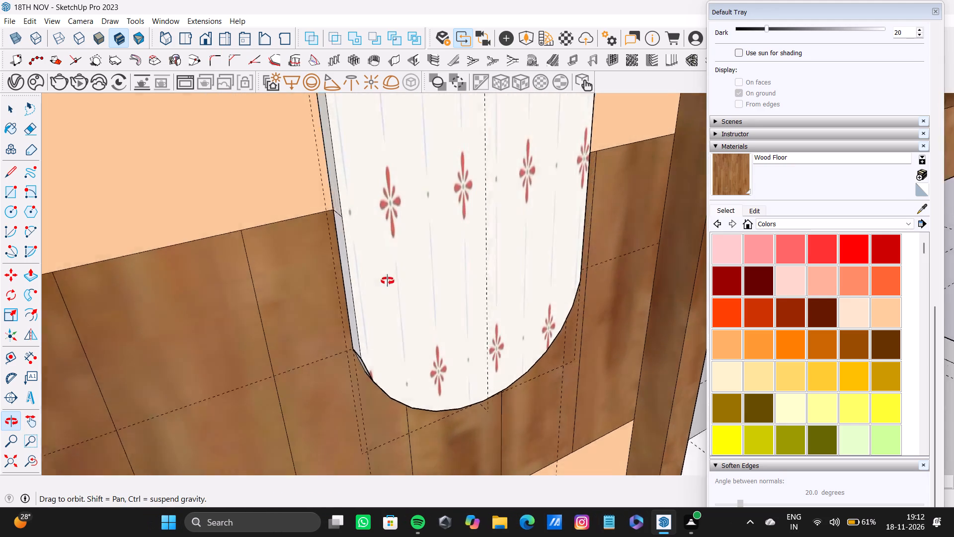
middle_click_drag(388, 281, 364, 286, "shift")
Open the arched cabinet's group below the shelves and paint its front and top faces with Color C02 sampled from the wardrobe's peach band.
scroll(365, 280, "down", 15)
middle_click_drag(453, 294, 211, 224, "shift")
scroll(401, 300, "up", 4)
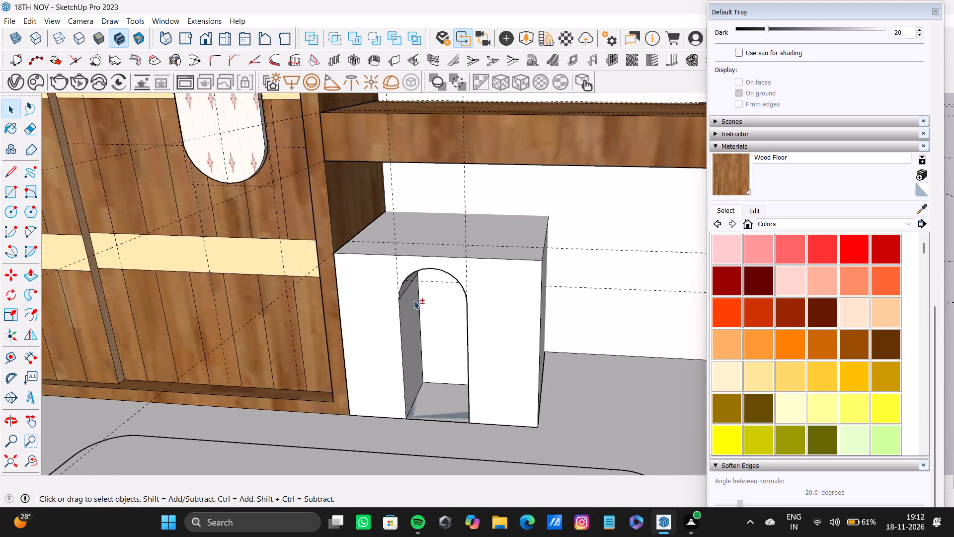
scroll(414, 300, "up", 1)
middle_click_drag(325, 310, 289, 321, "shift")
double_click(451, 289, "shift")
double_click(481, 288, "shift")
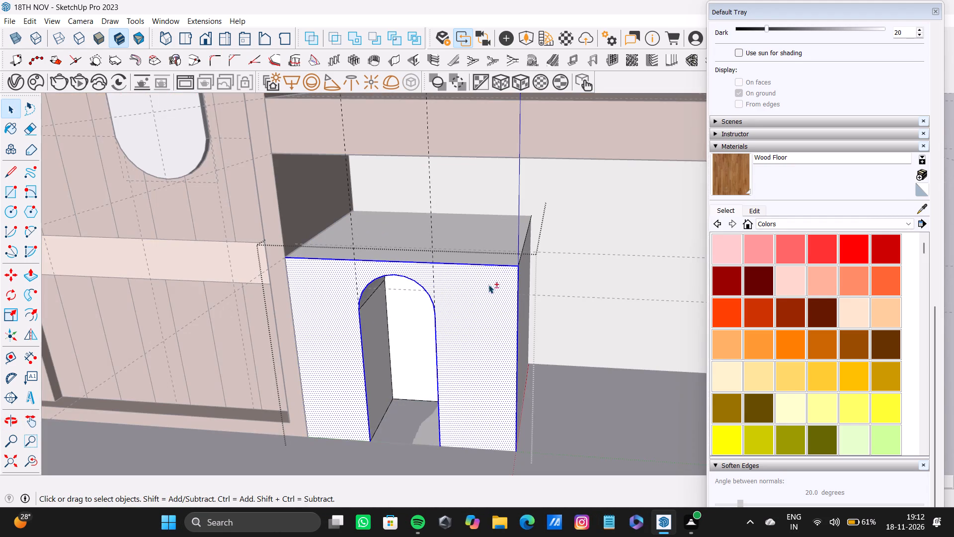
double_click(497, 233, "shift")
left_click_drag(923, 210, 911, 211, "shift")
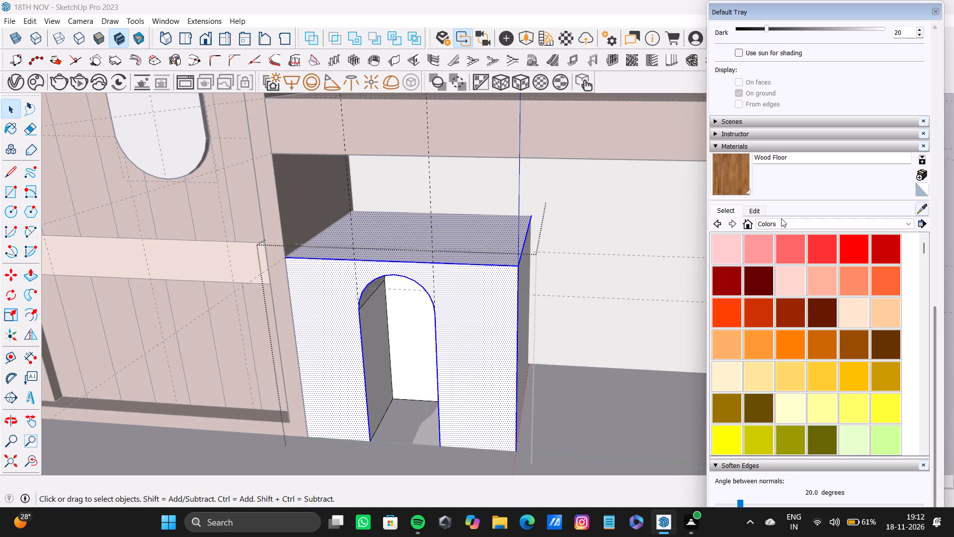
left_click(918, 206, "shift")
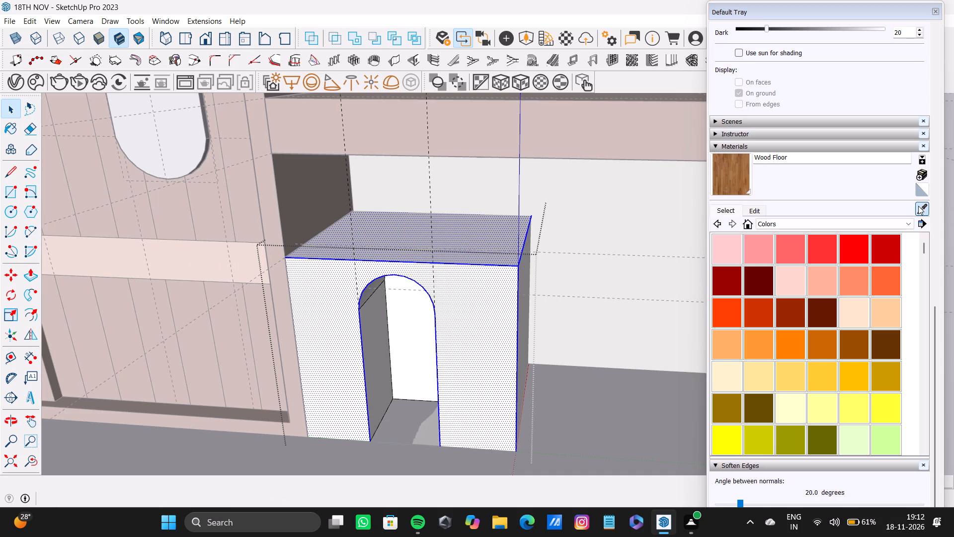
left_click(194, 264, "shift")
left_click(464, 239, "shift")
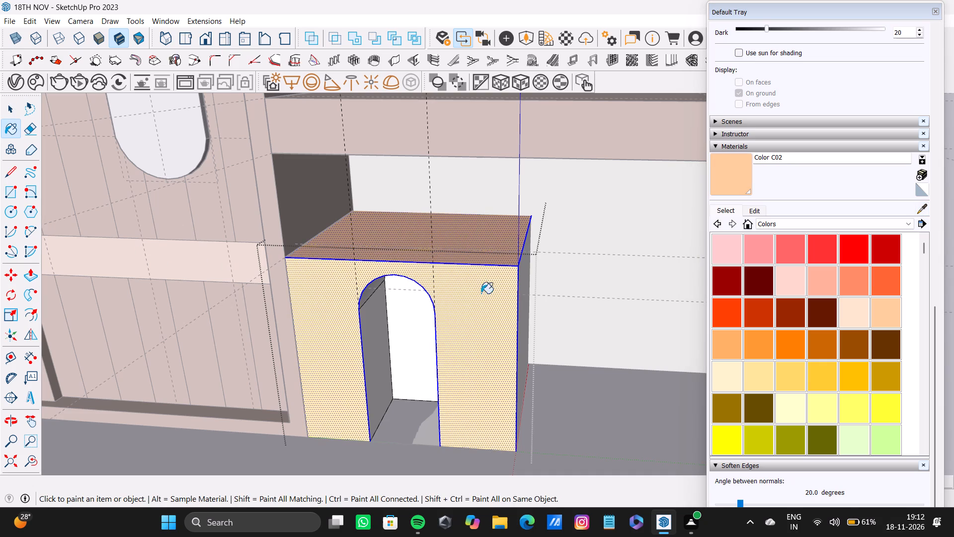